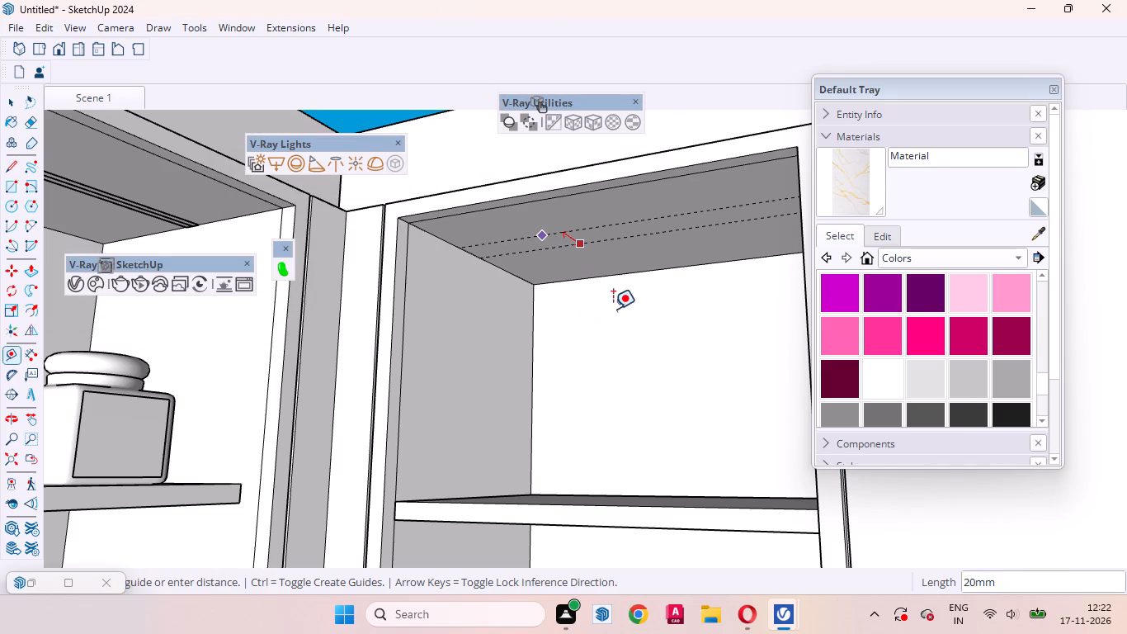
Erase the cutting board lying flat on the marble countertop beside the utensil jar in the corner.
key(space)
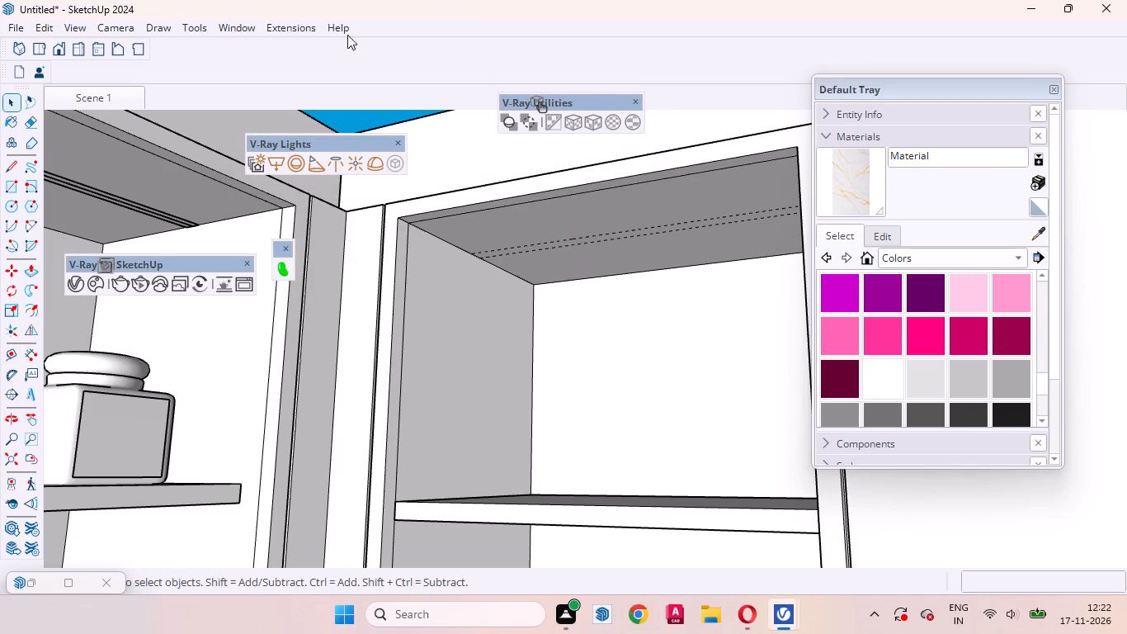
scroll(500, 357, down, 4)
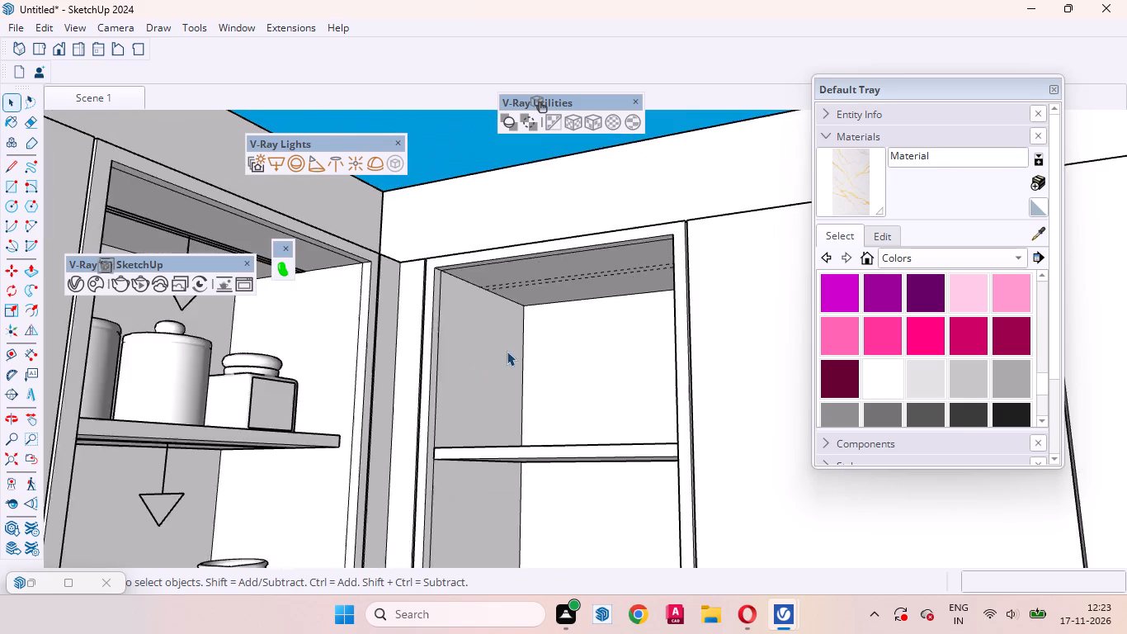
scroll(507, 351, down, 4)
middle_drag(551, 307, 434, 532)
scroll(474, 313, down, 9)
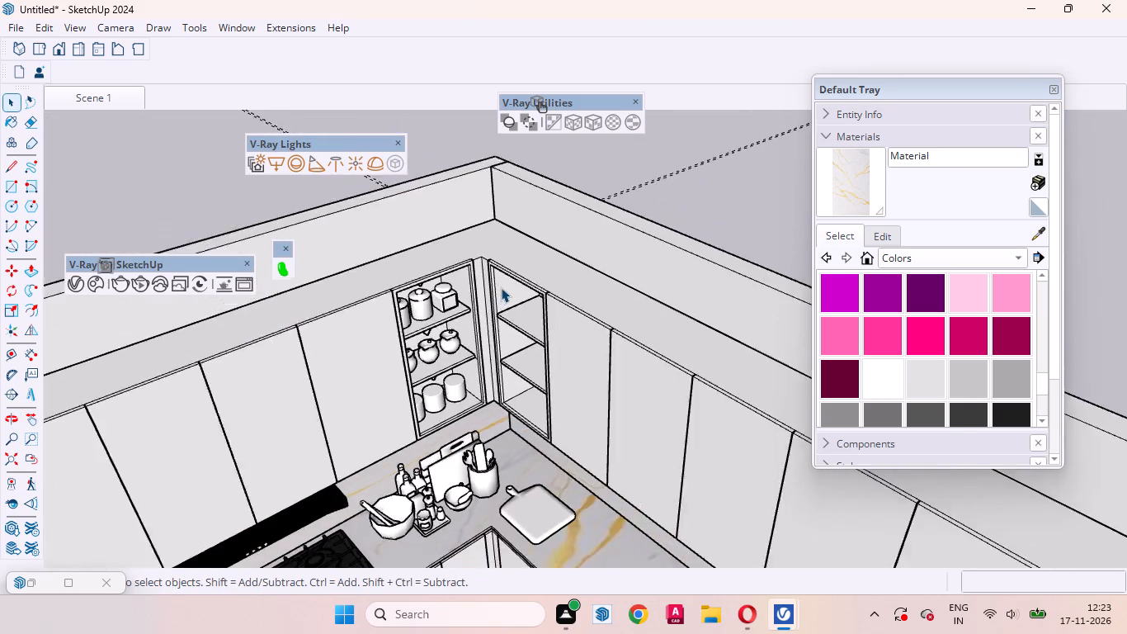
scroll(501, 287, down, 3)
middle_drag(517, 459, 365, 309)
scroll(358, 396, up, 3)
scroll(309, 465, up, 4)
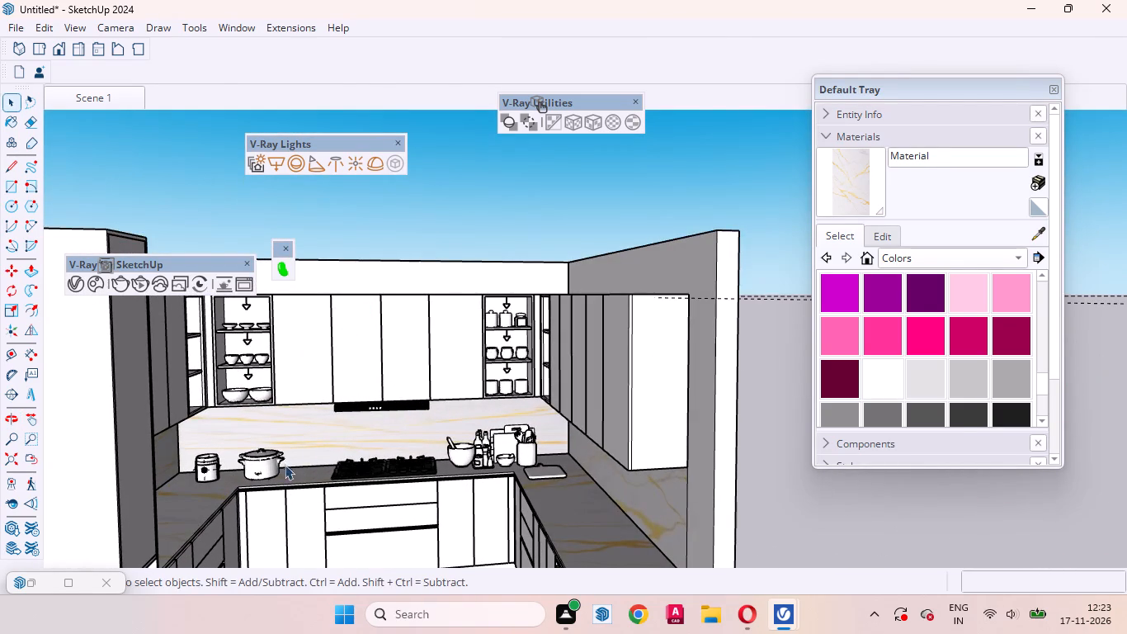
scroll(241, 459, up, 4)
scroll(587, 480, up, 5)
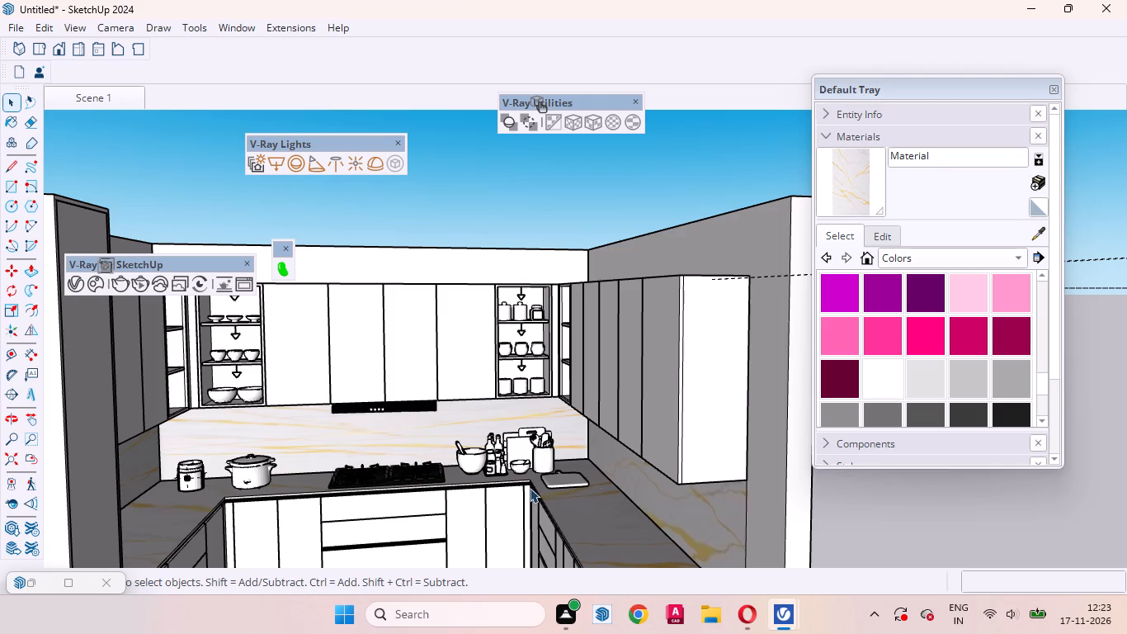
scroll(530, 488, up, 9)
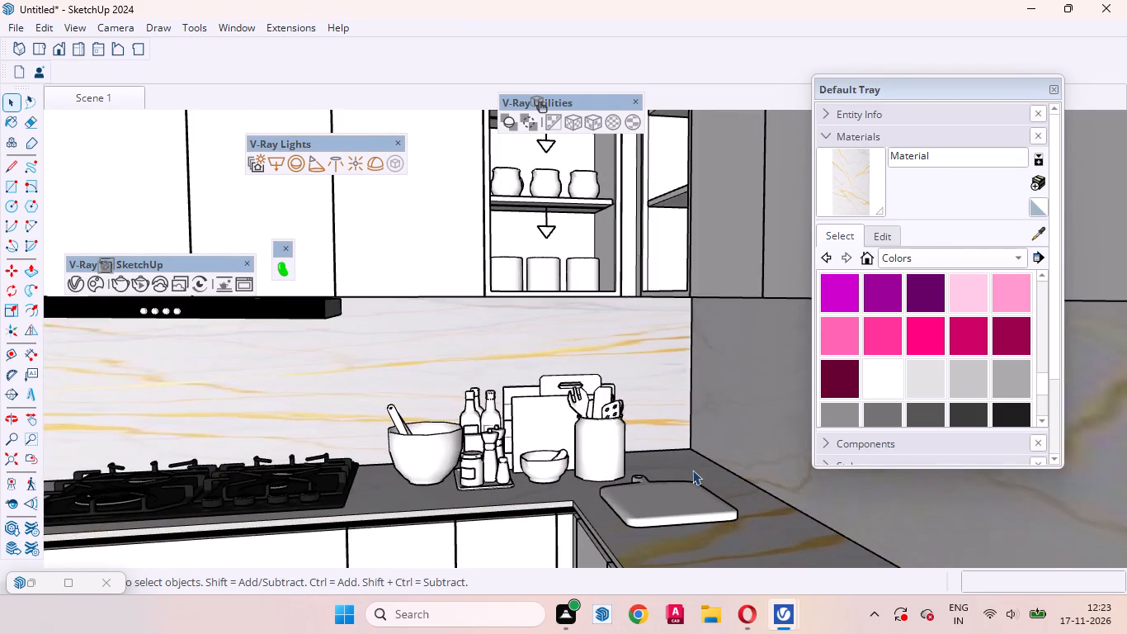
middle_drag(691, 485, 701, 594)
click(678, 539)
right_click(667, 537)
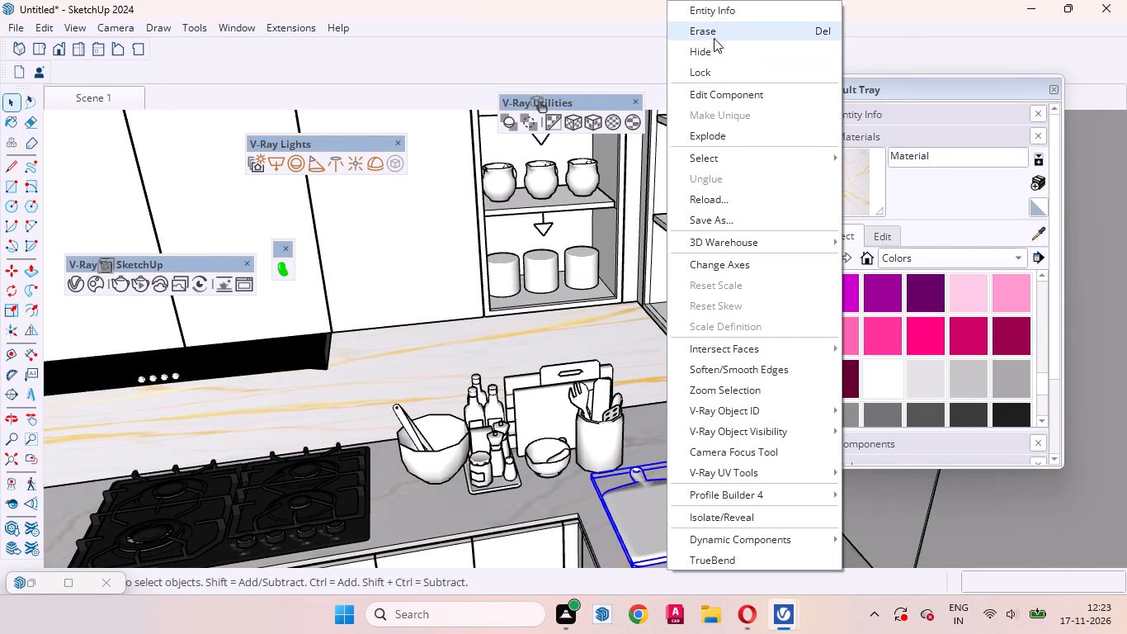
click(714, 37)
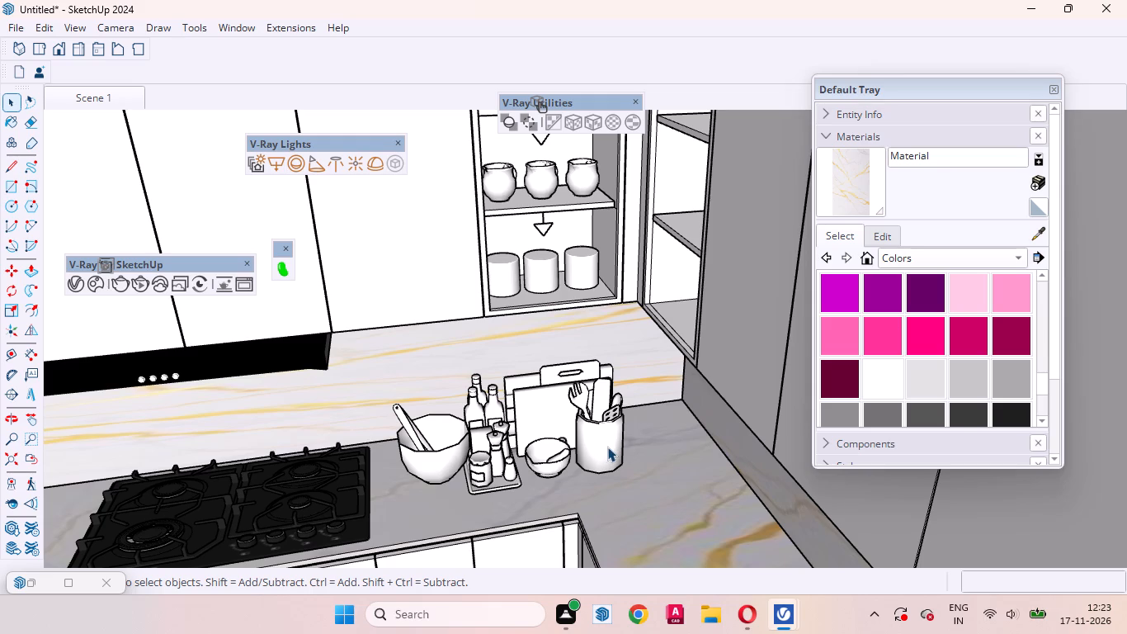
Examine the canister and cooking pot on the countertop beside the hob, and return to the Scene 1 view.
scroll(650, 367, down, 6)
scroll(702, 292, up, 1)
scroll(658, 310, down, 2)
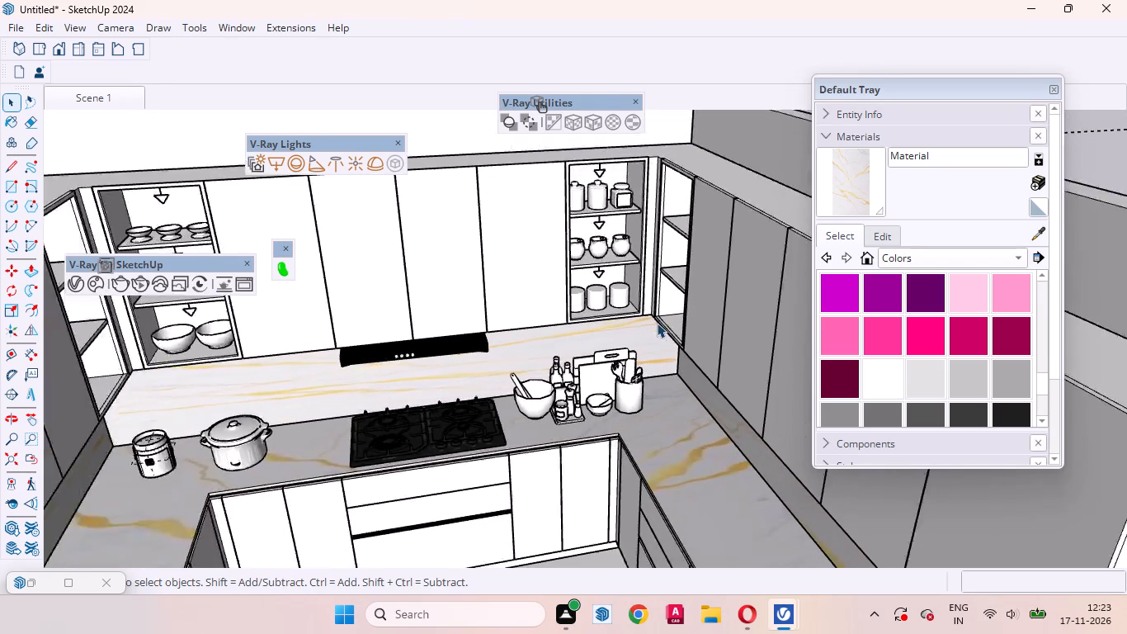
scroll(657, 323, down, 2)
middle_drag(527, 428, 412, 261)
scroll(324, 411, up, 5)
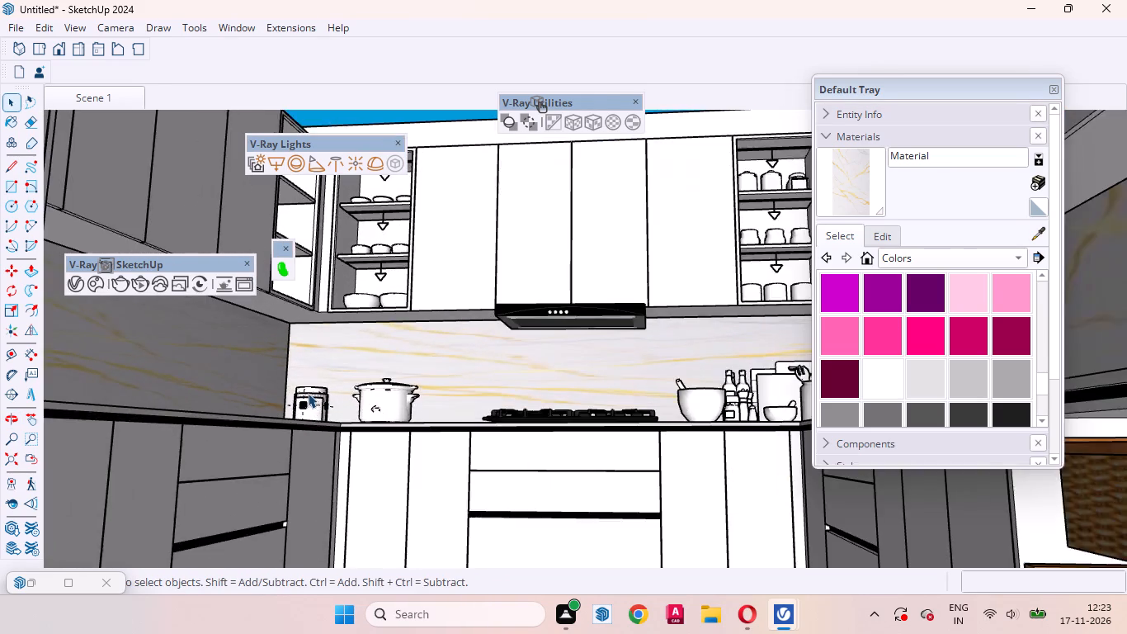
scroll(308, 393, up, 2)
middle_drag(394, 468, 375, 563)
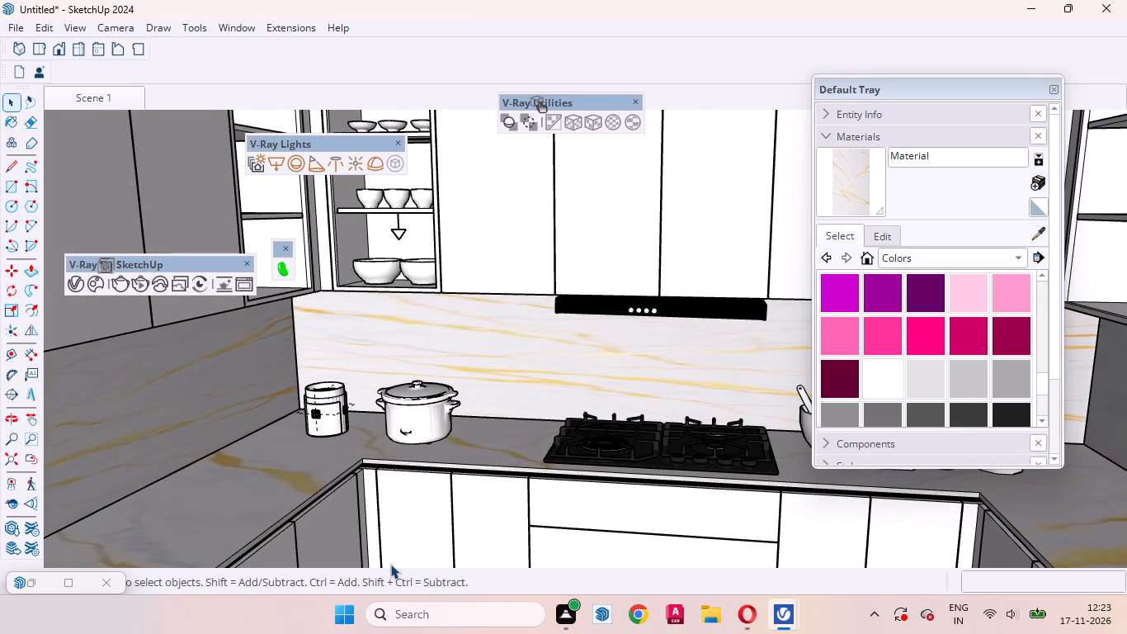
scroll(418, 511, up, 2)
middle_click(438, 429)
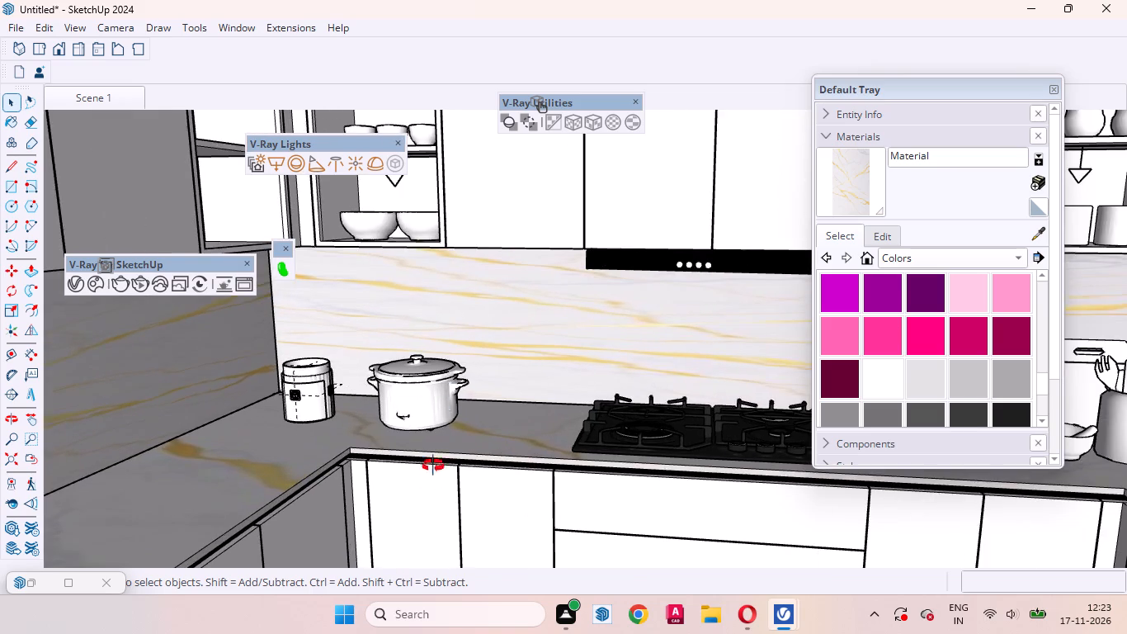
scroll(458, 365, down, 12)
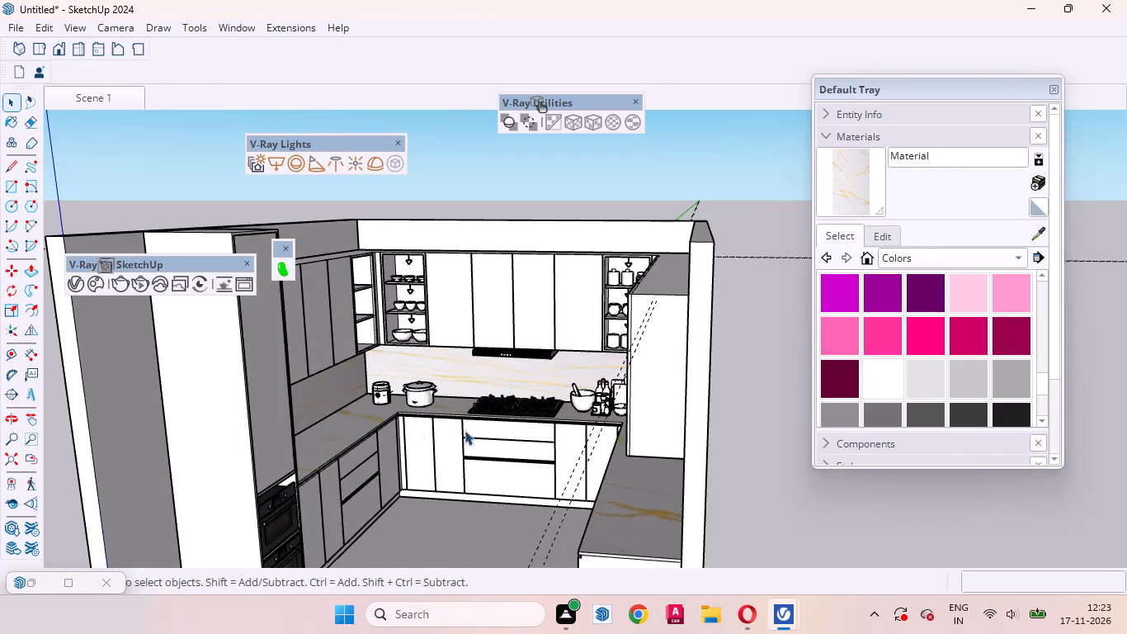
click(86, 100)
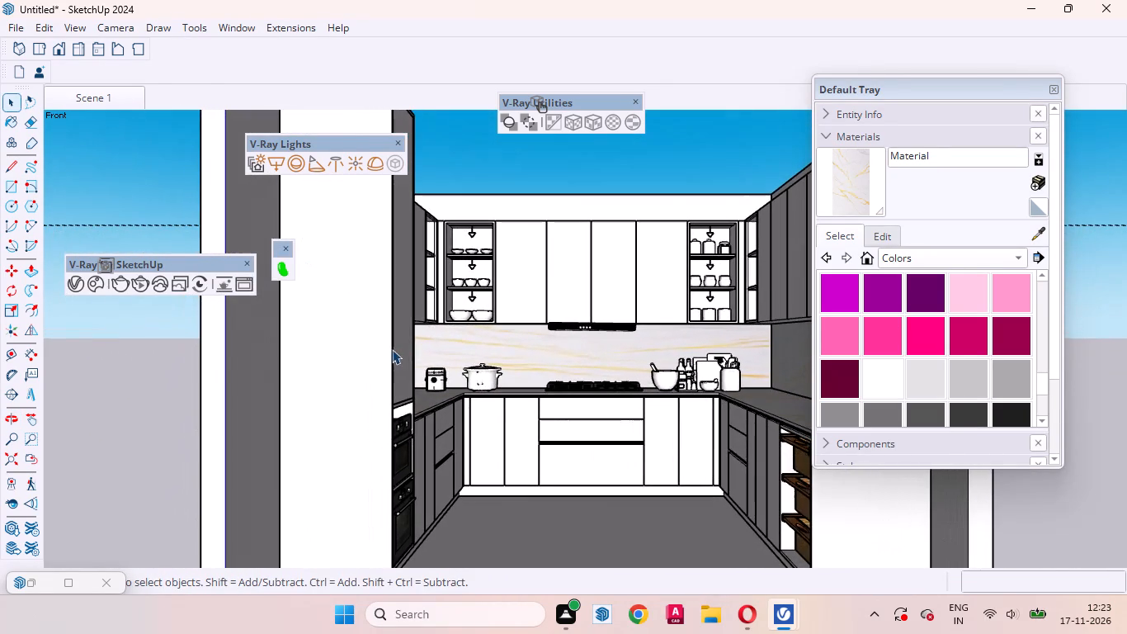
scroll(483, 400, up, 5)
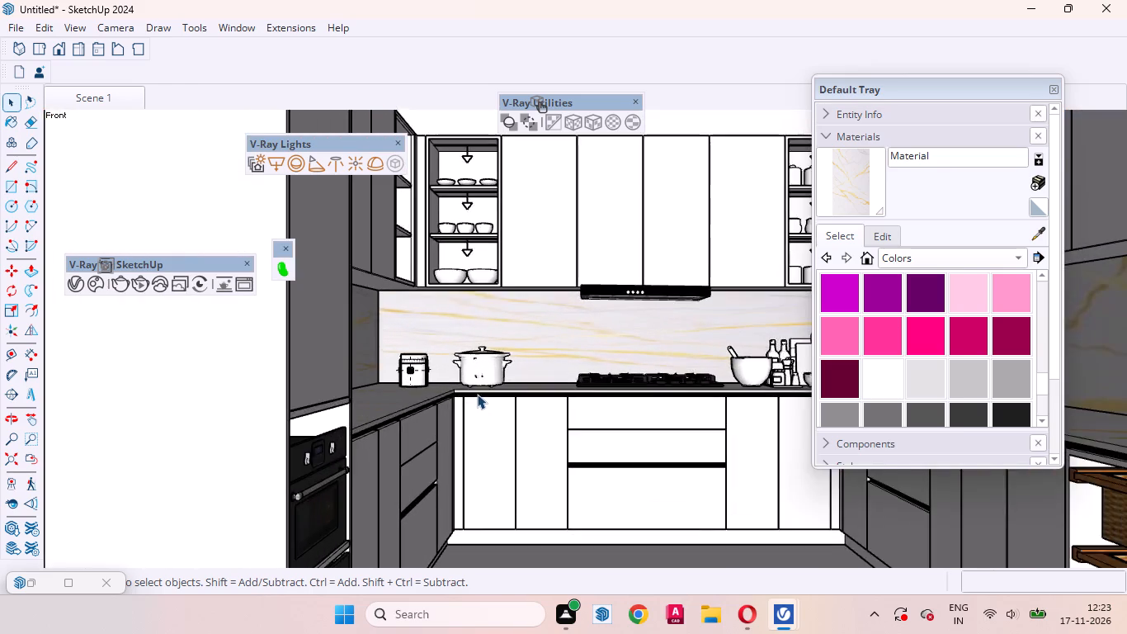
scroll(477, 394, up, 20)
scroll(477, 394, up, 1)
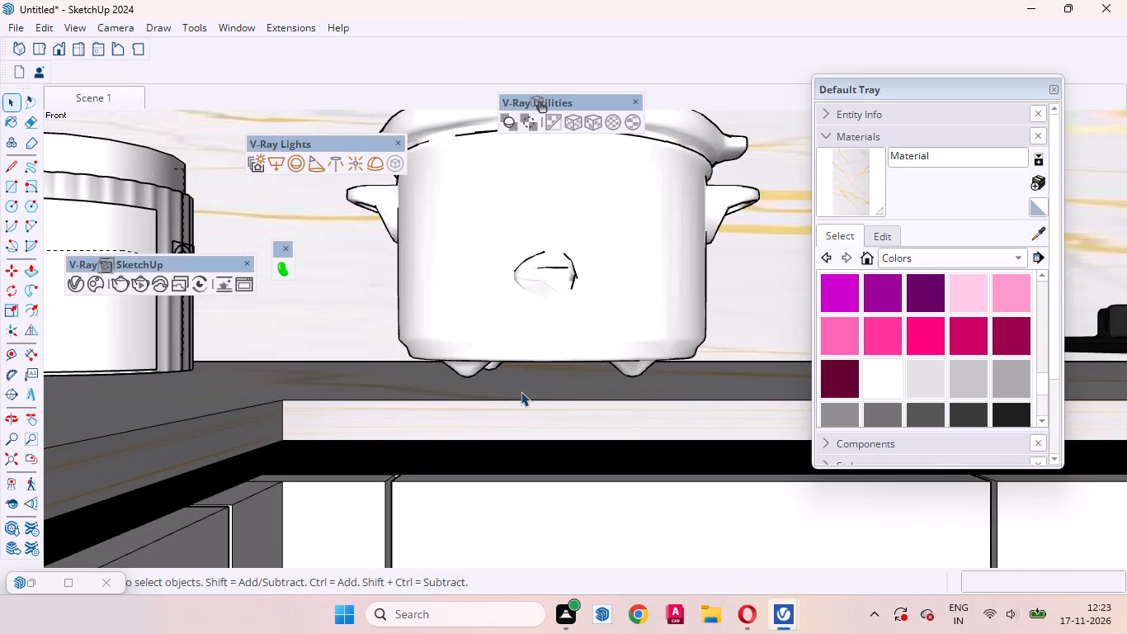
middle_drag(521, 391, 507, 477)
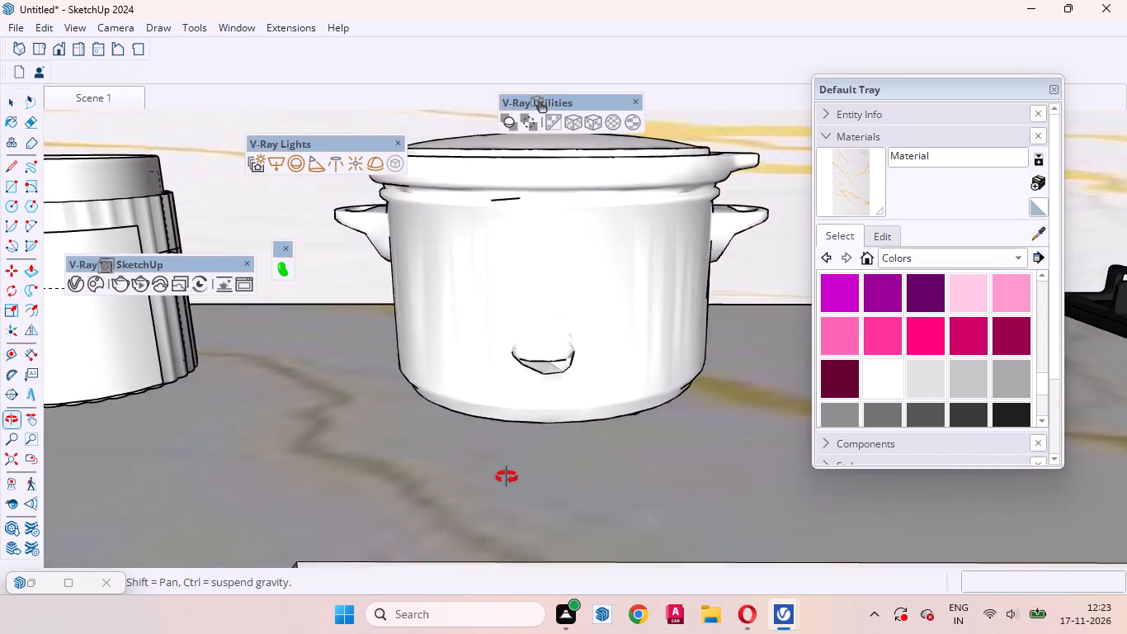
middle_drag(507, 477, 506, 478)
scroll(499, 449, down, 8)
click(67, 91)
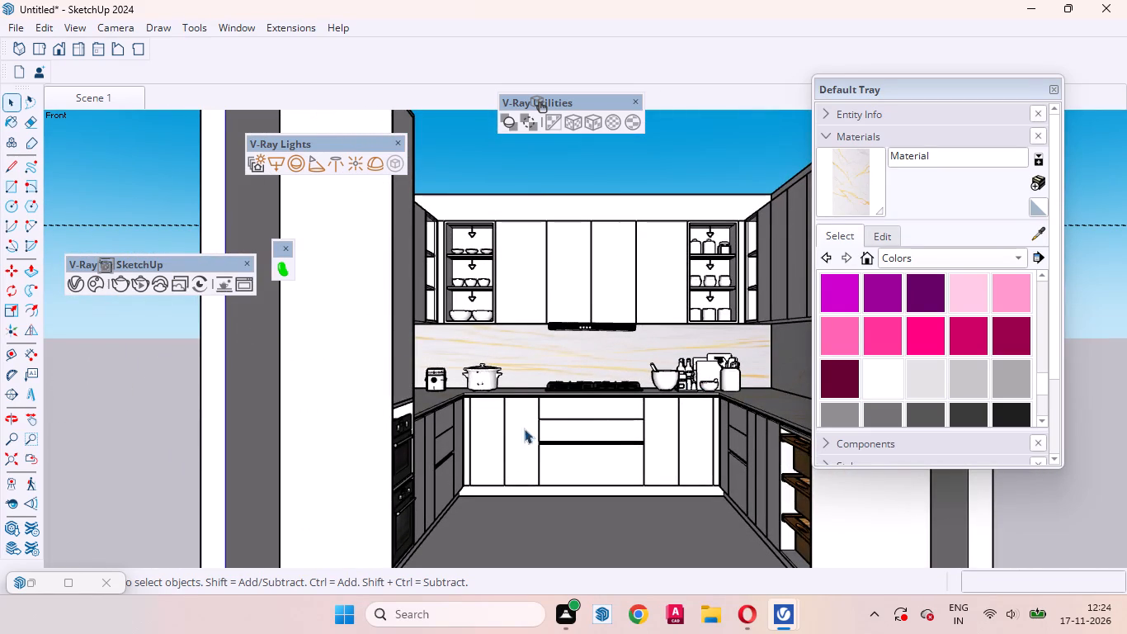
Move the bowl, bottles and utensil set about 1' 1" along the back countertop away from the hob, and restore Scene 1.
scroll(427, 454, down, 4)
scroll(648, 399, up, 5)
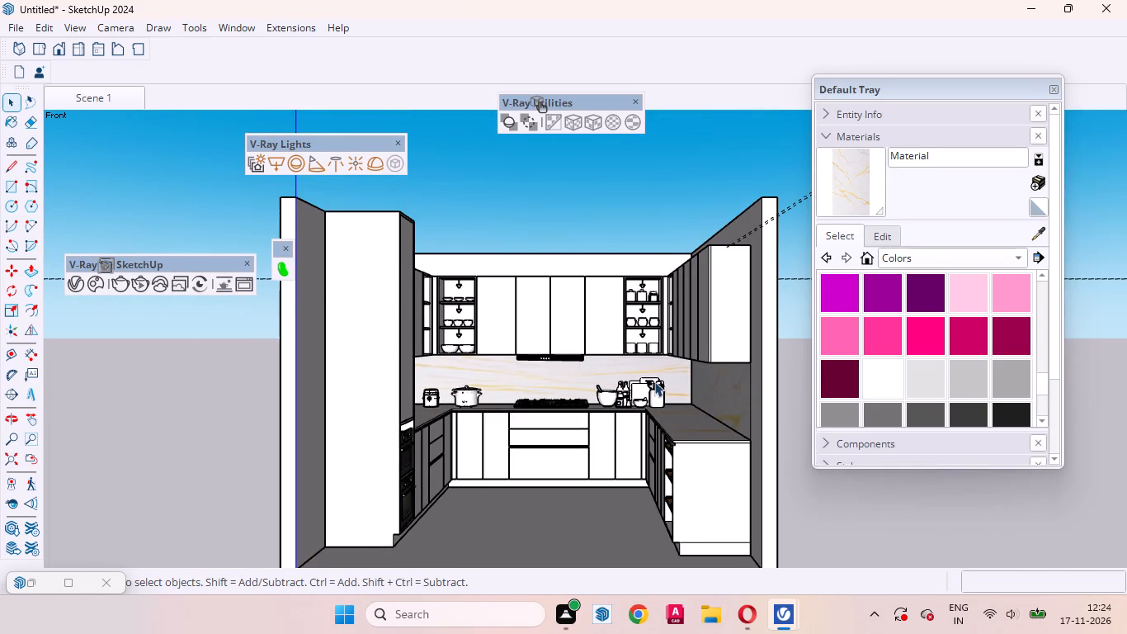
scroll(654, 381, up, 11)
middle_drag(686, 422, 726, 588)
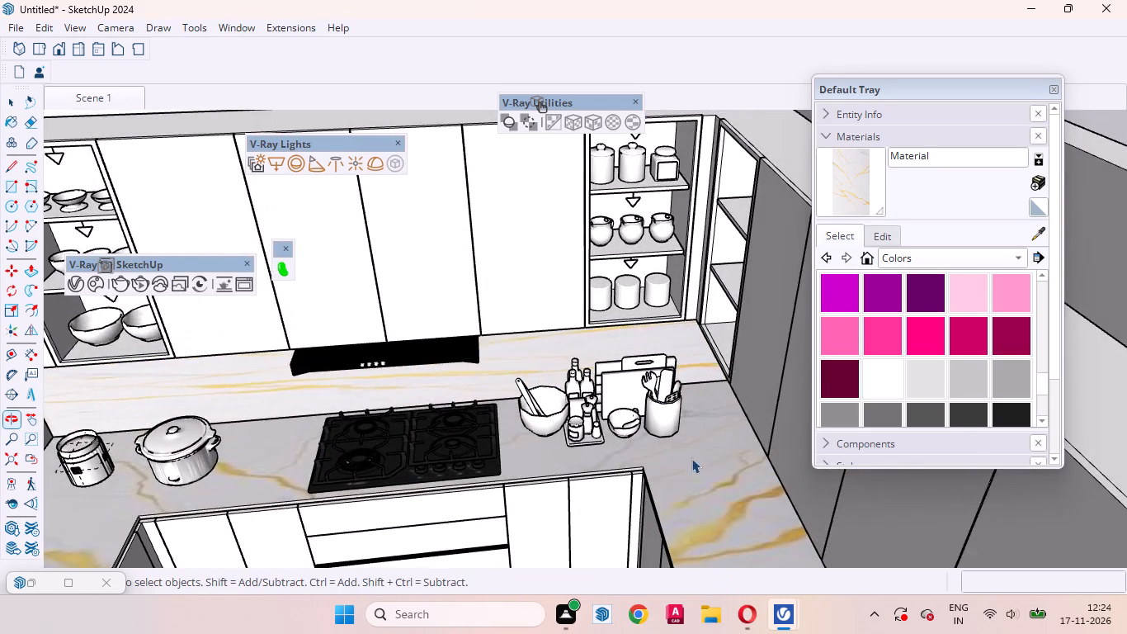
scroll(613, 395, up, 4)
click(613, 395)
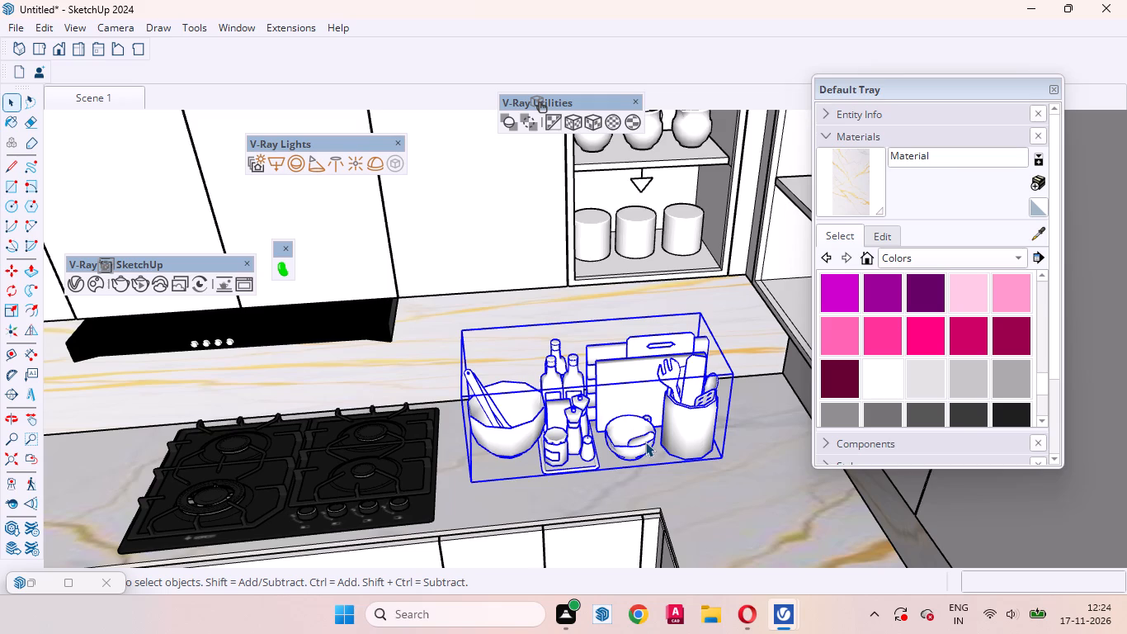
key(m)
scroll(616, 501, up, 3)
click(550, 504)
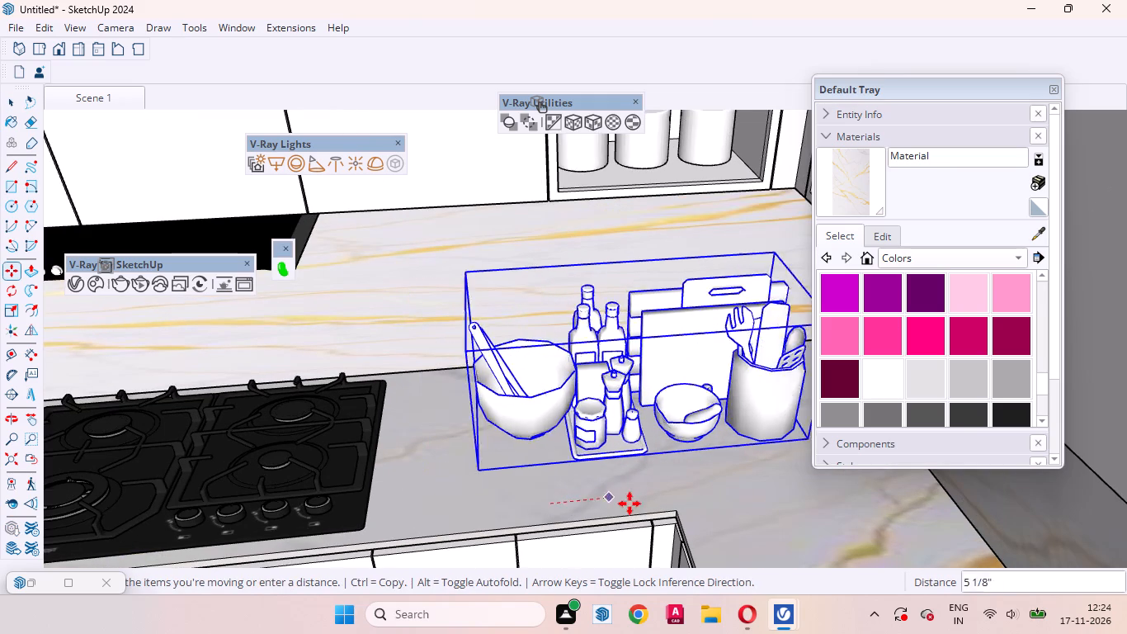
scroll(569, 494, down, 4)
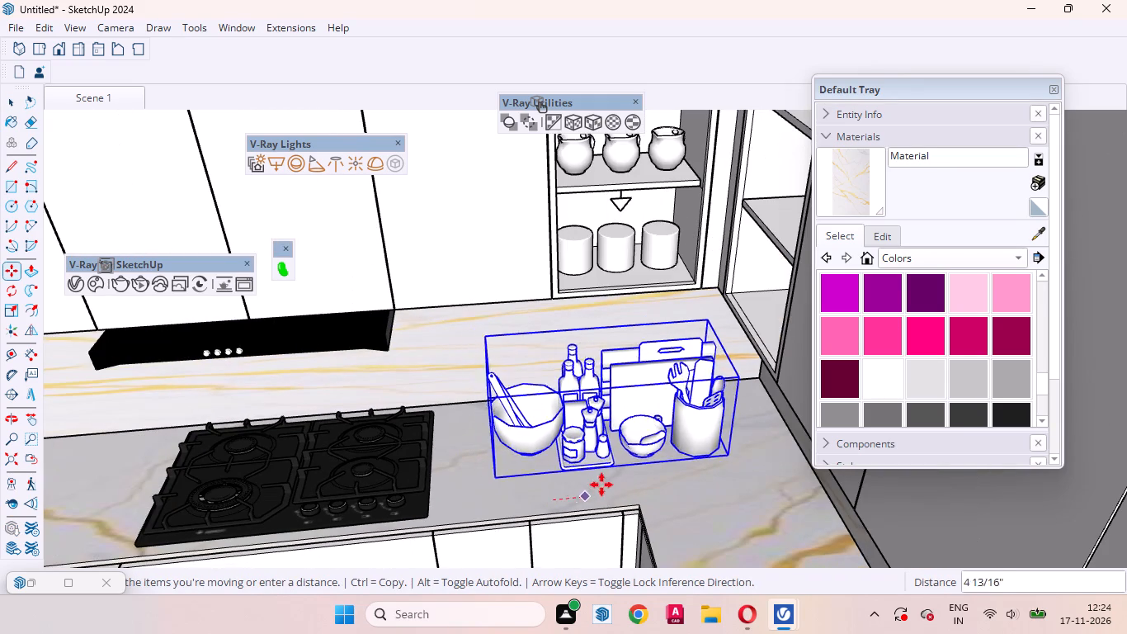
click(654, 484)
key(space)
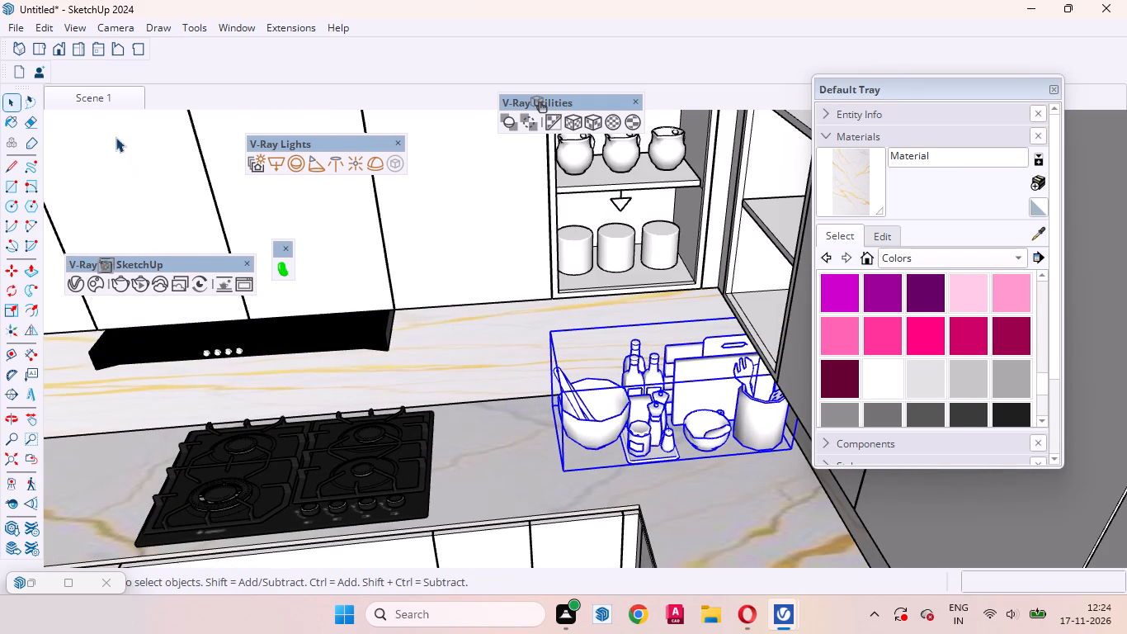
click(101, 101)
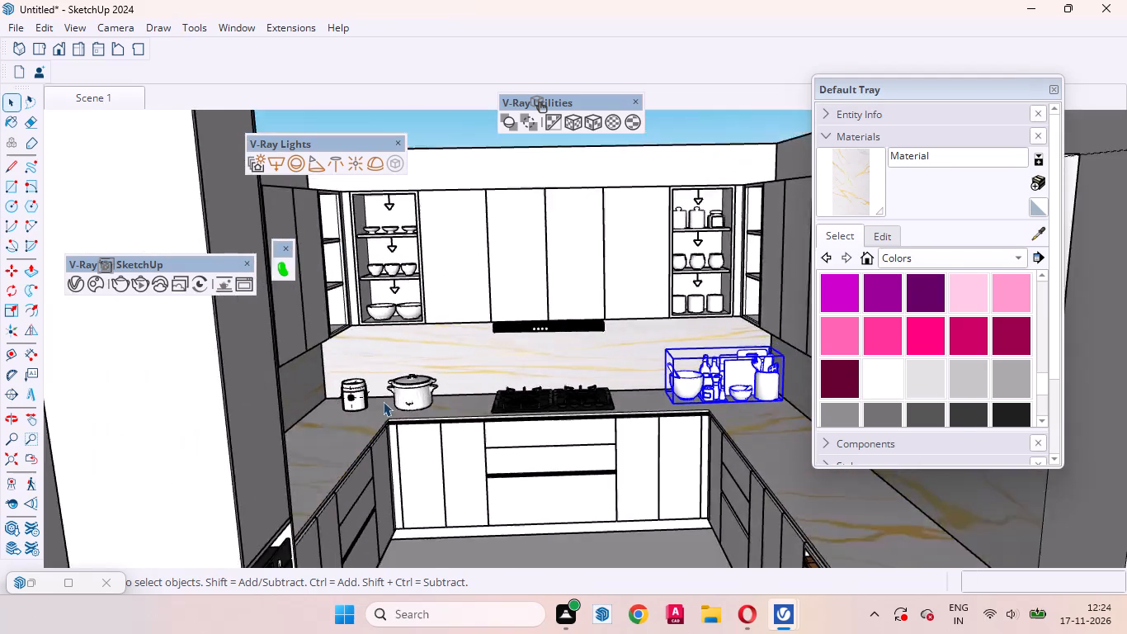
click(140, 400)
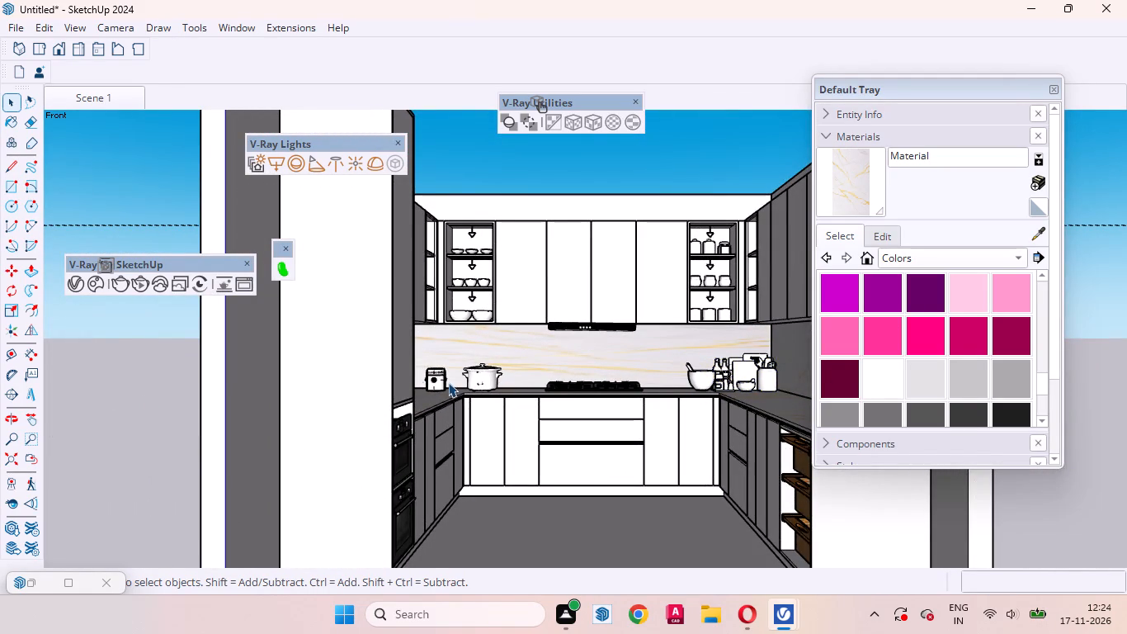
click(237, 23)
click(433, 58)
Open the V-Ray Asset Editor and expand its material library pane.
click(77, 286)
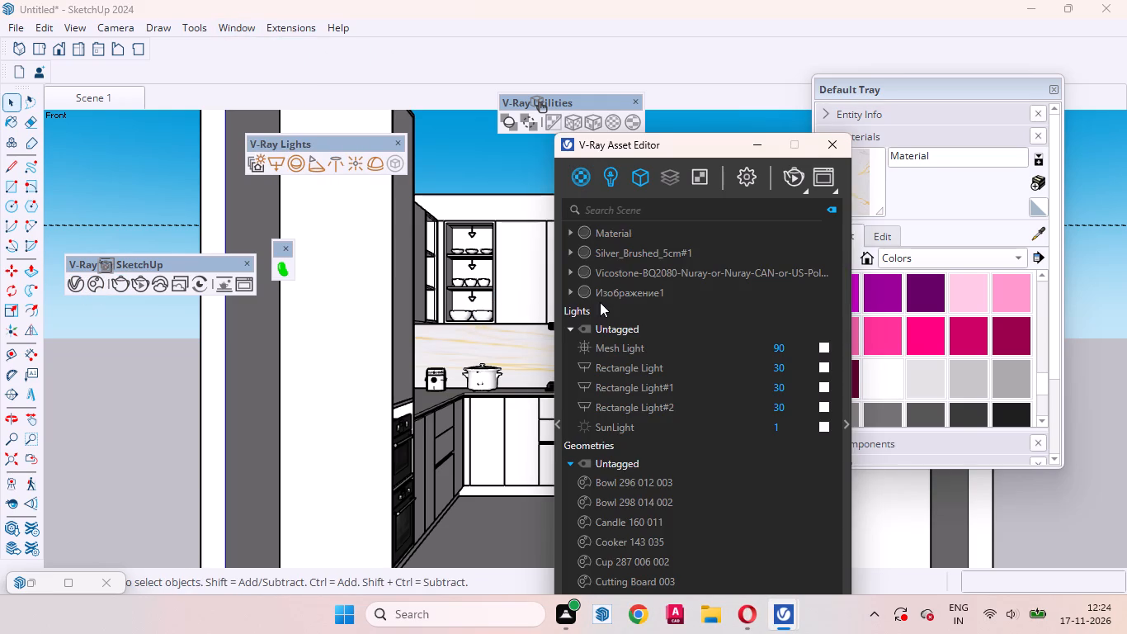
click(558, 413)
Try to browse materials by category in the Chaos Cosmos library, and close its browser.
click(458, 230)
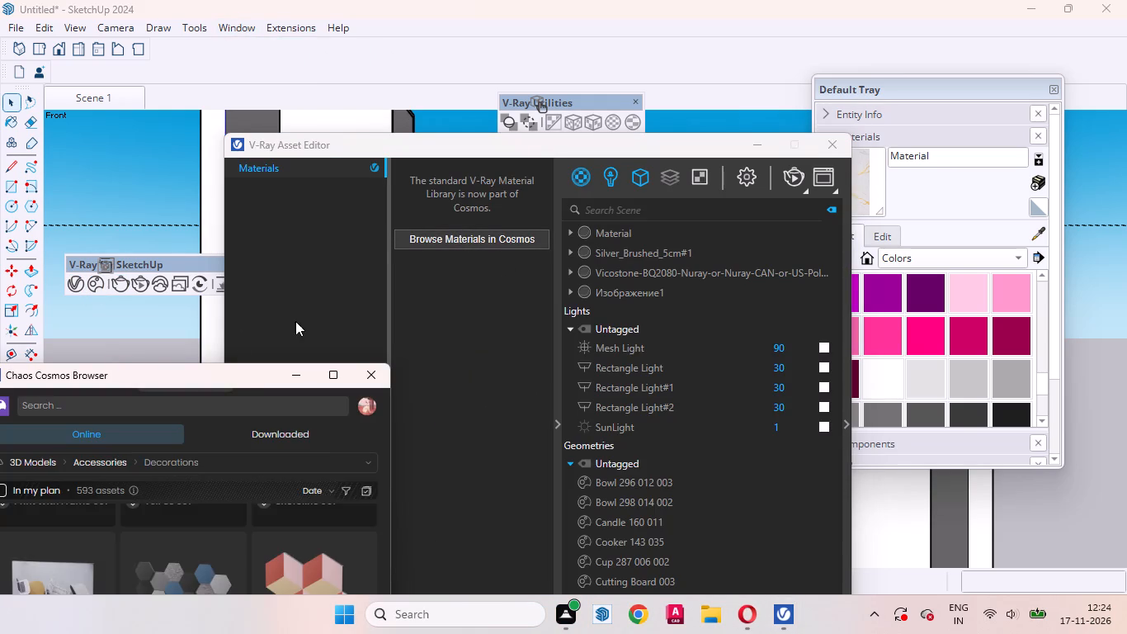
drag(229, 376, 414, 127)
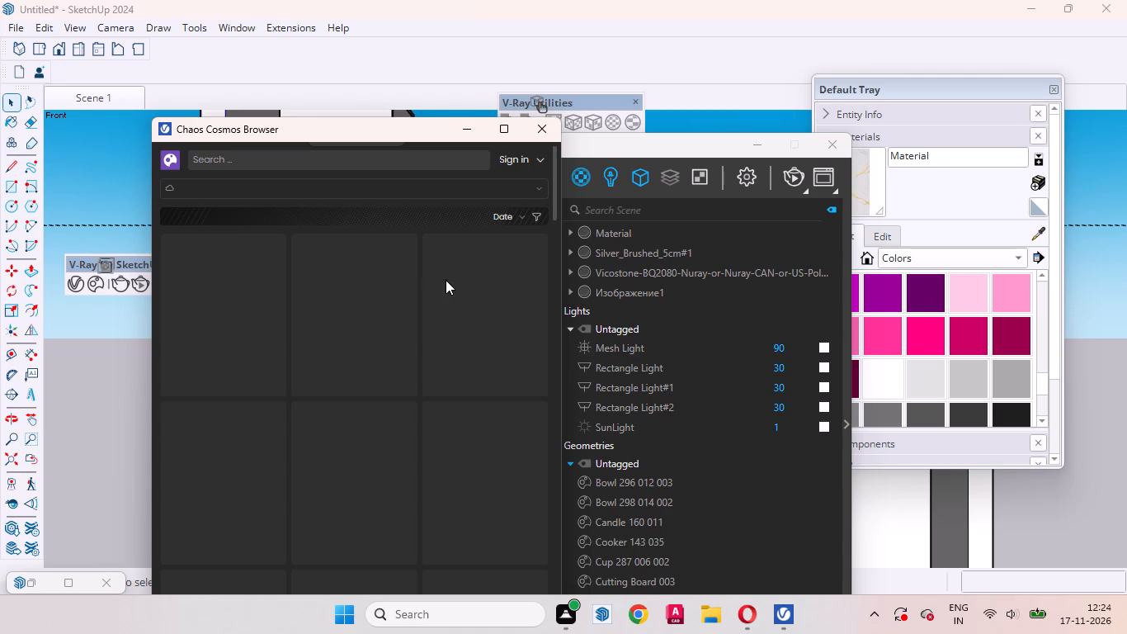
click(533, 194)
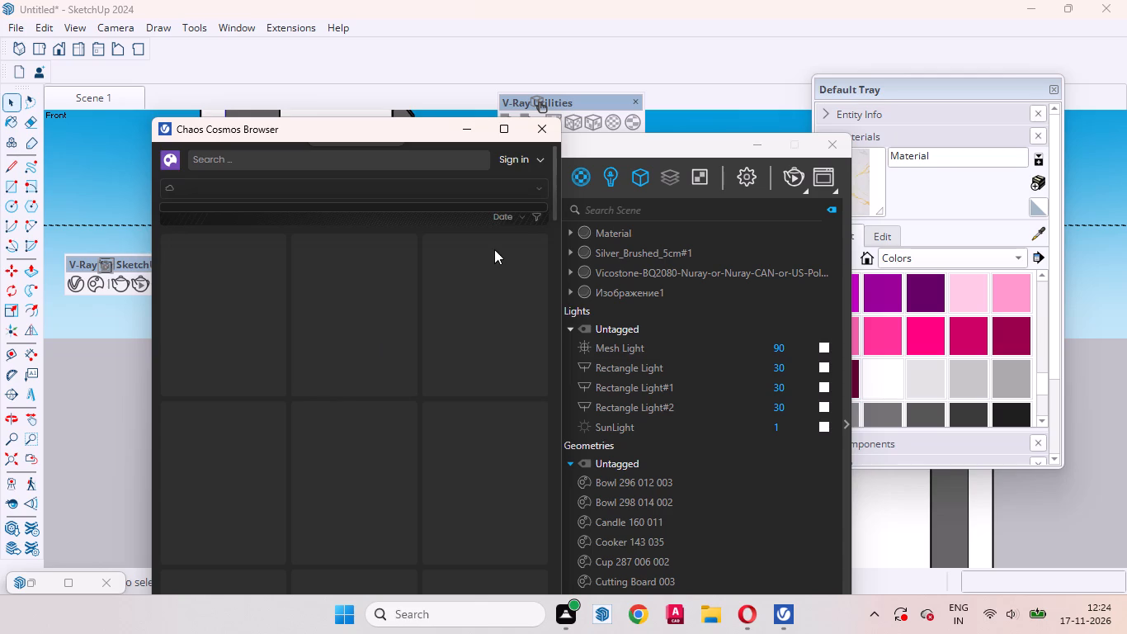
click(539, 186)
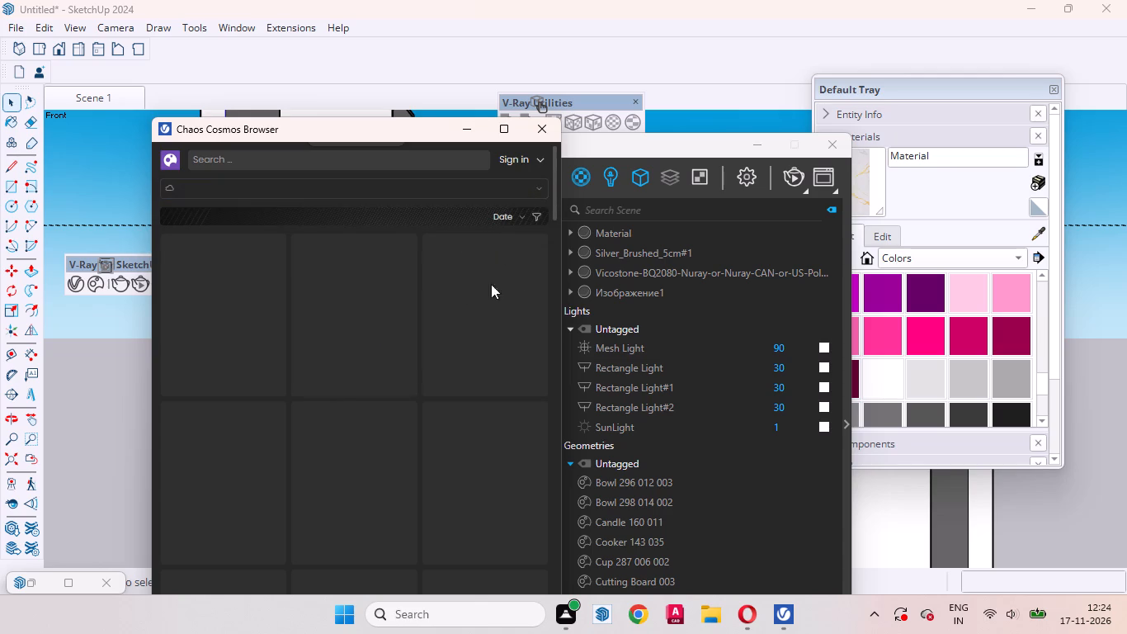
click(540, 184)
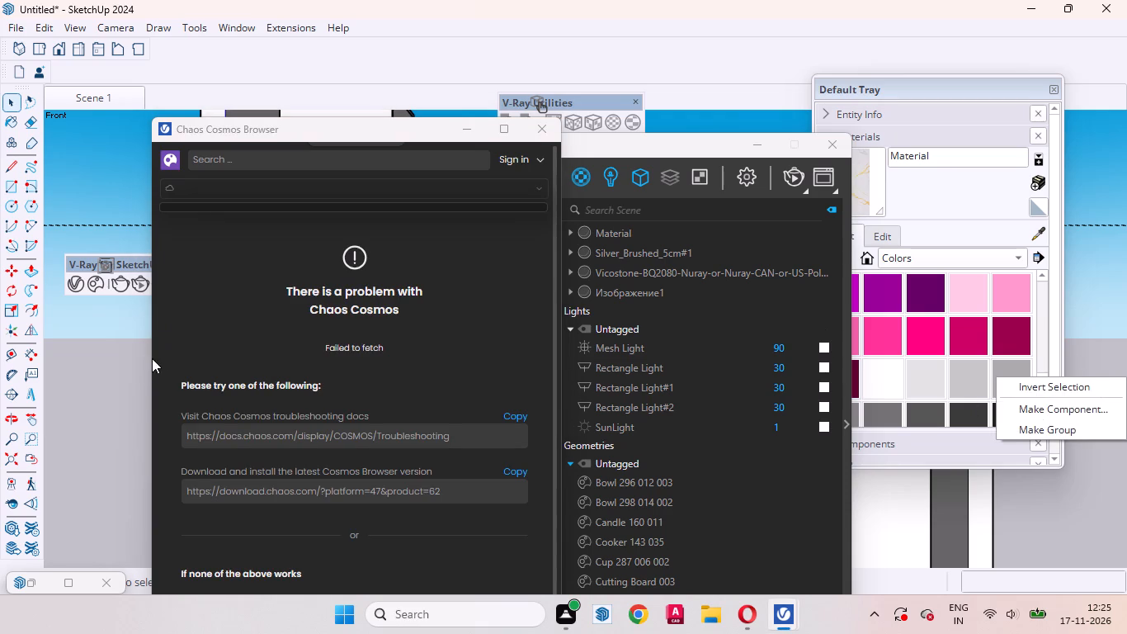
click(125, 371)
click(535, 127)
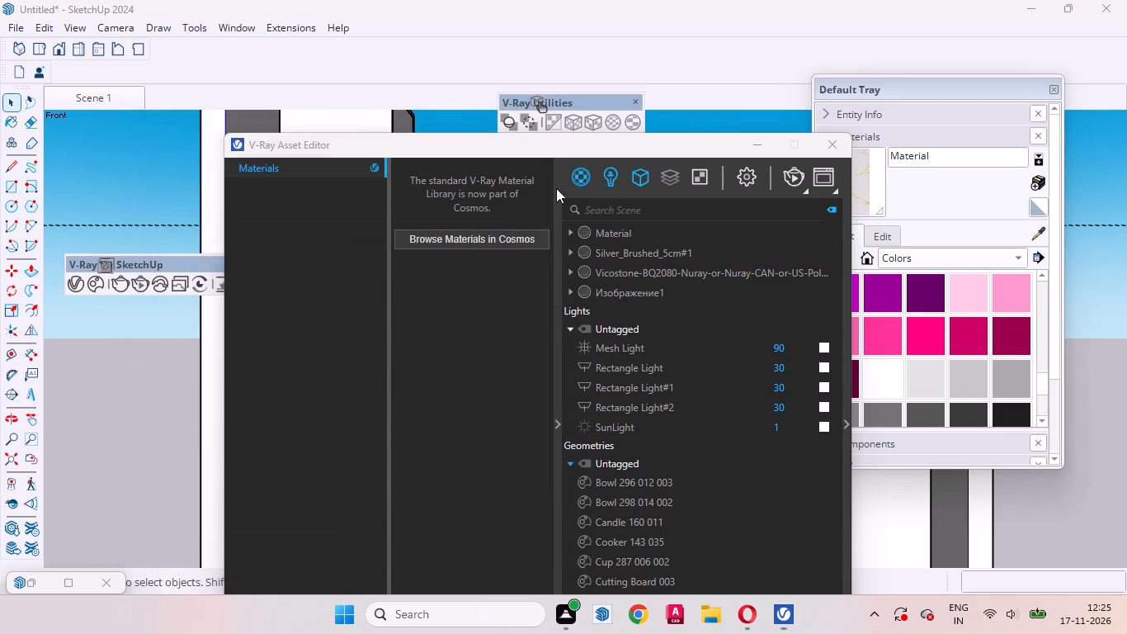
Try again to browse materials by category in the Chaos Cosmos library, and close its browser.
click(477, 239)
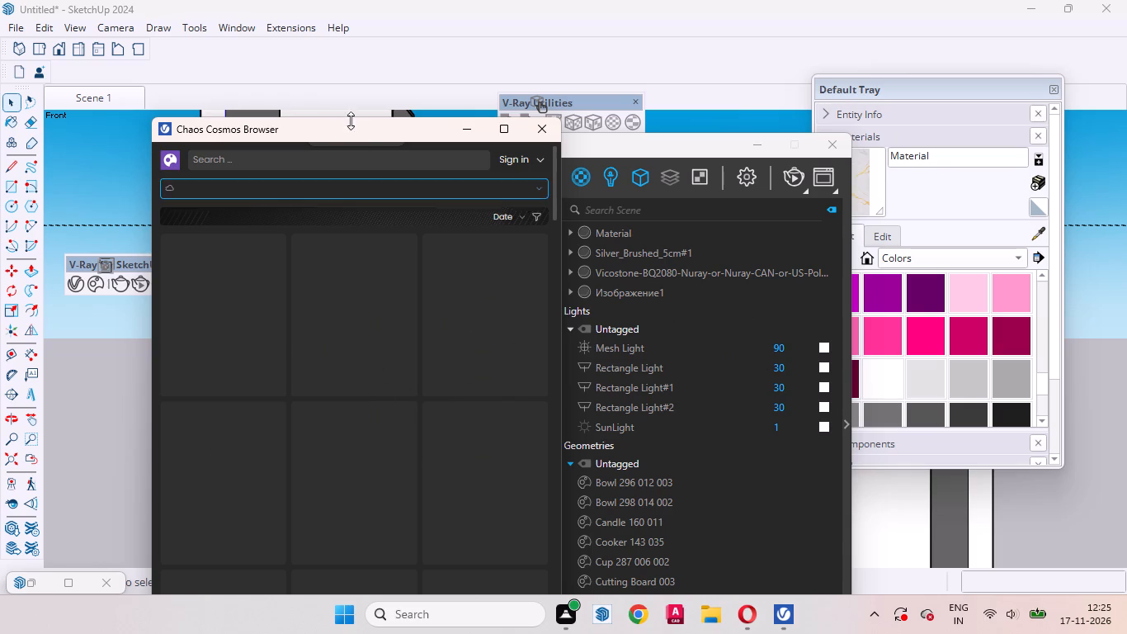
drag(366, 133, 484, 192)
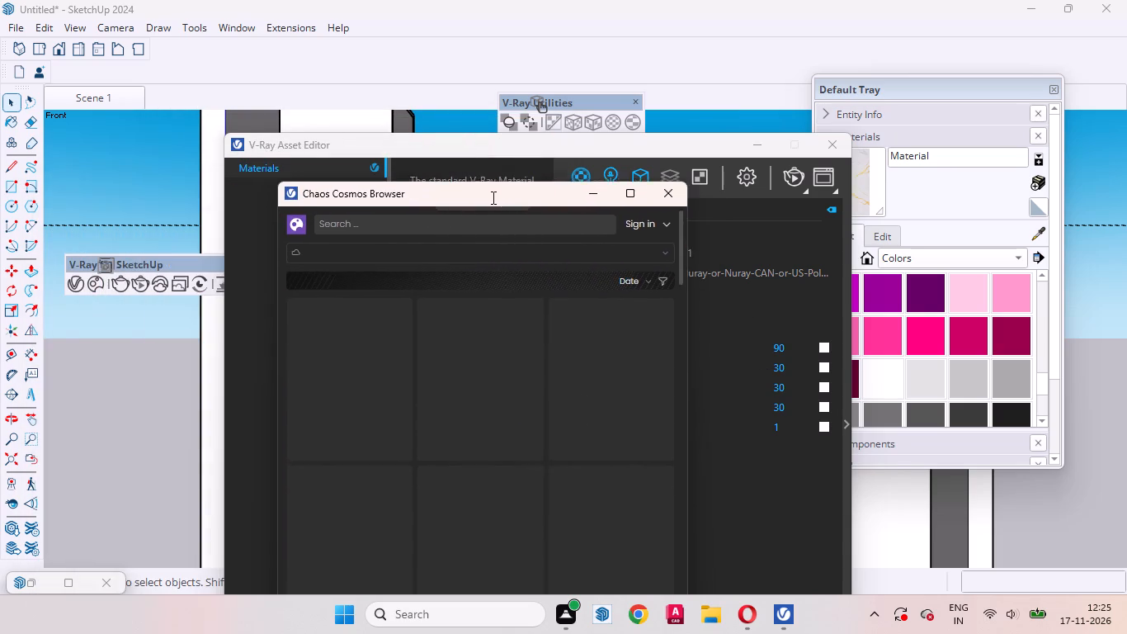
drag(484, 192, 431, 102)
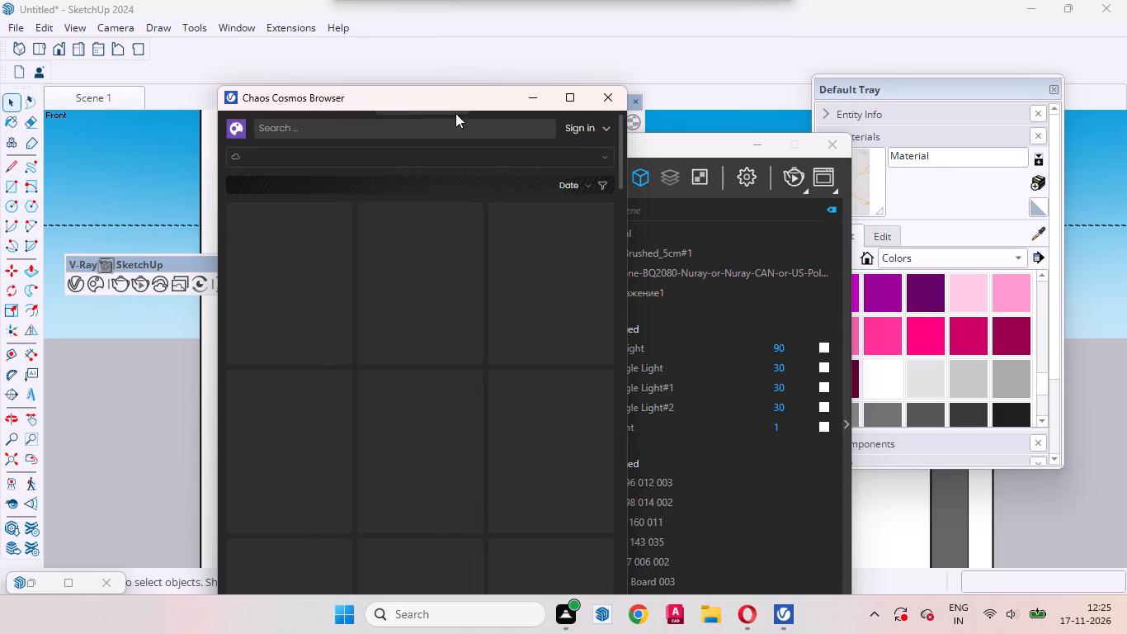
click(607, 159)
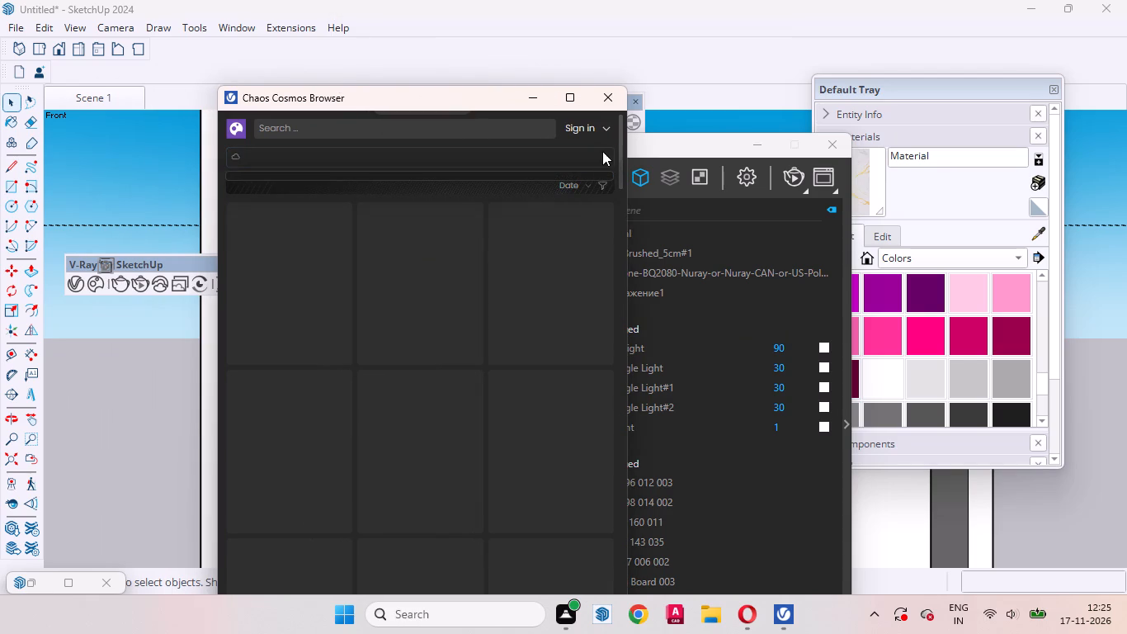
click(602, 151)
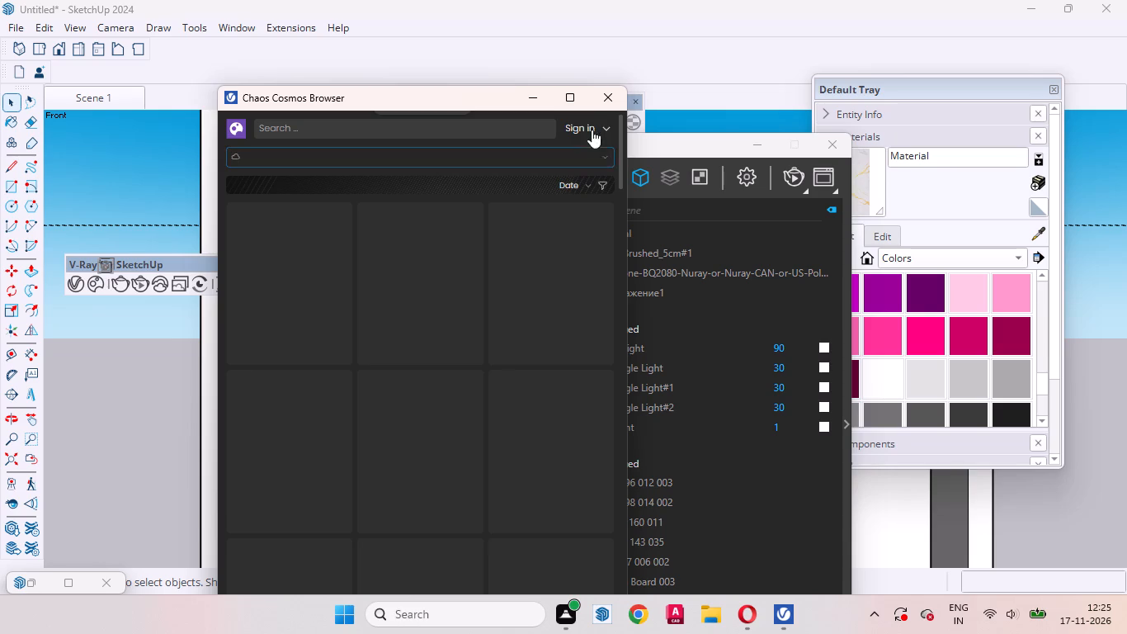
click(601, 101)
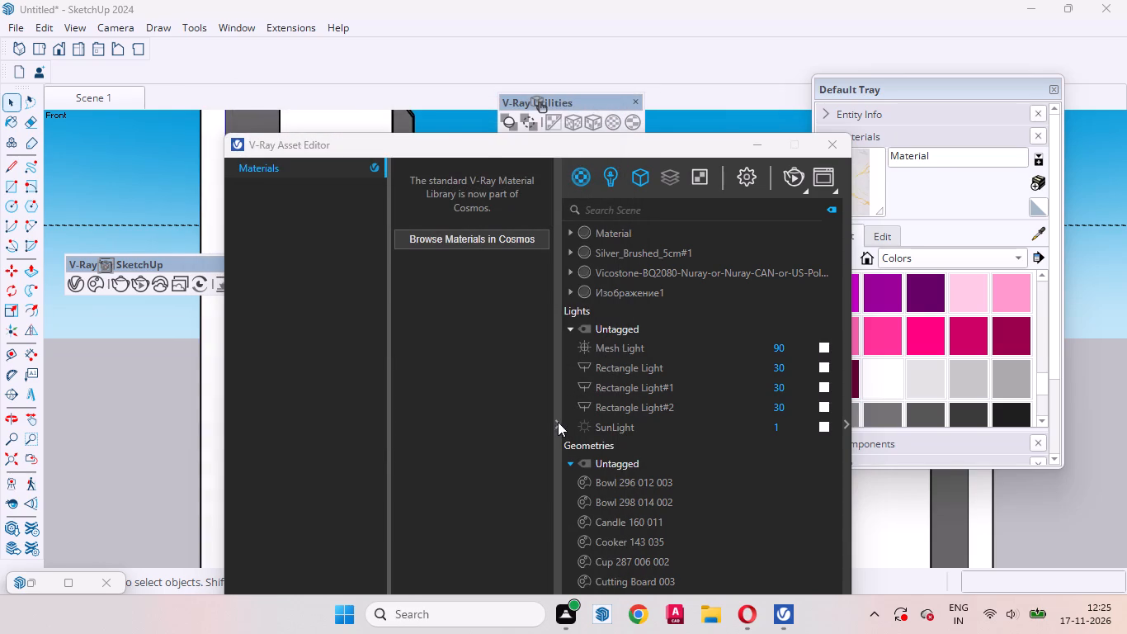
Collapse the material library pane and move the V-Ray Asset Editor clear of the kitchen model.
click(558, 422)
drag(700, 145, 970, 321)
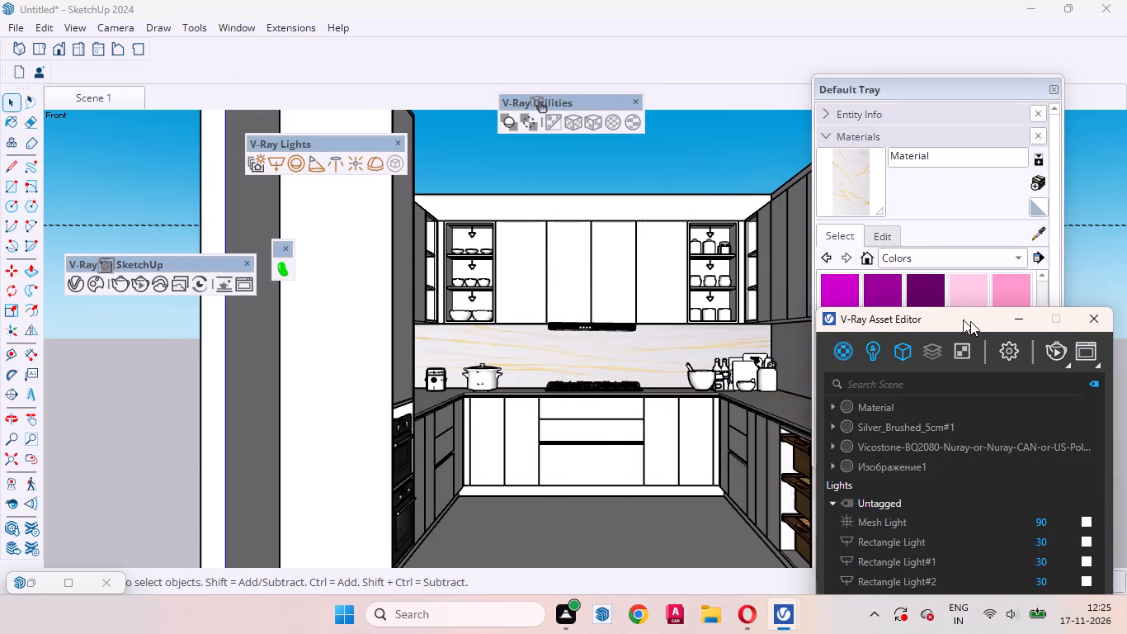
drag(970, 321, 981, 324)
Draw a V-Ray rectangle light over the narrow guide strip under the top of the empty open cabinet beside the jar cabinet.
scroll(455, 428, down, 1)
scroll(451, 445, up, 1)
scroll(449, 462, down, 2)
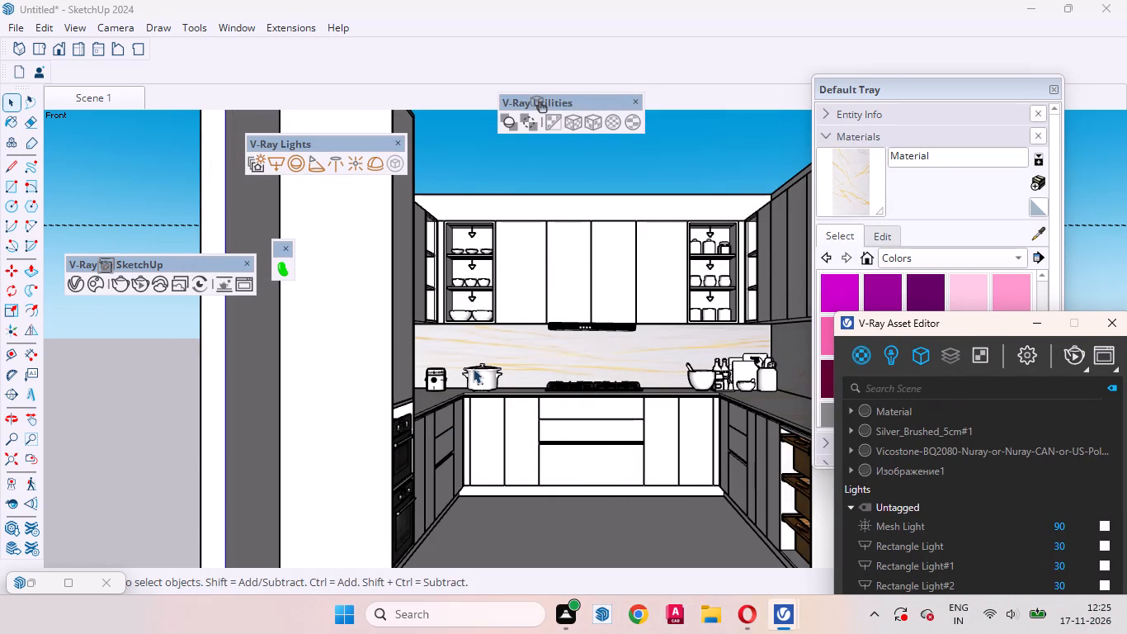
scroll(423, 423, down, 8)
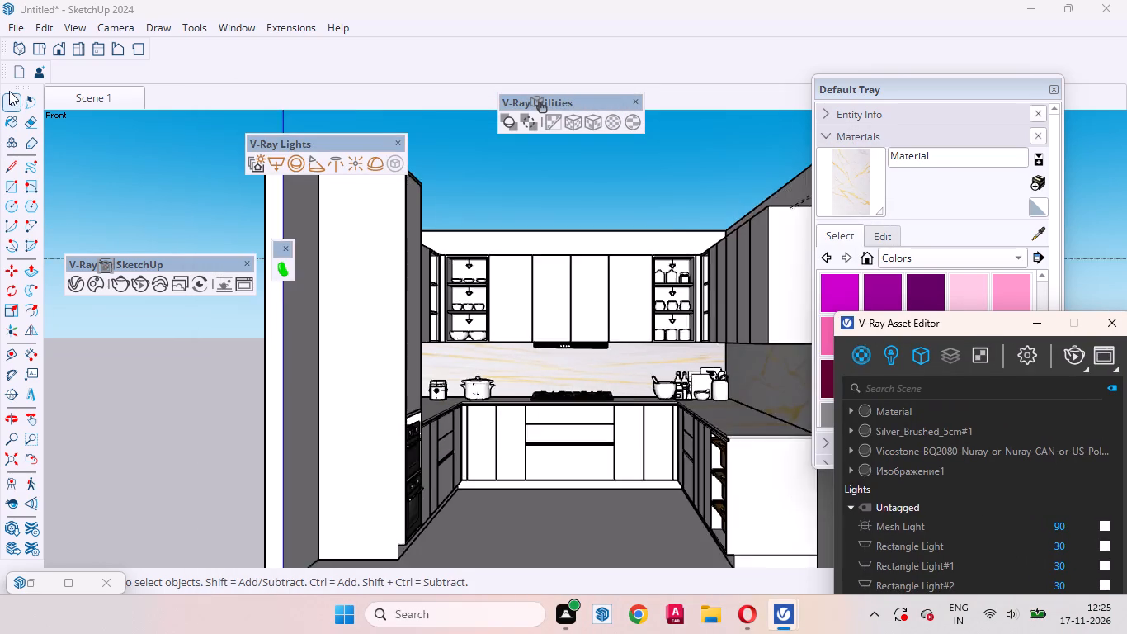
scroll(521, 347, up, 7)
middle_drag(559, 377, 786, 472)
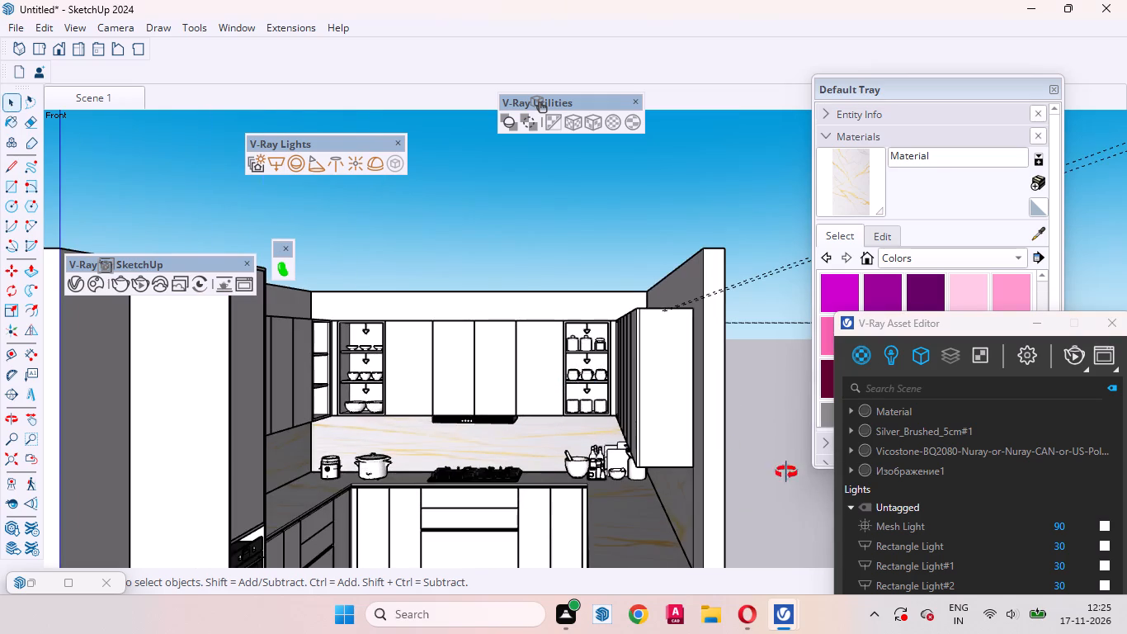
middle_drag(786, 472, 954, 548)
scroll(680, 377, up, 17)
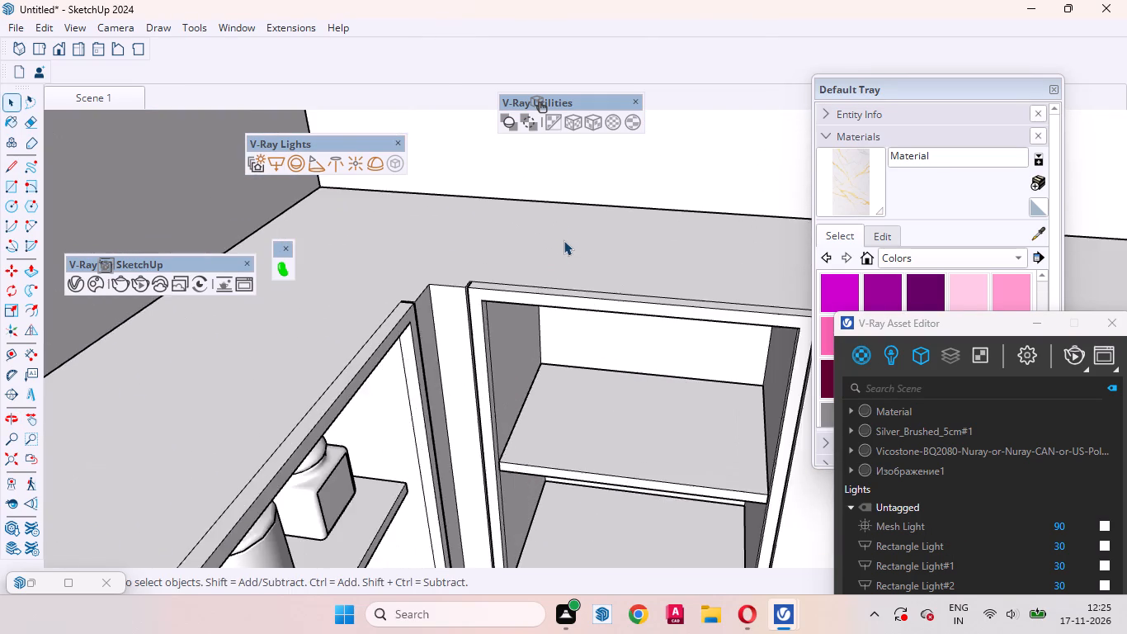
scroll(563, 240, up, 5)
middle_drag(576, 329, 639, 135)
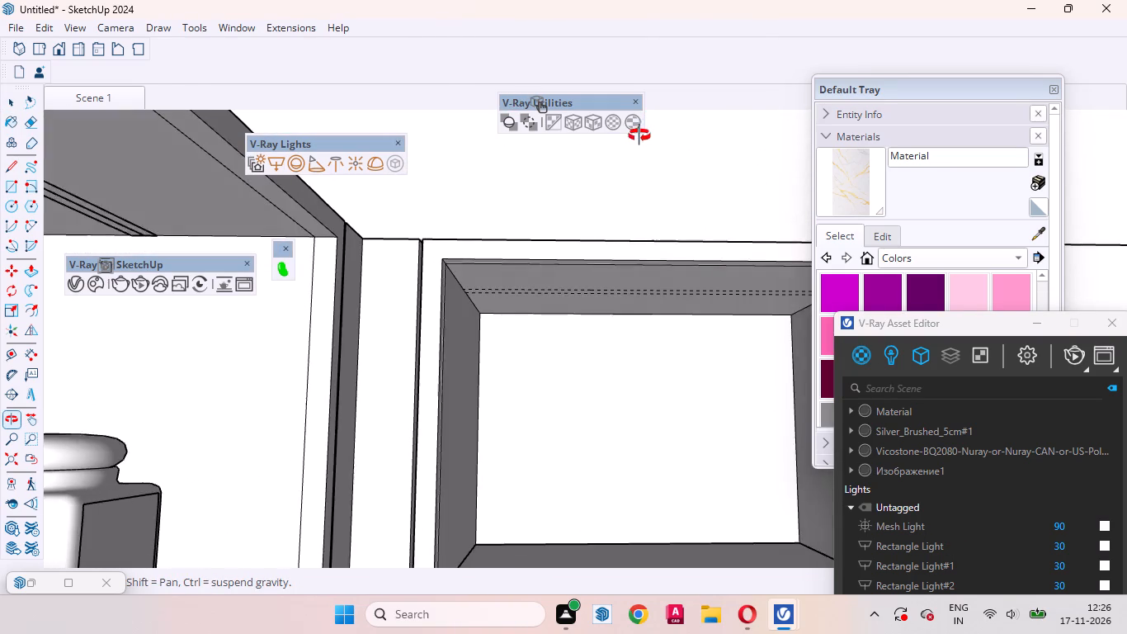
middle_drag(639, 135, 639, 136)
scroll(450, 317, down, 6)
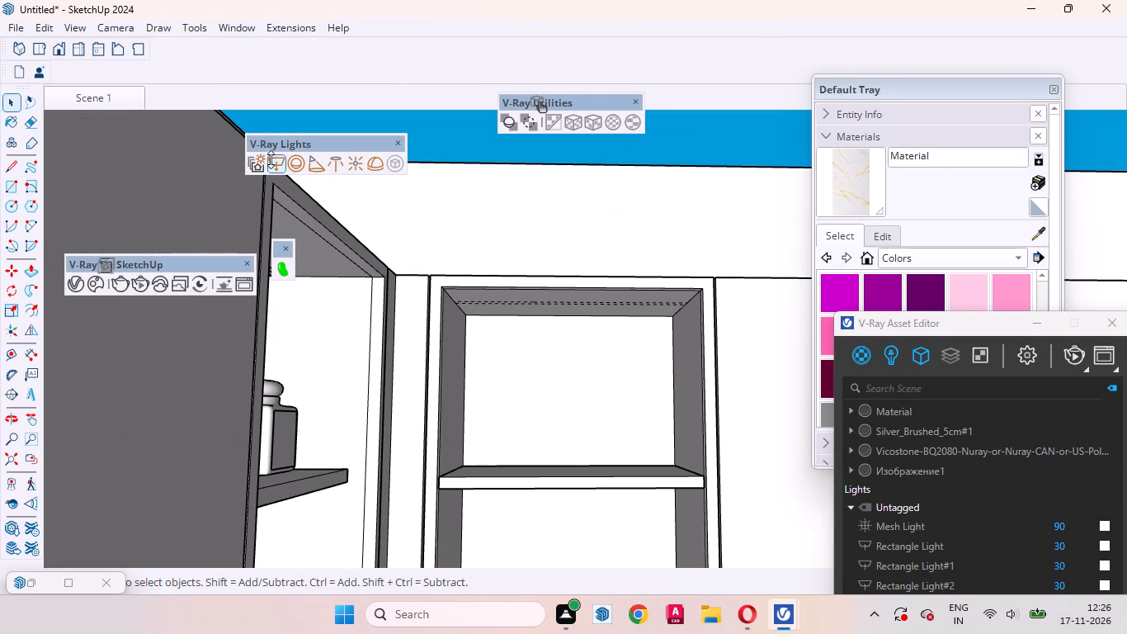
click(279, 170)
scroll(504, 321, up, 3)
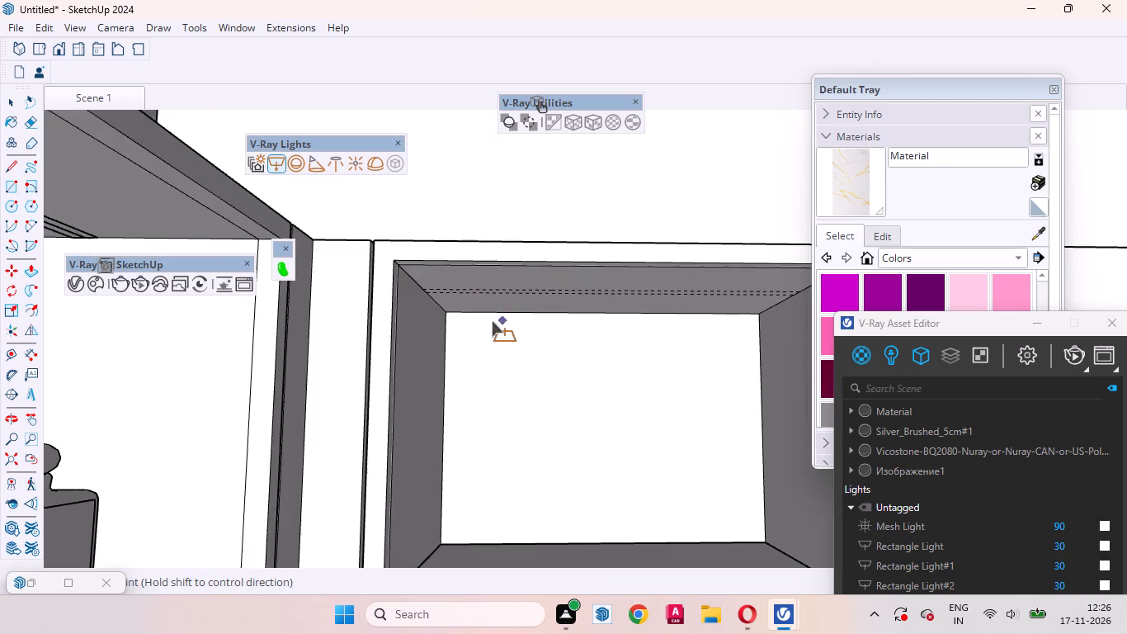
scroll(492, 321, up, 11)
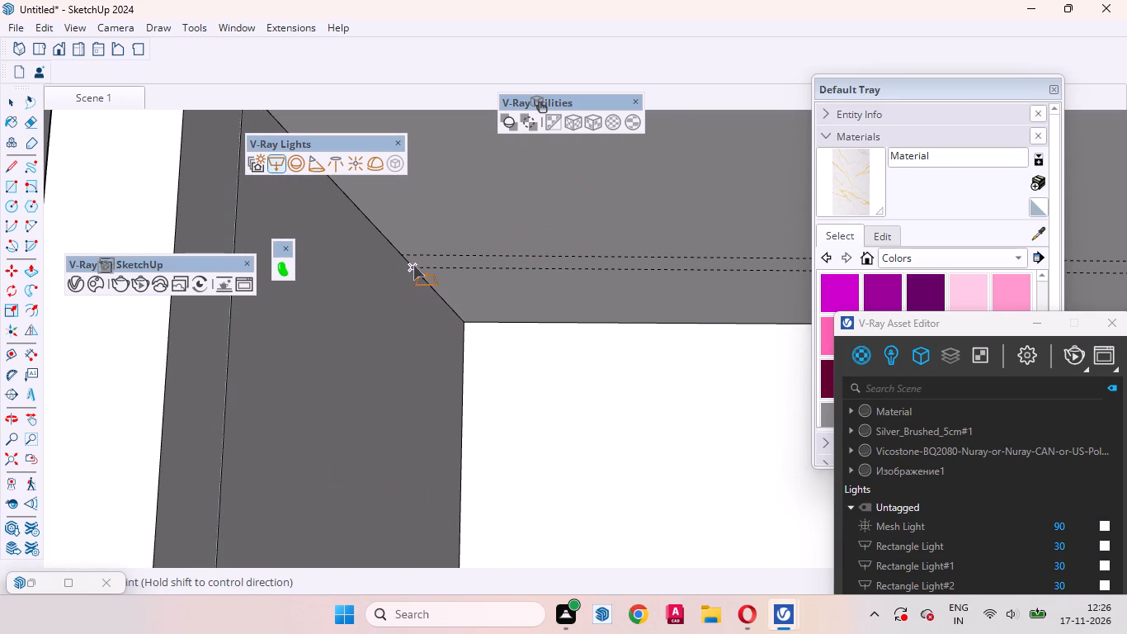
click(413, 265)
scroll(501, 253, down, 13)
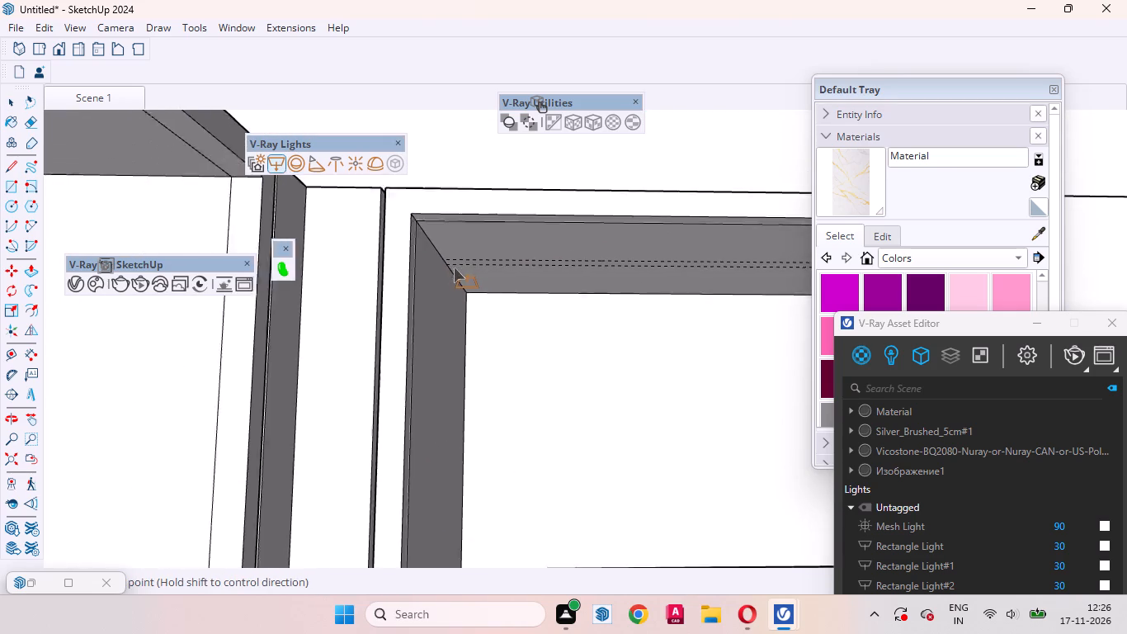
scroll(454, 267, down, 3)
scroll(780, 261, up, 13)
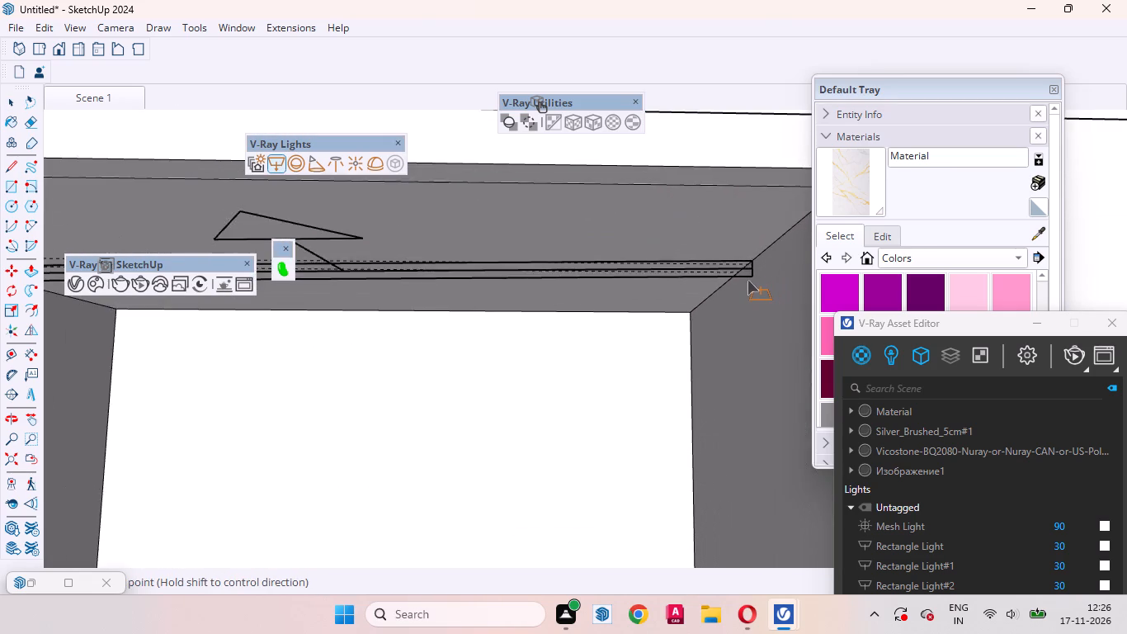
scroll(747, 280, up, 1)
click(742, 259)
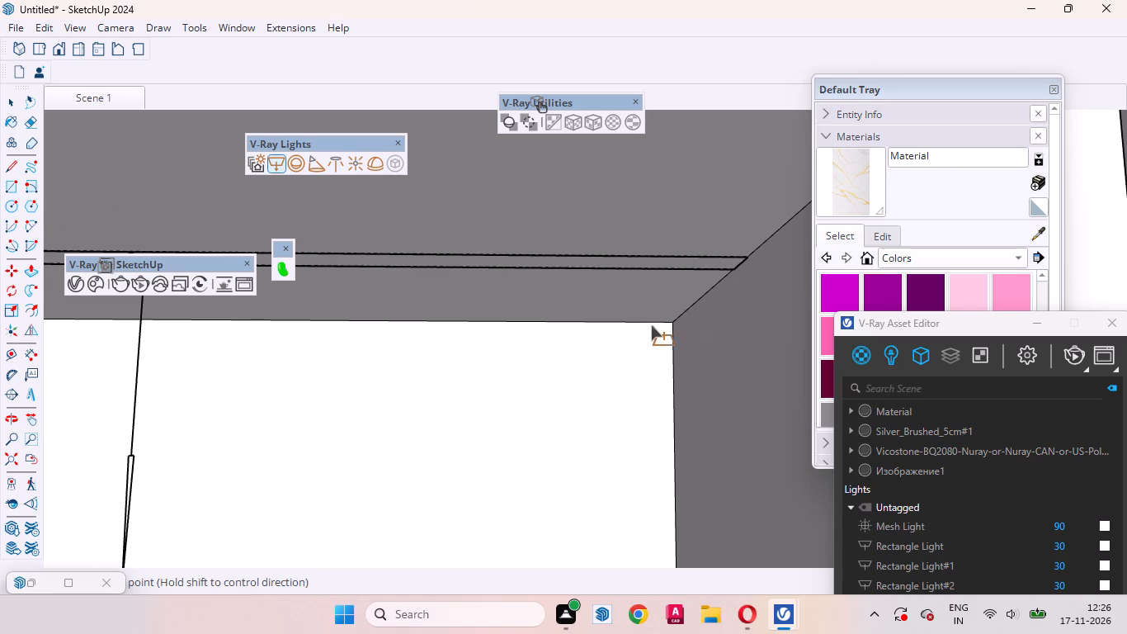
scroll(644, 329, down, 9)
key(space)
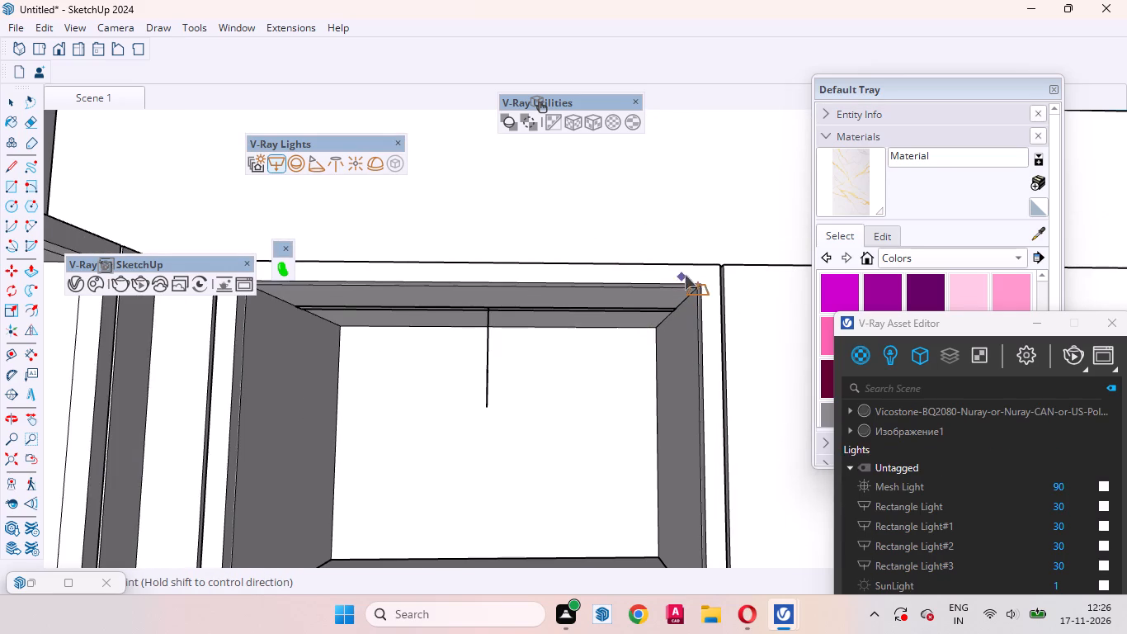
Try to select the new rectangle light under the top of the empty open cabinet for moving.
key(m)
scroll(699, 268, down, 1)
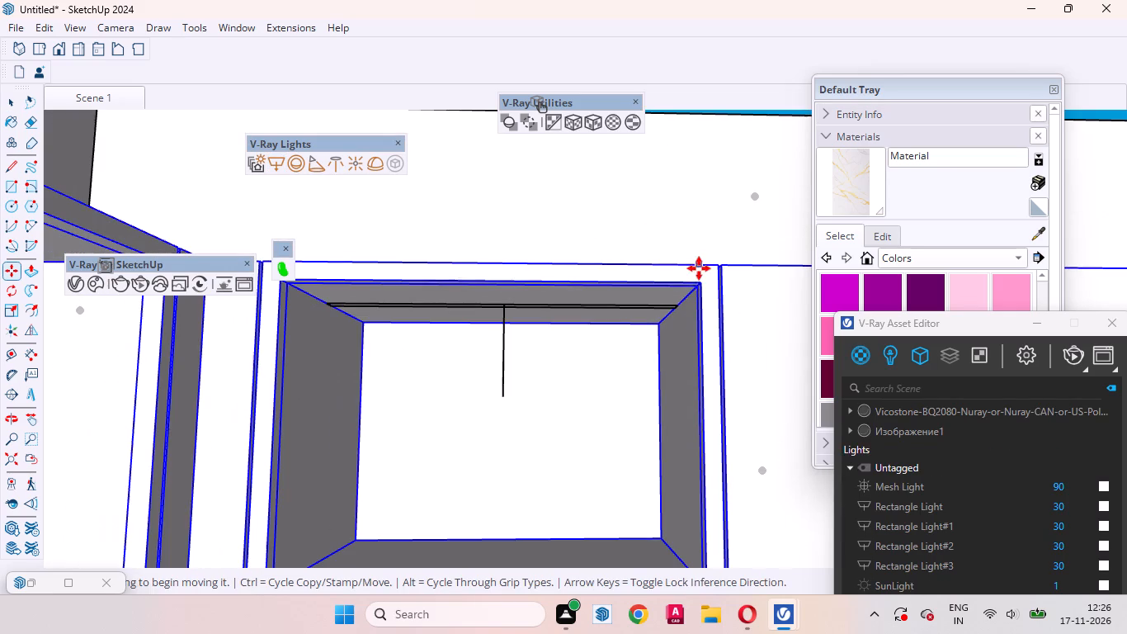
key(space)
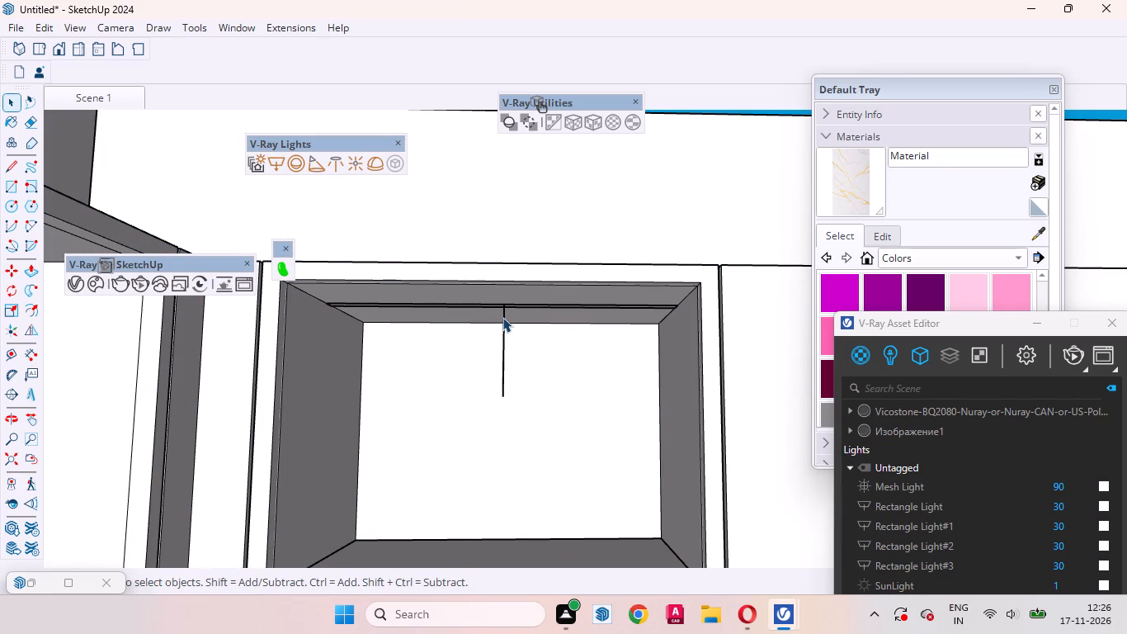
click(502, 317)
click(502, 314)
click(504, 311)
click(503, 315)
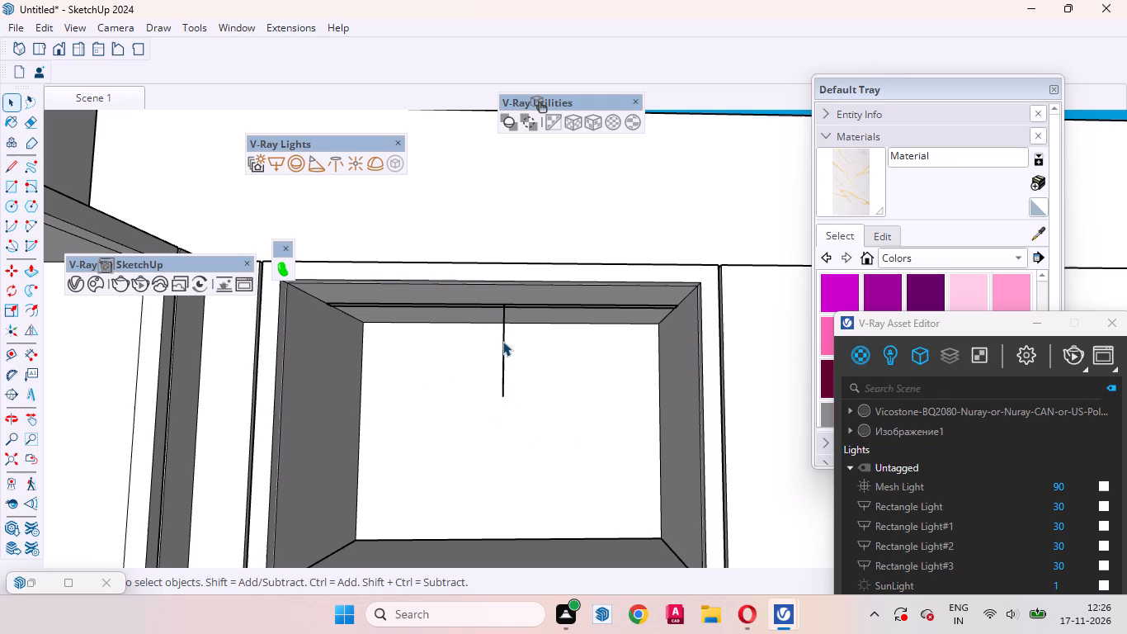
click(502, 341)
click(555, 369)
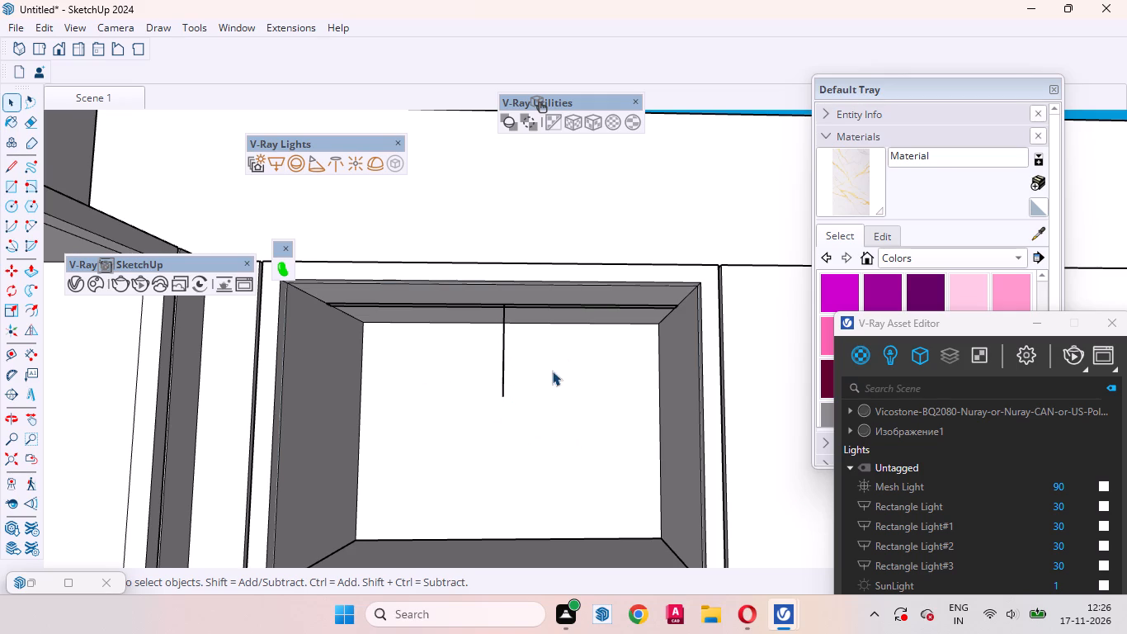
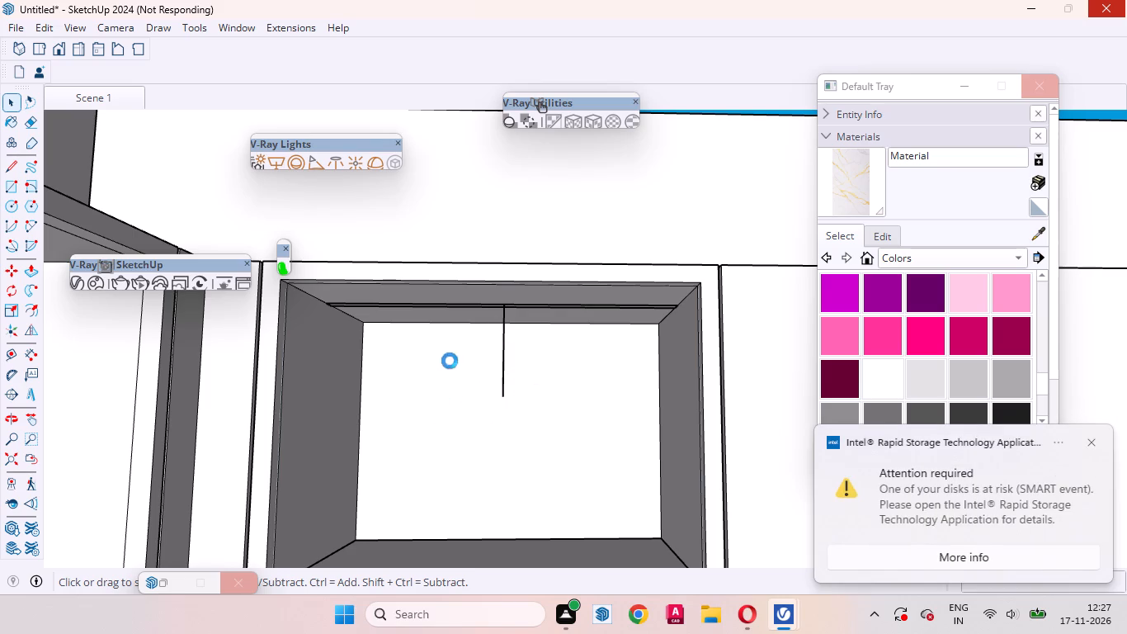
Dismiss the Intel Rapid Storage Technology disk-risk notification covering the lower part of the materials tray.
click(1094, 442)
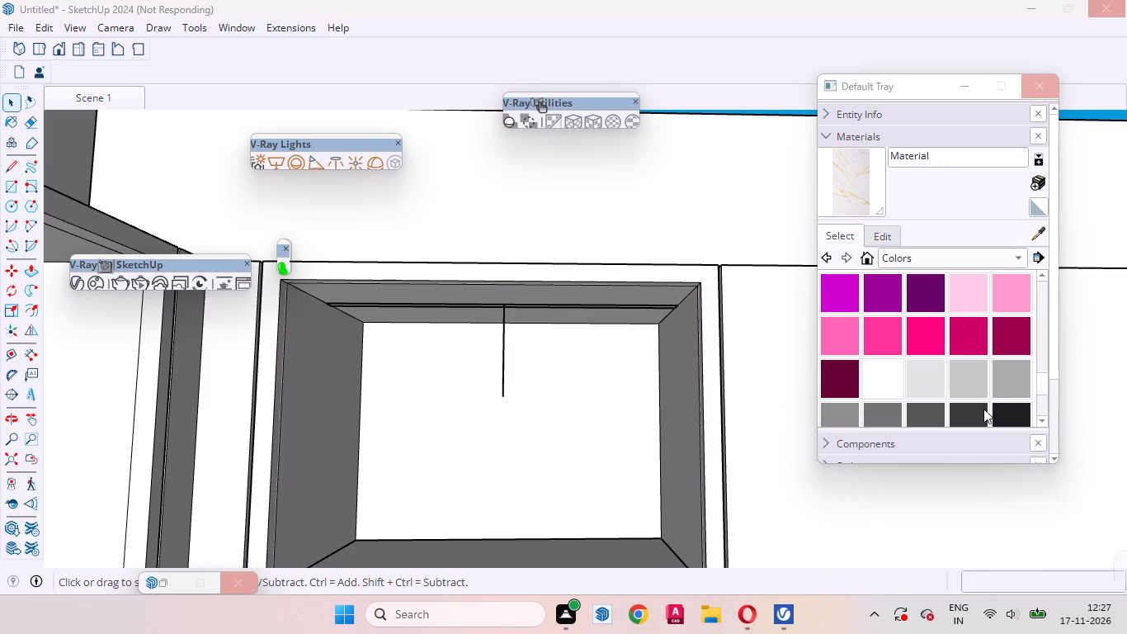
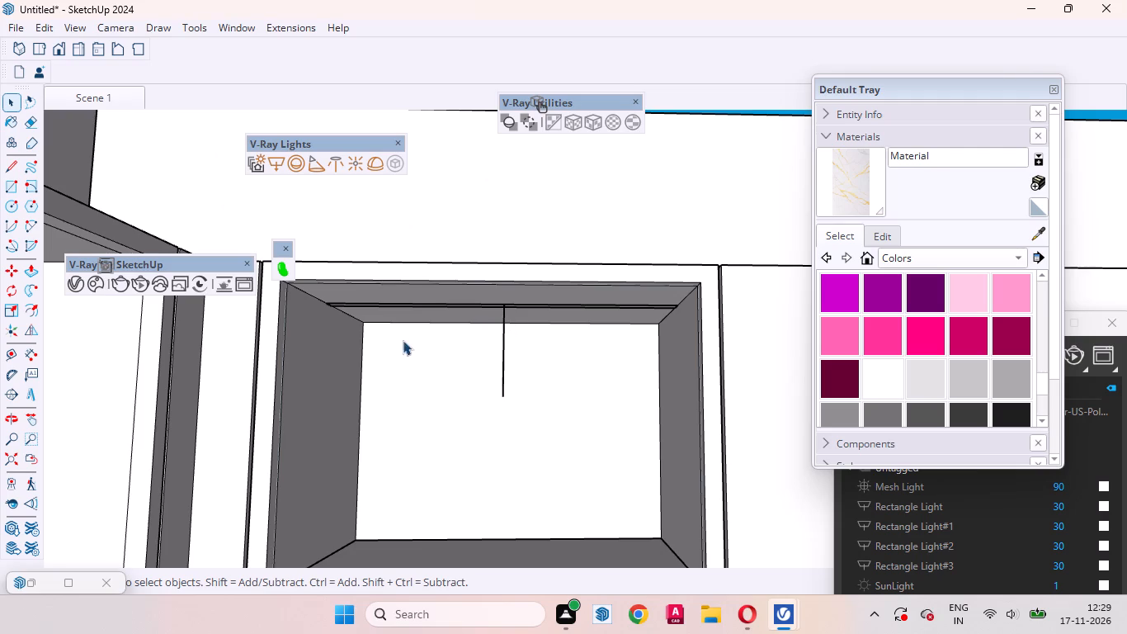
Copy the rectangle light from the open cabinet's top compartment down to the underside of the first shelf, aligned to its inner back corner.
click(504, 331)
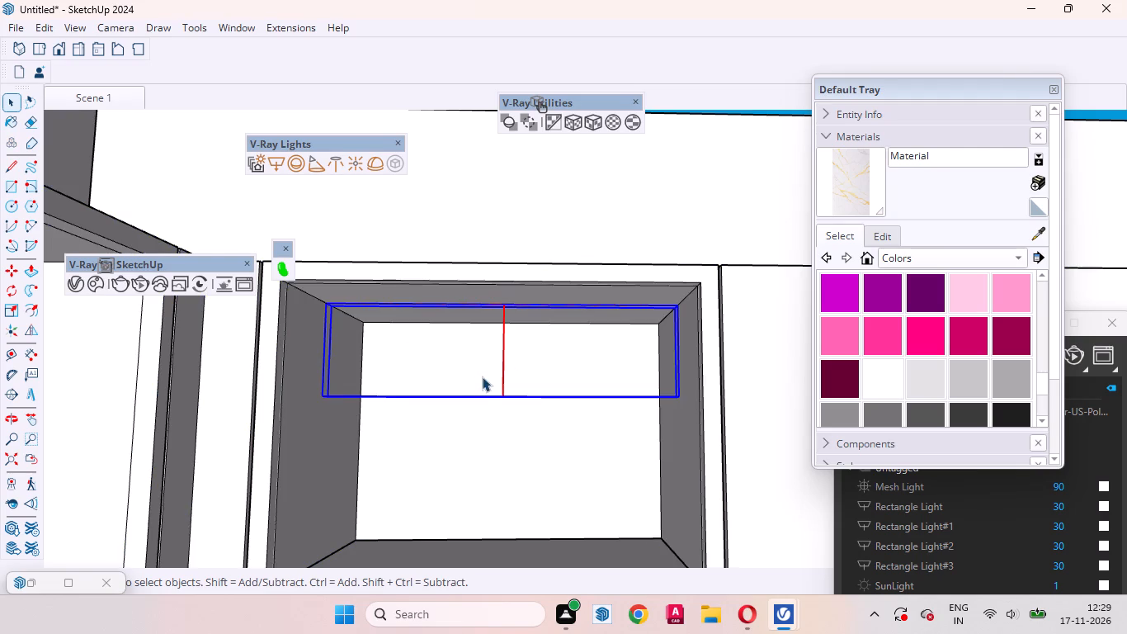
scroll(482, 376, down, 7)
scroll(586, 362, up, 7)
middle_drag(597, 382, 697, 383)
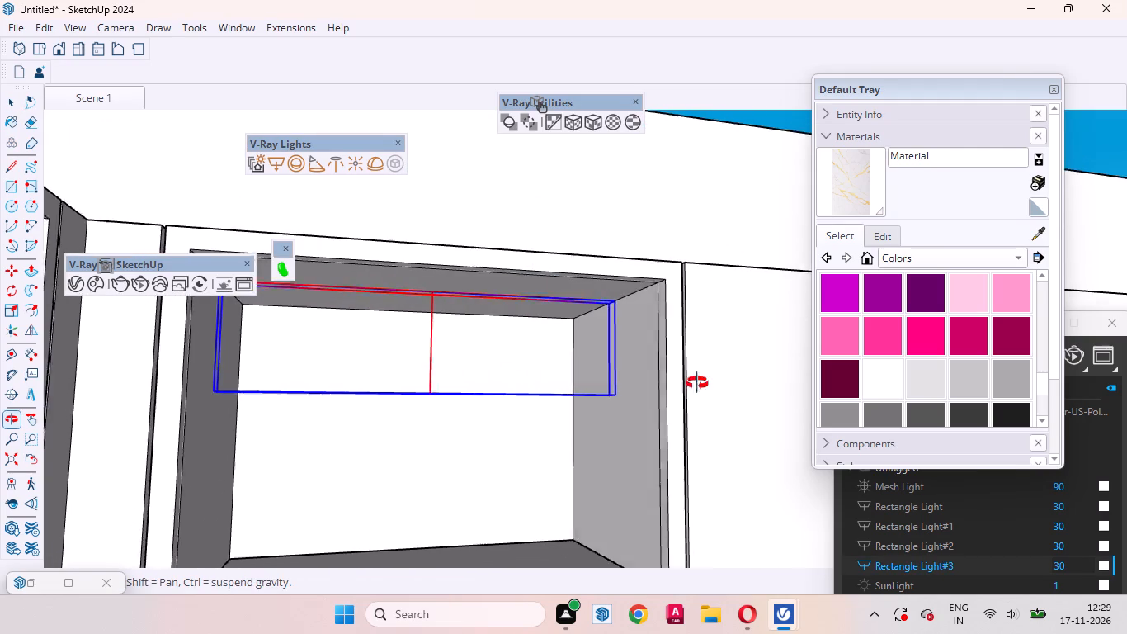
middle_drag(697, 383, 664, 381)
scroll(579, 354, up, 3)
key(m)
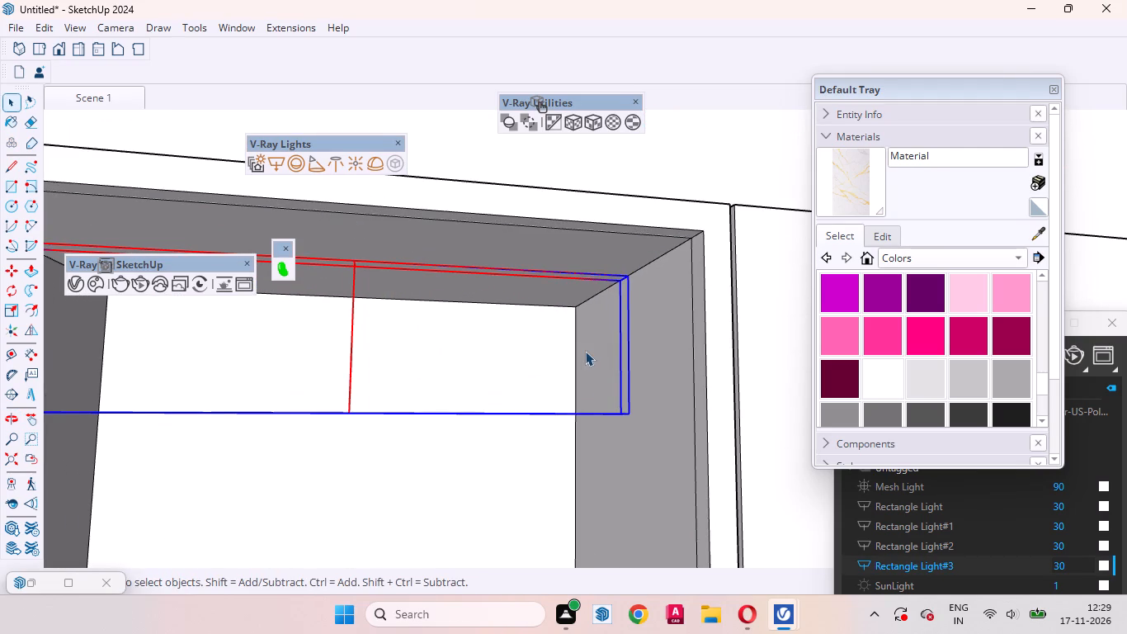
click(577, 310)
scroll(578, 370, down, 9)
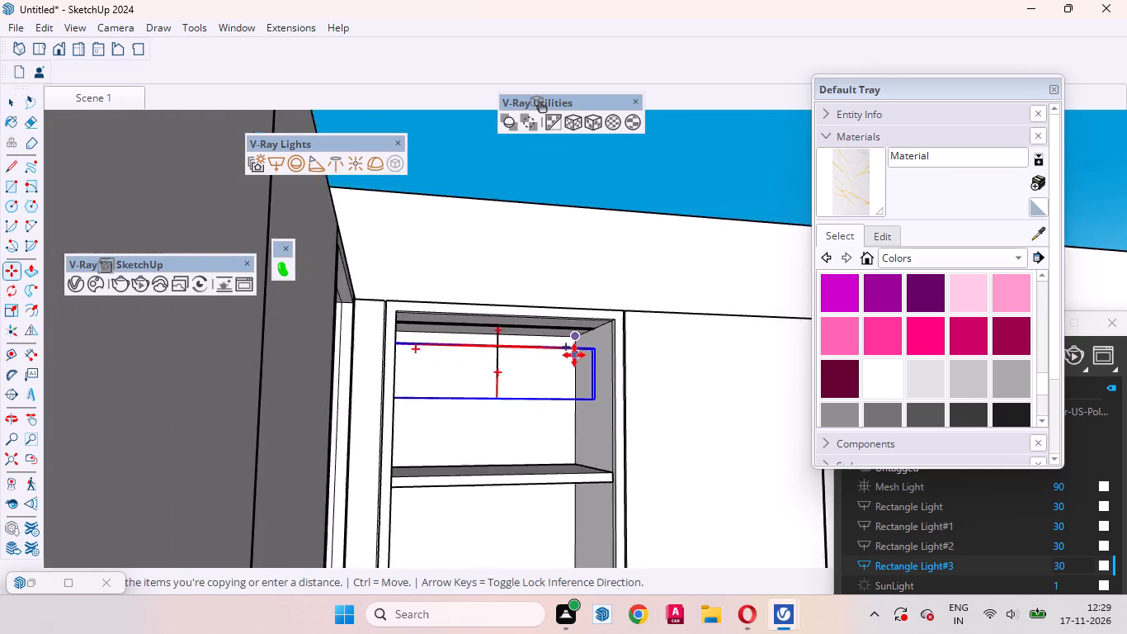
scroll(574, 355, down, 3)
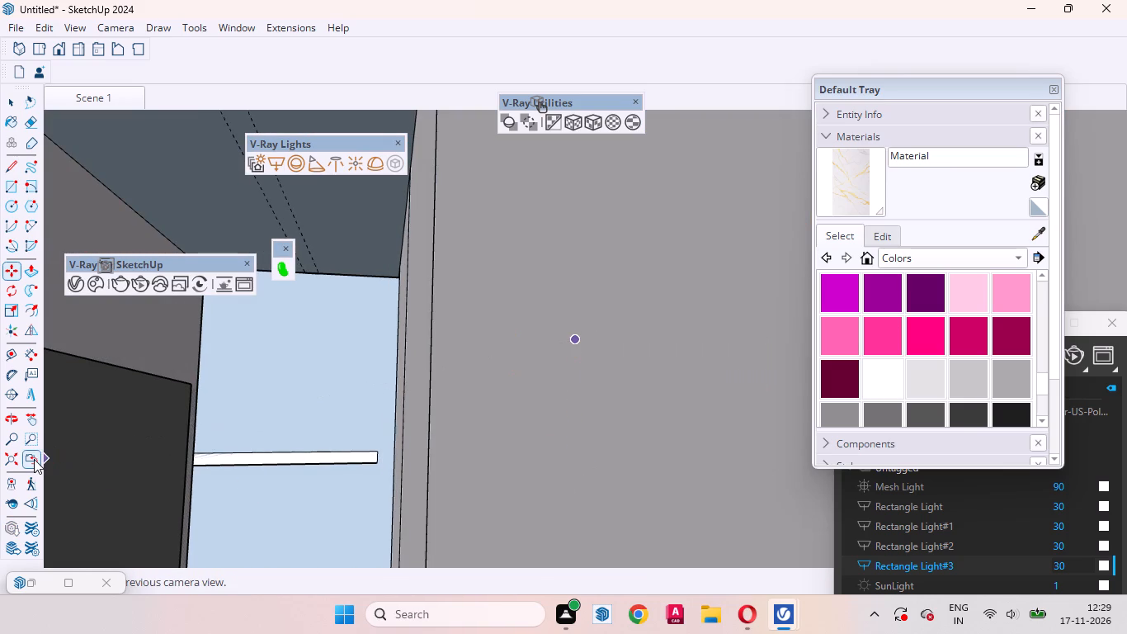
click(34, 459)
scroll(564, 377, down, 5)
scroll(522, 364, up, 1)
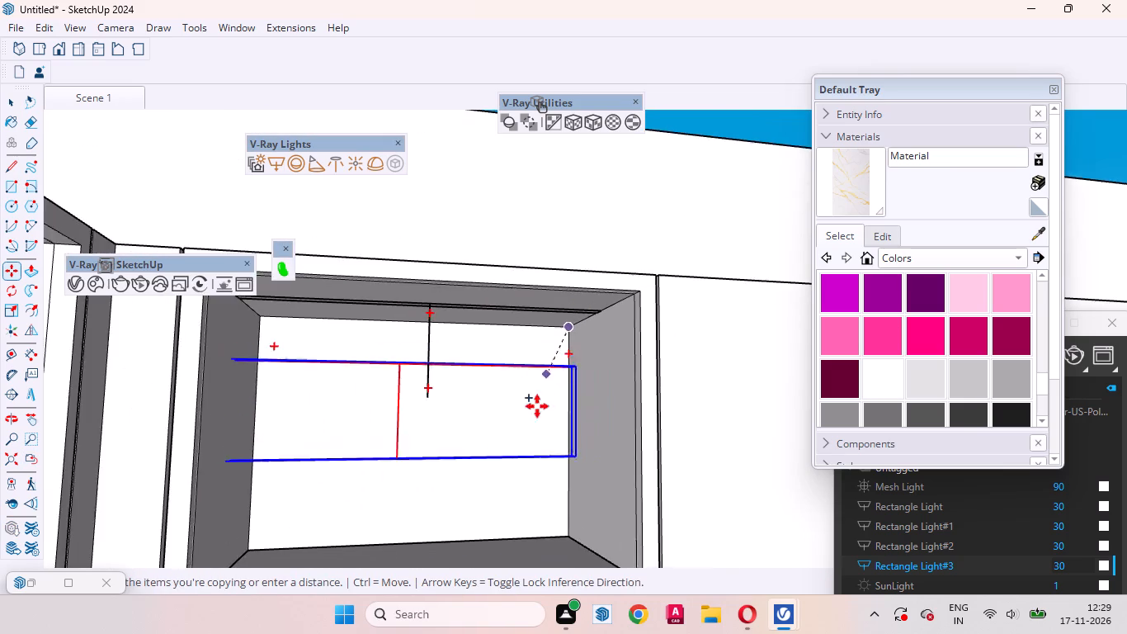
middle_drag(533, 422, 519, 497)
scroll(540, 391, down, 8)
scroll(564, 485, up, 6)
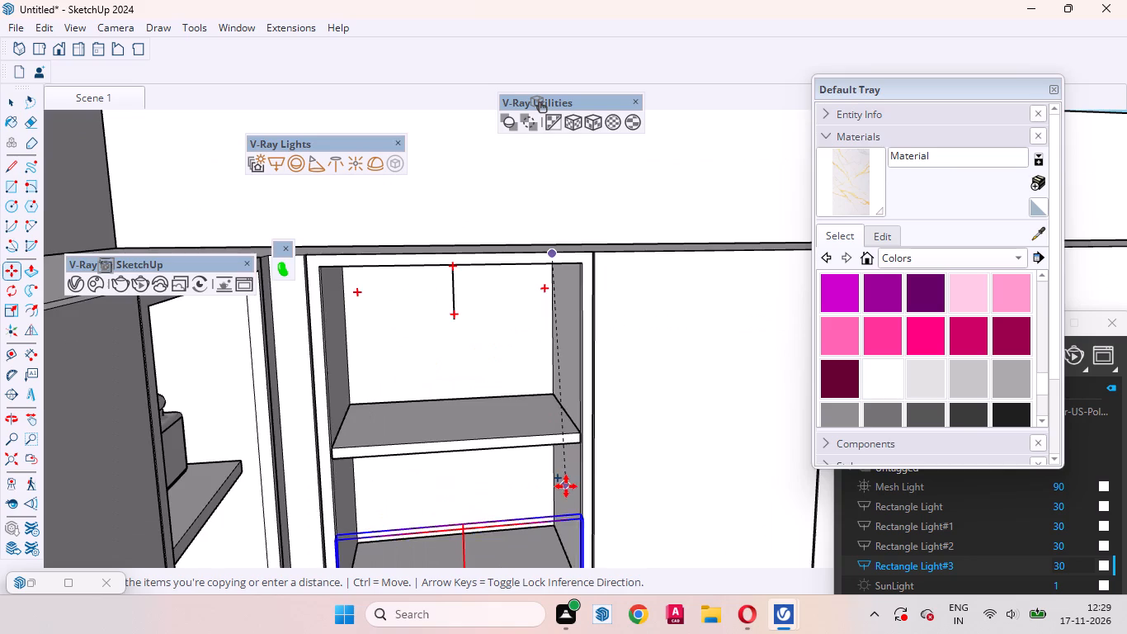
scroll(566, 486, up, 2)
middle_drag(549, 483, 540, 366)
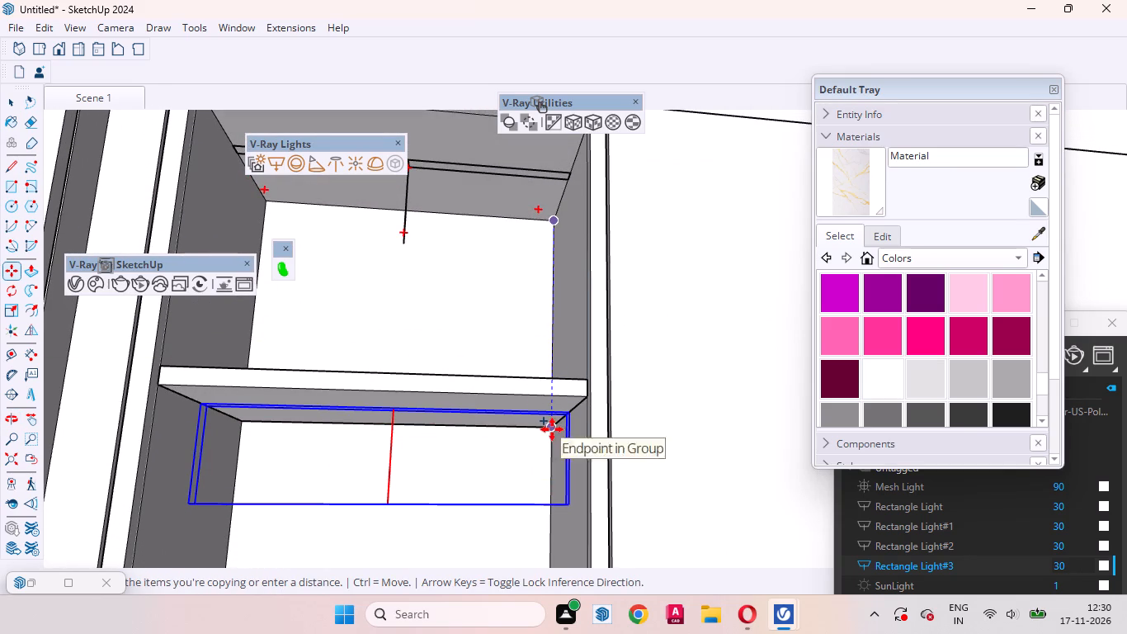
click(552, 429)
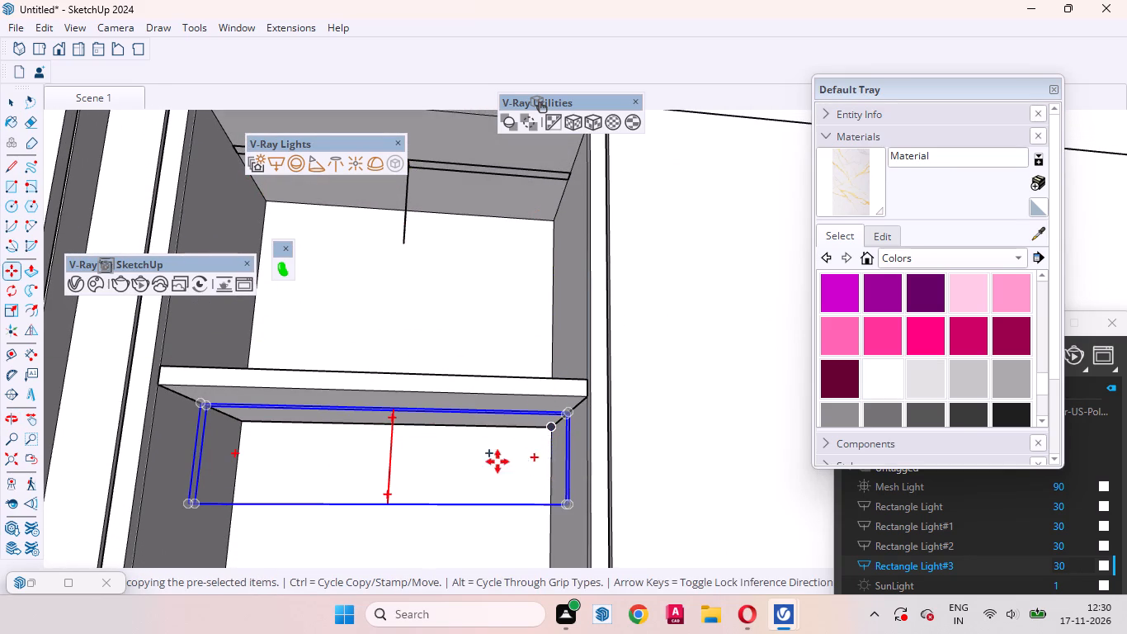
Copy the light from under the first shelf to the matching inner back corner beneath the second shelf.
click(554, 426)
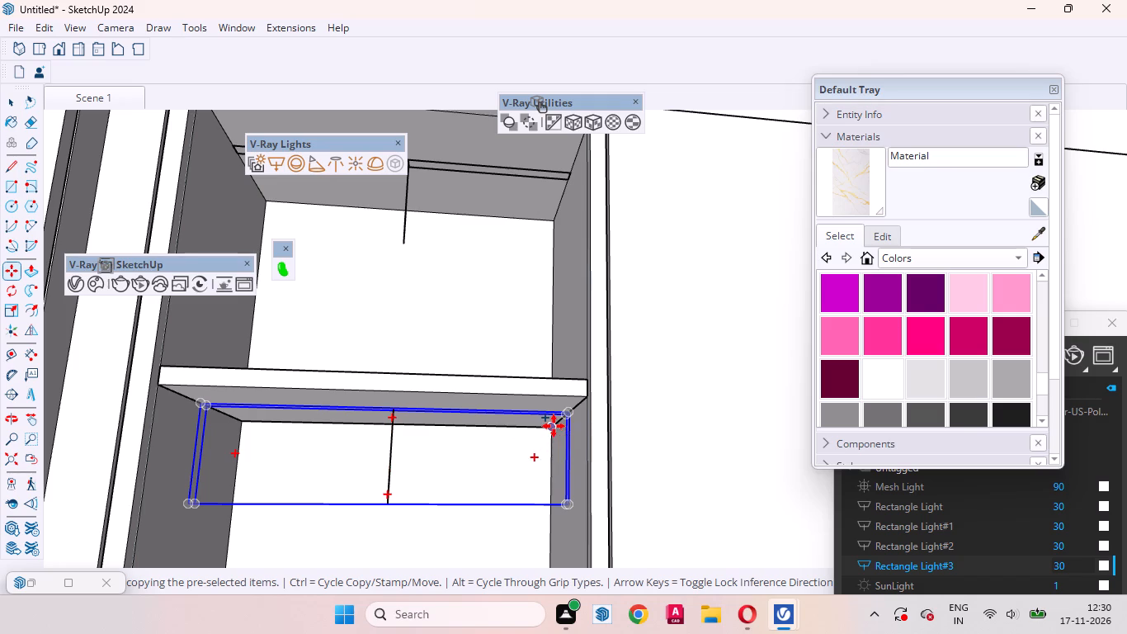
scroll(539, 428, down, 5)
middle_drag(542, 419, 542, 533)
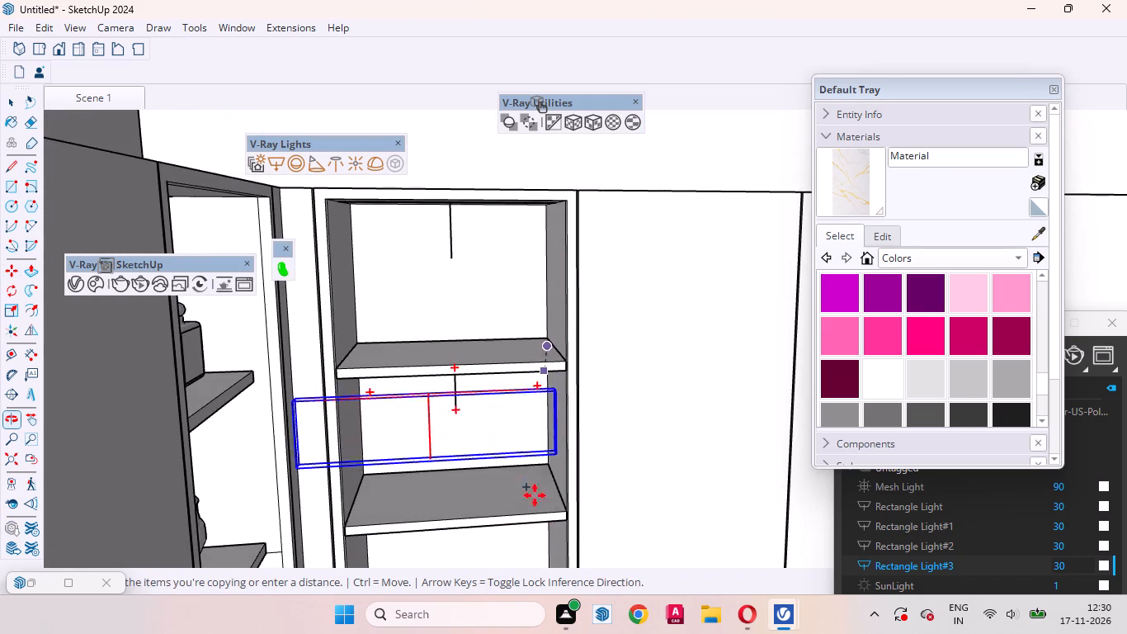
scroll(507, 413, down, 8)
scroll(527, 481, up, 8)
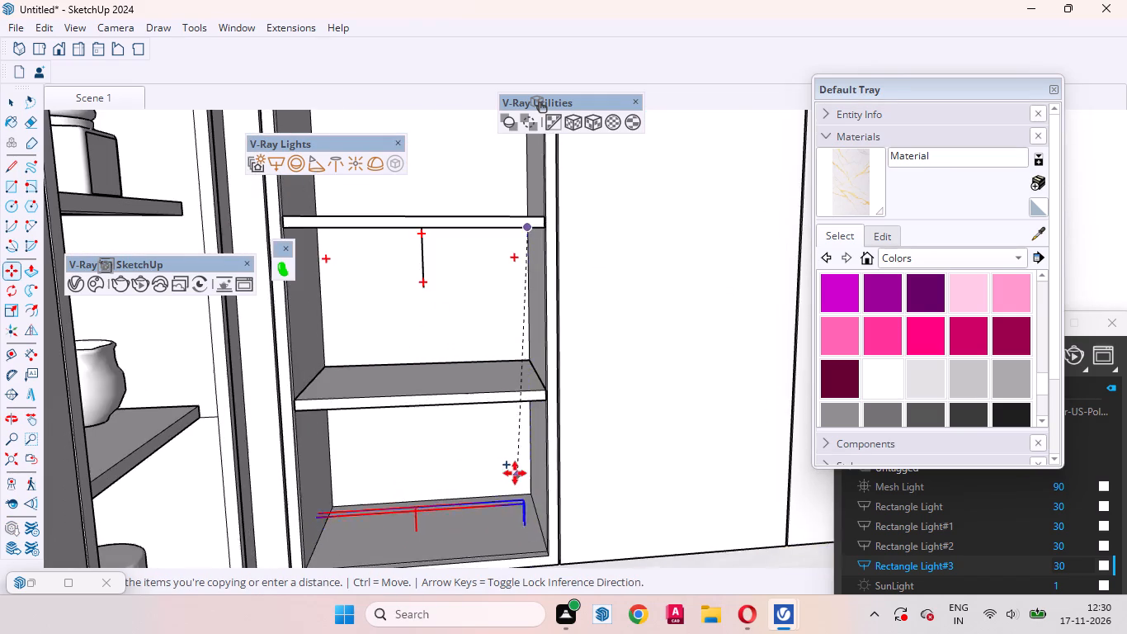
middle_drag(515, 473, 521, 345)
scroll(522, 467, up, 4)
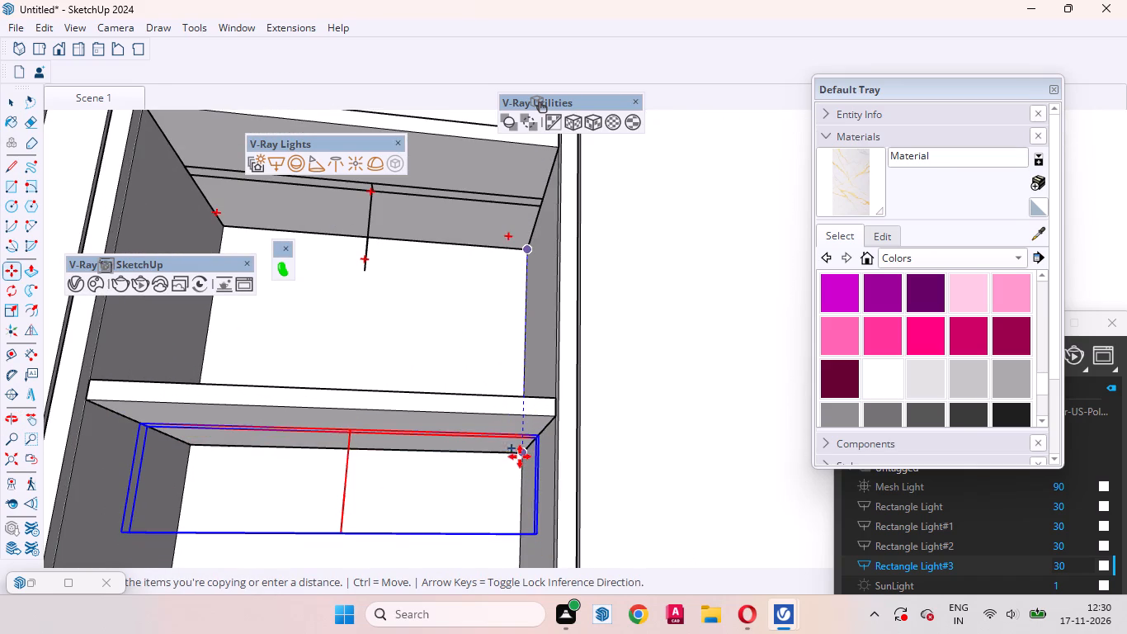
click(520, 454)
key(space)
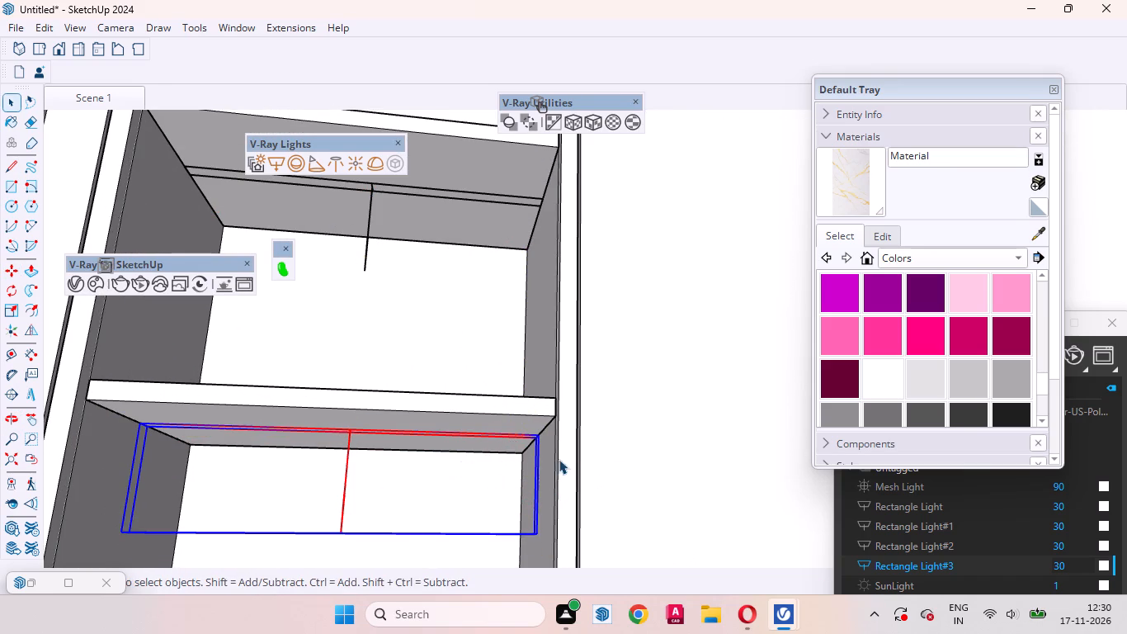
Examine the placement of the copied rectangle lights under the open cabinet's shelves.
middle_drag(556, 466, 394, 576)
scroll(643, 480, down, 7)
scroll(549, 466, down, 1)
scroll(549, 467, up, 1)
scroll(549, 467, down, 2)
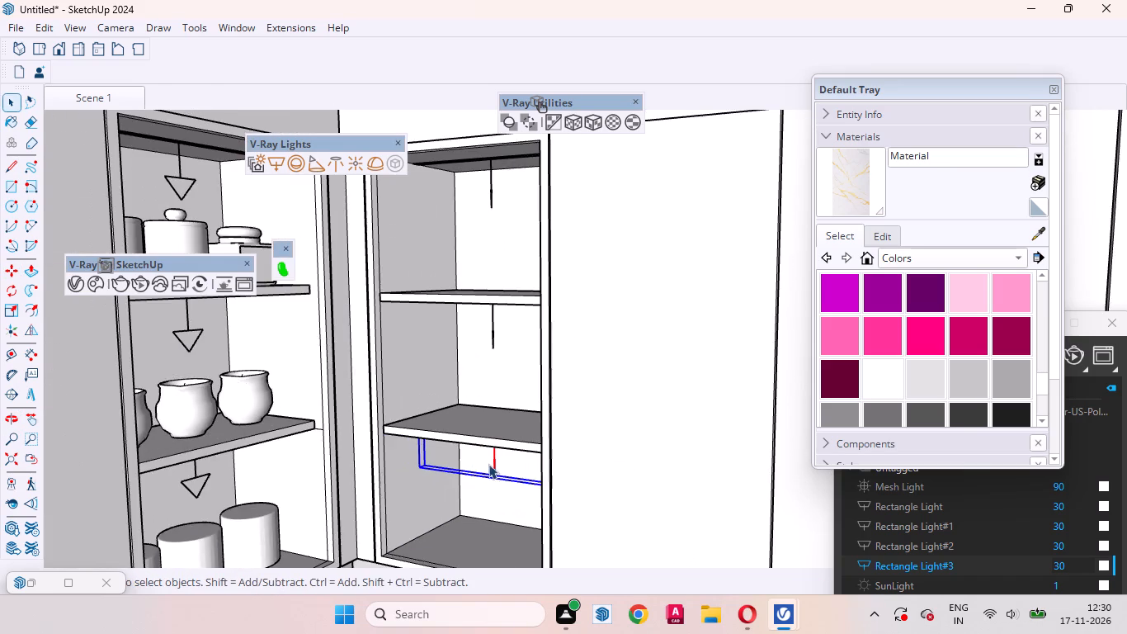
scroll(488, 464, down, 8)
click(27, 461)
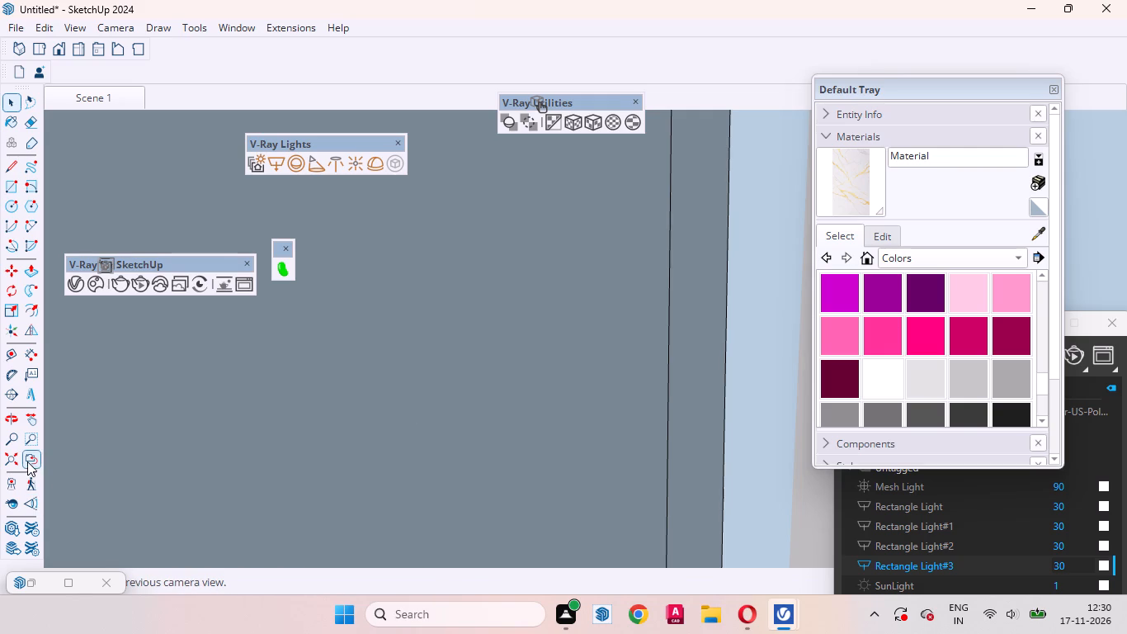
scroll(384, 421, up, 4)
middle_drag(406, 436, 413, 282)
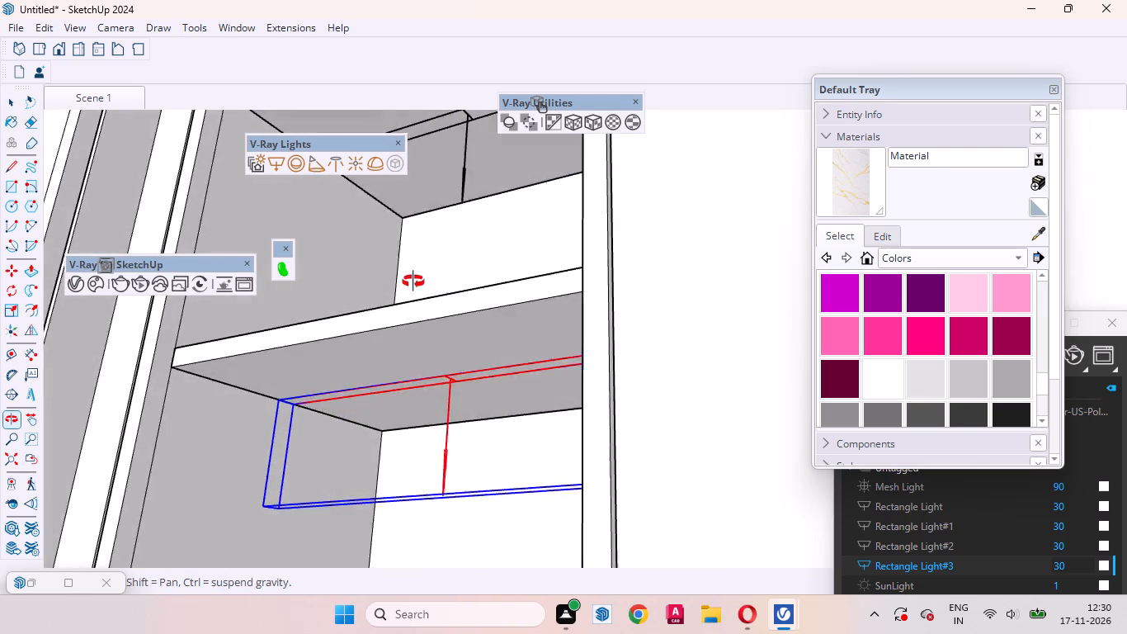
middle_drag(413, 282, 470, 423)
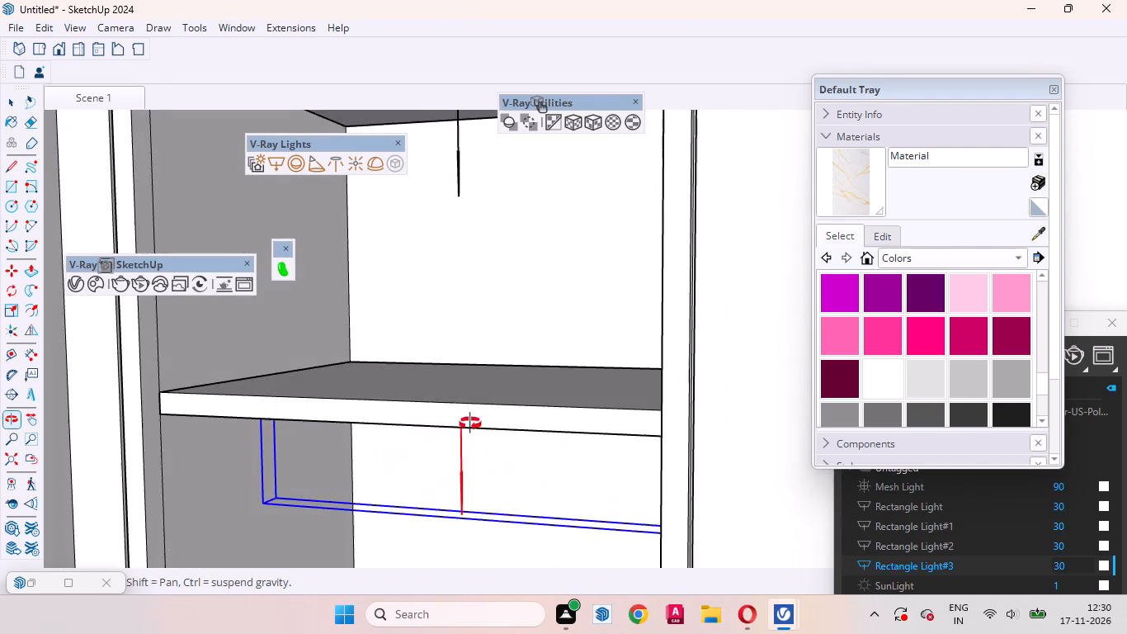
middle_drag(470, 423, 480, 441)
scroll(553, 472, down, 8)
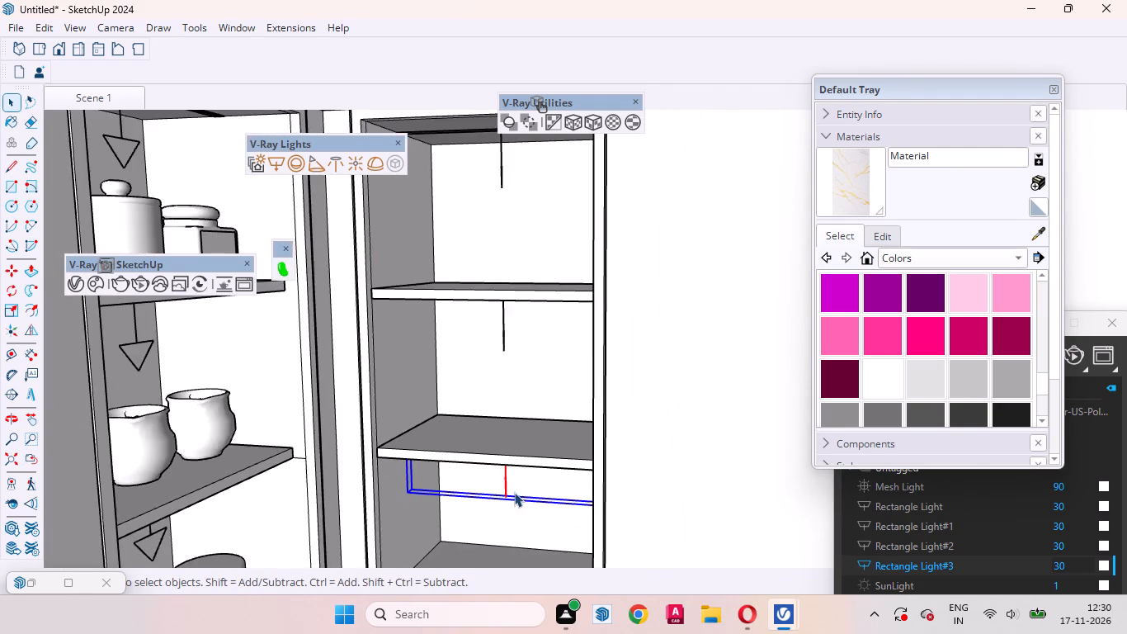
scroll(514, 492, down, 11)
click(493, 286)
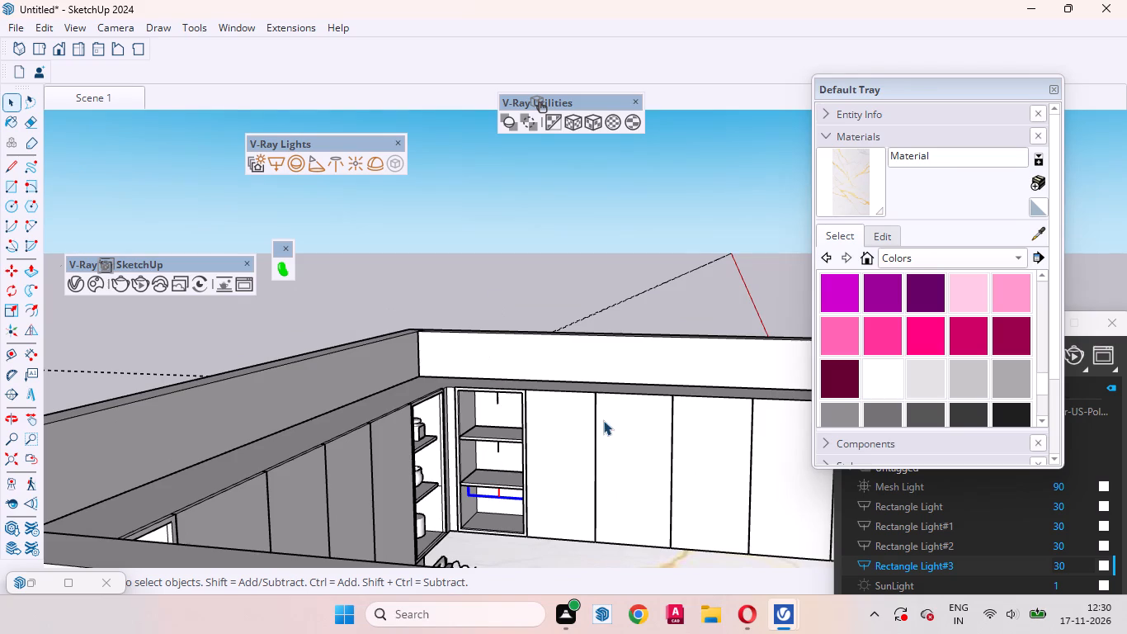
Add a guide about midway across the underside of the empty corner cabinet's top panel, parallel to its back edge, and another 20 mm away.
middle_drag(599, 424, 1, 490)
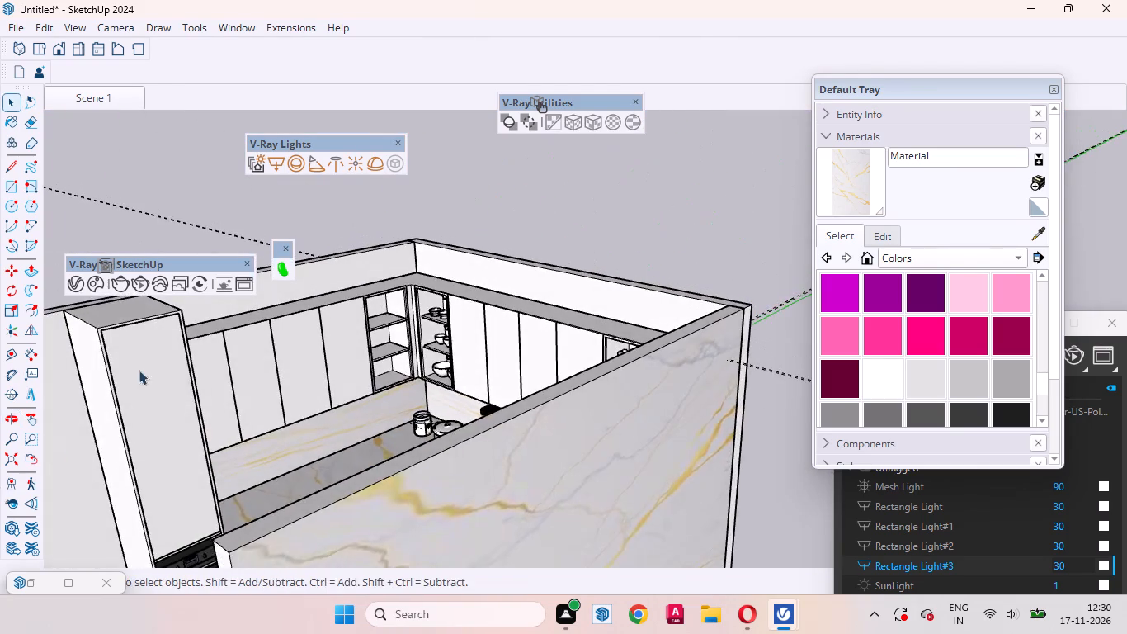
scroll(352, 298, up, 16)
scroll(372, 352, down, 2)
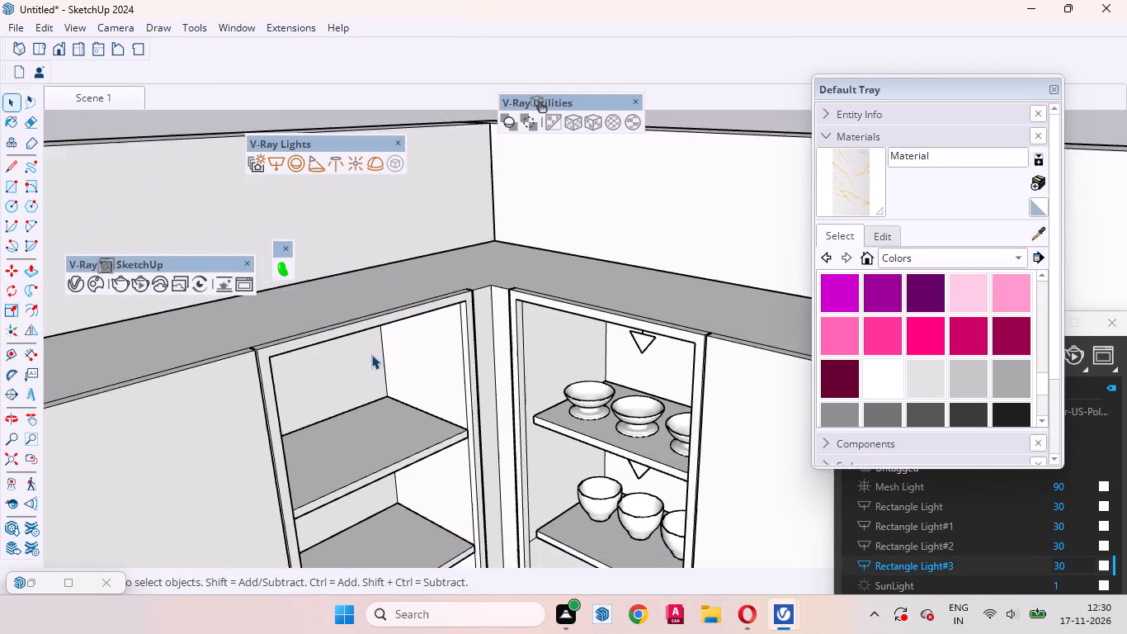
scroll(371, 354, down, 1)
middle_drag(356, 368, 389, 196)
scroll(307, 289, up, 7)
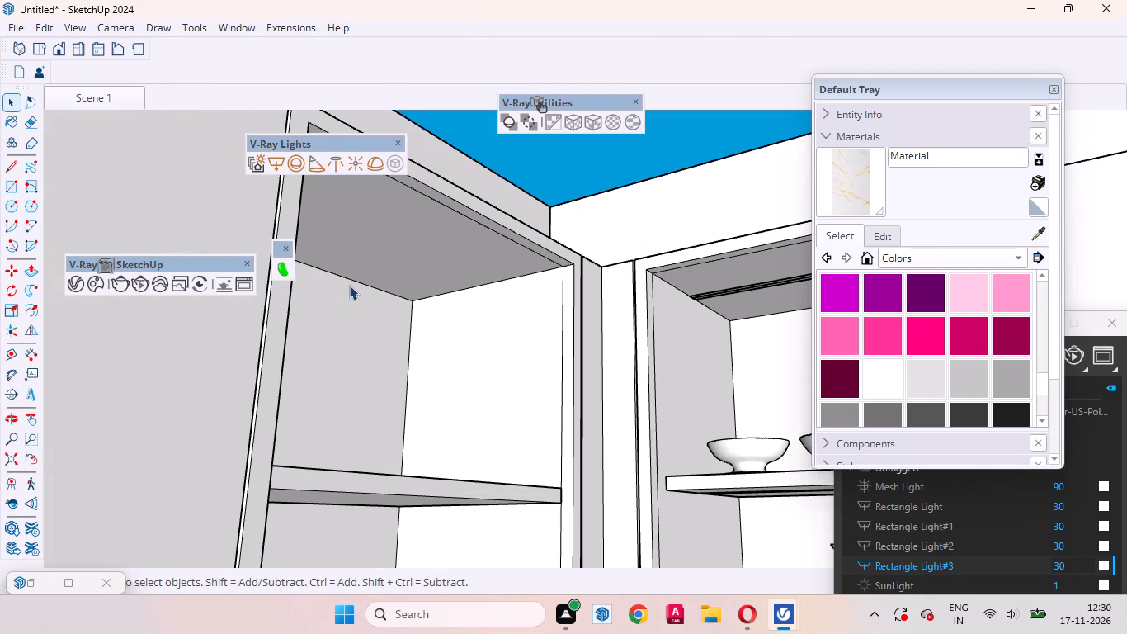
key(t)
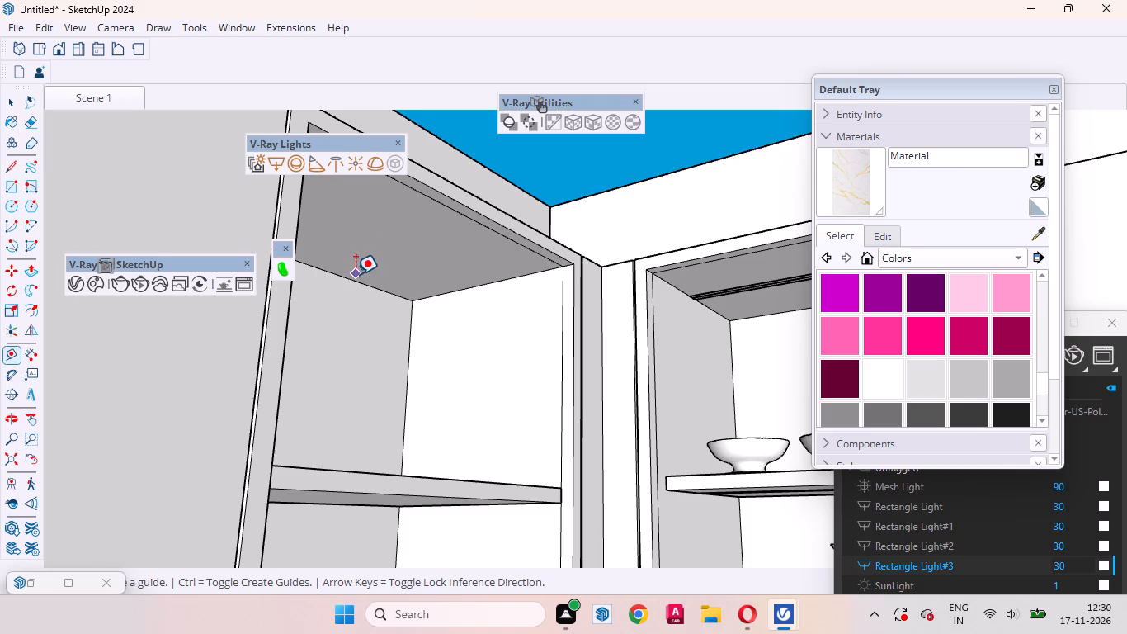
click(350, 277)
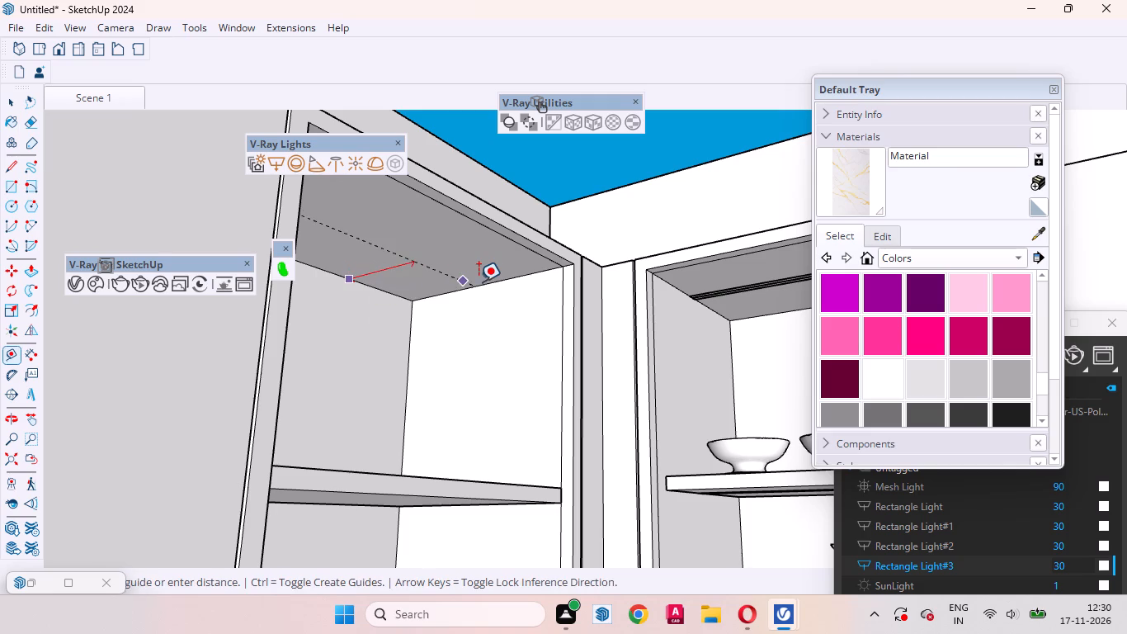
click(488, 282)
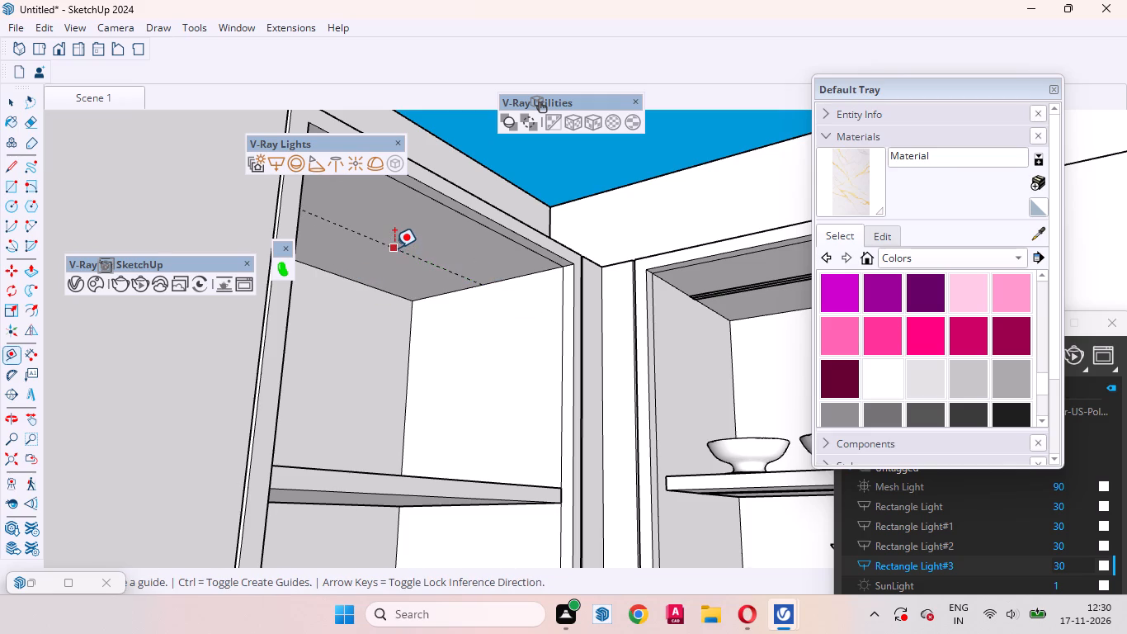
click(394, 248)
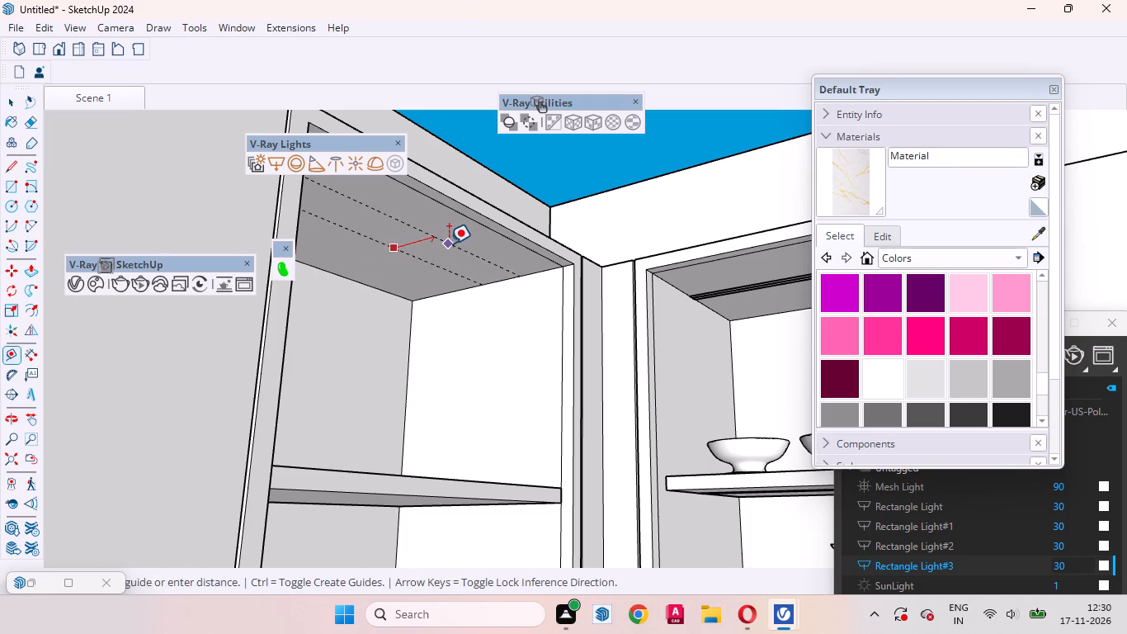
text(20mm)
key(Return)
key(space)
Draw a V-Ray rectangle light between the two guides, spanning the full width of the empty corner cabinet's top panel underside.
middle_drag(473, 326, 225, 359)
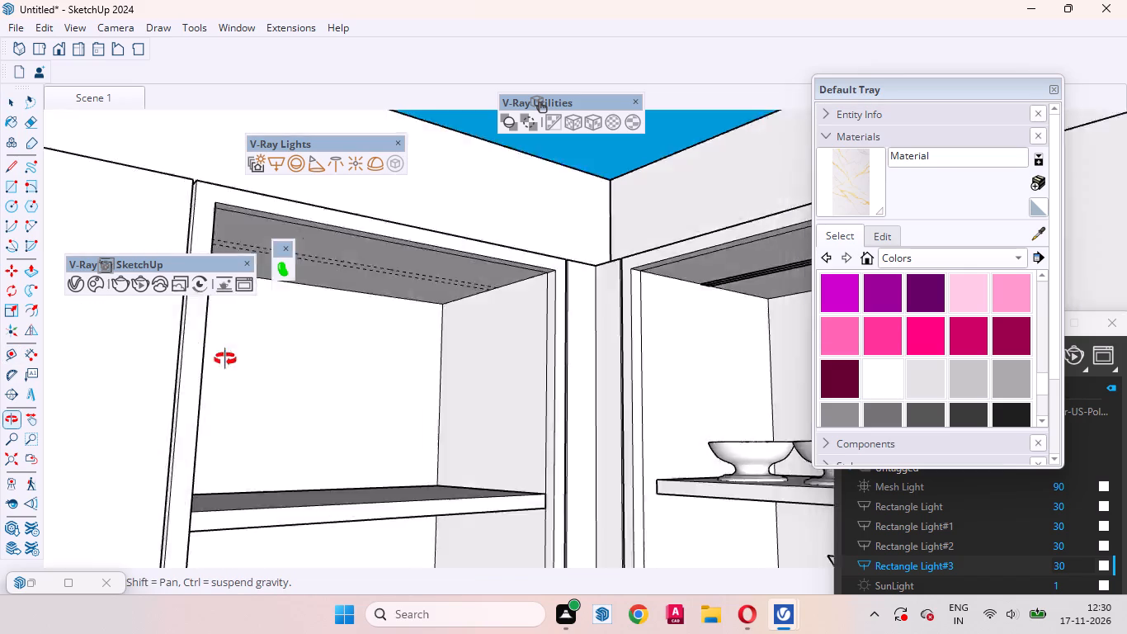
middle_drag(225, 359, 266, 310)
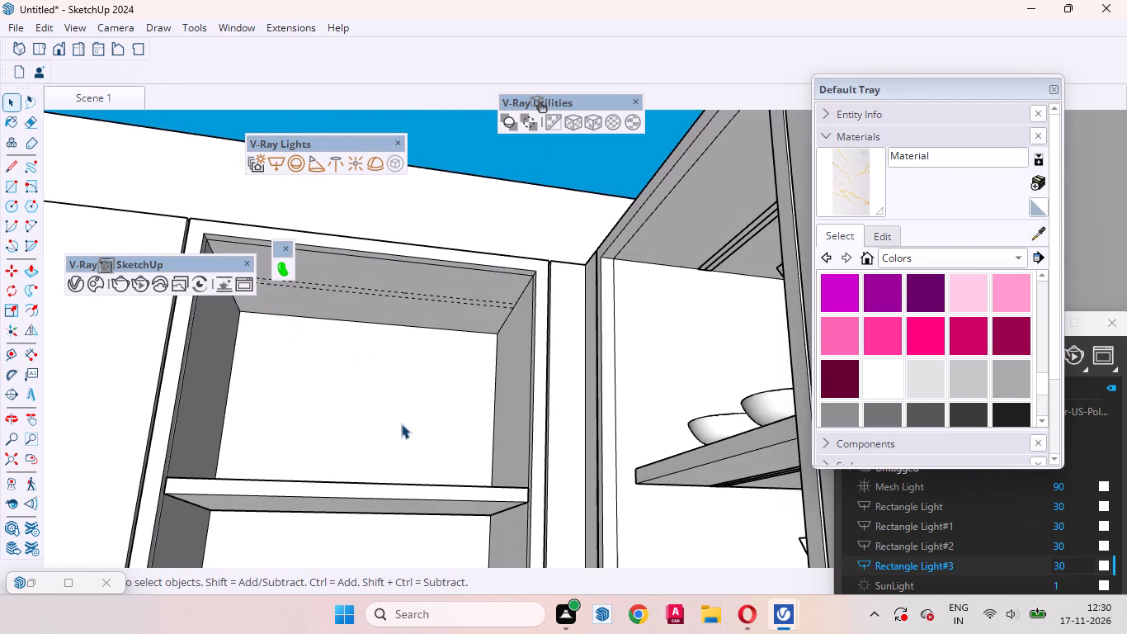
scroll(406, 430, down, 1)
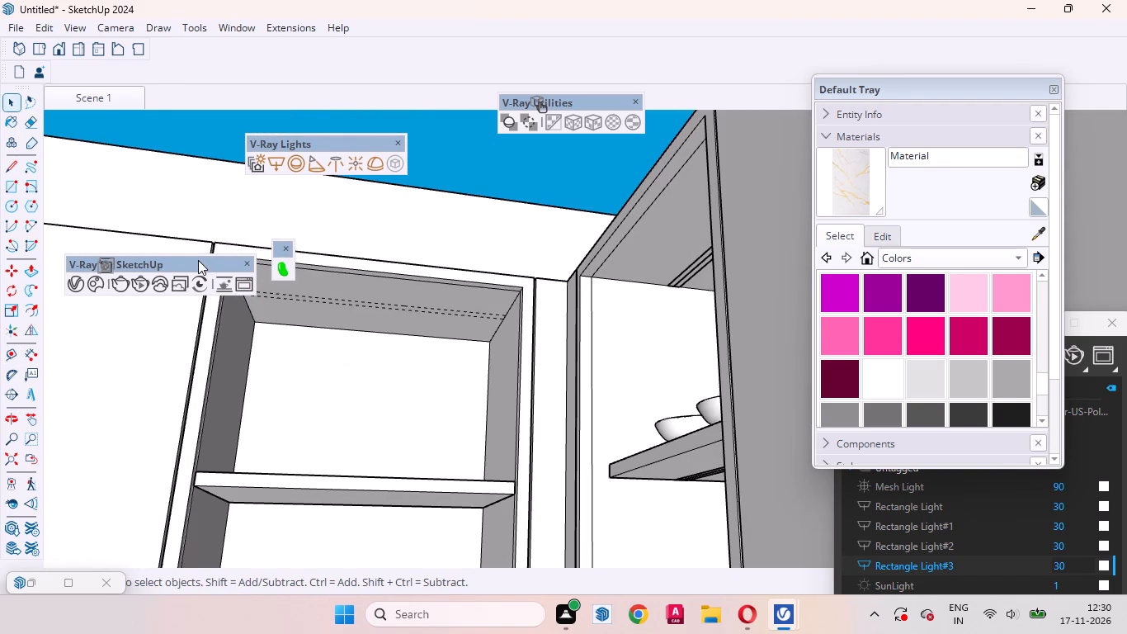
drag(198, 260, 192, 178)
click(276, 169)
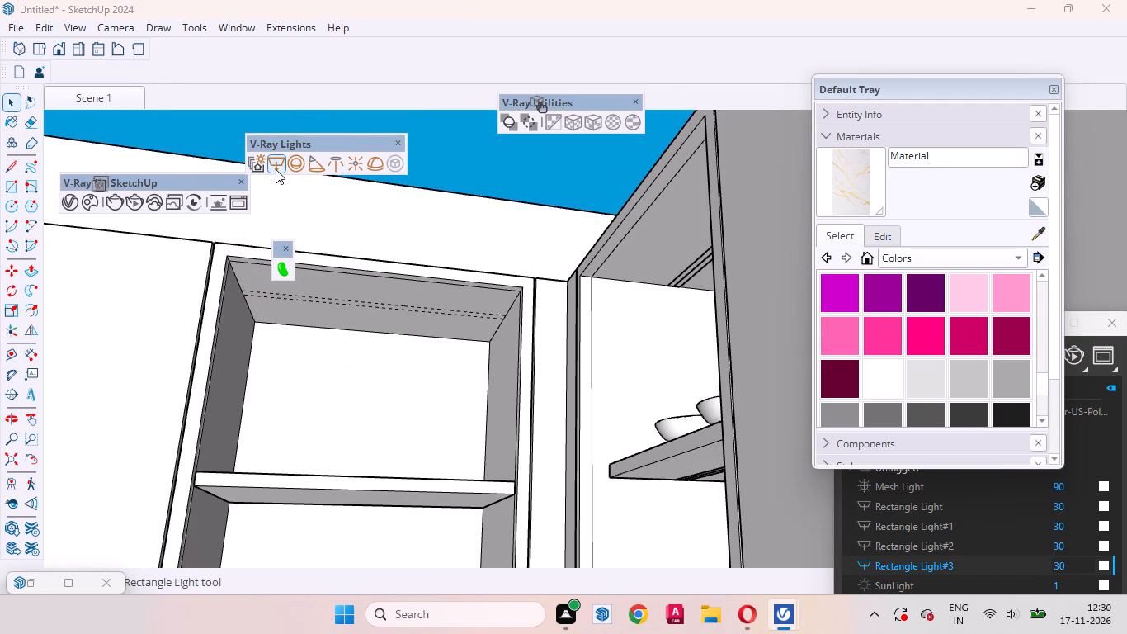
scroll(260, 300, up, 11)
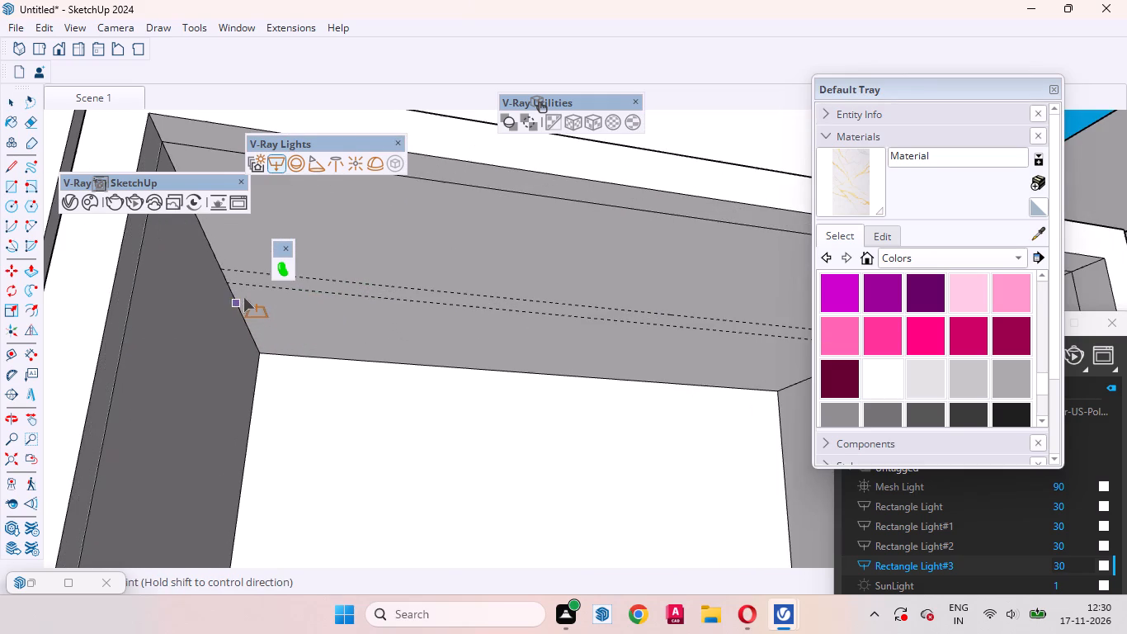
click(229, 285)
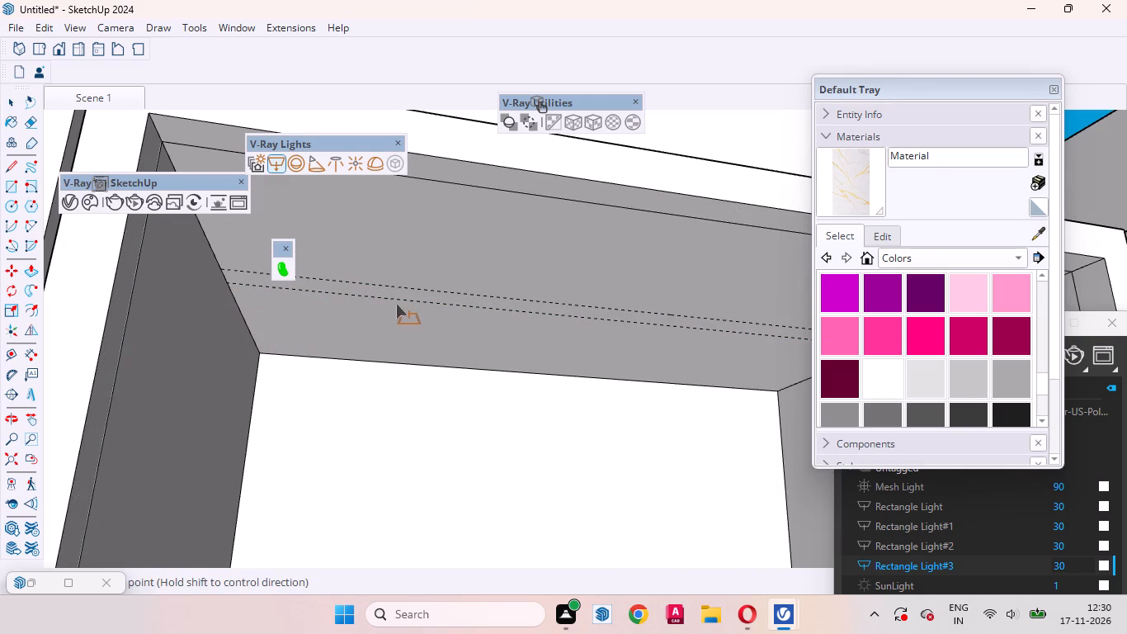
scroll(563, 340, down, 6)
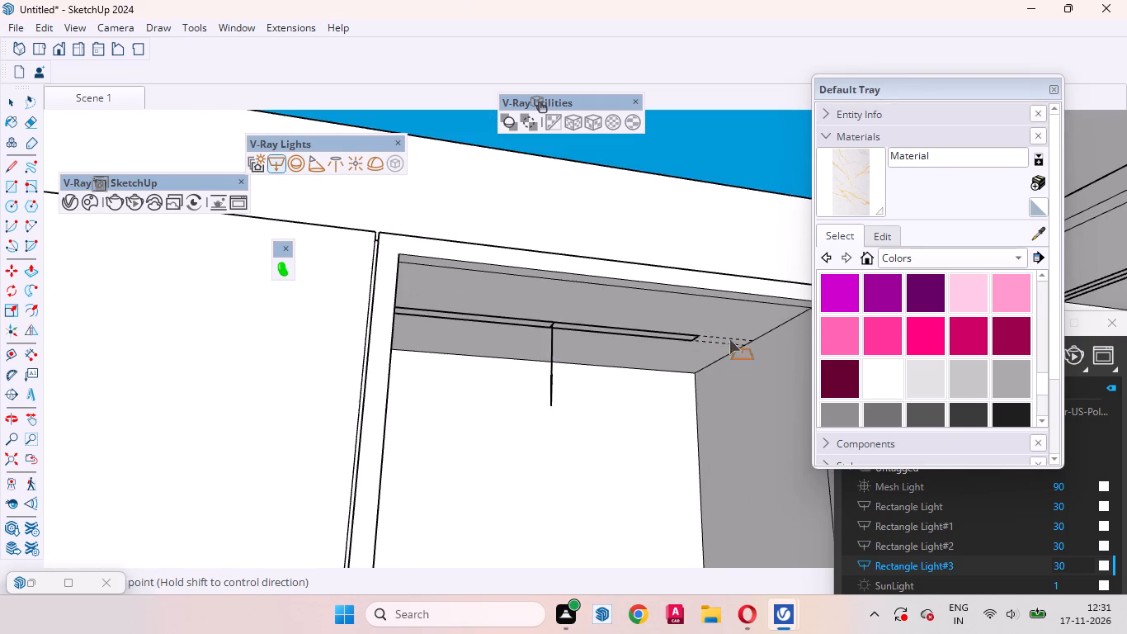
scroll(769, 344, up, 6)
click(740, 335)
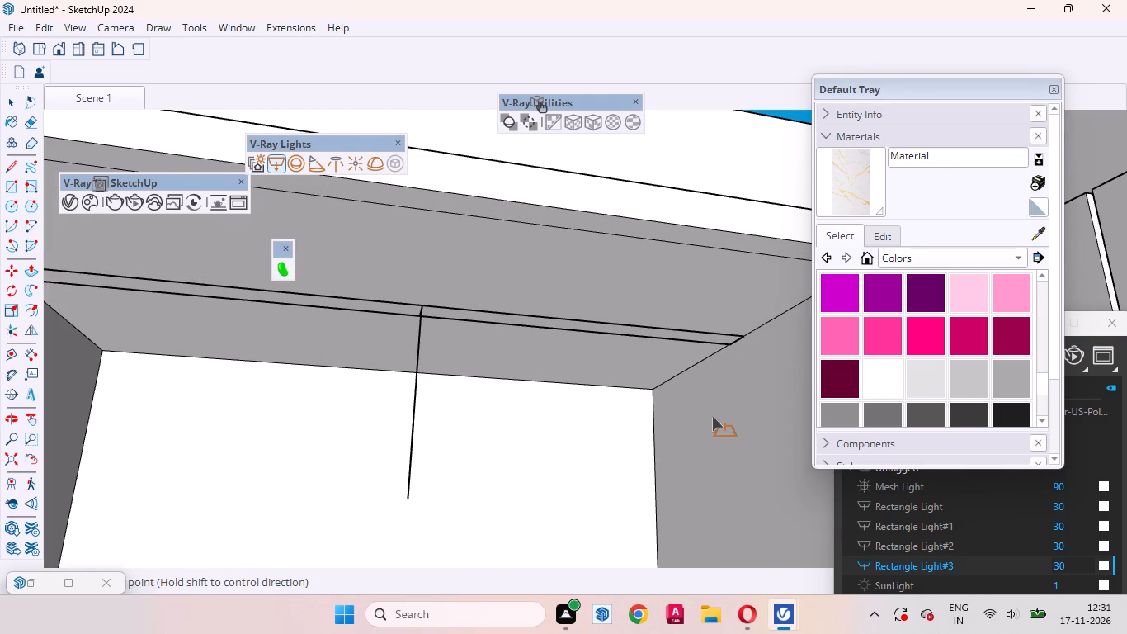
key(space)
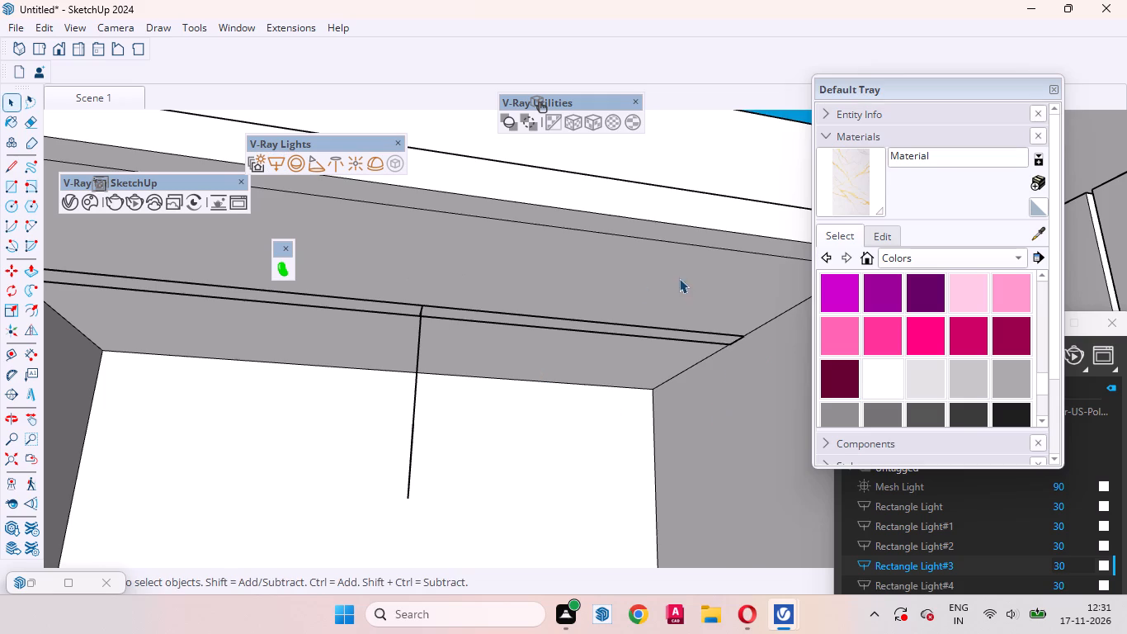
Copy the new rectangle light from the empty corner cabinet's top panel down to the first shelf's underside, aligned to the inner back corner.
scroll(679, 280, down, 8)
middle_drag(643, 290, 668, 442)
scroll(648, 286, down, 6)
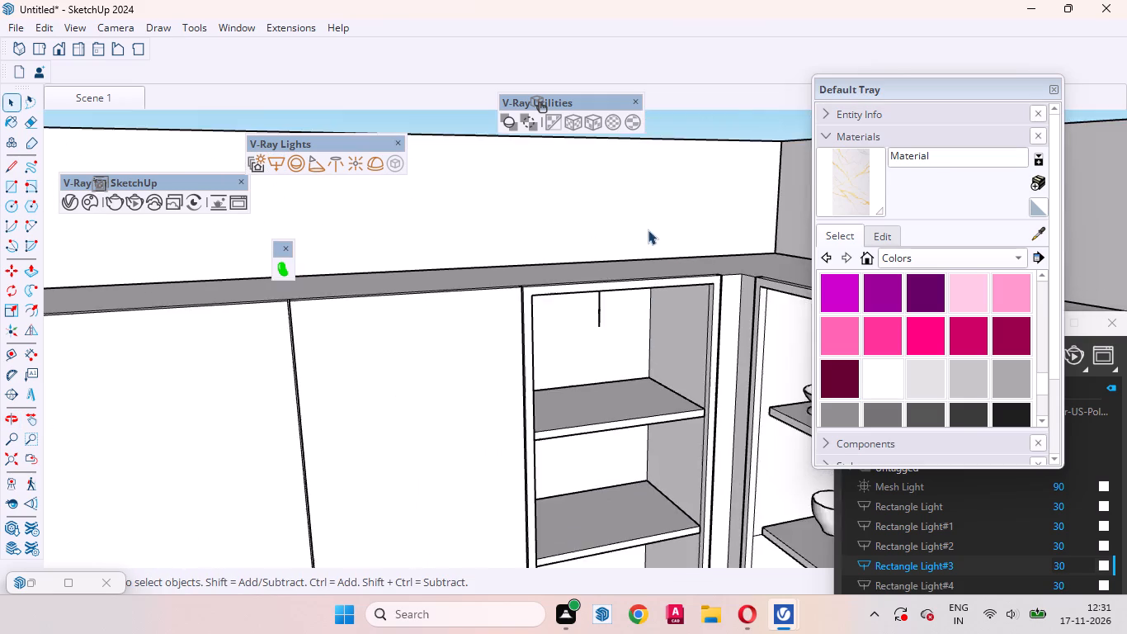
scroll(625, 333, up, 4)
middle_drag(621, 335, 573, 239)
scroll(567, 271, up, 7)
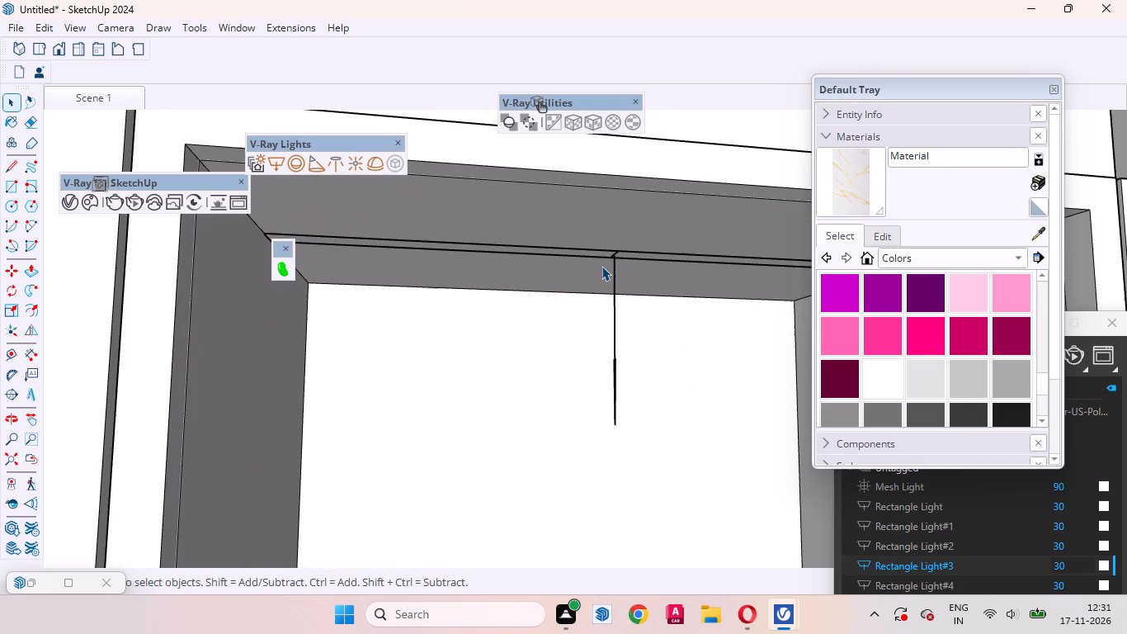
click(615, 266)
scroll(505, 363, down, 3)
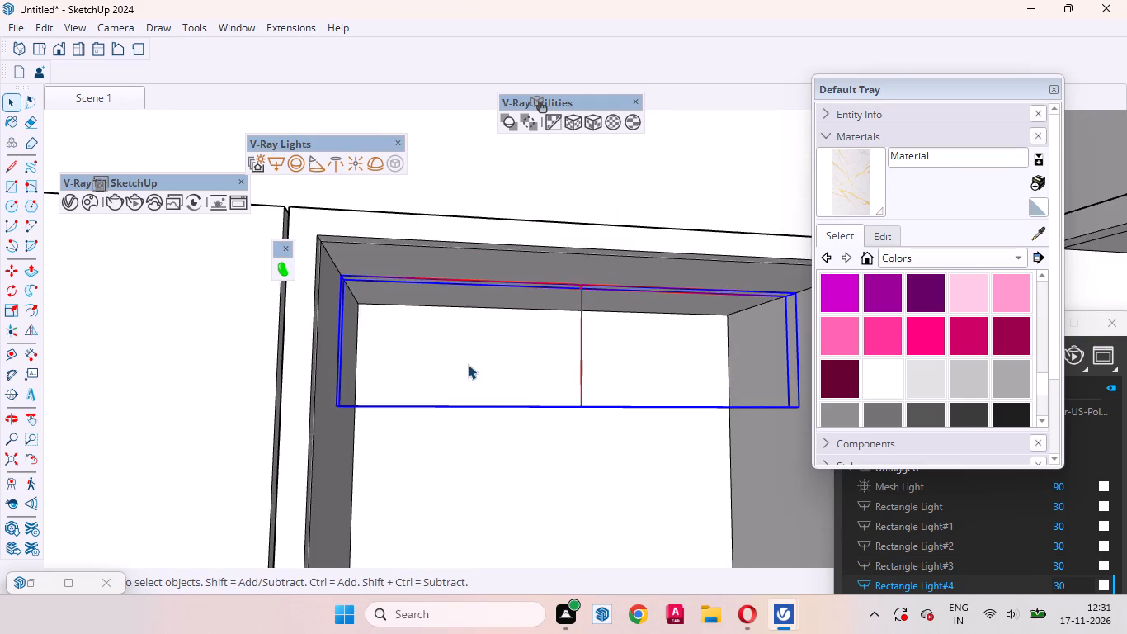
scroll(468, 364, down, 2)
key(m)
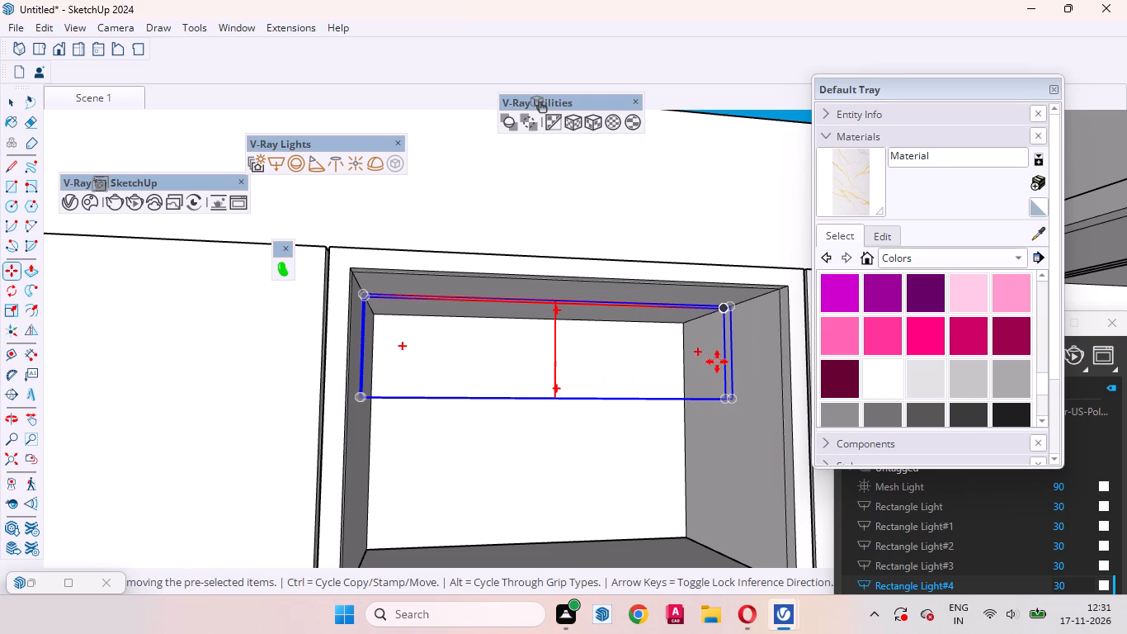
click(686, 325)
scroll(687, 375, down, 8)
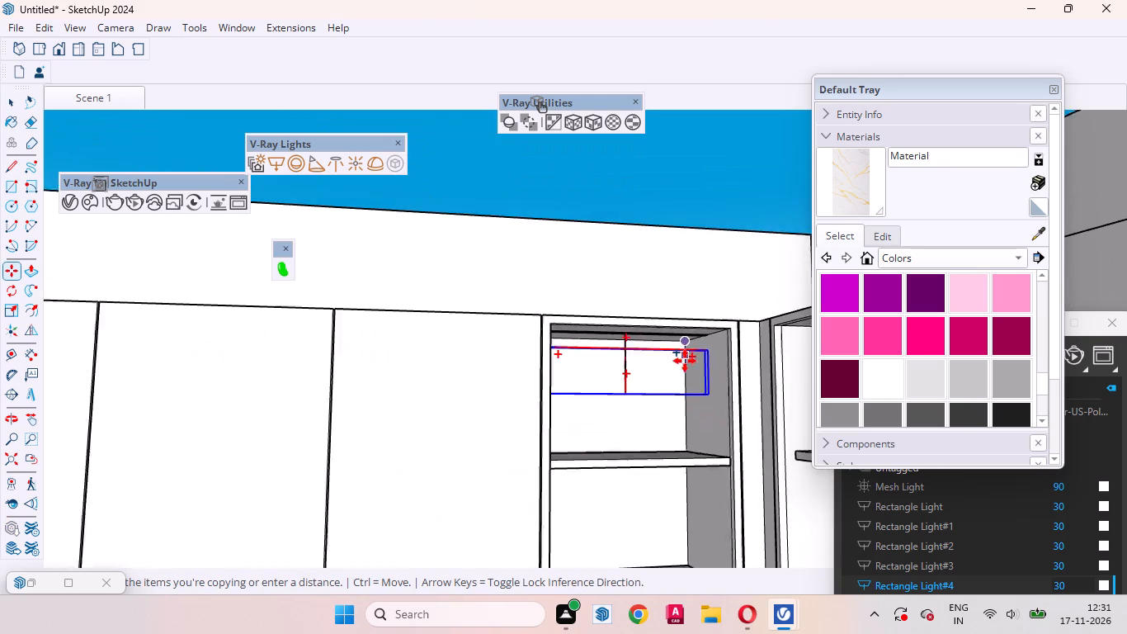
scroll(685, 361, down, 1)
scroll(689, 475, up, 13)
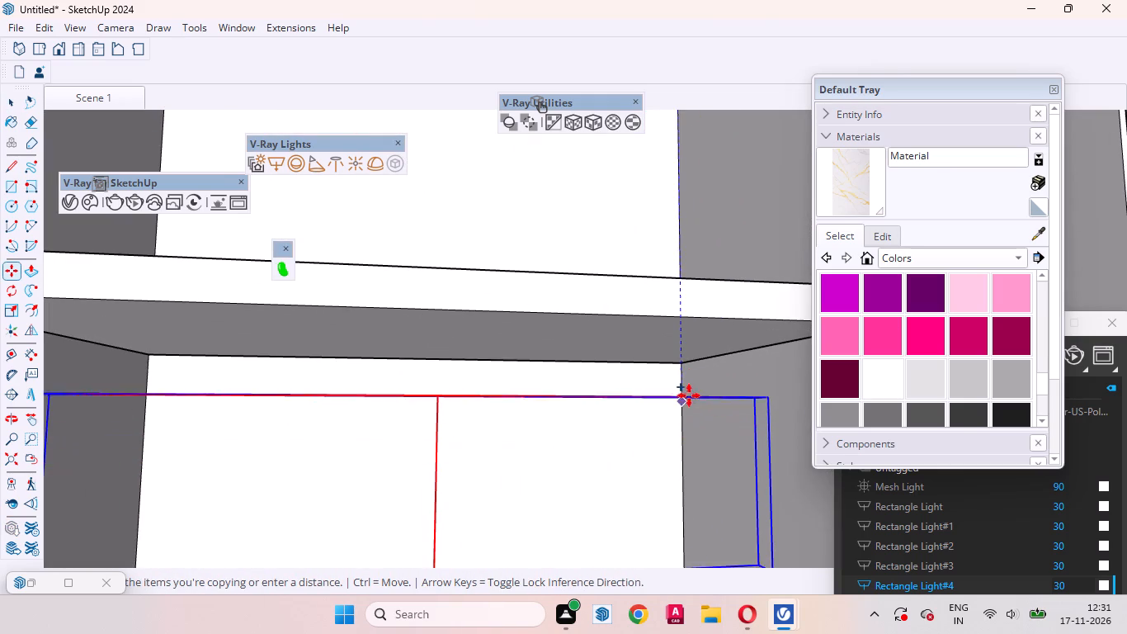
click(684, 362)
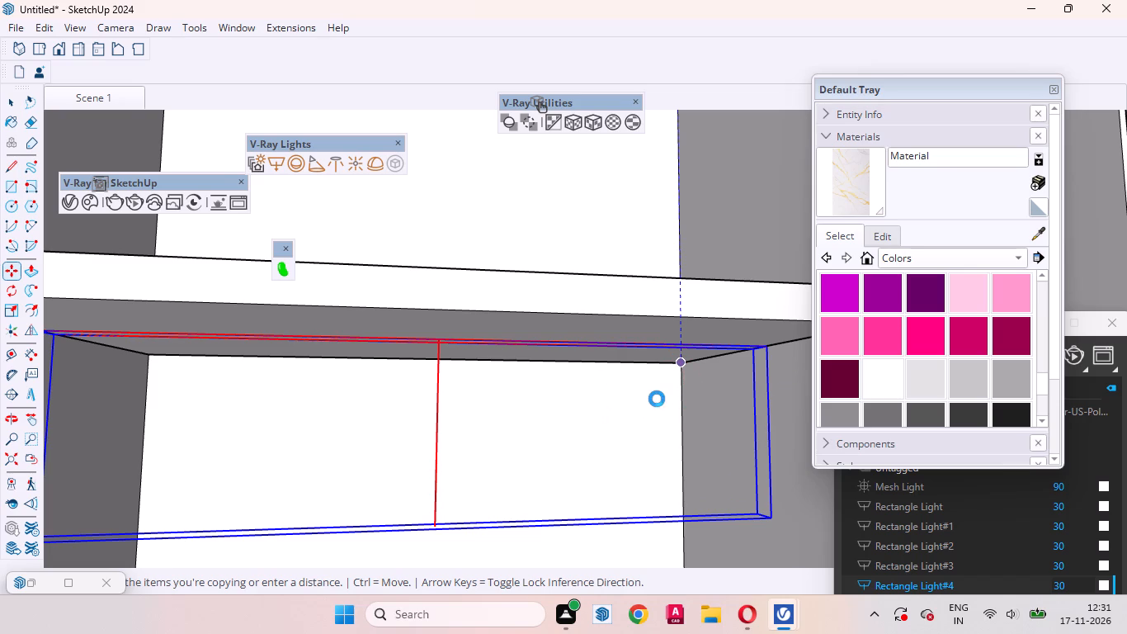
click(546, 420)
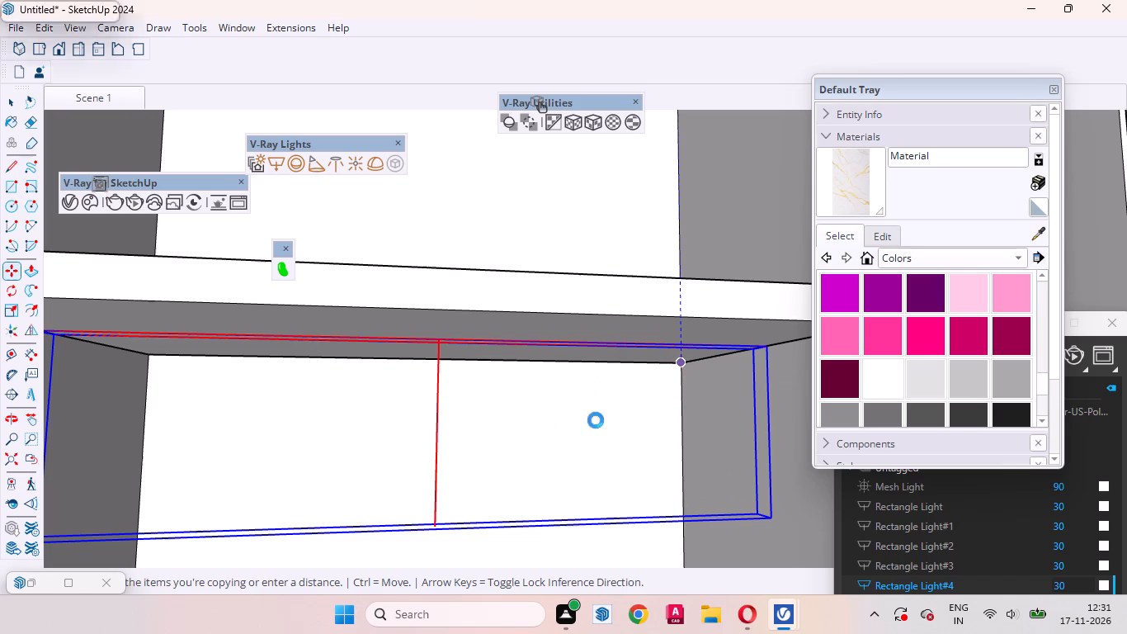
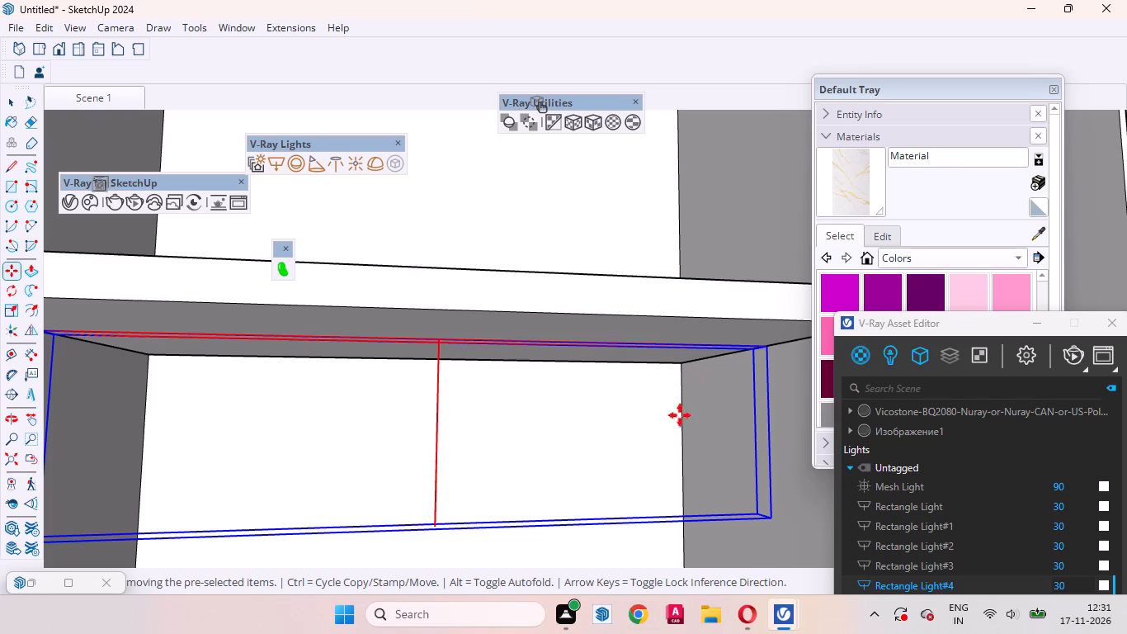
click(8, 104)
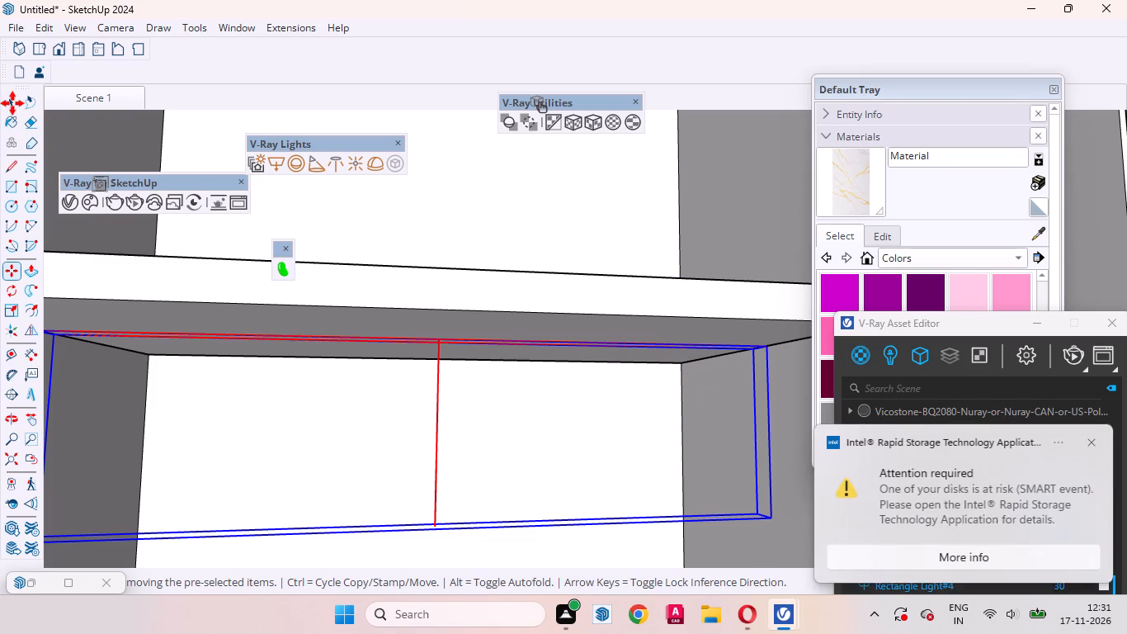
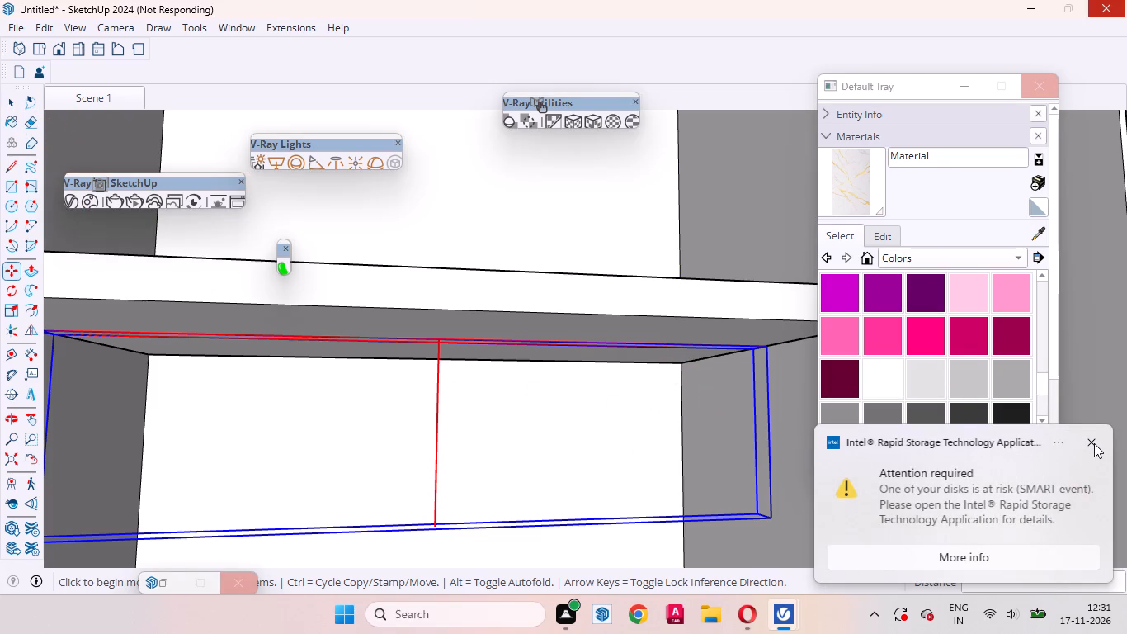
Dismiss the Intel Rapid Storage Technology notification covering the lower part of the materials tray.
click(1092, 443)
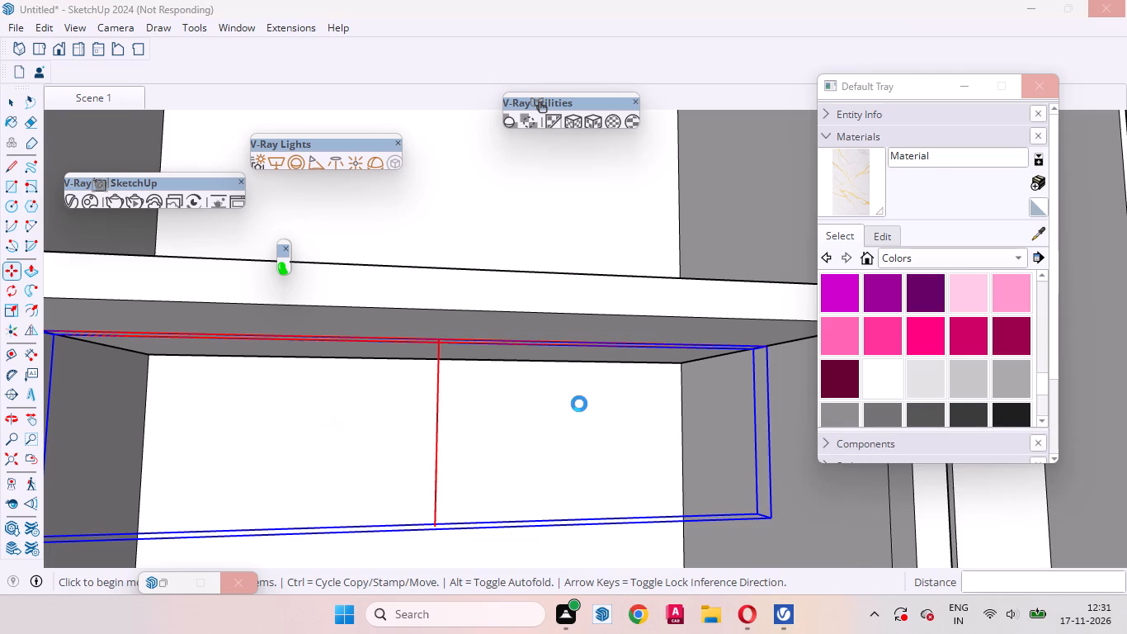
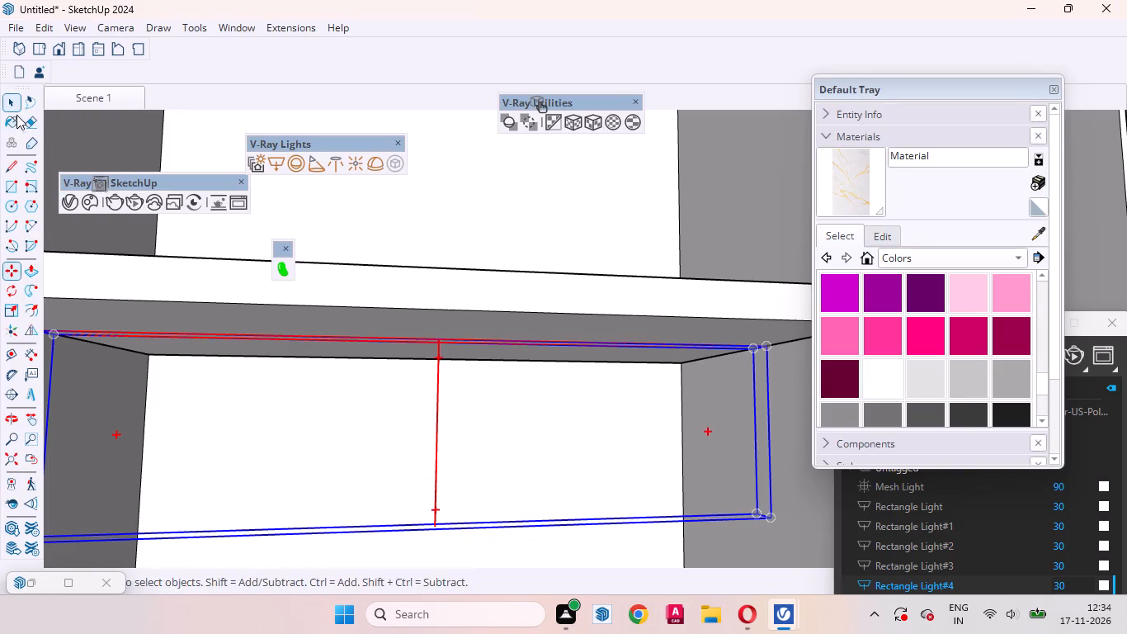
Copy the selected rectangle light from beneath the upper shelf to beneath the next shelf down in the empty open corner cabinet.
click(9, 101)
scroll(444, 340, down, 7)
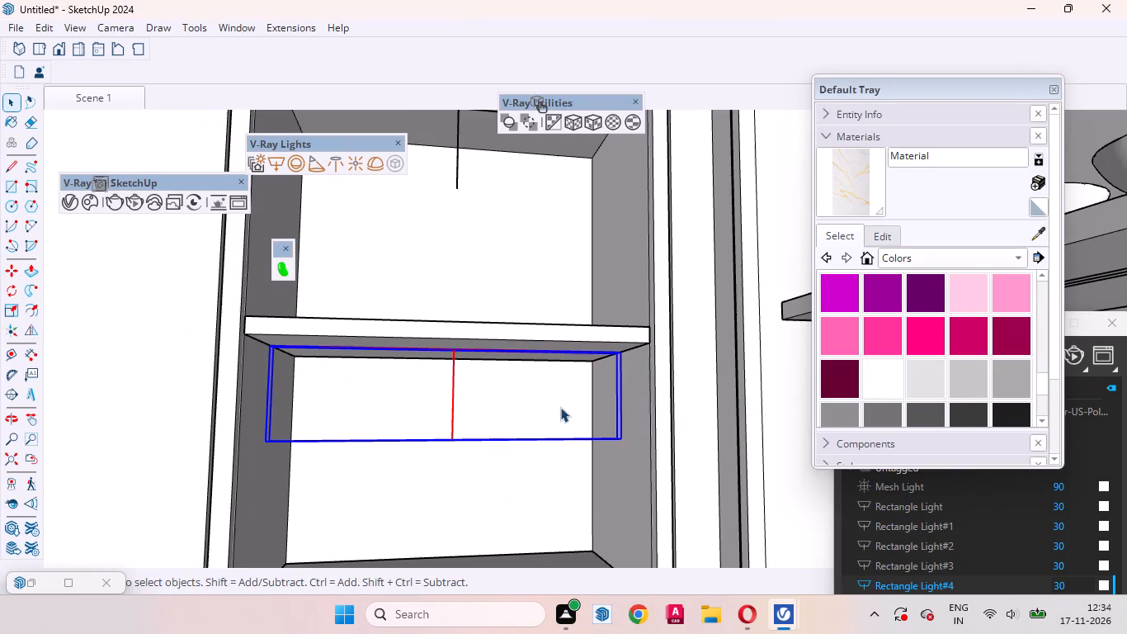
middle_drag(571, 427, 626, 368)
key(m)
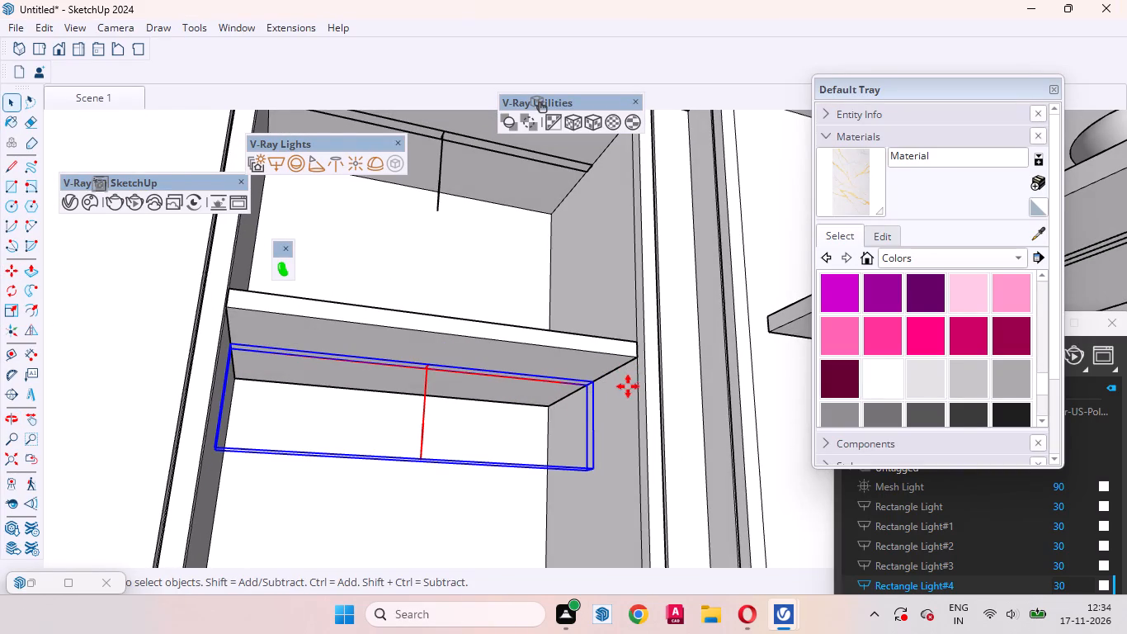
scroll(575, 414, up, 3)
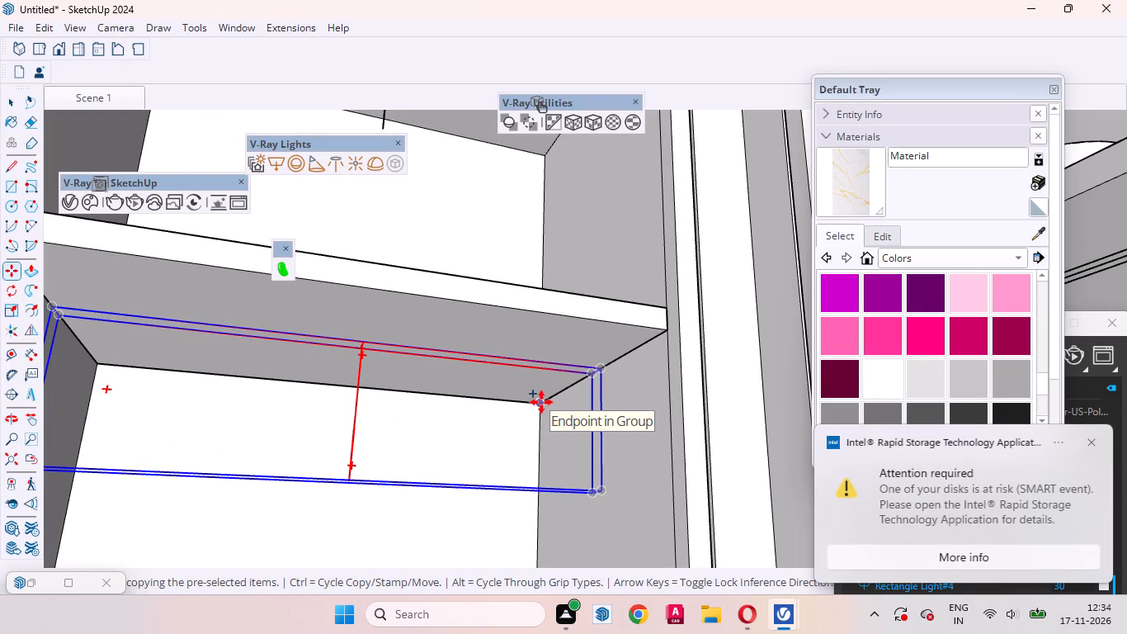
click(541, 402)
scroll(533, 402, down, 7)
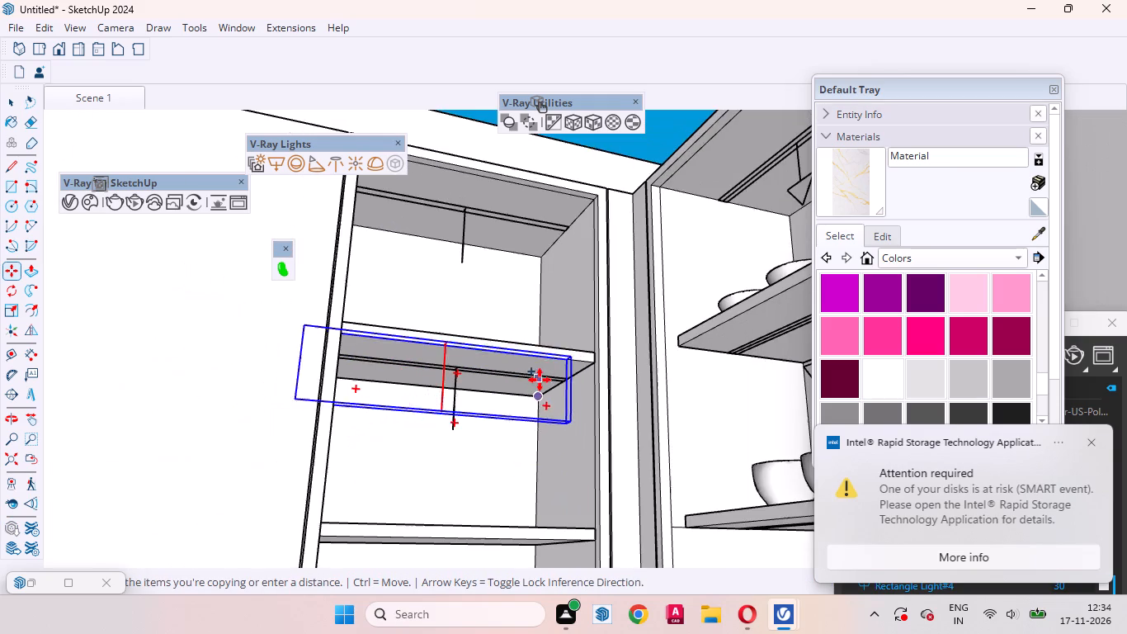
middle_drag(546, 387, 545, 472)
scroll(540, 338, down, 3)
scroll(530, 520, up, 4)
middle_drag(530, 504, 529, 473)
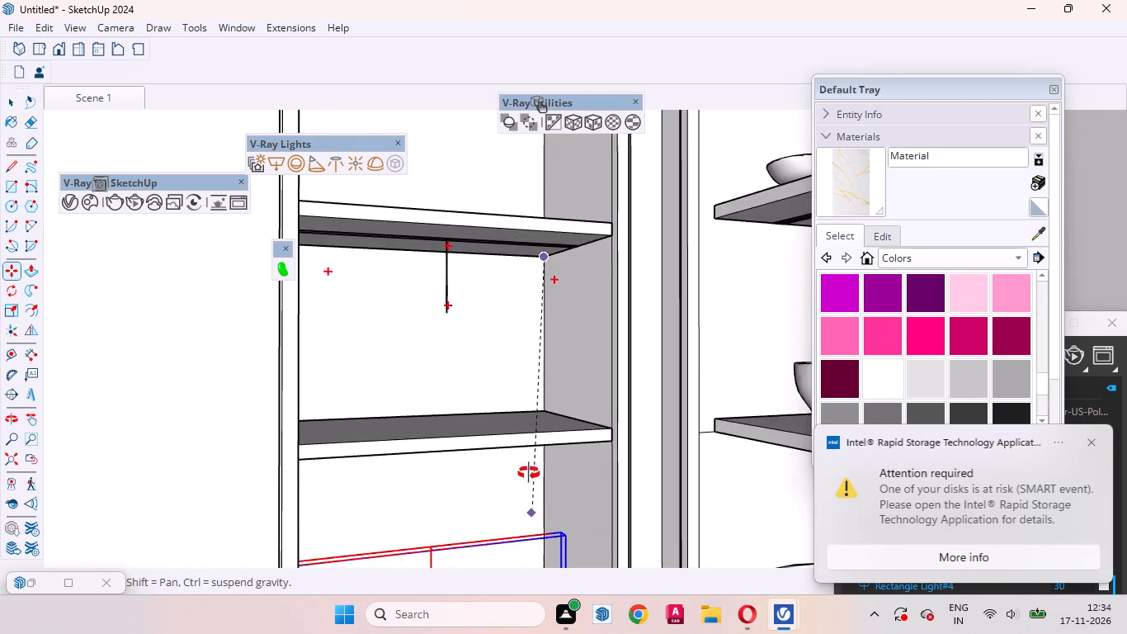
middle_drag(529, 473, 546, 384)
click(529, 515)
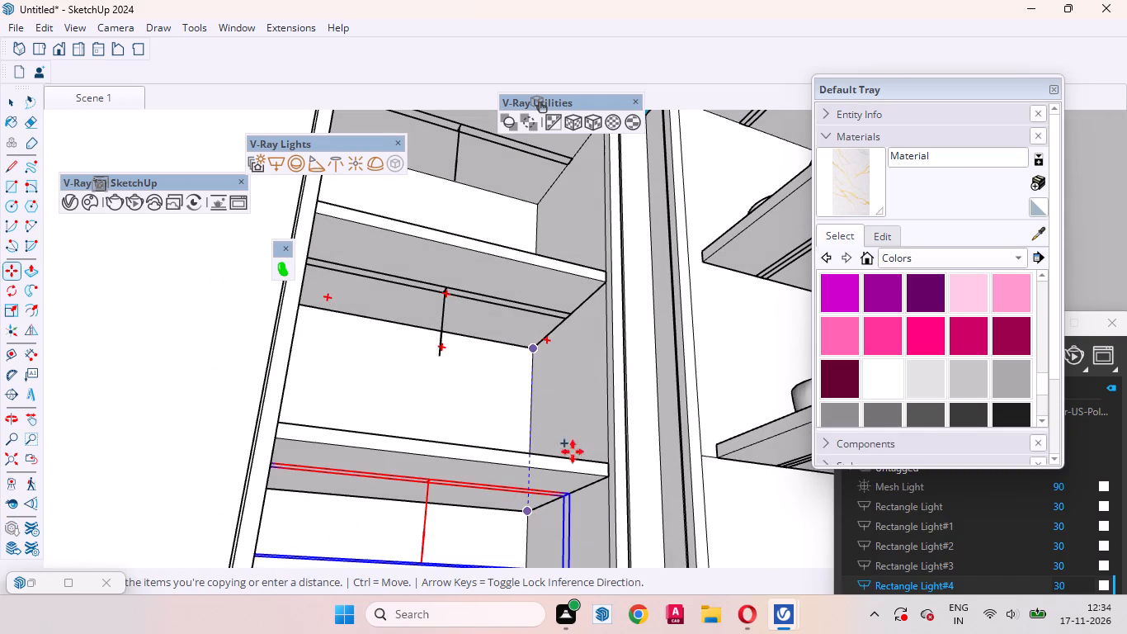
key(space)
click(509, 395)
middle_drag(508, 436, 641, 553)
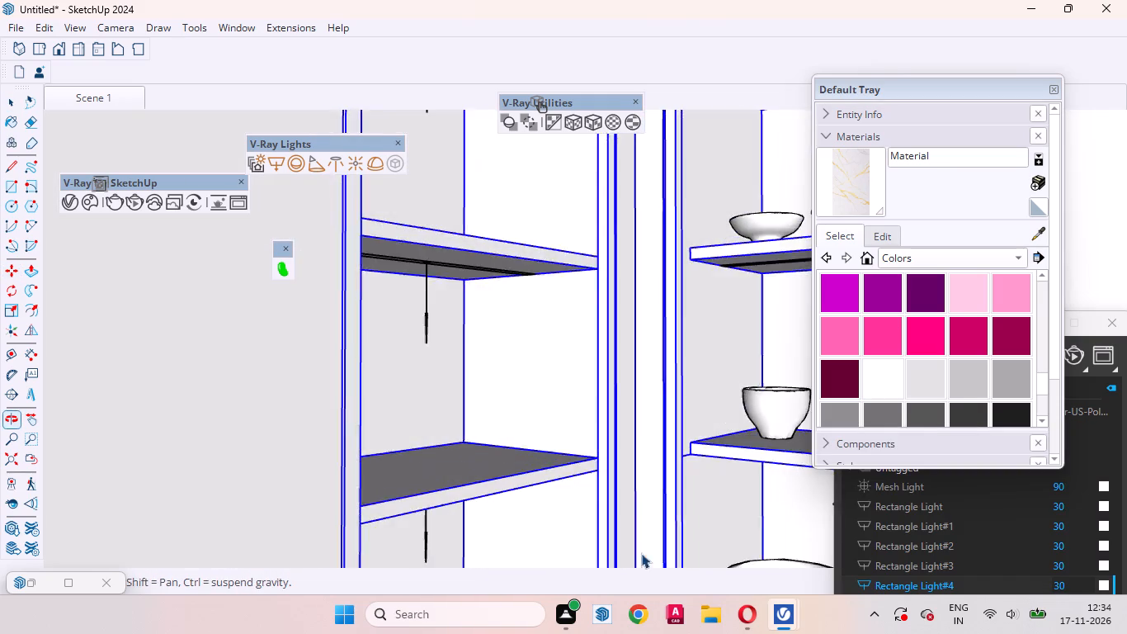
scroll(512, 509, down, 11)
click(619, 206)
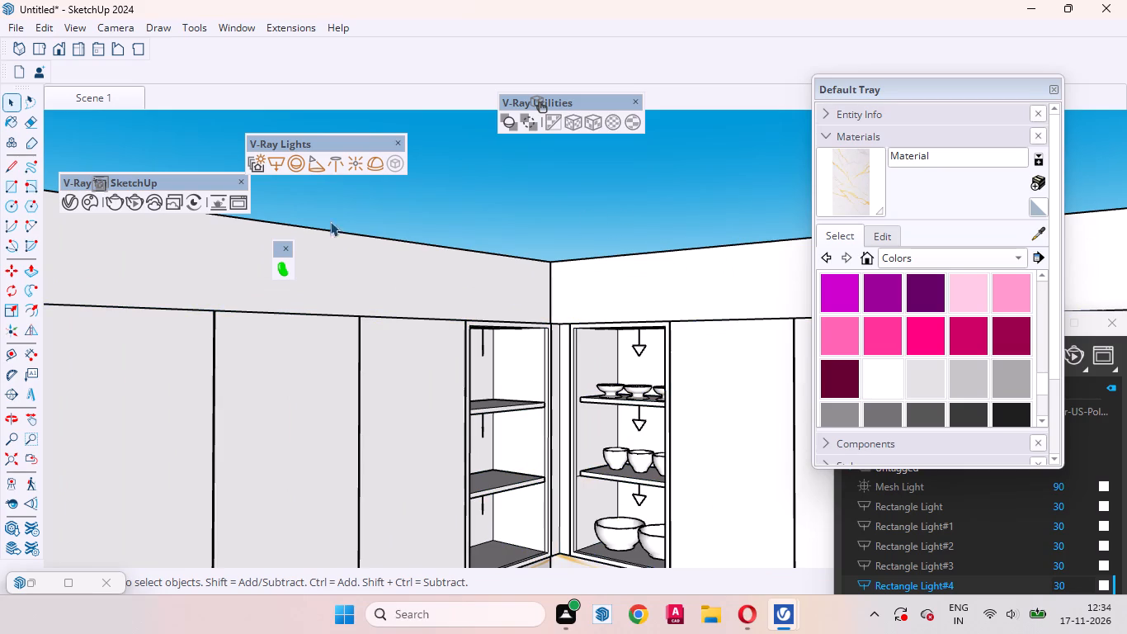
Return to the Scene 1 view and reposition the V-Ray Asset Editor so its list is accessible, filtered to lights only.
click(87, 100)
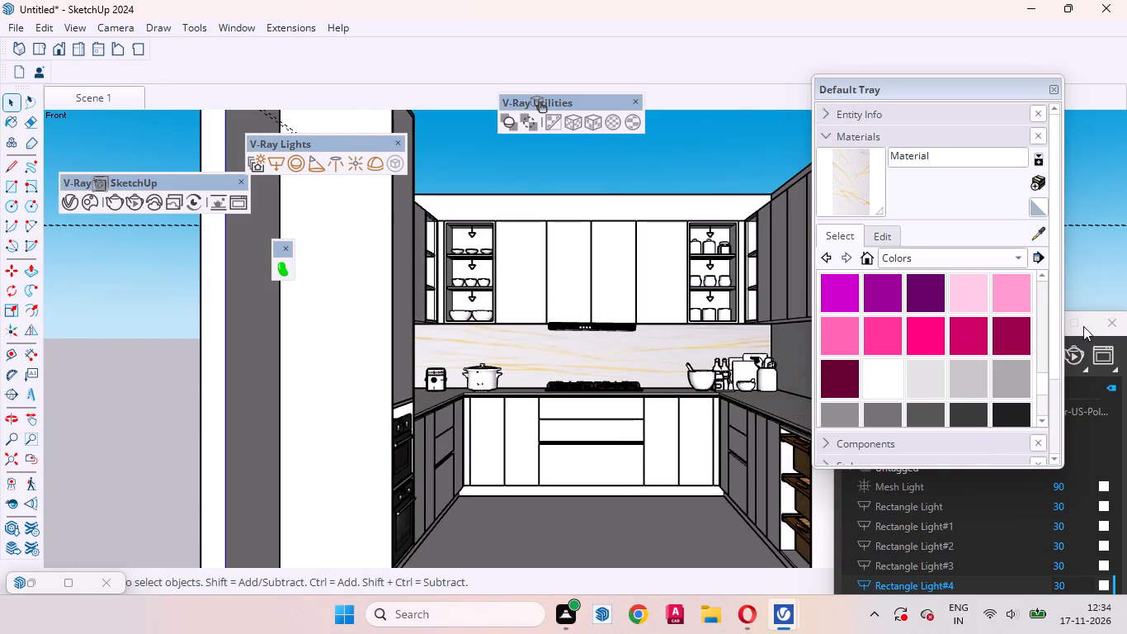
drag(1096, 324, 785, 408)
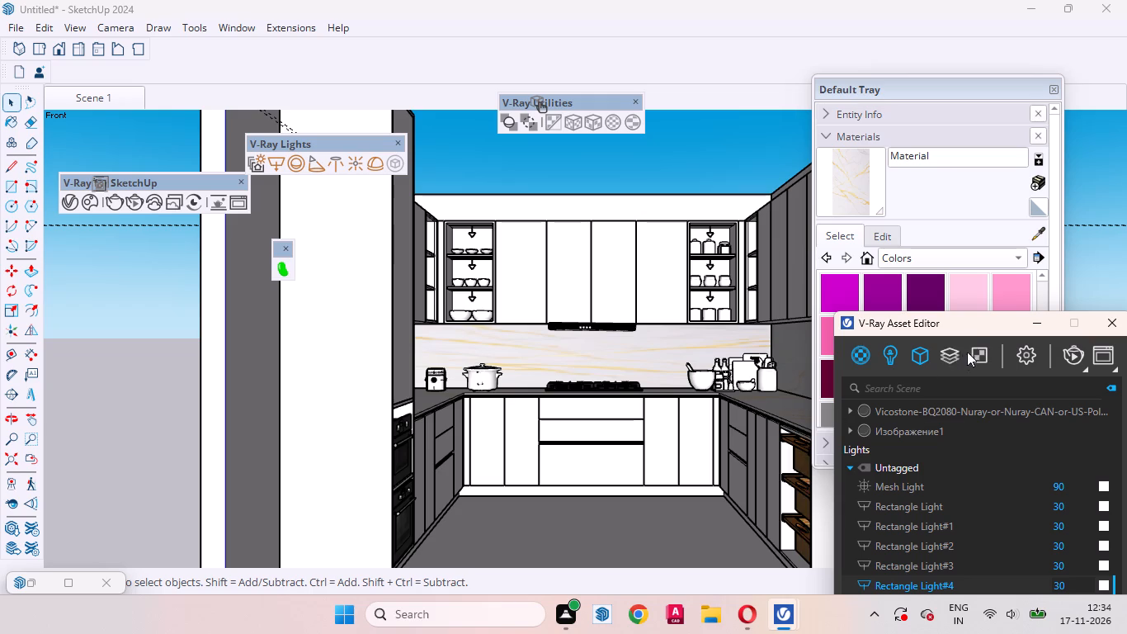
drag(965, 327, 469, 364)
drag(470, 362, 524, 305)
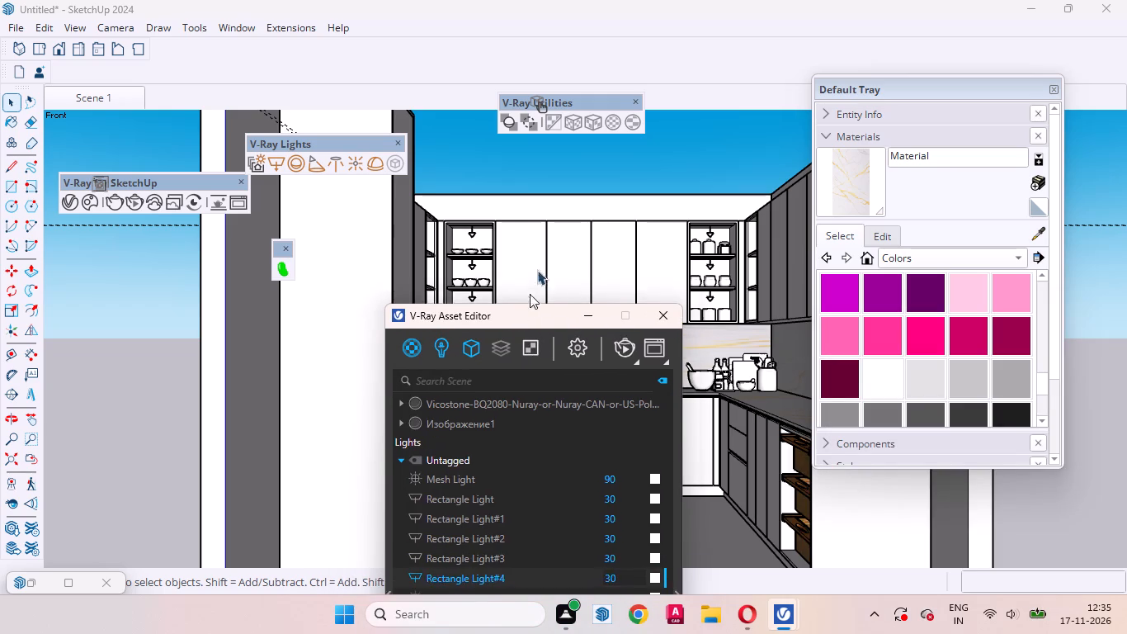
drag(541, 303, 630, 201)
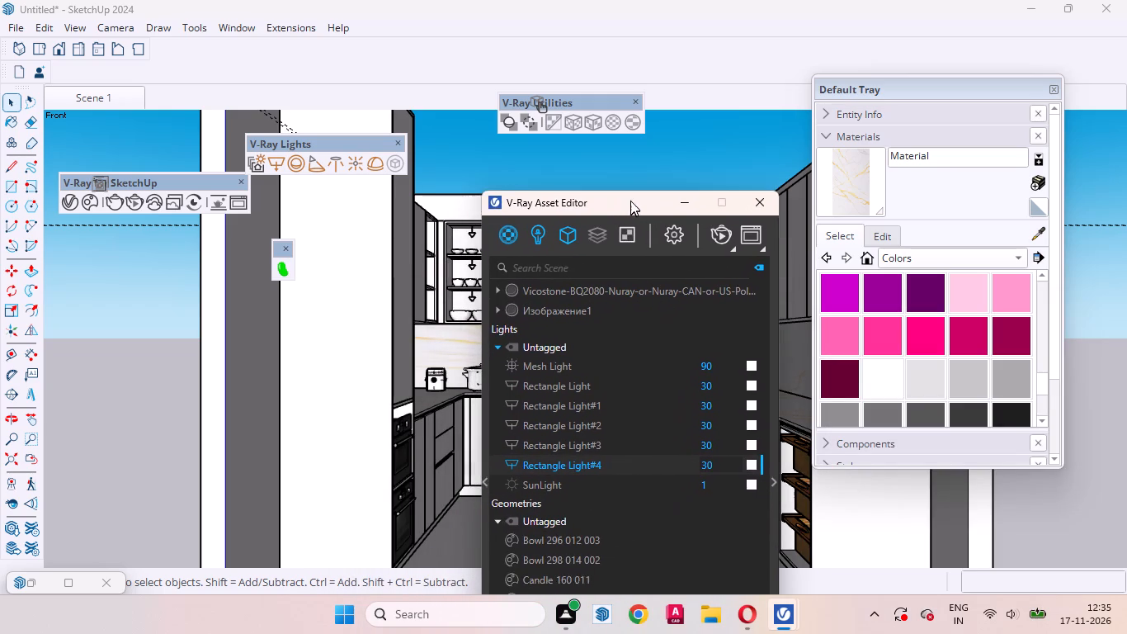
drag(630, 201, 632, 199)
click(542, 241)
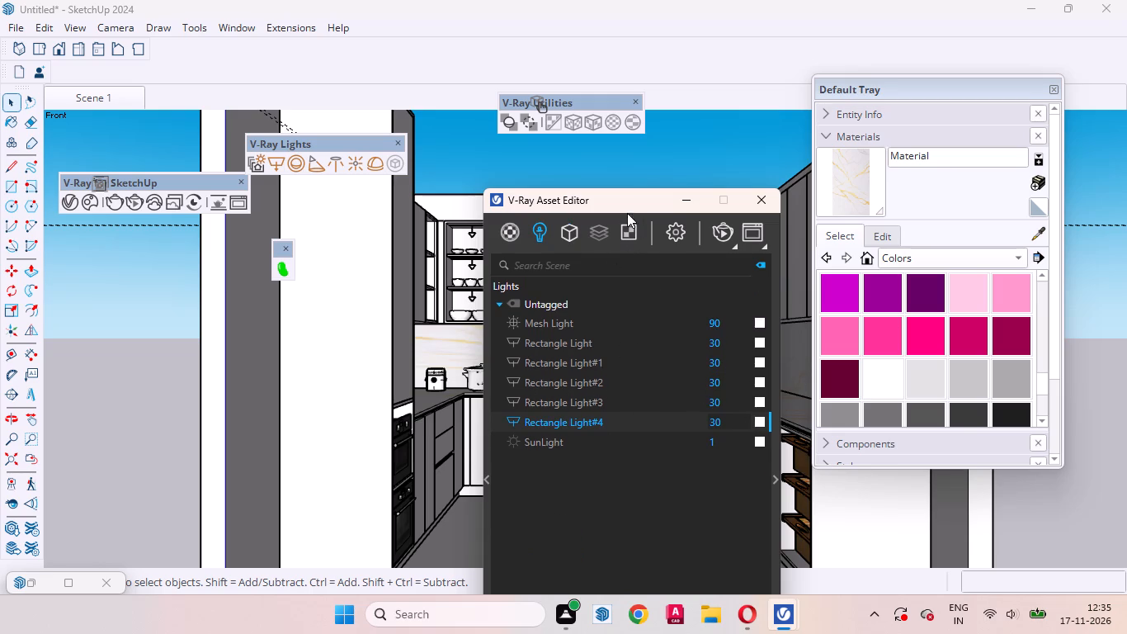
Set the intensity of Rectangle Light and Rectangle Light#1 through Rectangle Light#4 to 60 each.
click(715, 342)
scroll(722, 343, up, 2)
key(BackSpace)
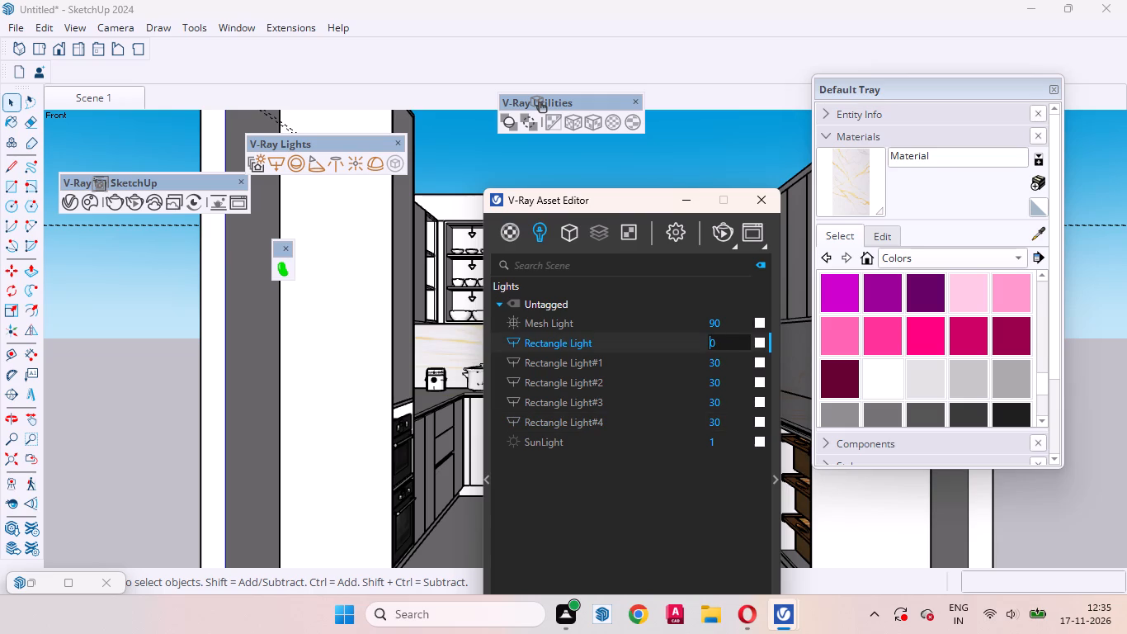
key(6)
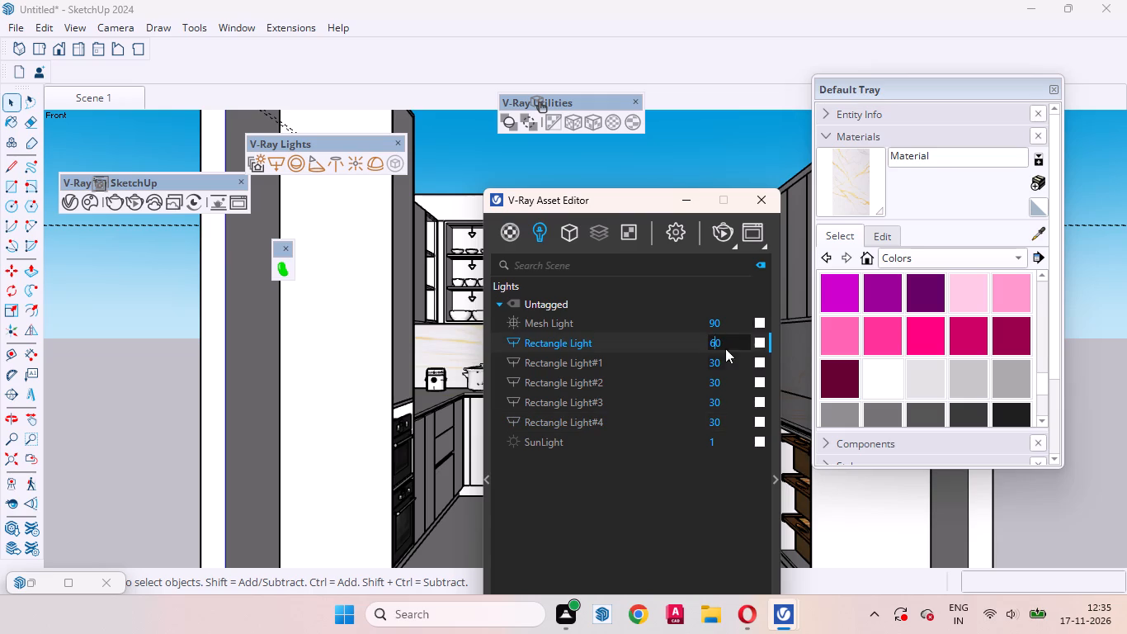
click(713, 362)
key(BackSpace)
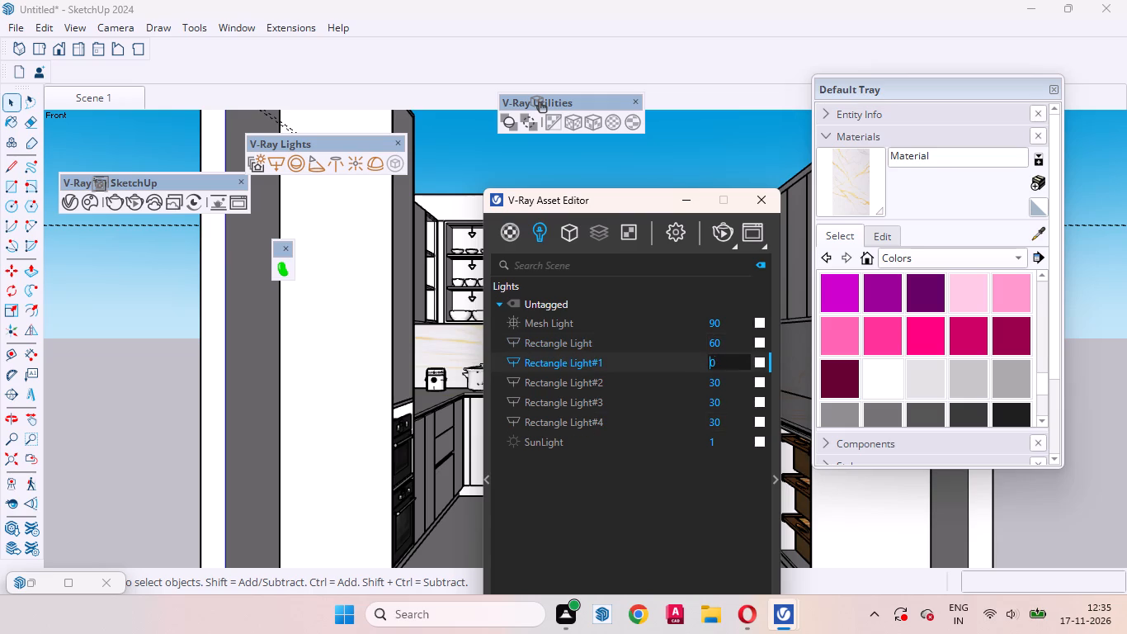
key(6)
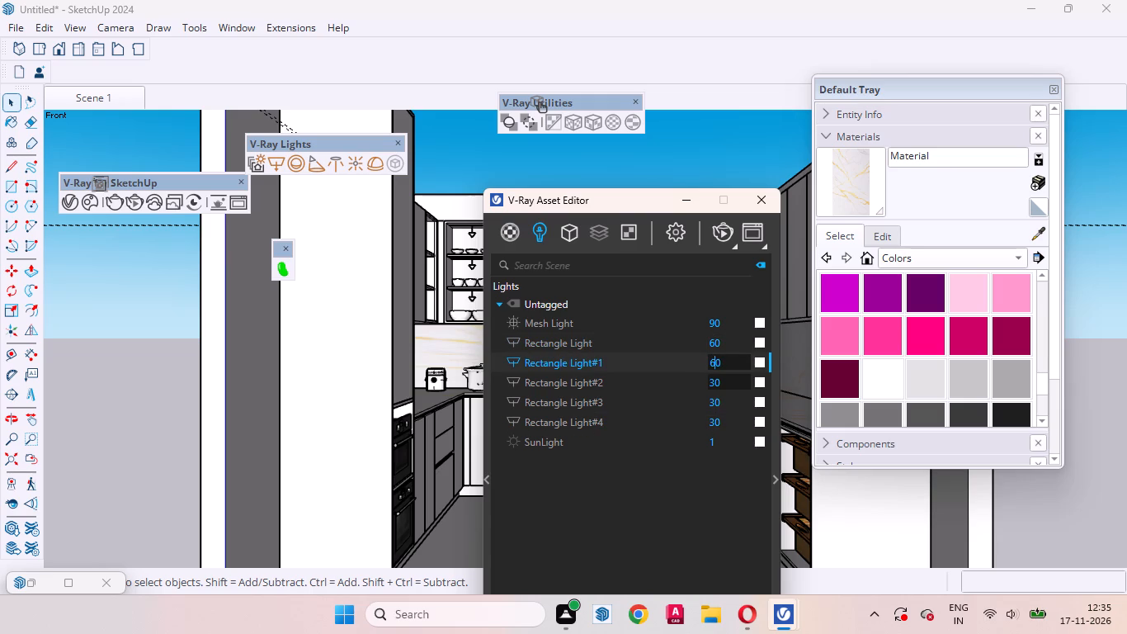
click(713, 379)
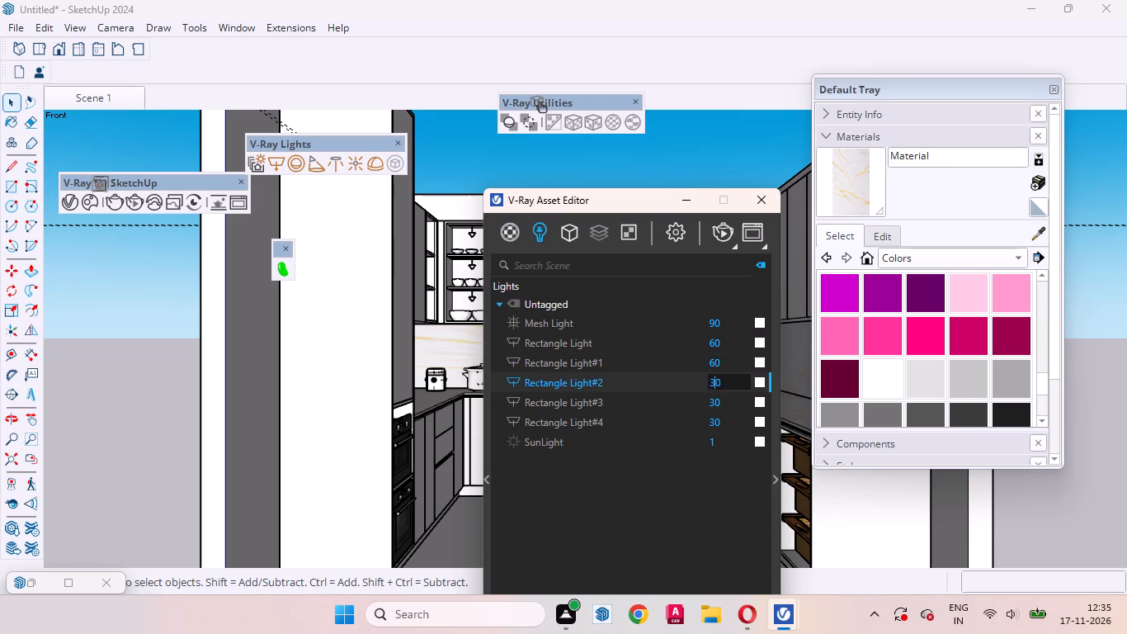
key(BackSpace)
key(6)
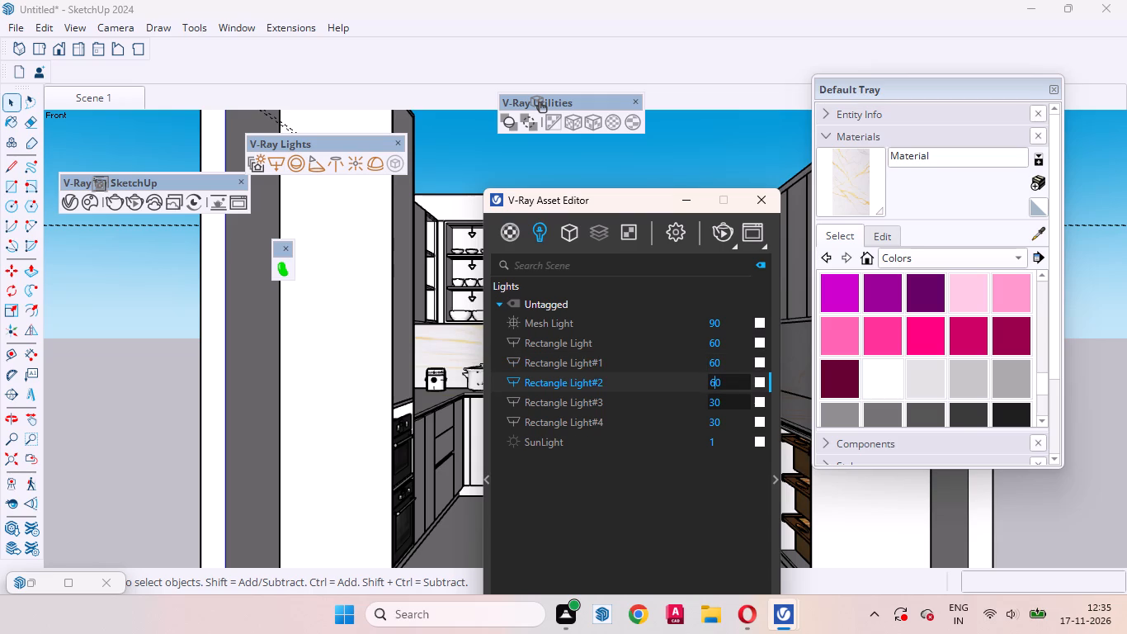
click(714, 401)
key(BackSpace)
key(6)
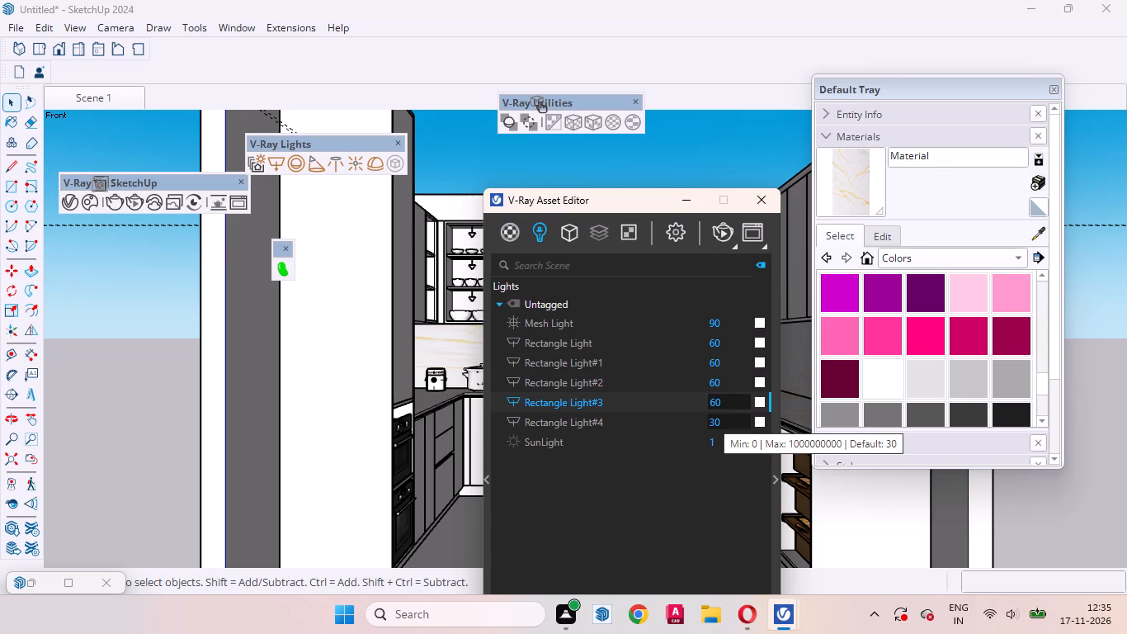
click(714, 426)
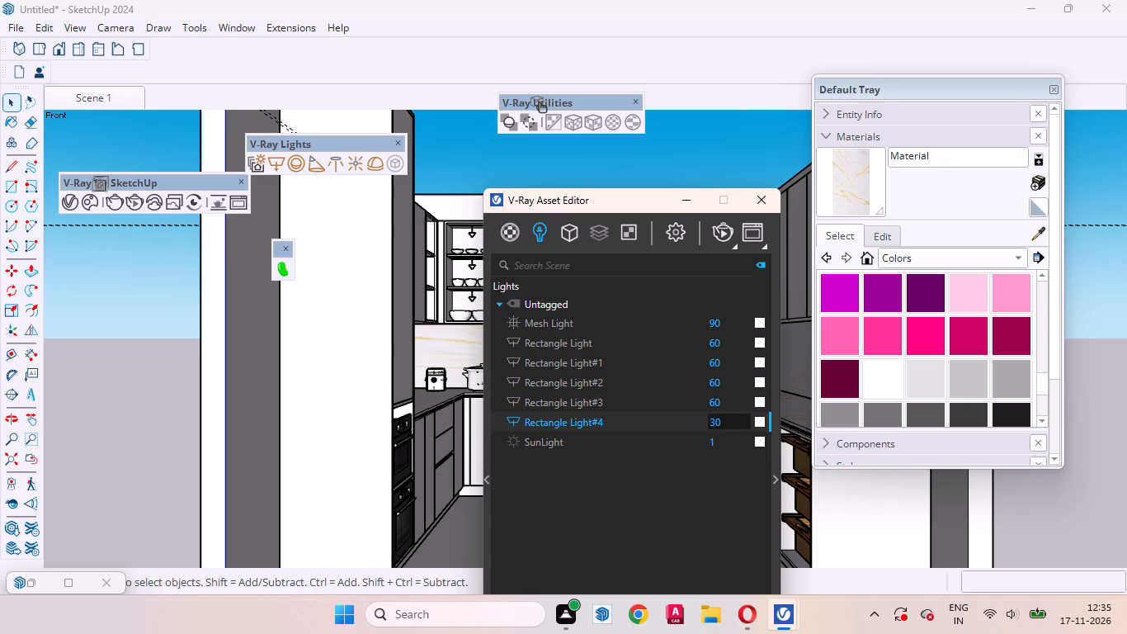
key(BackSpace)
key(6)
Set the colour temperature of Rectangle Light#4 to 4500 K.
click(756, 420)
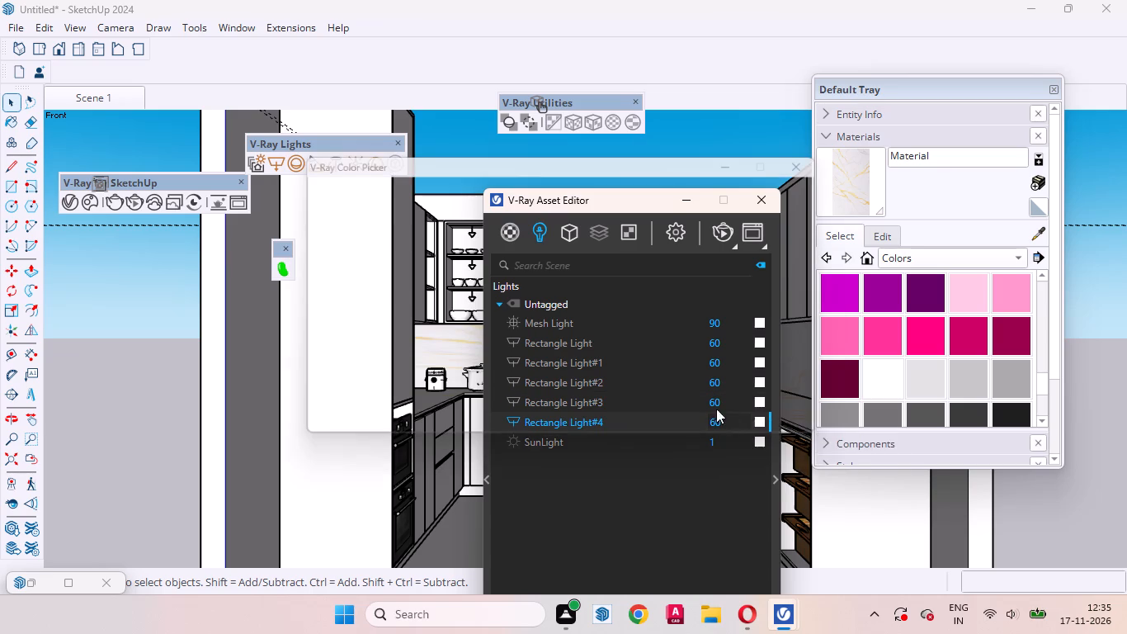
click(584, 383)
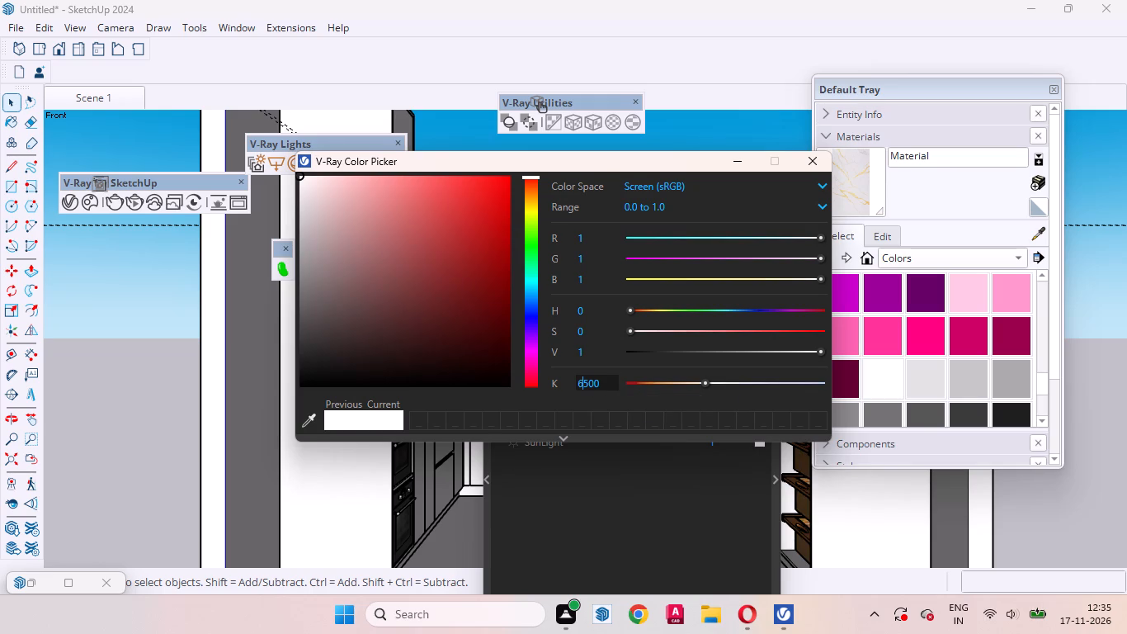
key(BackSpace)
key(4)
key(Return)
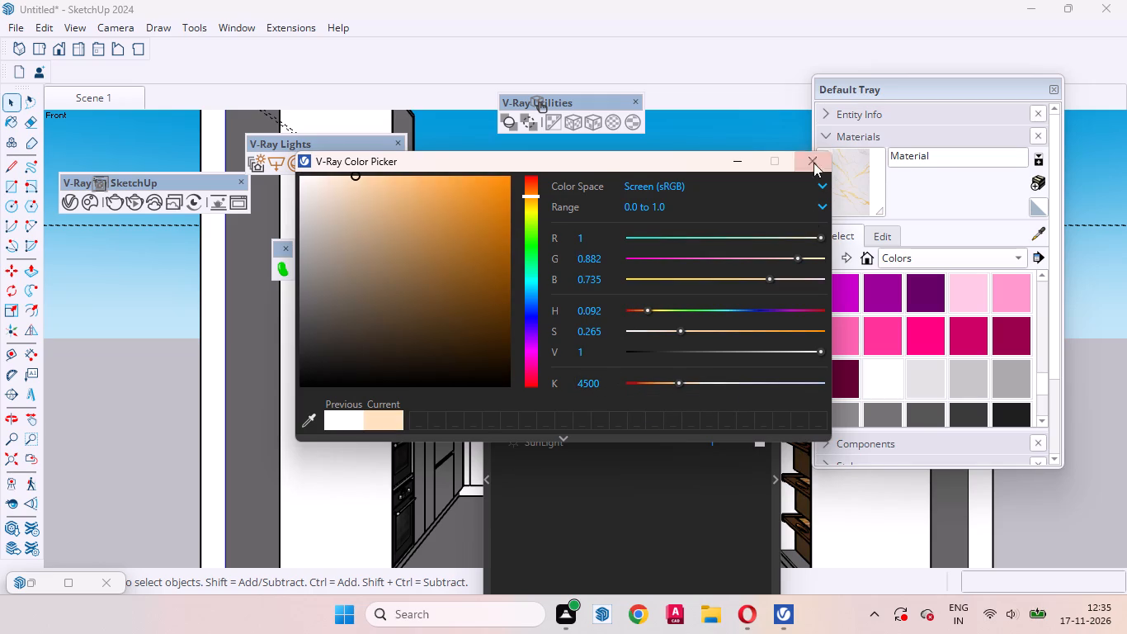
click(730, 158)
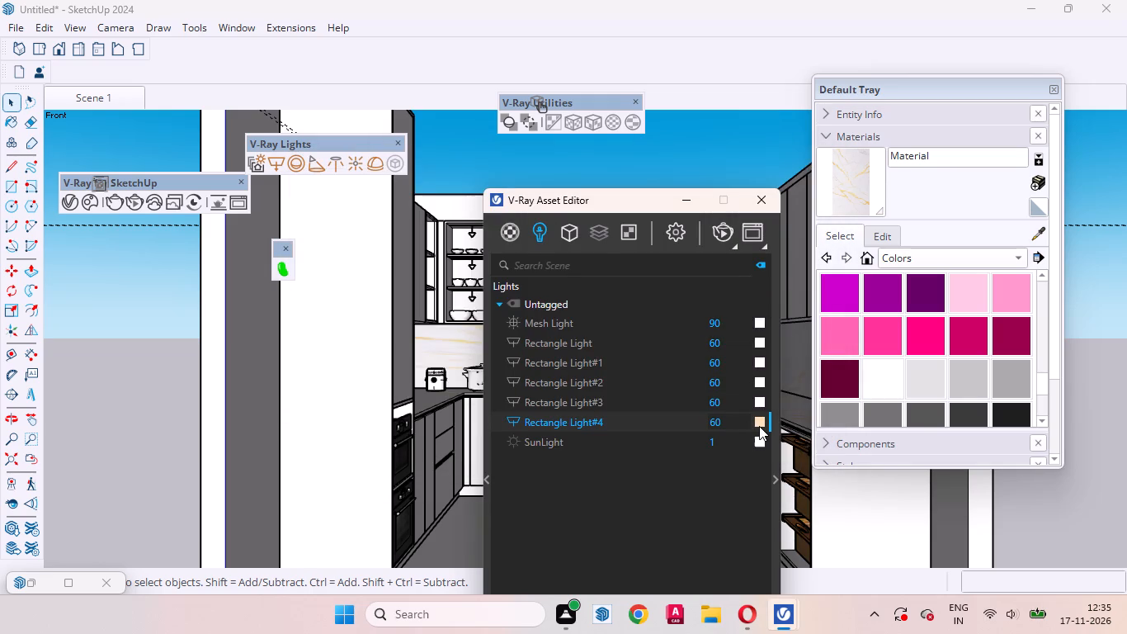
Copy Rectangle Light#4's warm colour to the other rectangle lights and the Mesh Light, and move the Asset Editor aside.
drag(759, 421, 760, 400)
drag(761, 402, 761, 382)
drag(761, 380, 762, 366)
drag(762, 366, 762, 362)
drag(764, 362, 764, 345)
drag(764, 345, 763, 343)
drag(763, 345, 764, 325)
drag(628, 204, 439, 282)
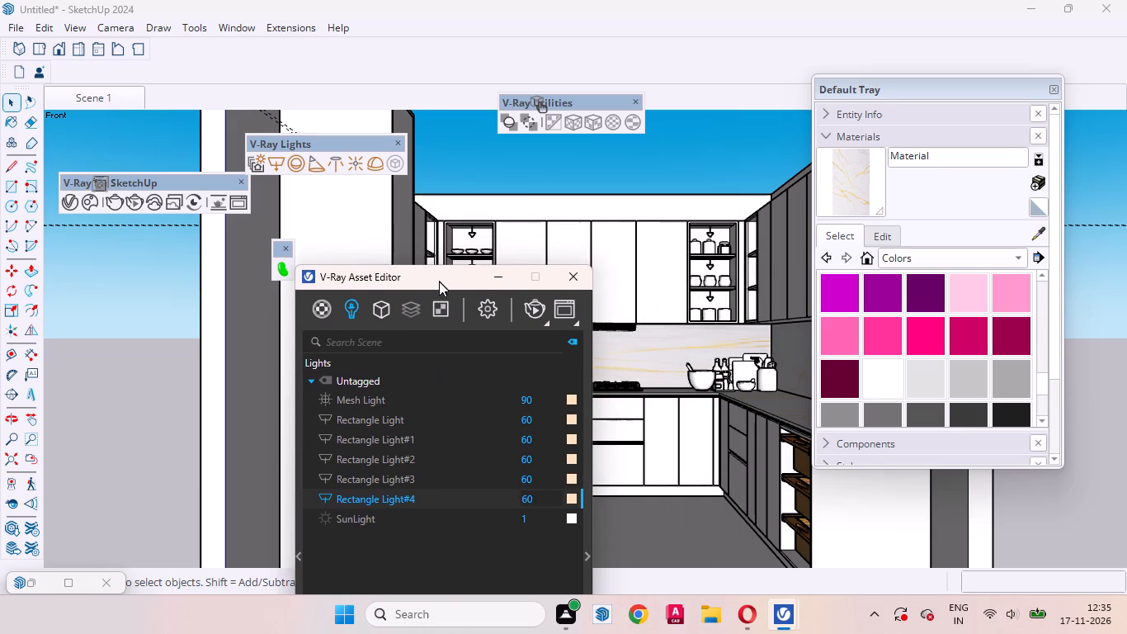
Move the V-Ray Asset Editor and the Default Tray aside to uncover the kitchen view.
drag(439, 282, 463, 277)
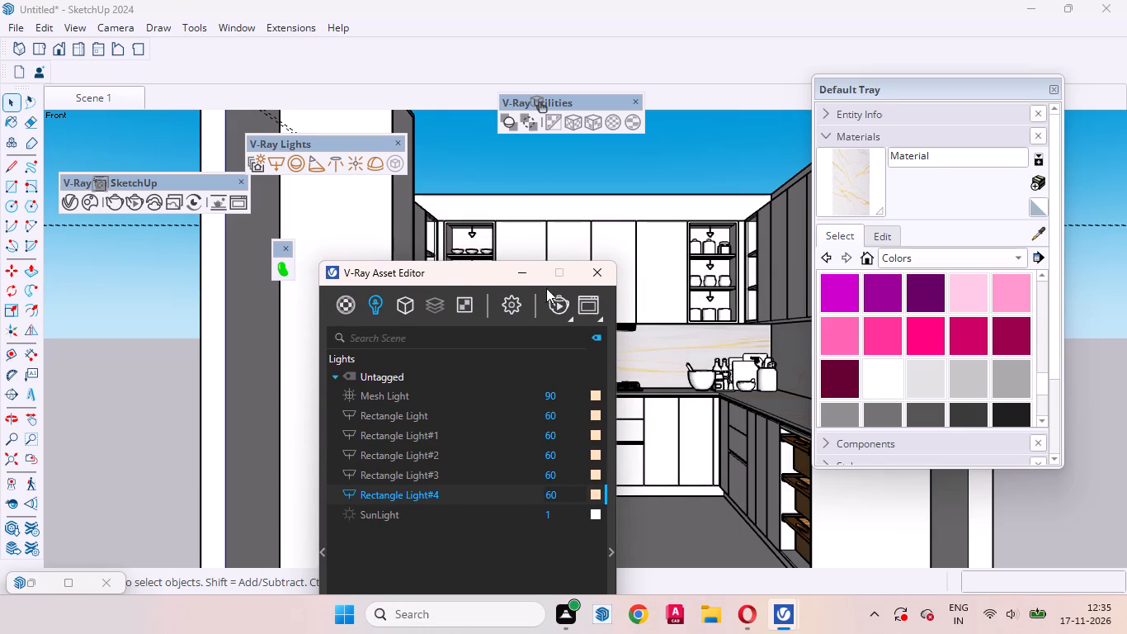
drag(497, 282, 128, 325)
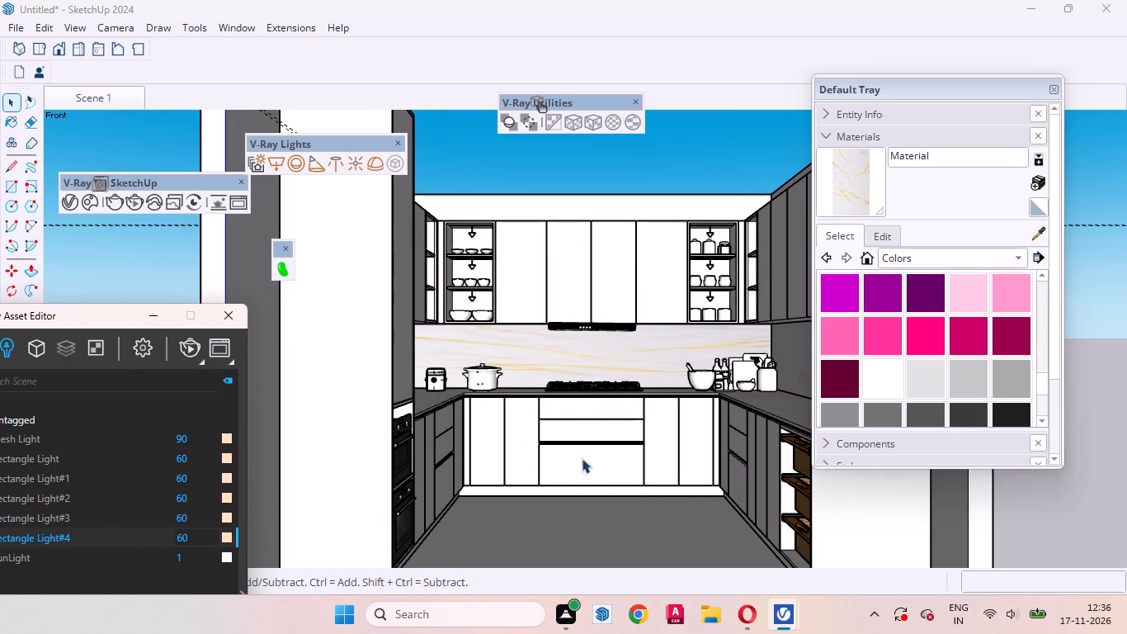
scroll(583, 471, up, 1)
scroll(469, 477, down, 1)
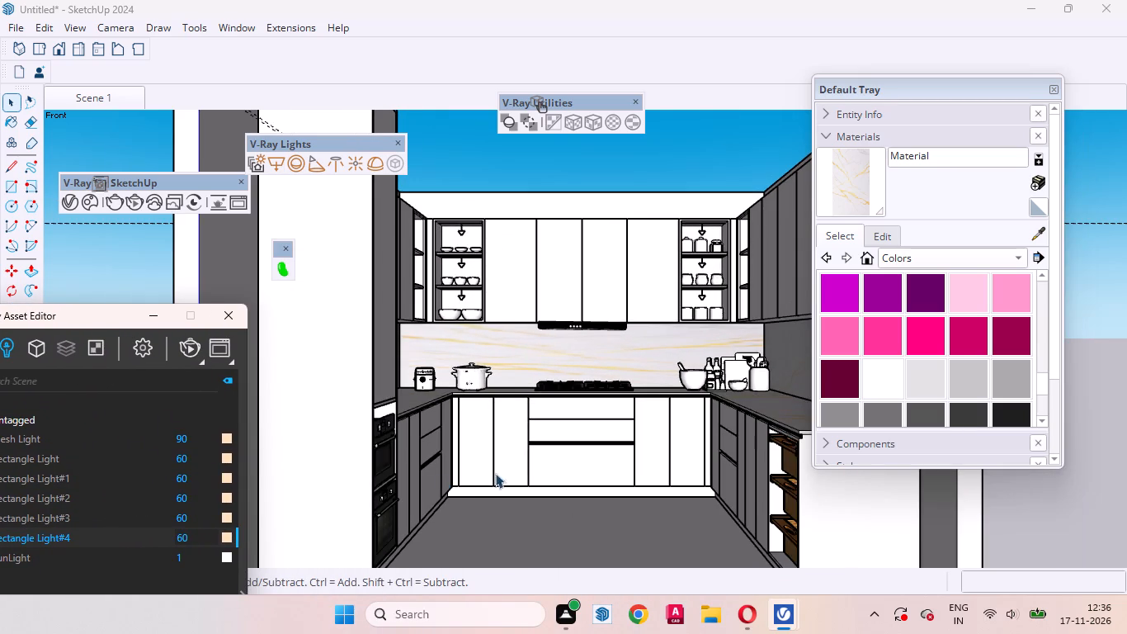
drag(932, 87, 993, 146)
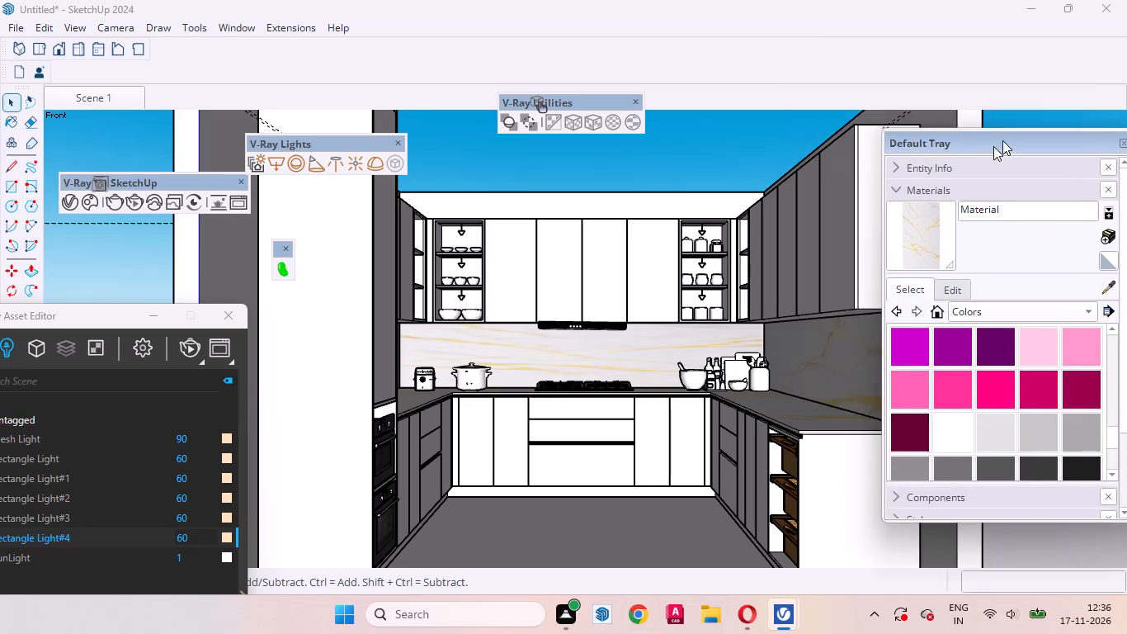
drag(993, 146, 1047, 182)
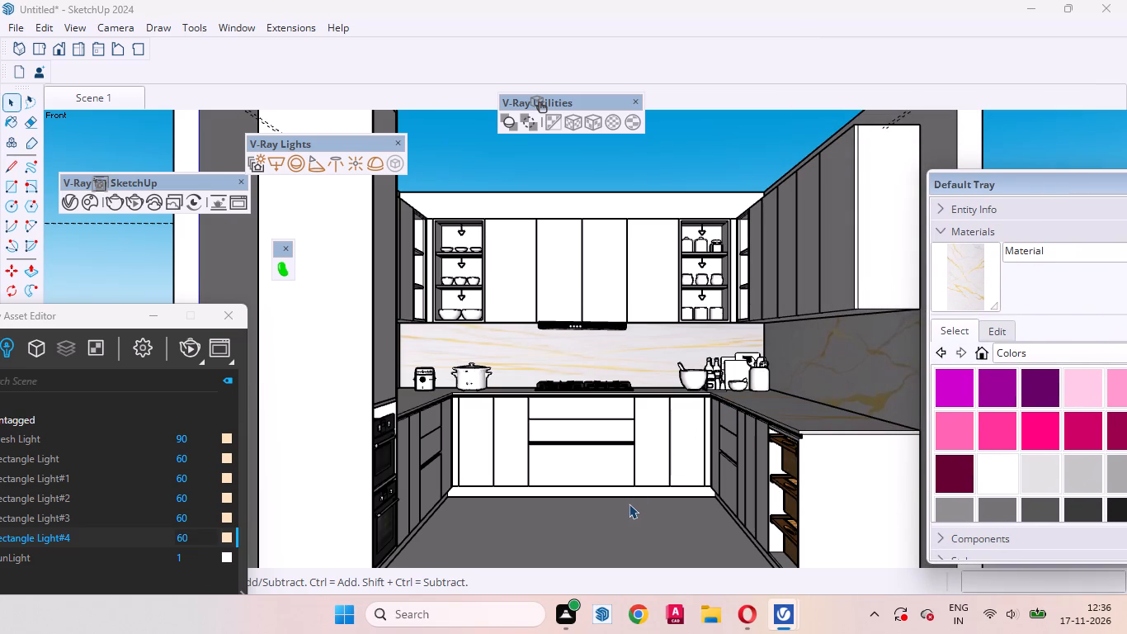
Start a V-Ray render of the kitchen facing the hob wall and display cabinets.
scroll(536, 337, up, 2)
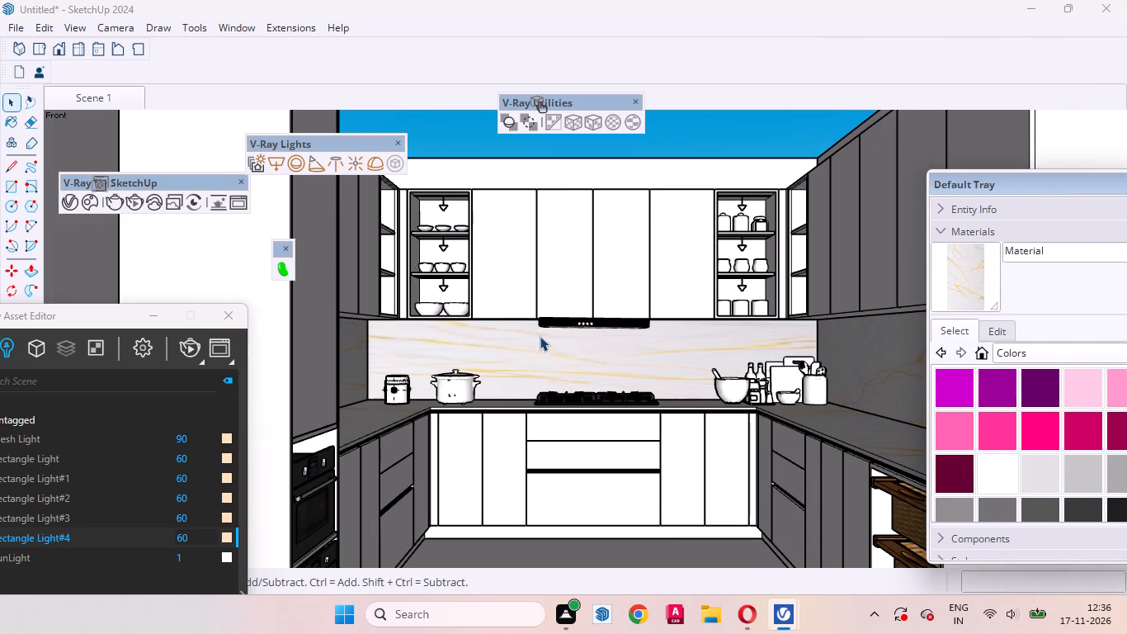
scroll(510, 370, down, 1)
scroll(667, 381, up, 1)
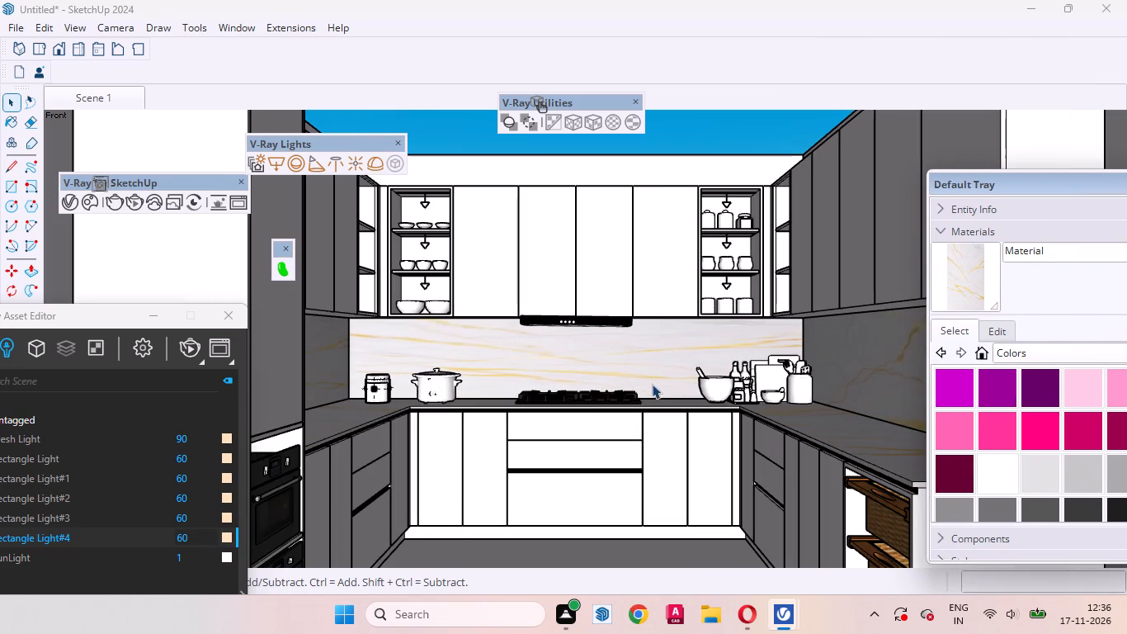
click(191, 352)
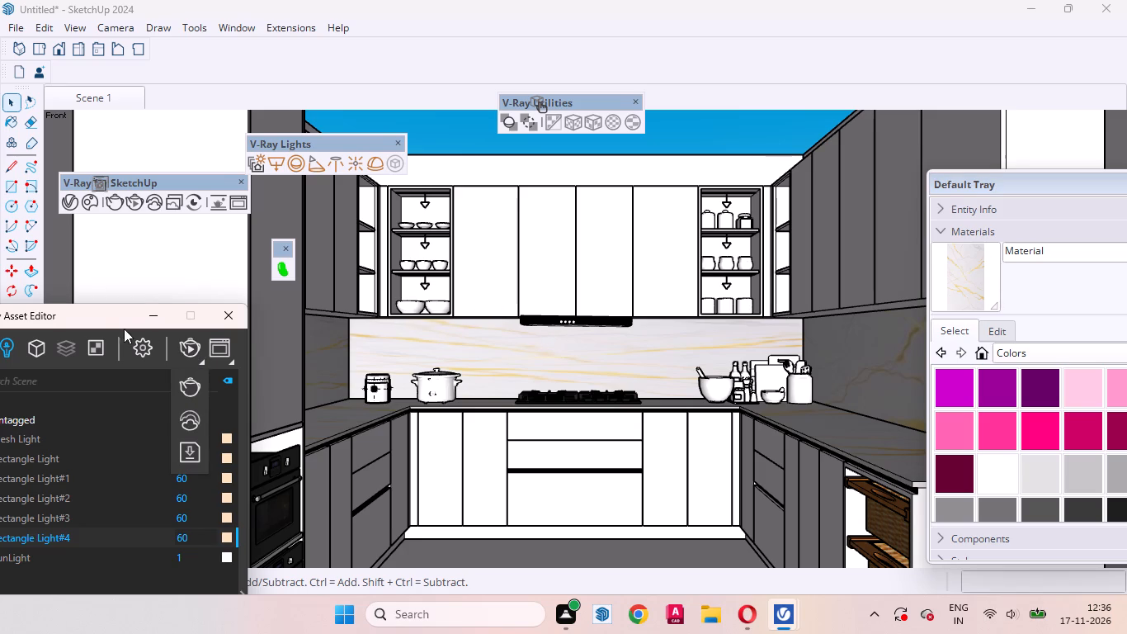
click(188, 351)
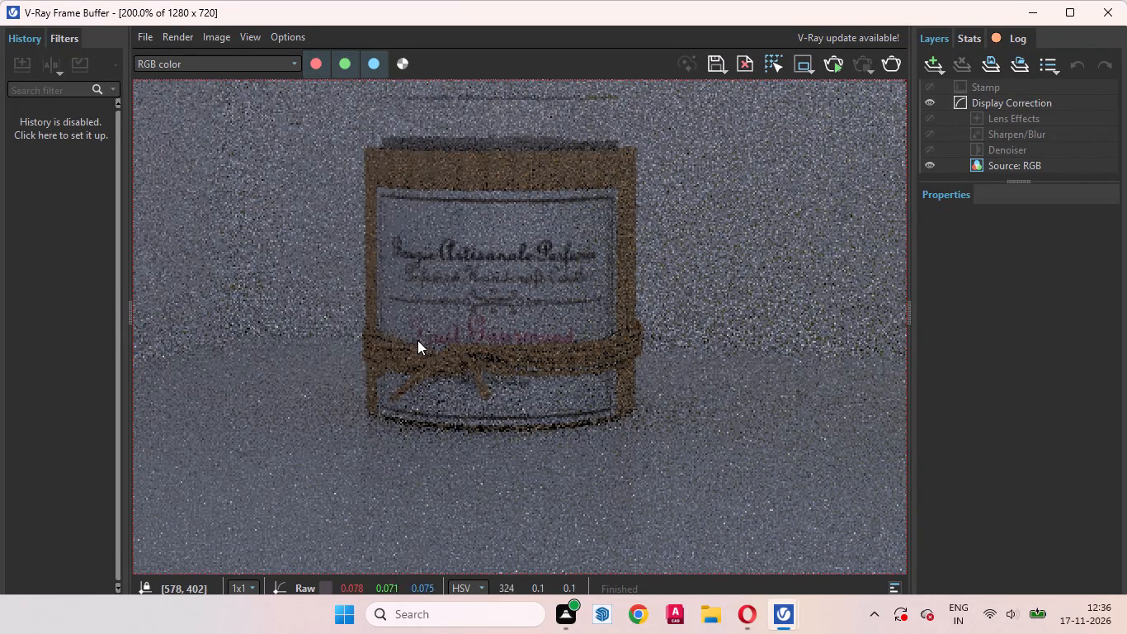
Examine the image in the V-Ray Frame Buffer up close, checking the jar, the yellow pot, the countertop and the cabinet edge.
scroll(546, 349, down, 2)
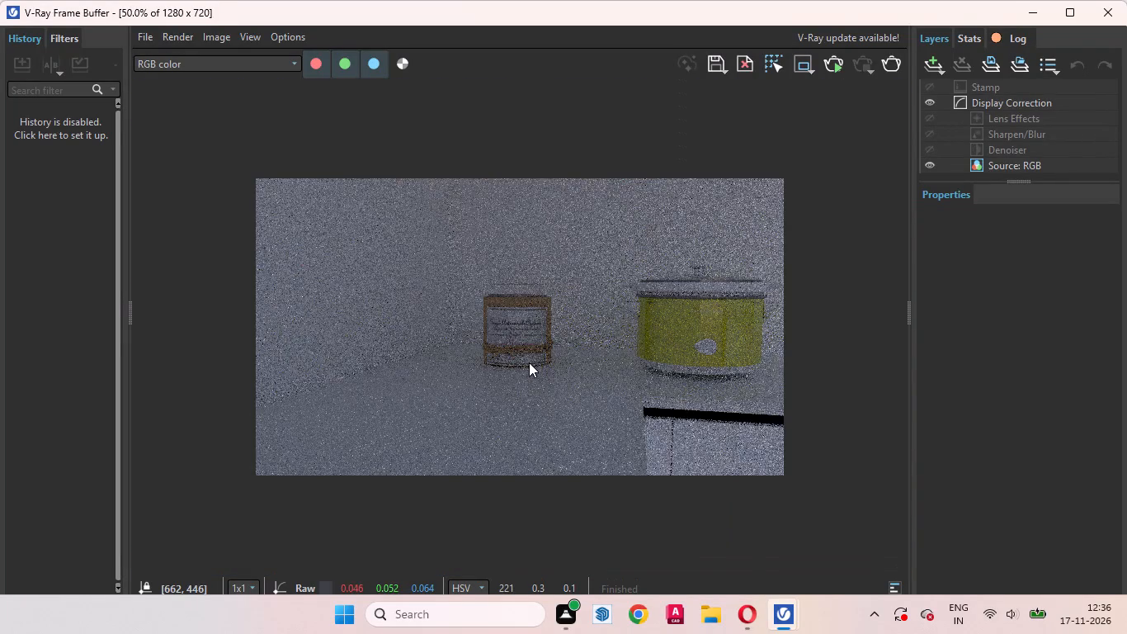
scroll(529, 362, down, 1)
scroll(599, 367, up, 1)
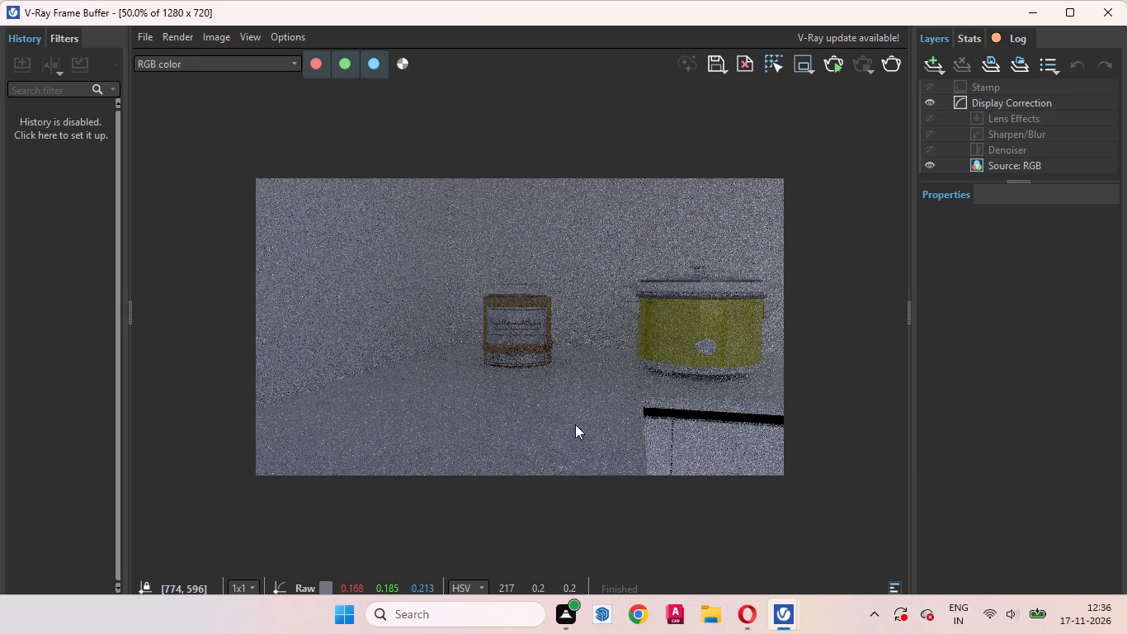
scroll(523, 424, up, 1)
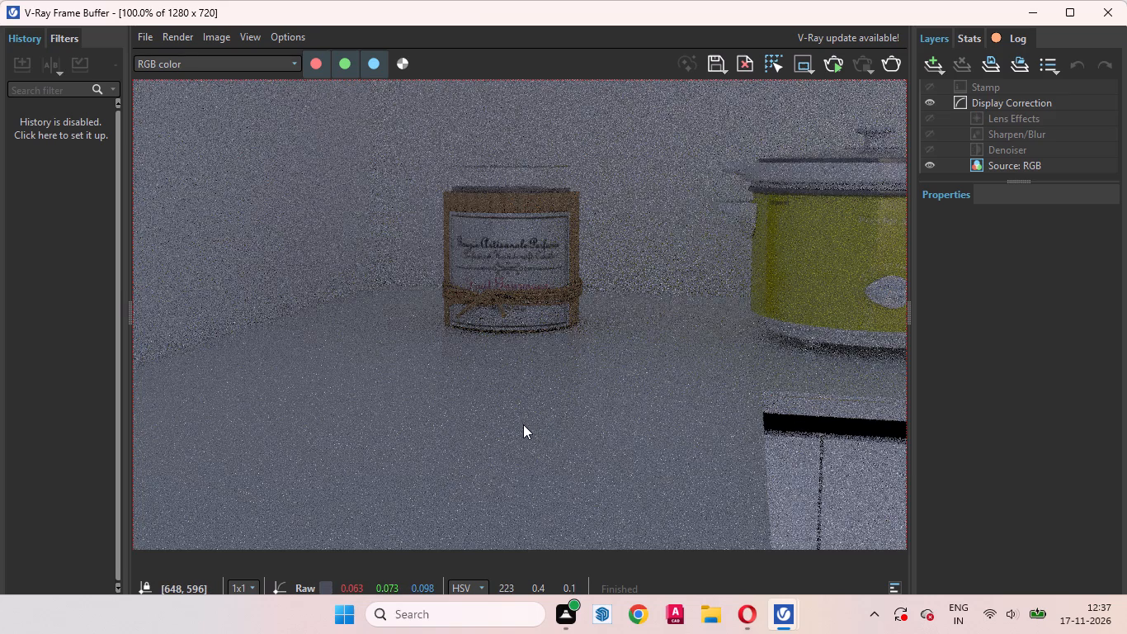
scroll(504, 437, down, 1)
scroll(527, 309, up, 1)
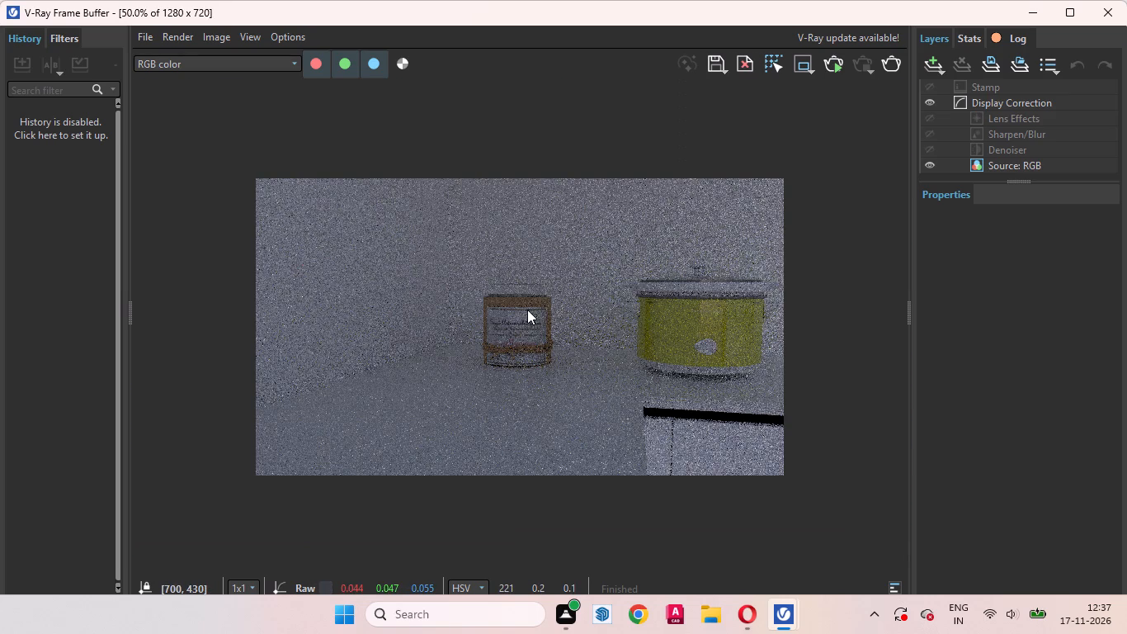
scroll(527, 338, up, 1)
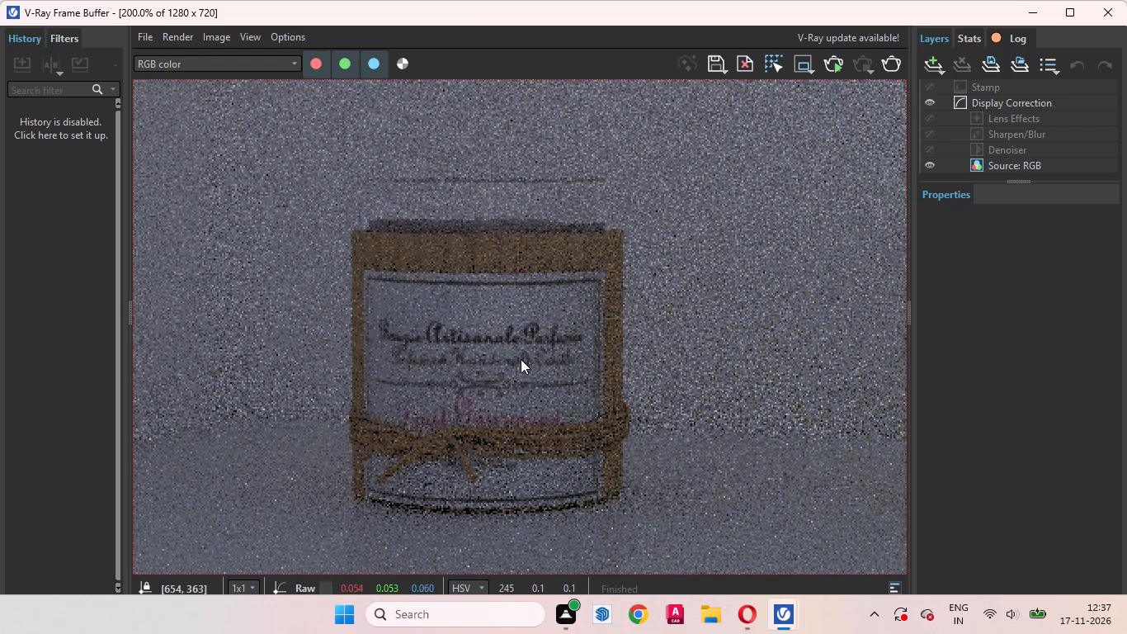
middle_drag(517, 360, 503, 306)
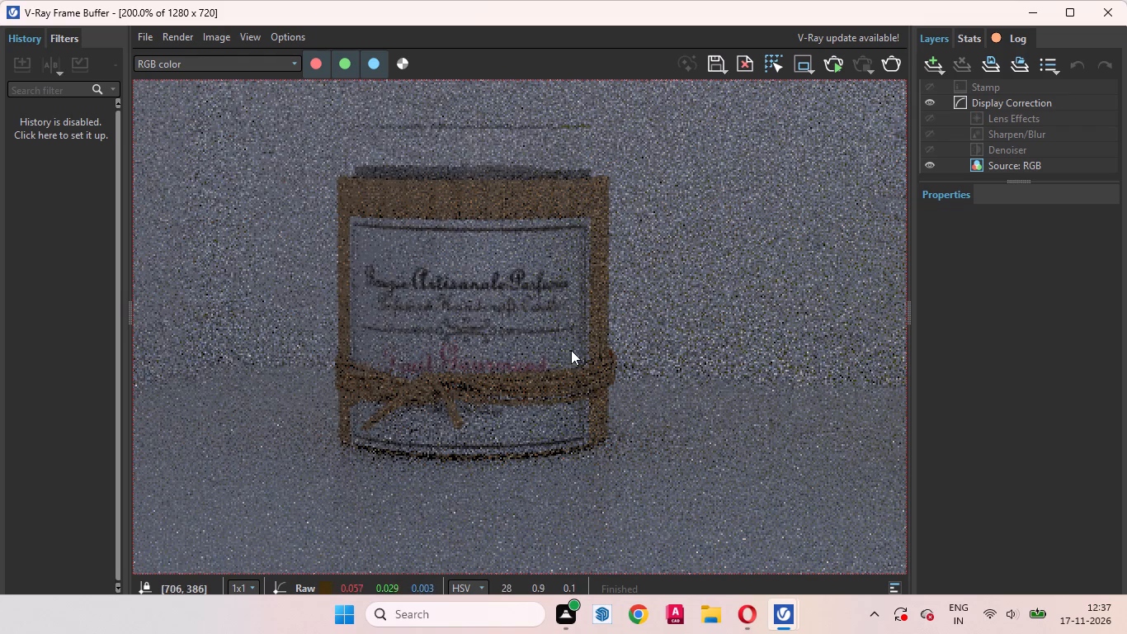
scroll(546, 406, down, 1)
middle_drag(544, 408, 498, 336)
middle_drag(718, 405, 473, 335)
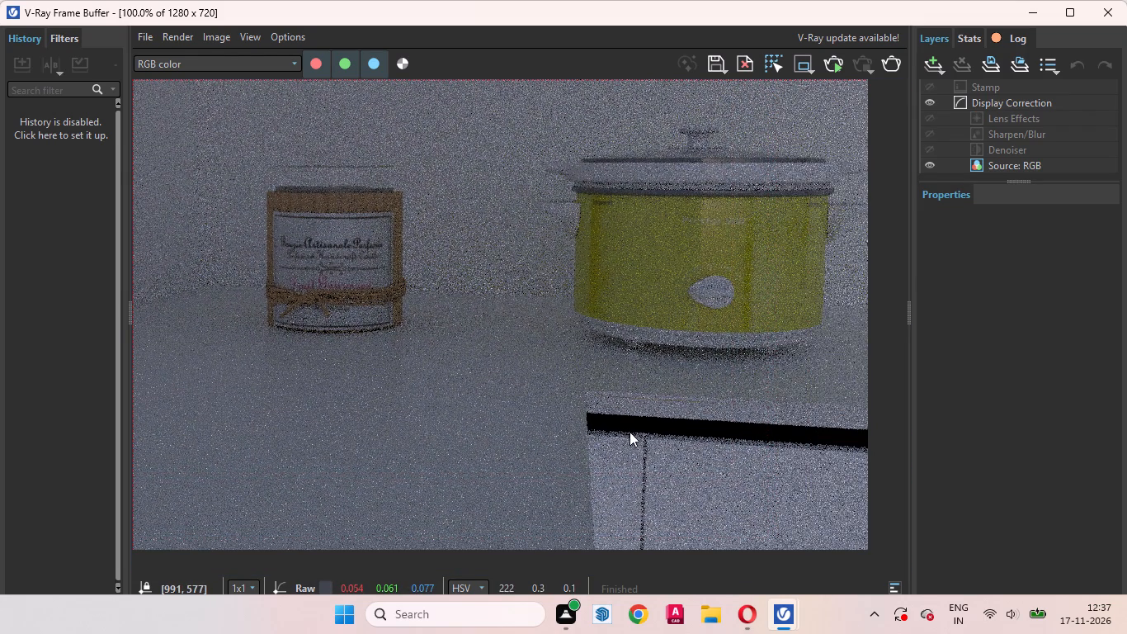
scroll(630, 432, up, 2)
scroll(515, 453, down, 4)
scroll(629, 409, up, 1)
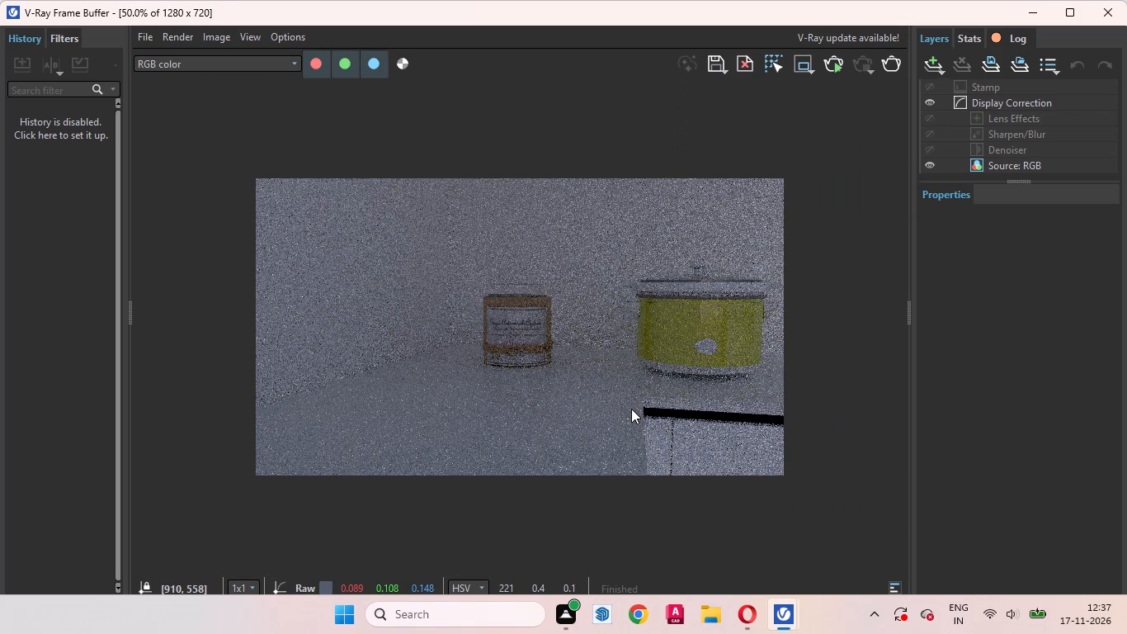
scroll(631, 409, up, 1)
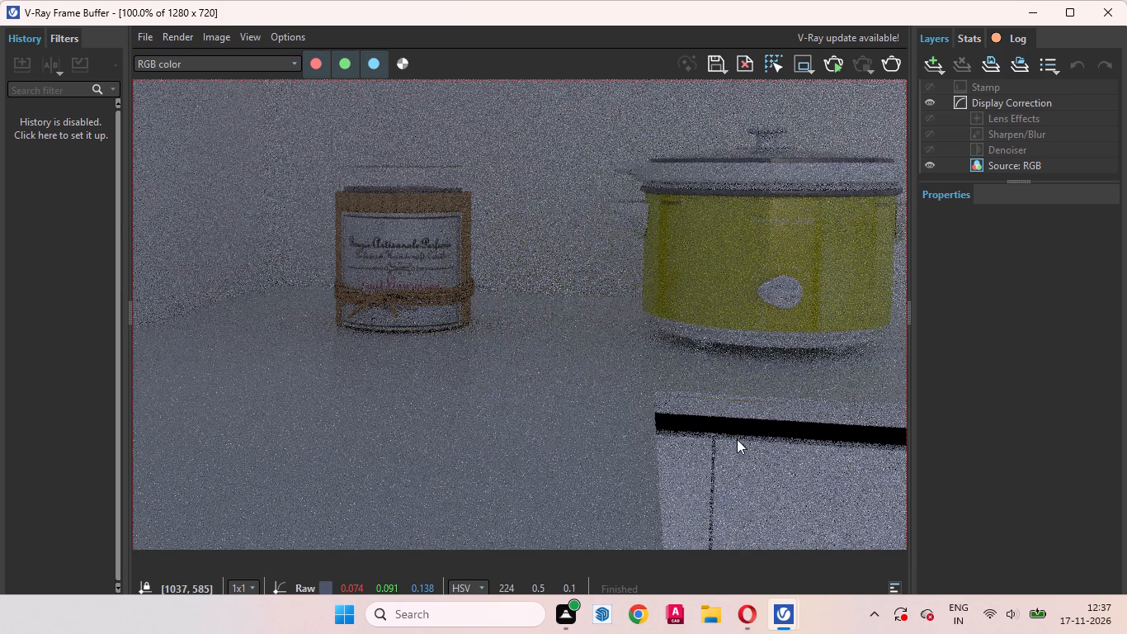
scroll(737, 439, up, 1)
middle_drag(713, 449, 654, 305)
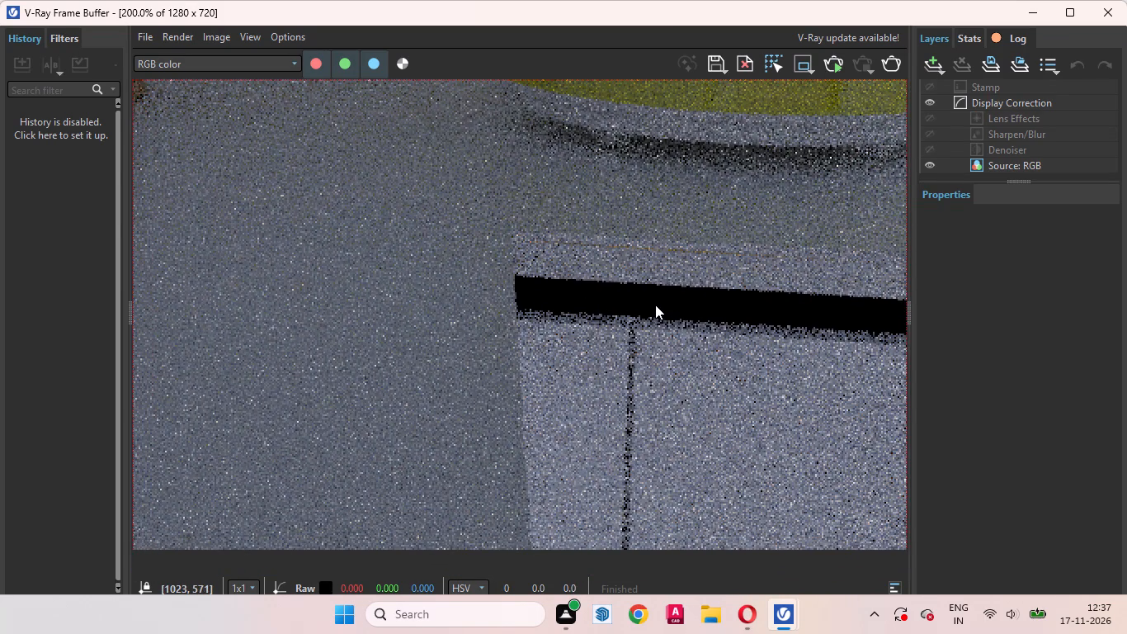
scroll(635, 338, down, 2)
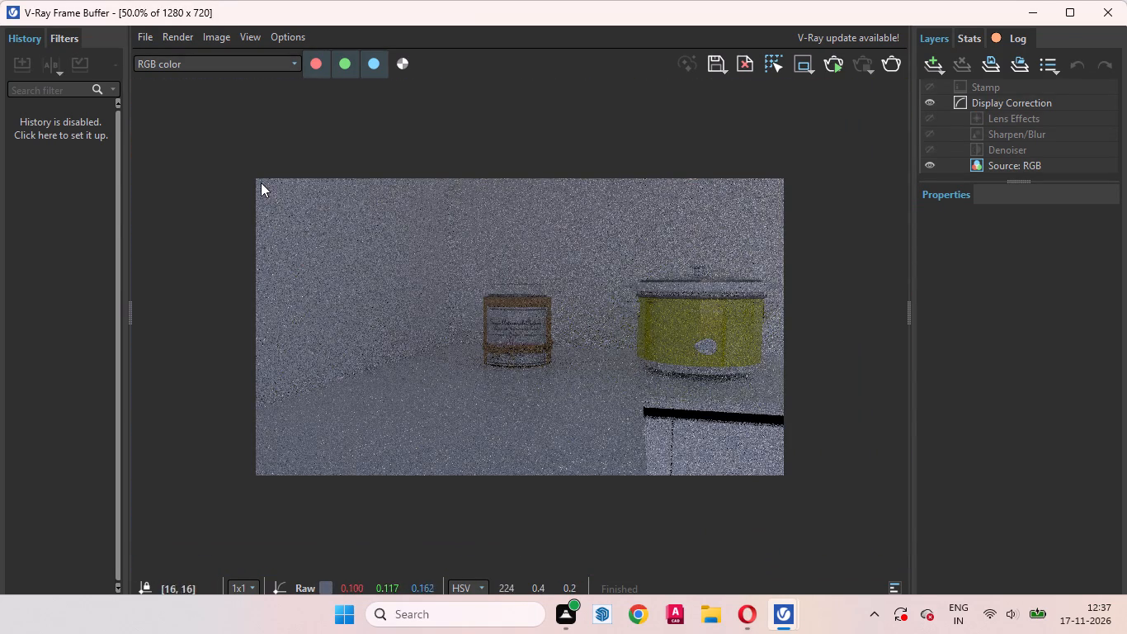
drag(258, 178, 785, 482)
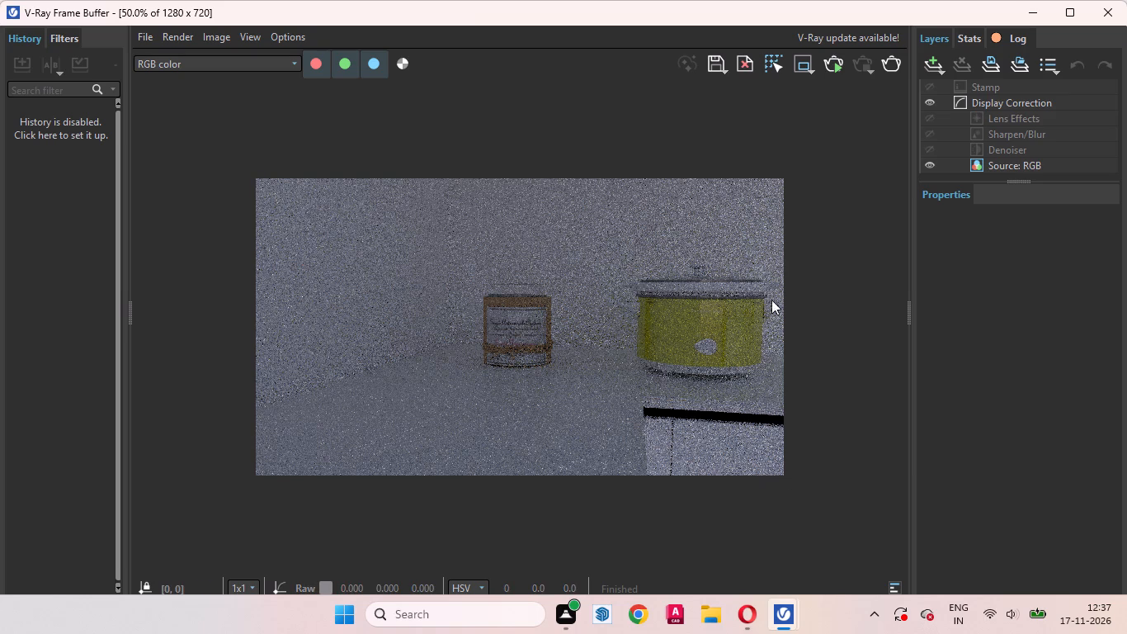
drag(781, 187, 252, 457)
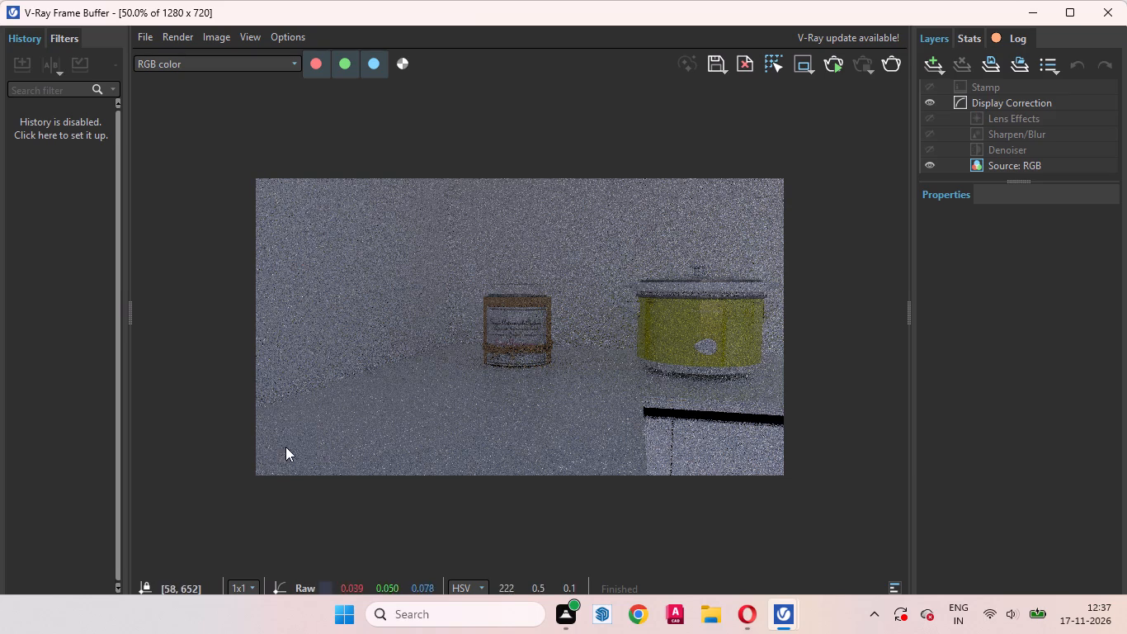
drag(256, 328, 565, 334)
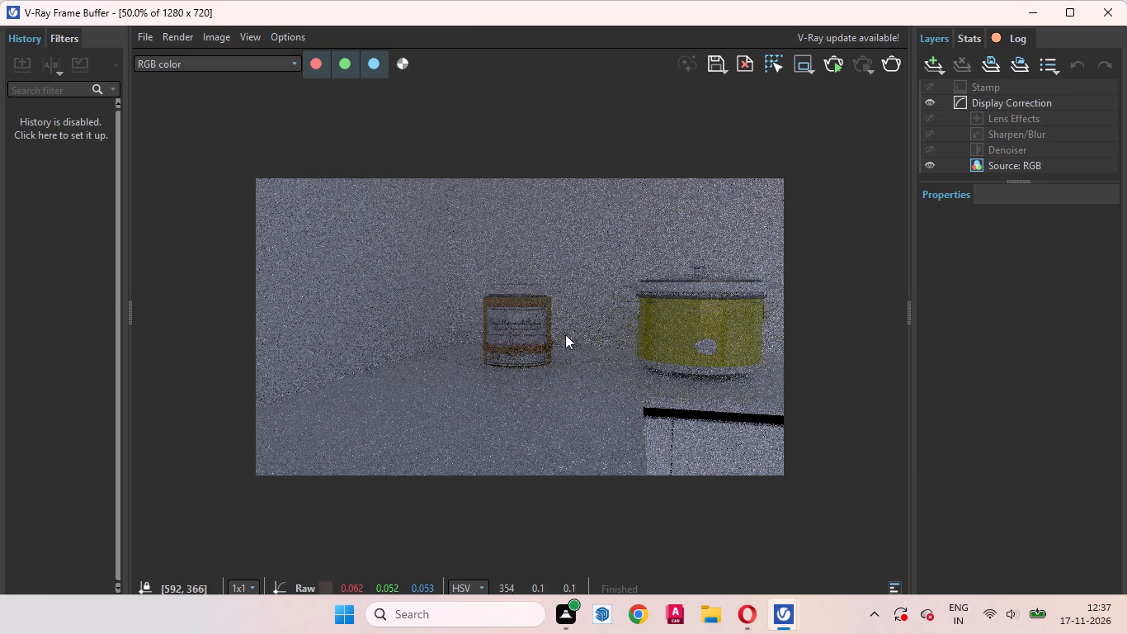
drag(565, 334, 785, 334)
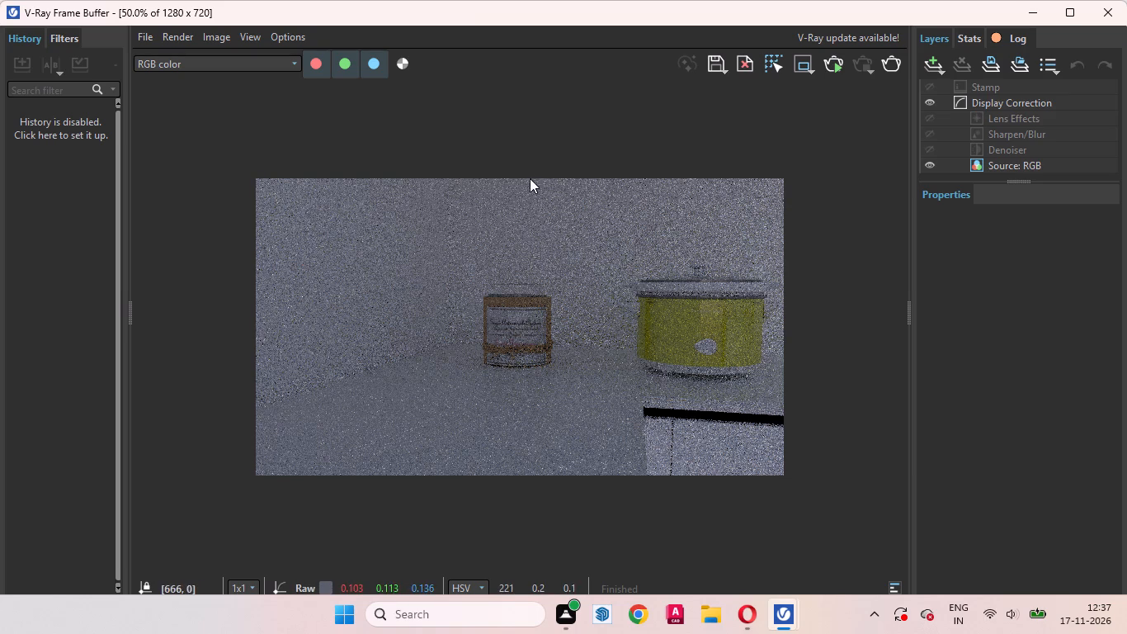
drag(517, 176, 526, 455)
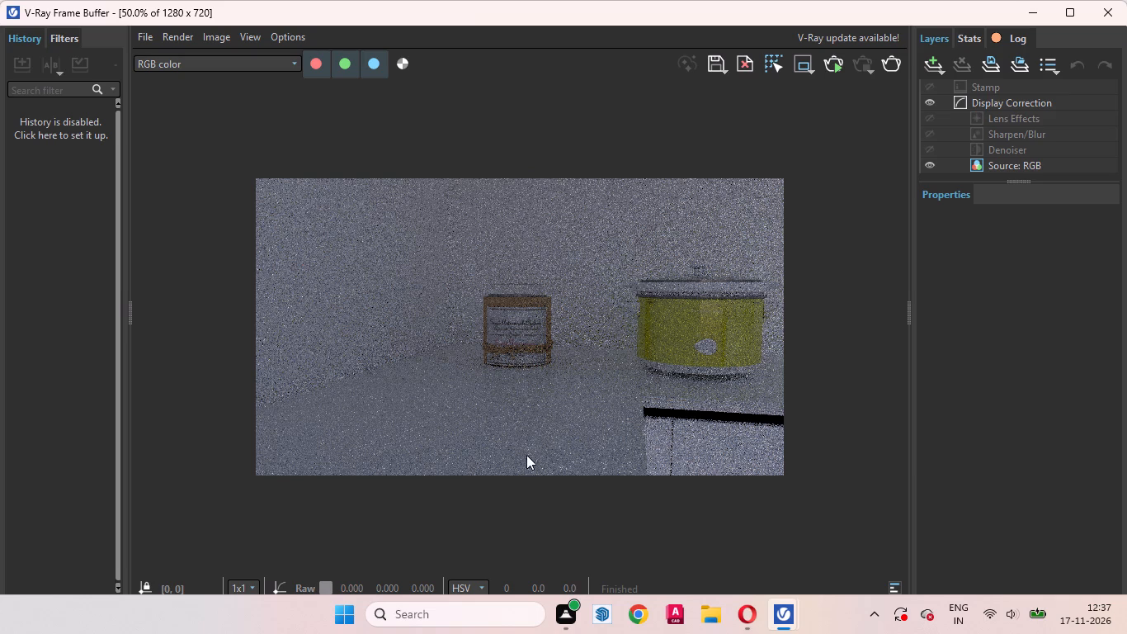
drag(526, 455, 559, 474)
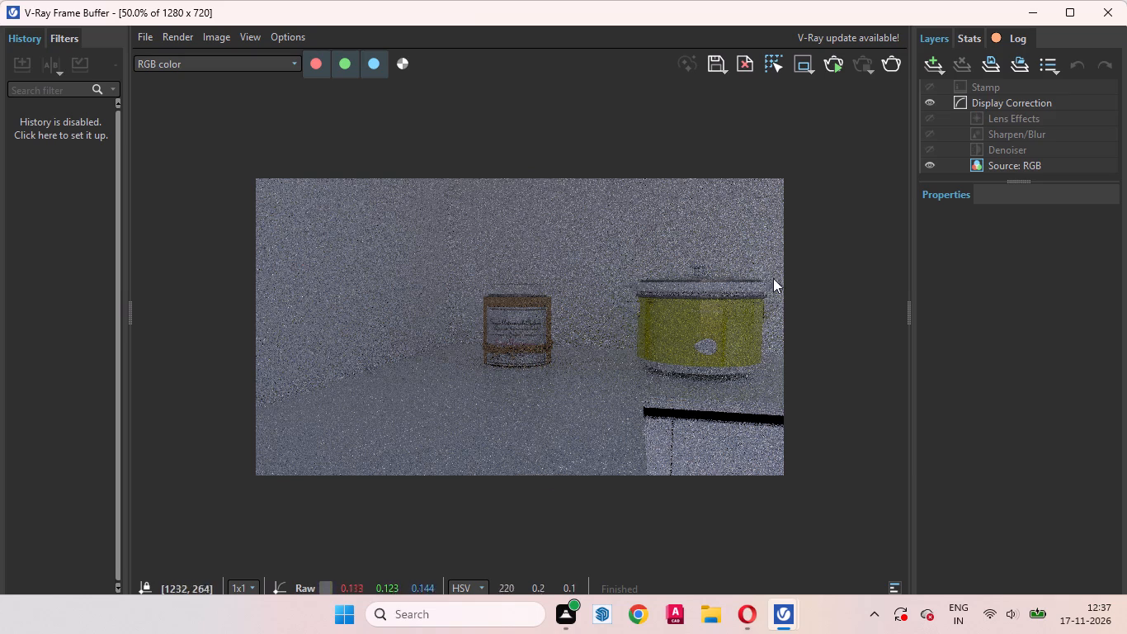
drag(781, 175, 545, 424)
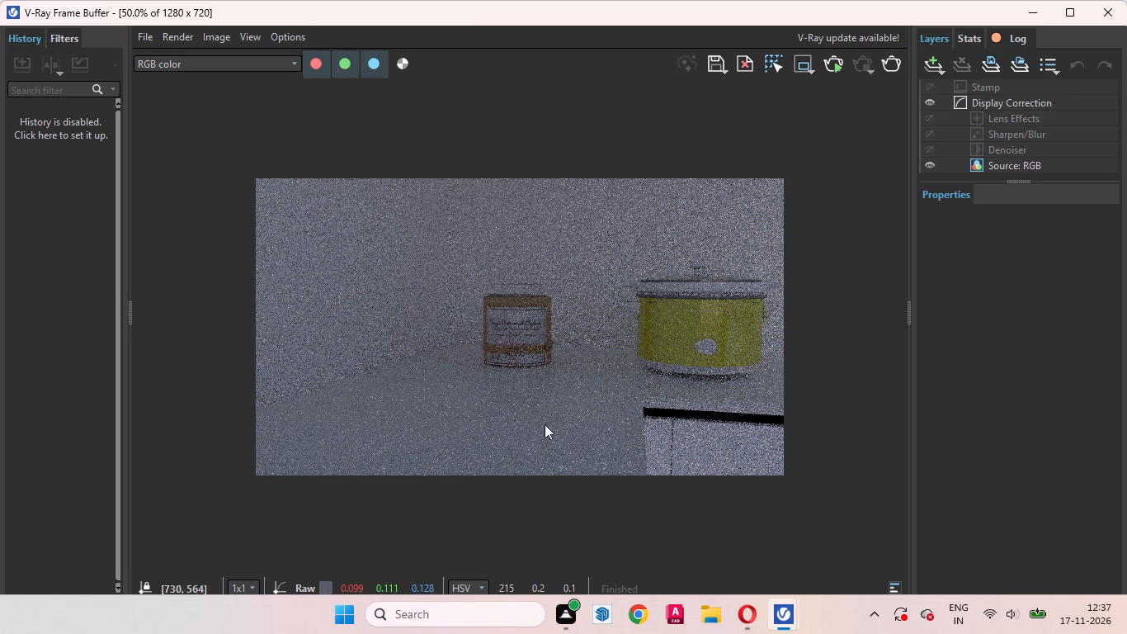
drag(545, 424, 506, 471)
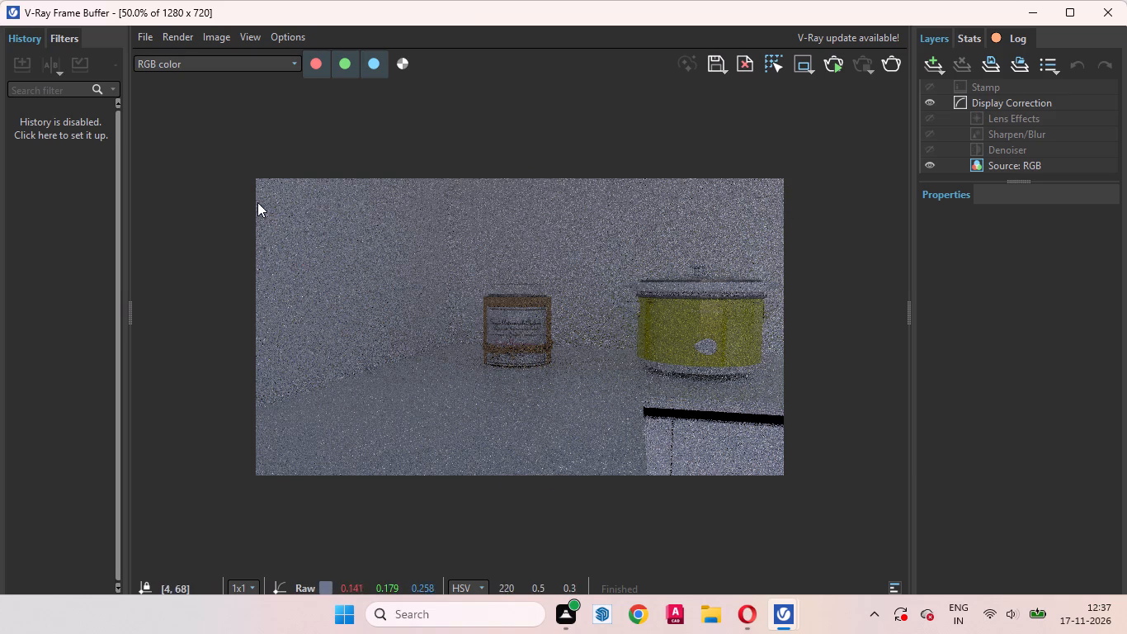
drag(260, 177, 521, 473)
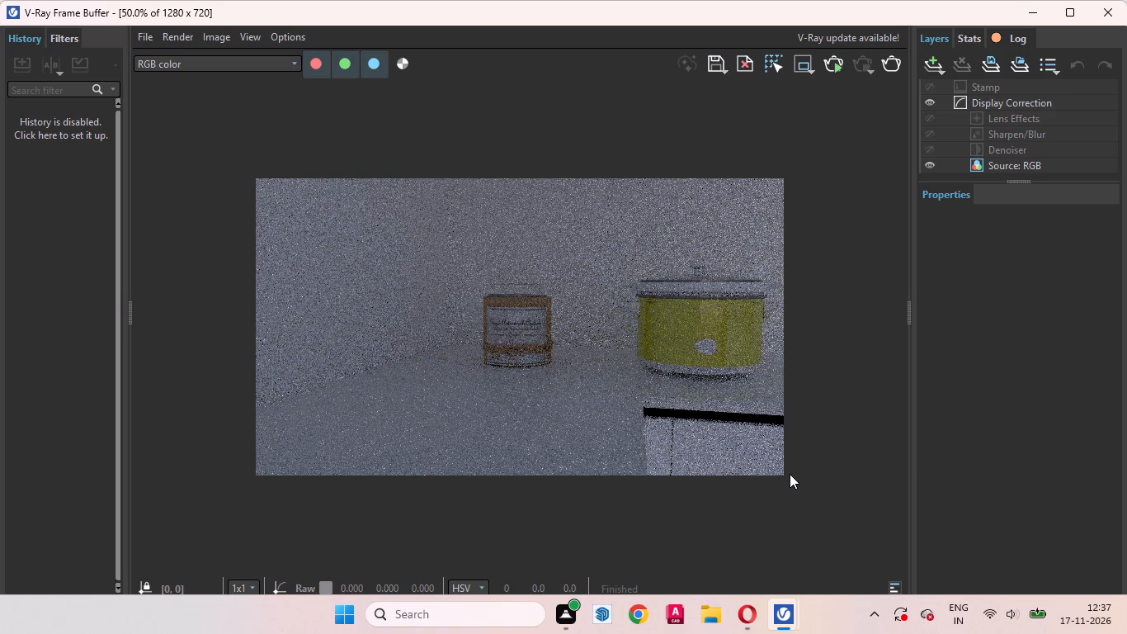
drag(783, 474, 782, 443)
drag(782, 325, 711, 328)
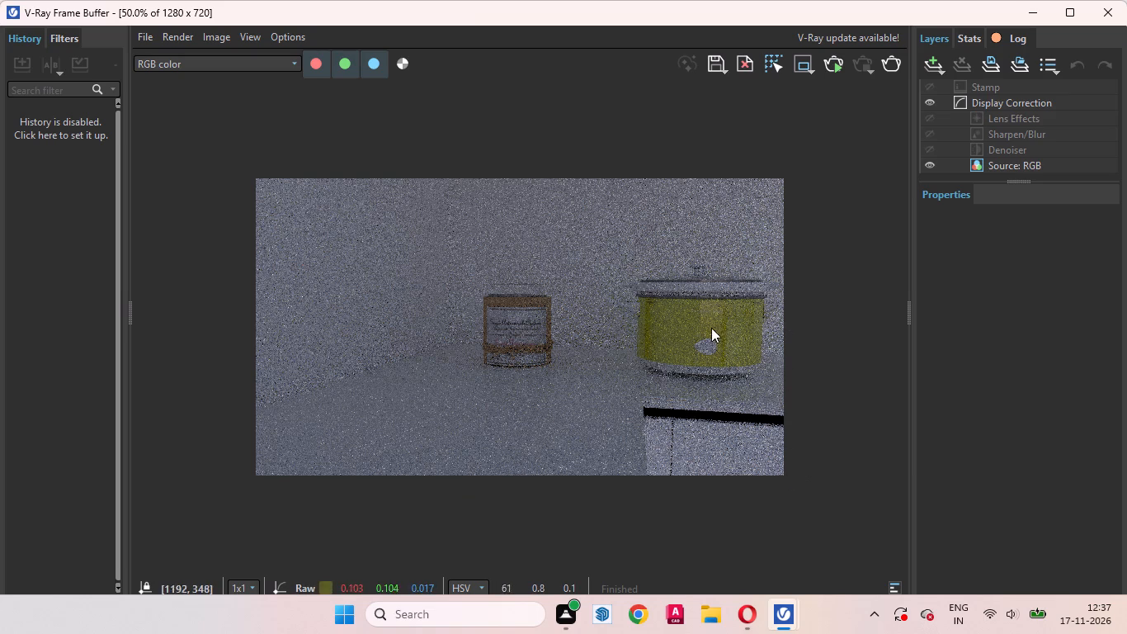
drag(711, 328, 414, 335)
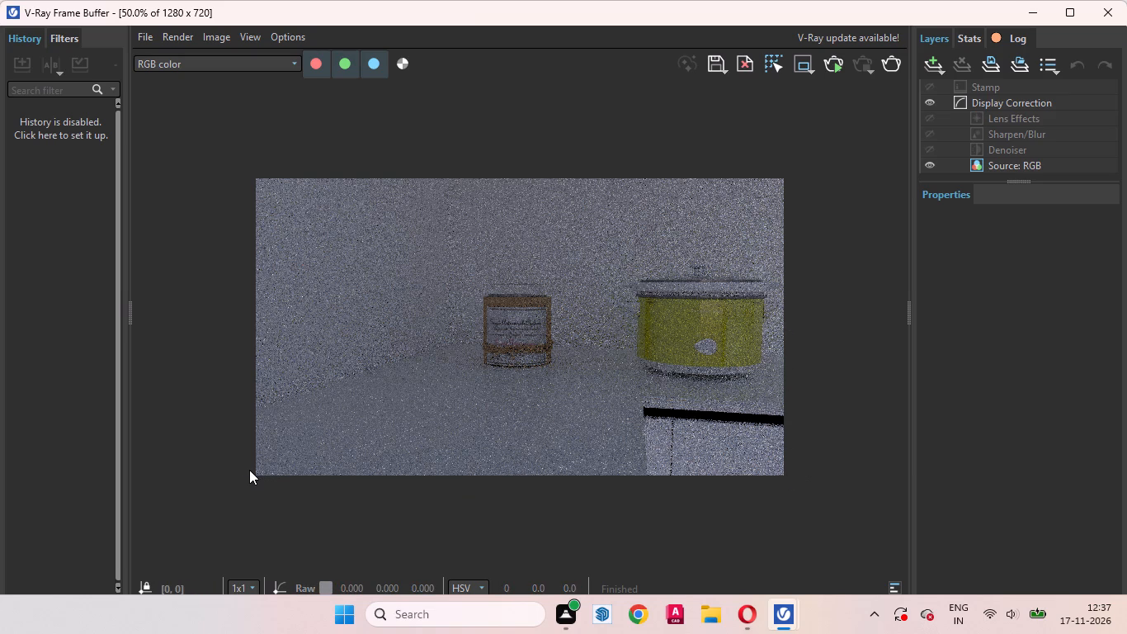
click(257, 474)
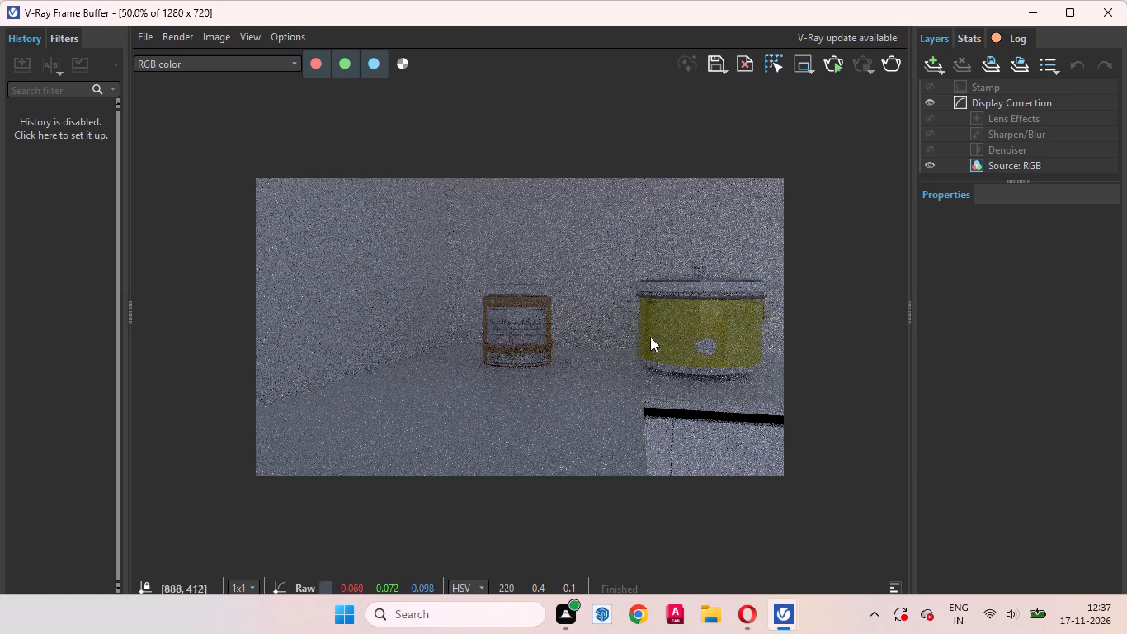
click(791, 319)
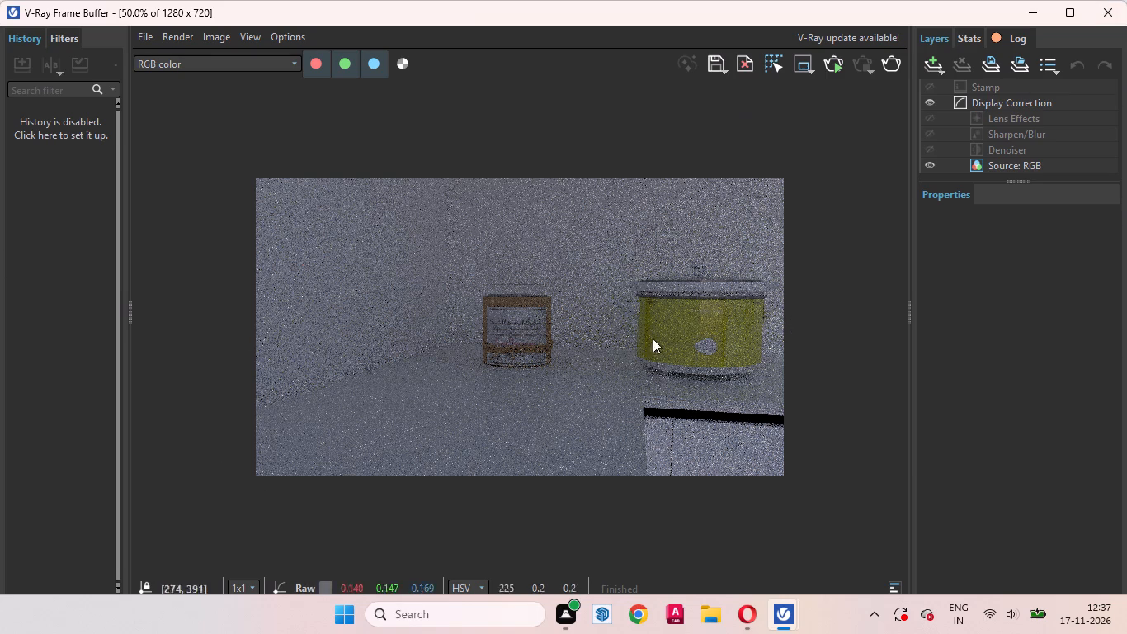
Try to minimise the V-Ray Frame Buffer to get back to the kitchen model.
click(1030, 12)
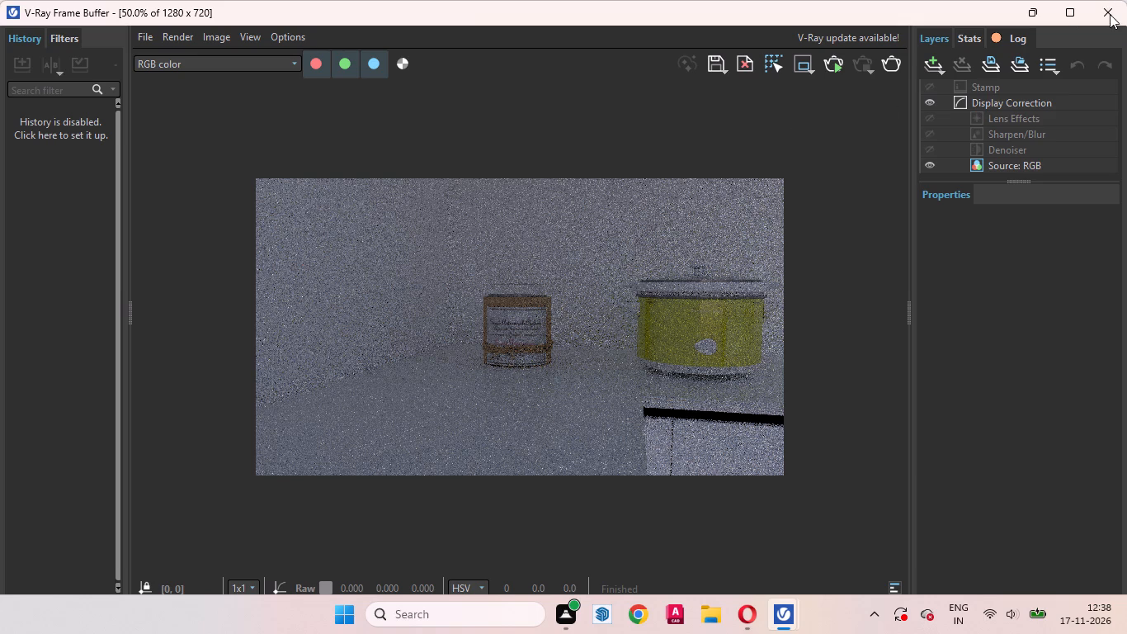
click(899, 20)
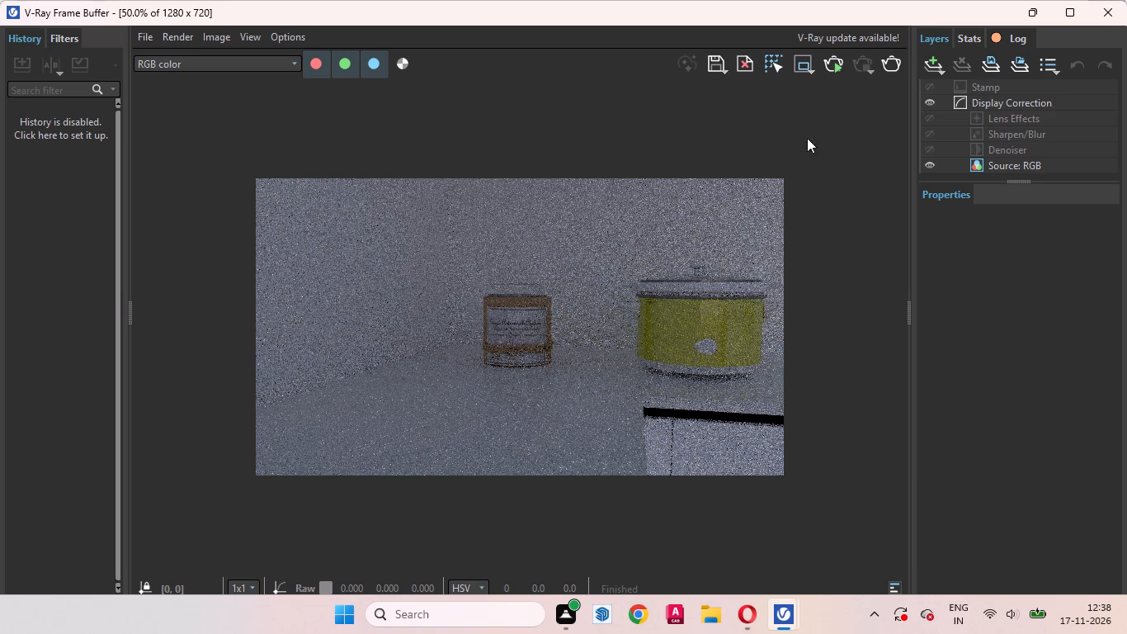
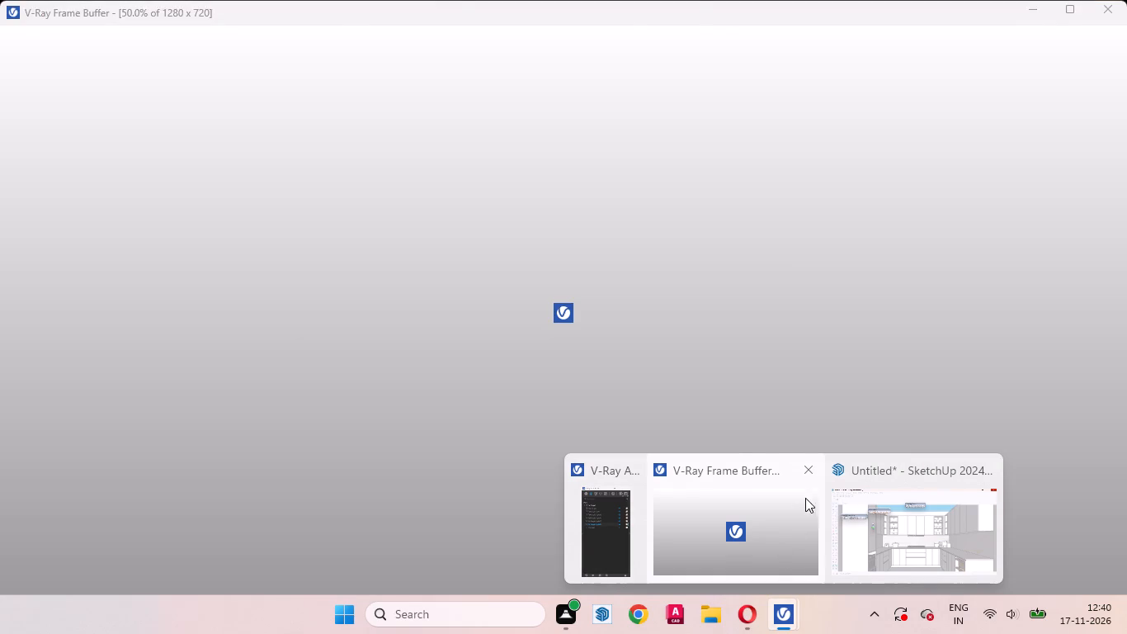
Try to close the V-Ray Frame Buffer window to return to the kitchen model in SketchUp.
click(810, 474)
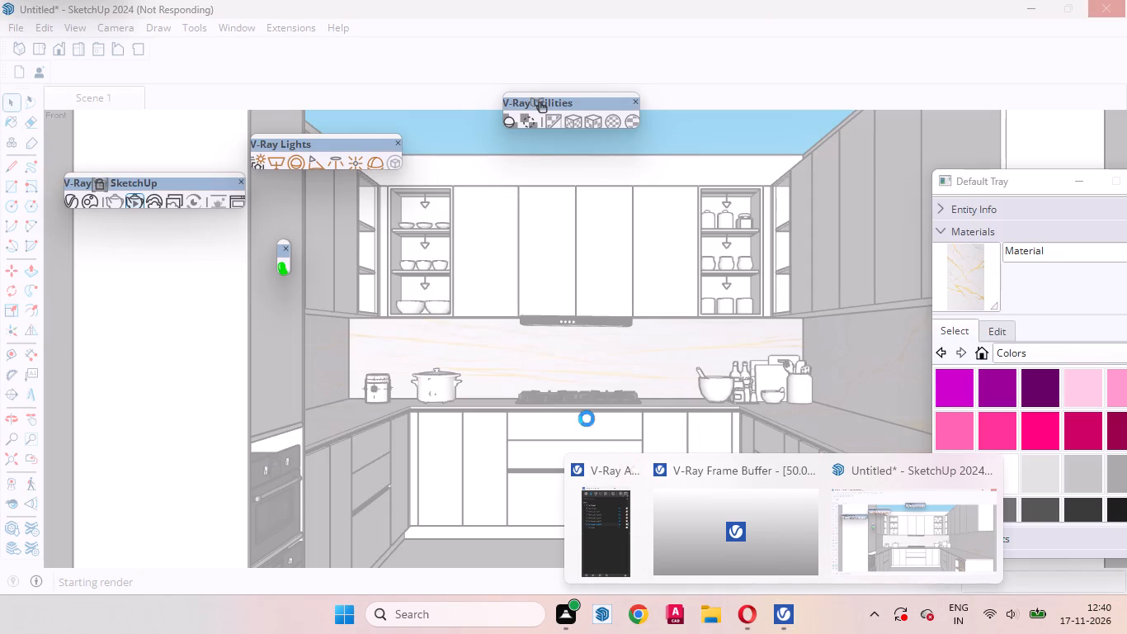
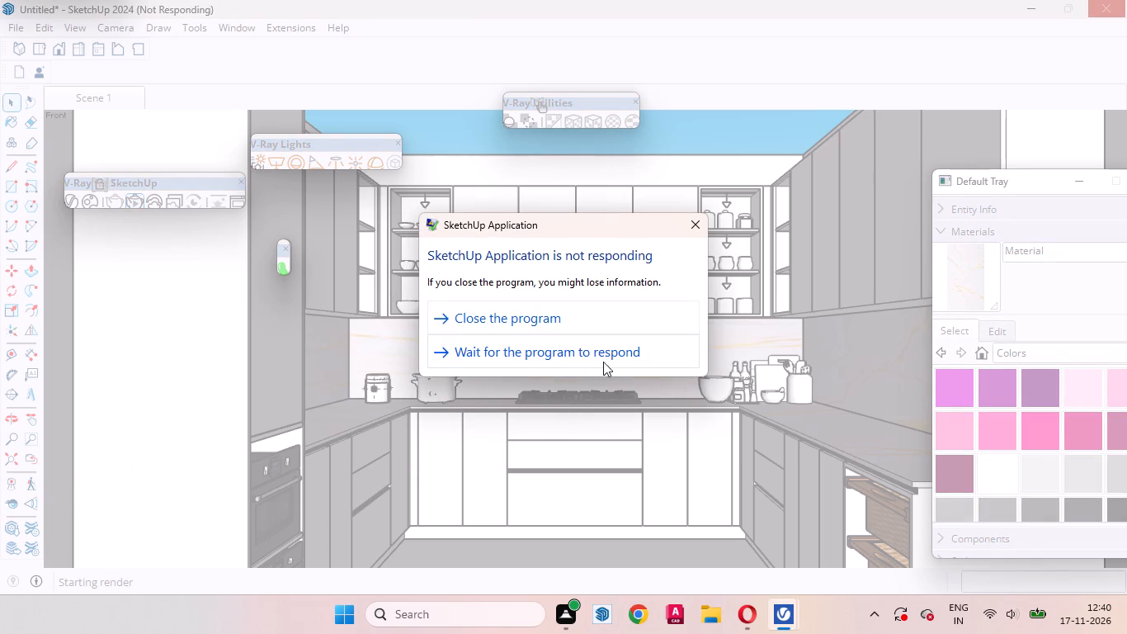
Choose to wait for SketchUp to respond instead of closing it, and dismiss the Intel Rapid Storage disk notification.
click(556, 360)
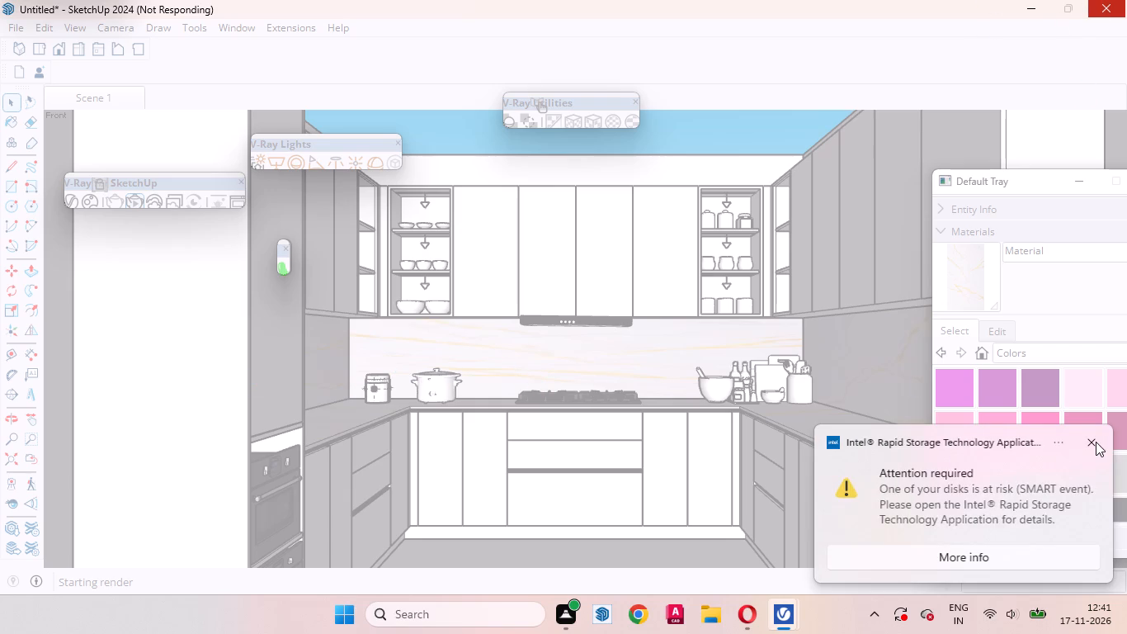
click(1096, 442)
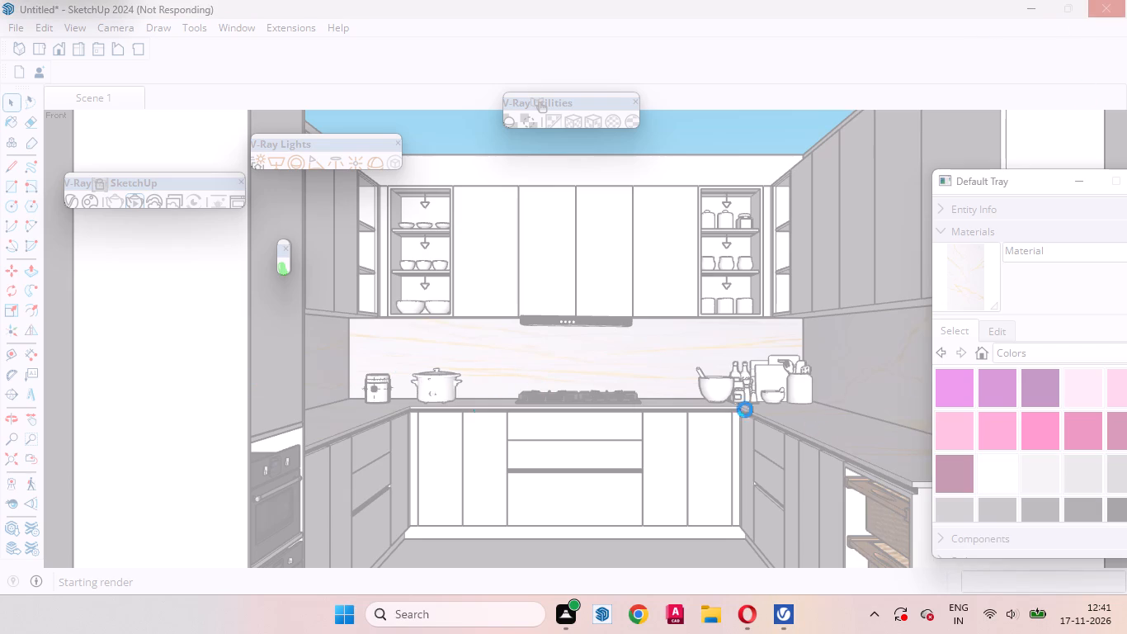
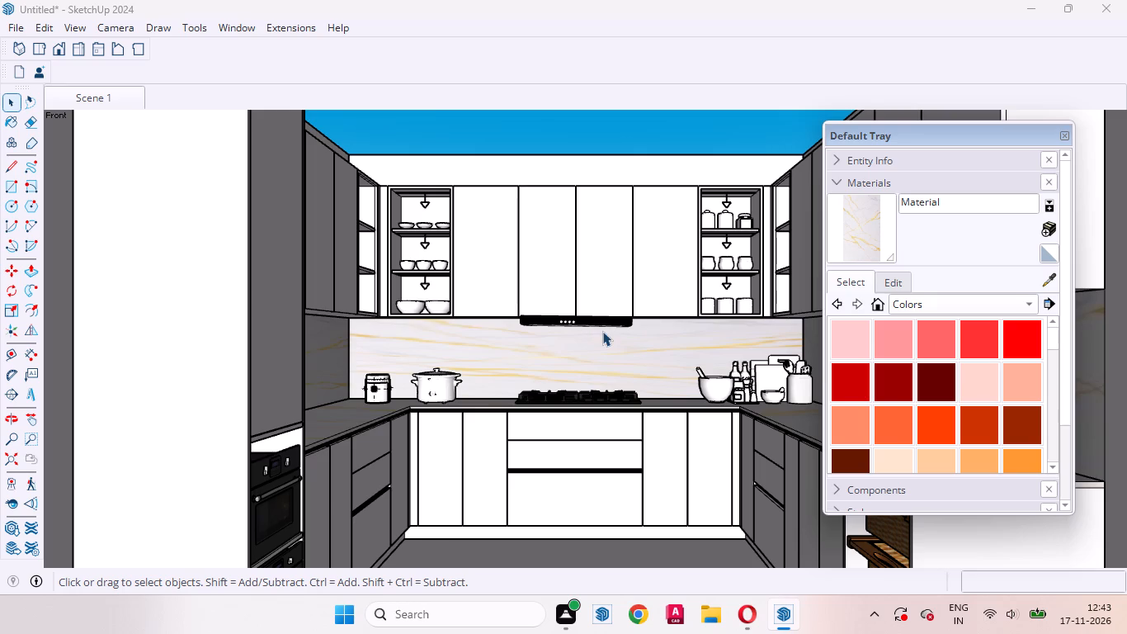
Ignore the extension update offer and keep working on the kitchen model.
scroll(471, 300, up, 3)
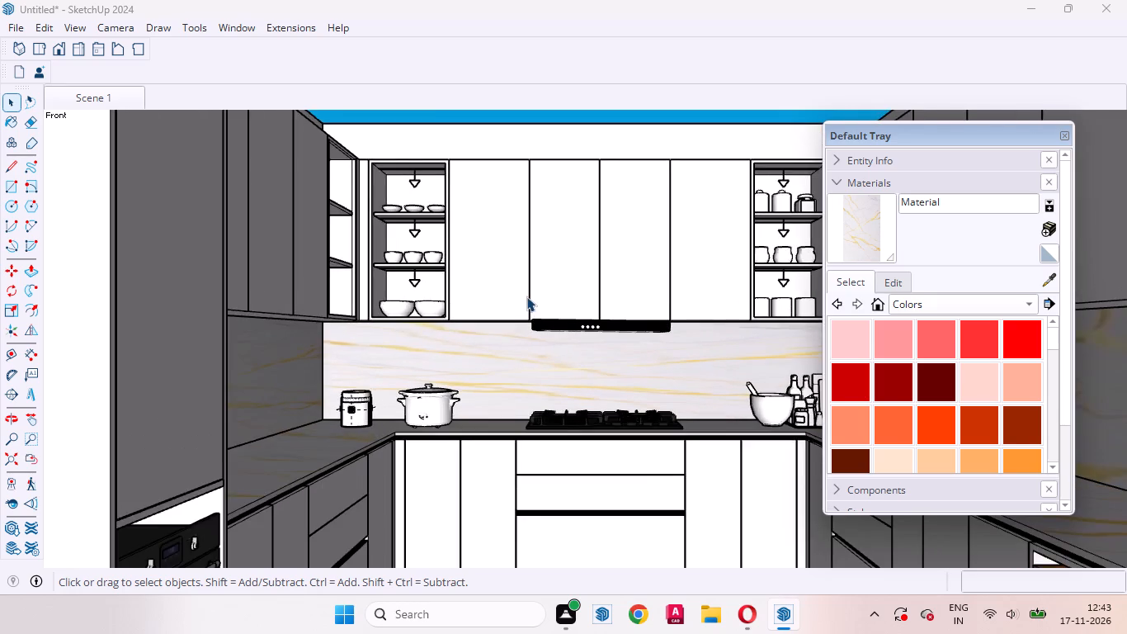
scroll(527, 297, up, 3)
scroll(445, 369, down, 1)
scroll(441, 376, up, 1)
scroll(435, 384, down, 5)
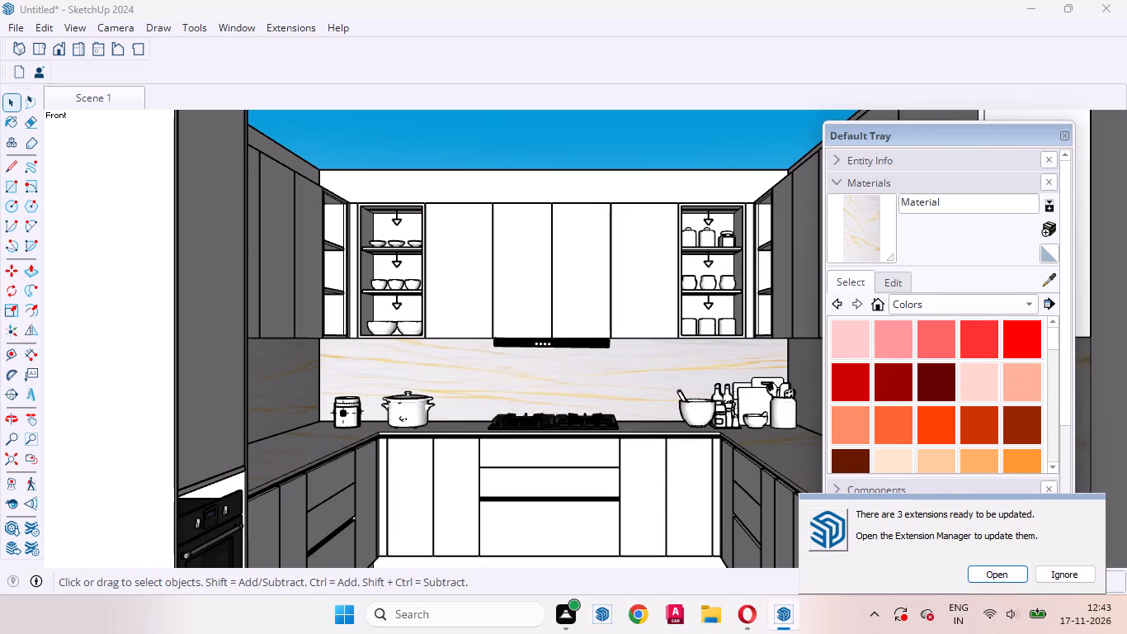
click(1063, 578)
Return the camera to the saved Scene 1 view of the kitchen.
scroll(715, 247, up, 5)
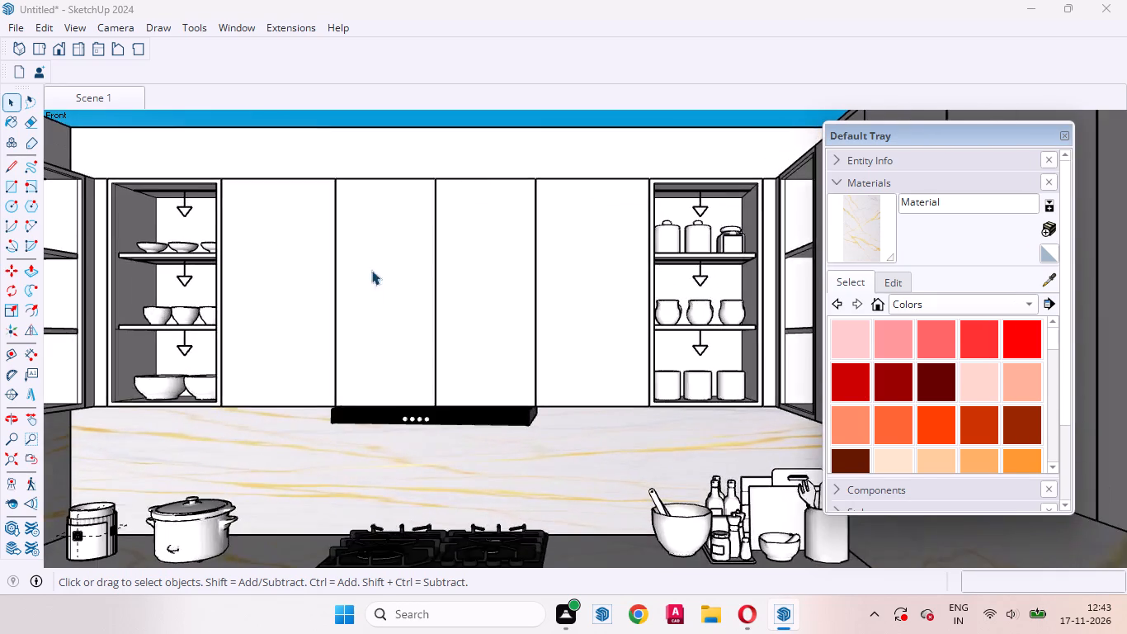
scroll(275, 311, down, 1)
scroll(271, 315, up, 1)
scroll(269, 318, down, 3)
middle_drag(424, 320, 135, 471)
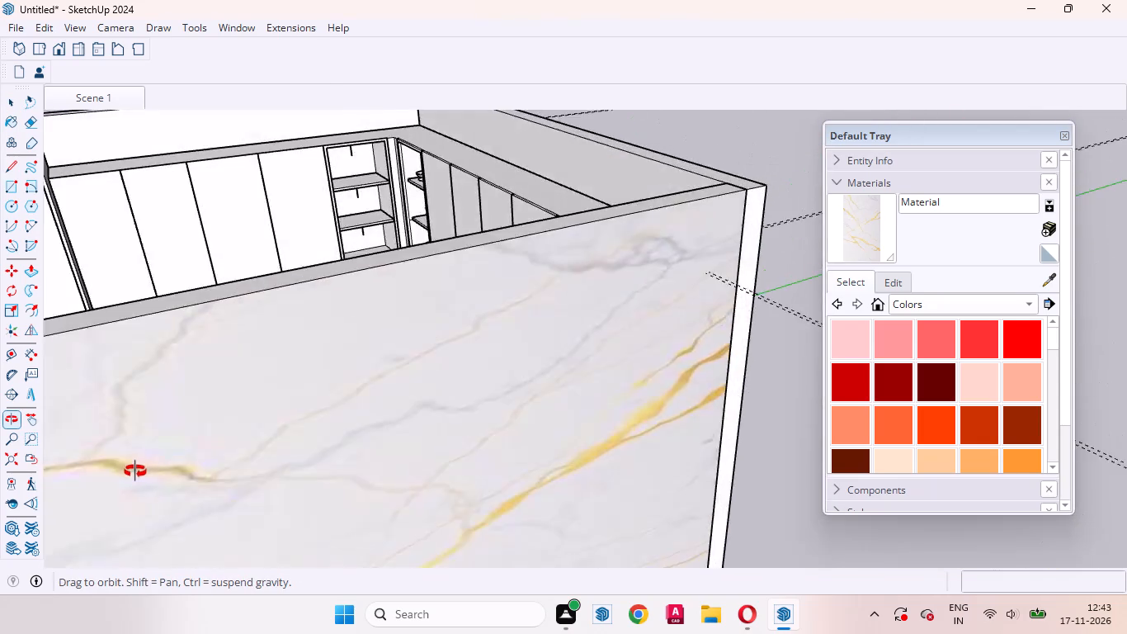
middle_drag(135, 471, 549, 411)
click(93, 95)
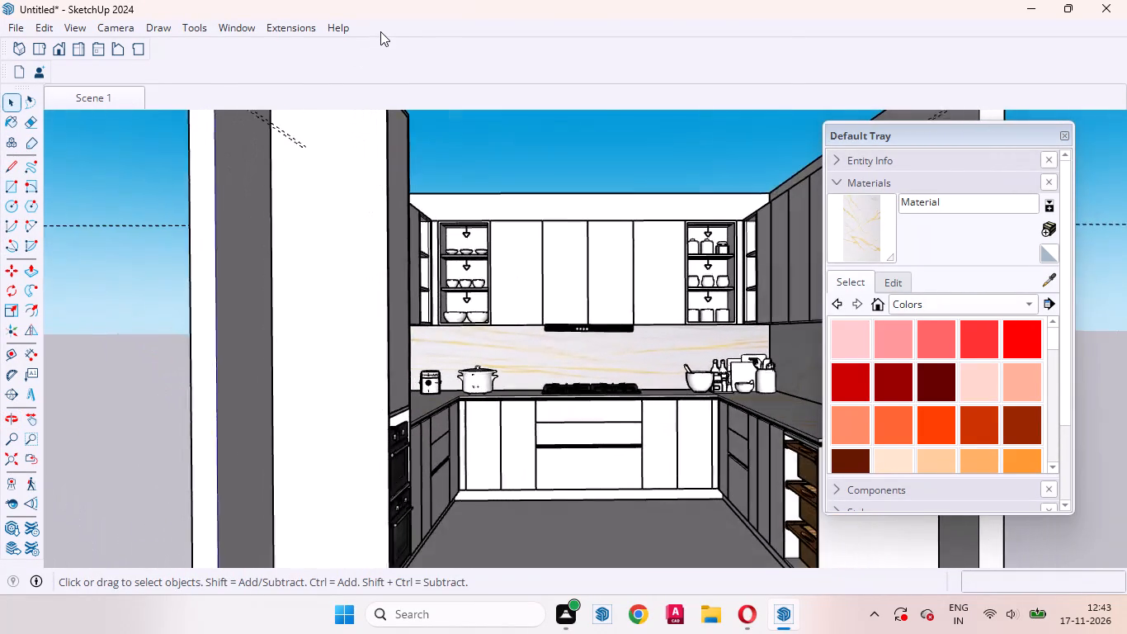
Display the V-Ray for SketchUp toolbar.
right_click(380, 31)
click(642, 66)
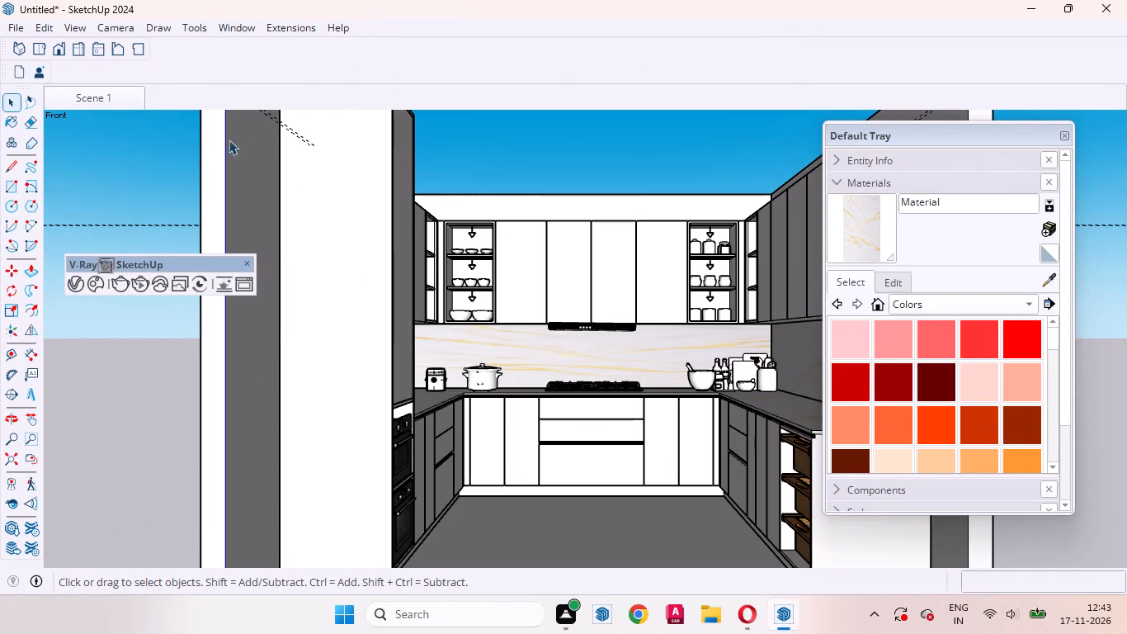
Start an interactive V-Ray render of the Scene 1 kitchen view and dismiss the Intel Rapid Storage disk notification.
click(73, 288)
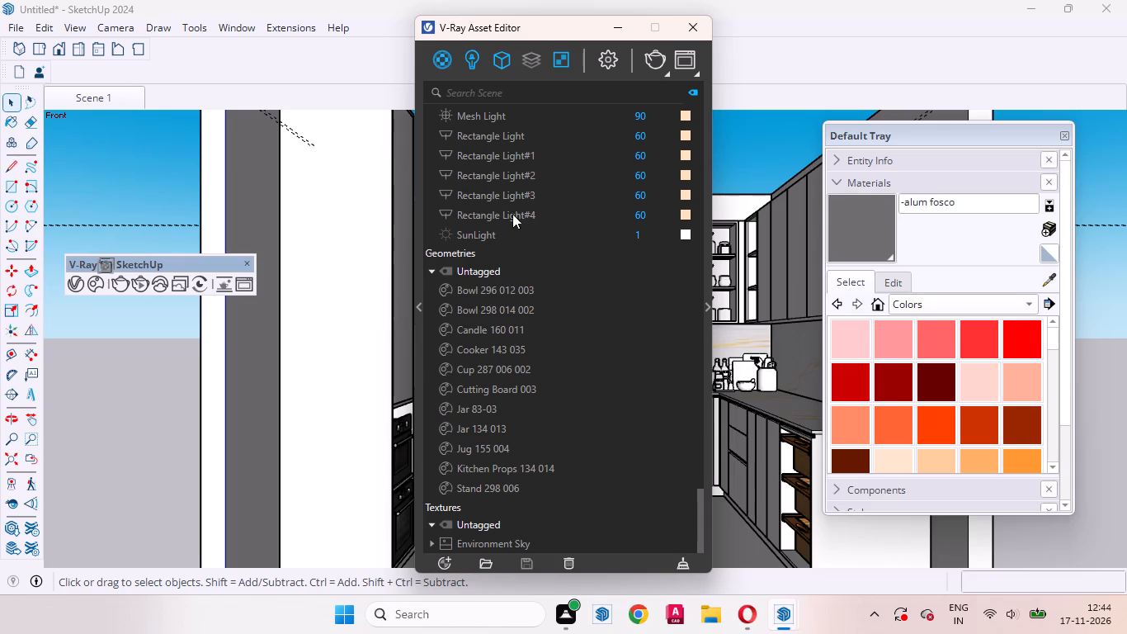
click(96, 97)
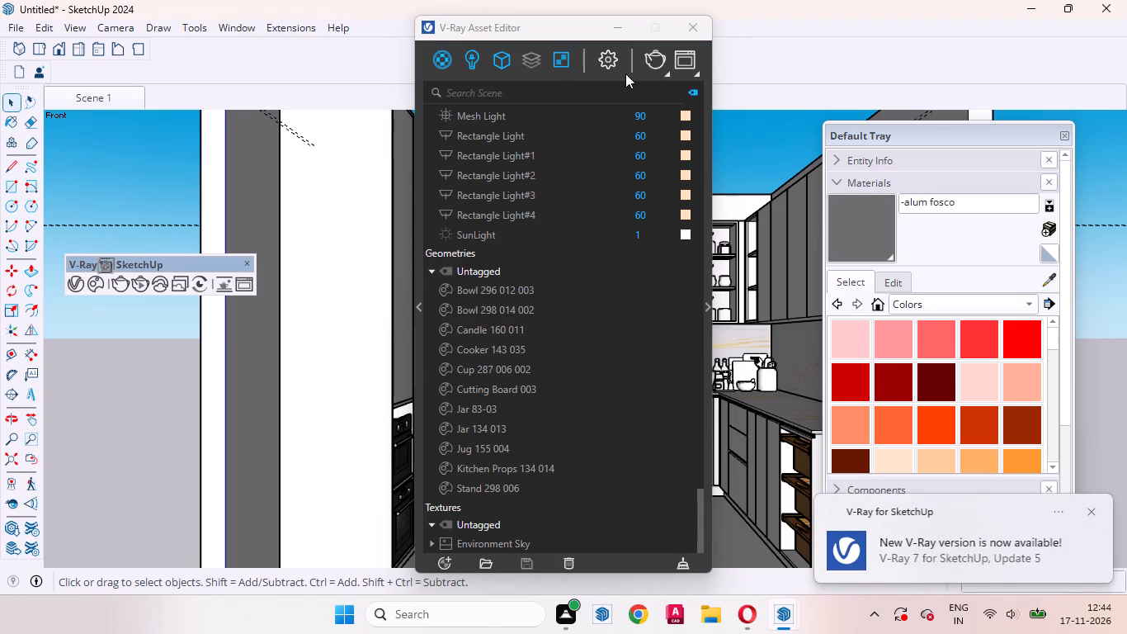
click(667, 72)
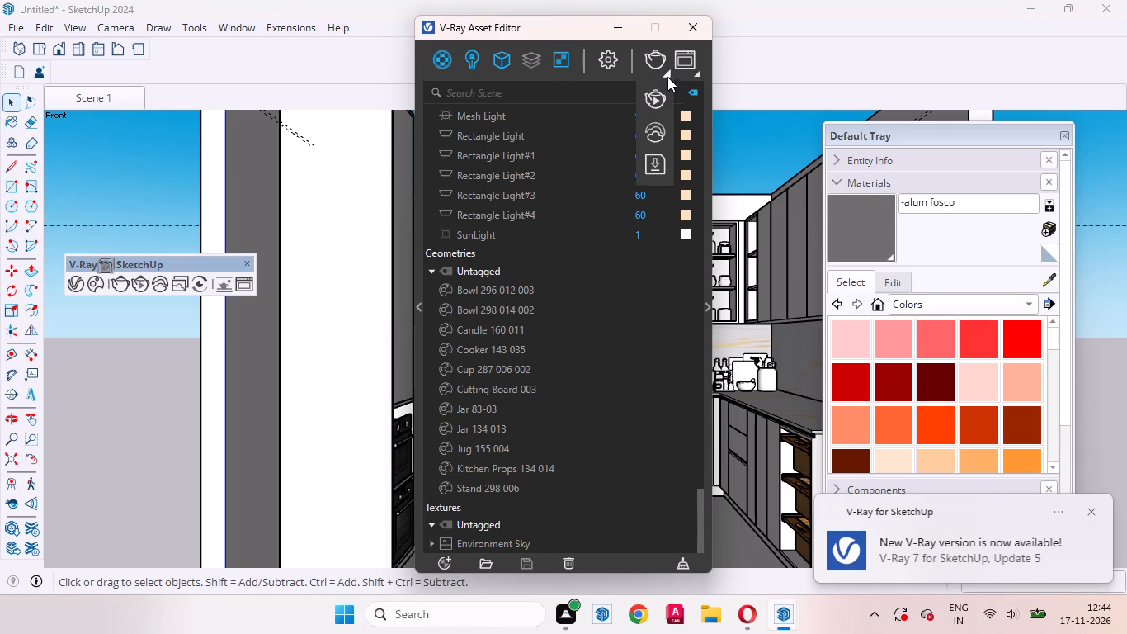
click(653, 99)
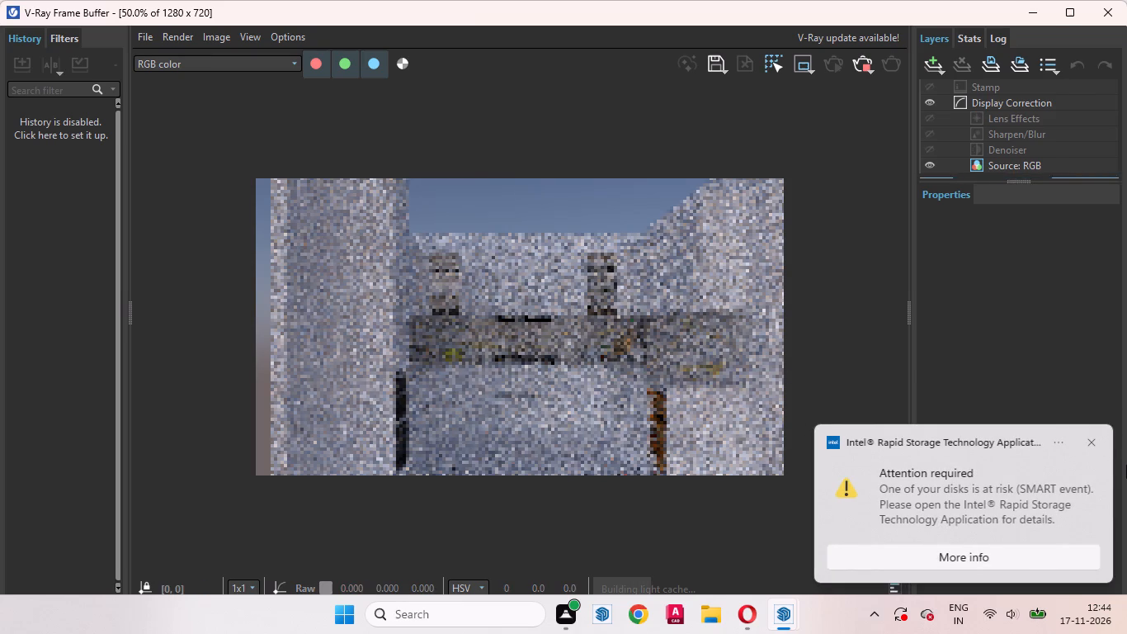
click(1095, 439)
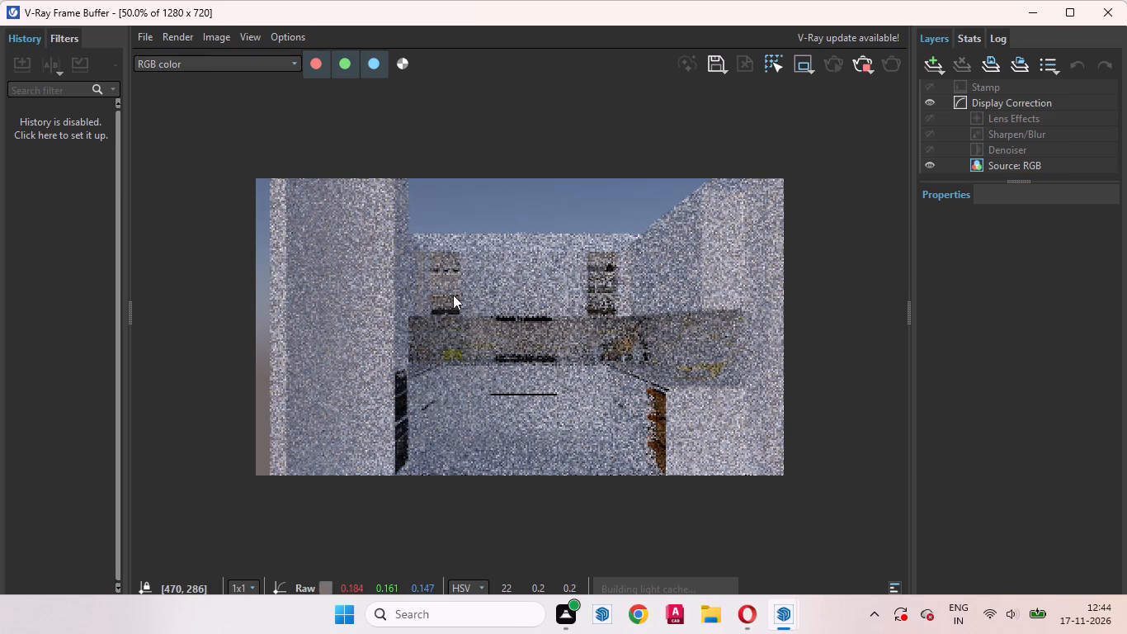
Examine the display cabinet lighting, backsplash and base cabinets up close in the developing kitchen render.
scroll(453, 295, up, 2)
scroll(479, 336, down, 1)
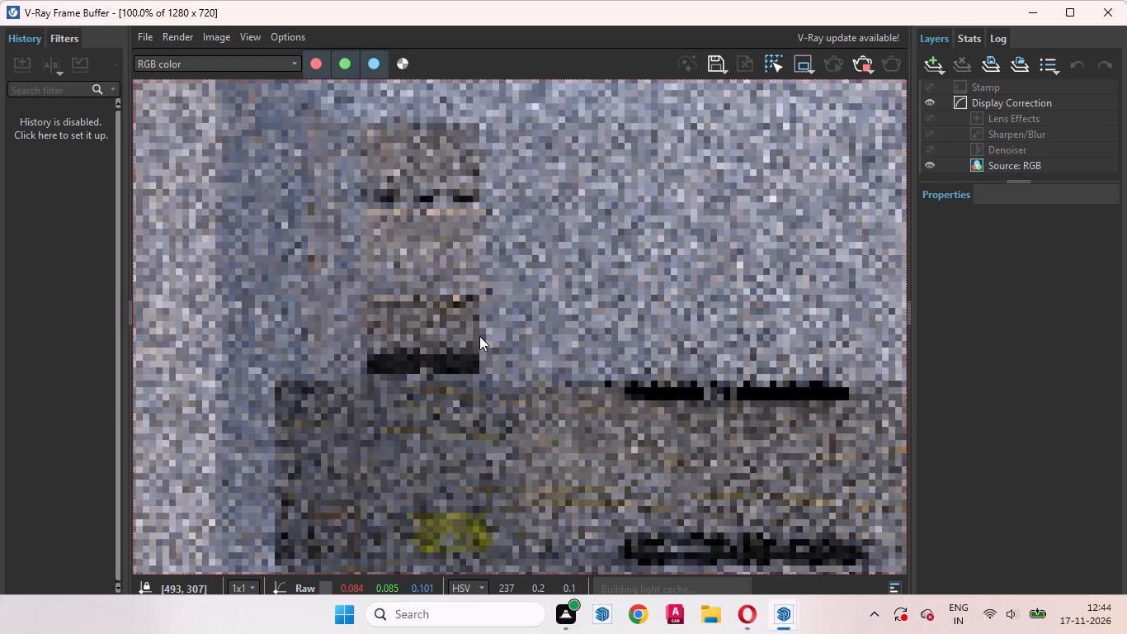
scroll(497, 344, down, 1)
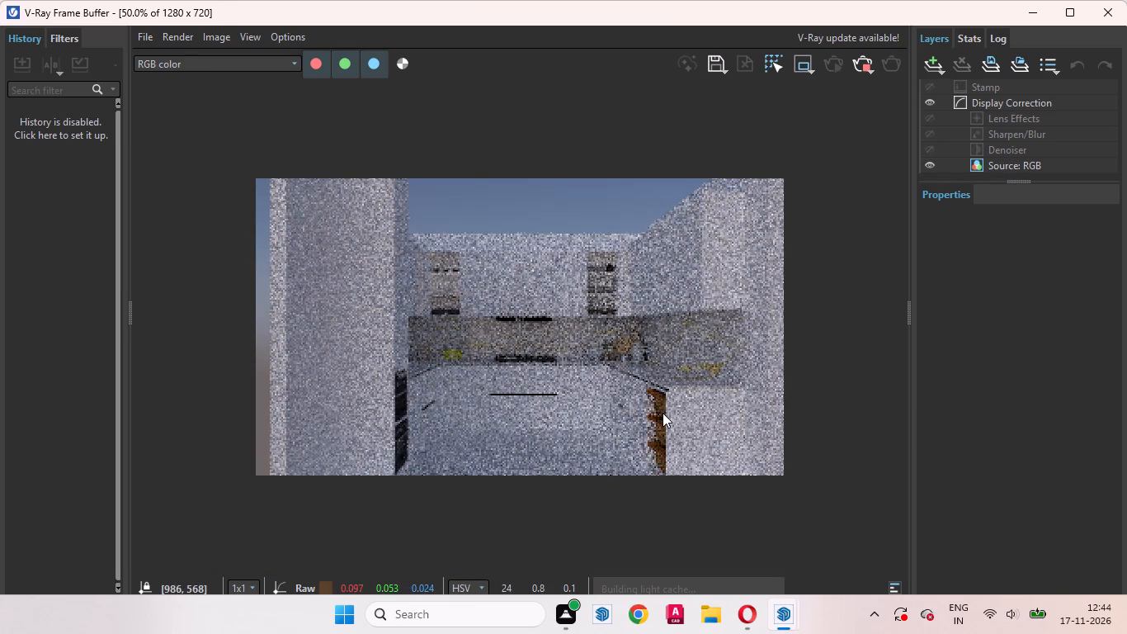
scroll(666, 409, up, 1)
scroll(661, 403, down, 1)
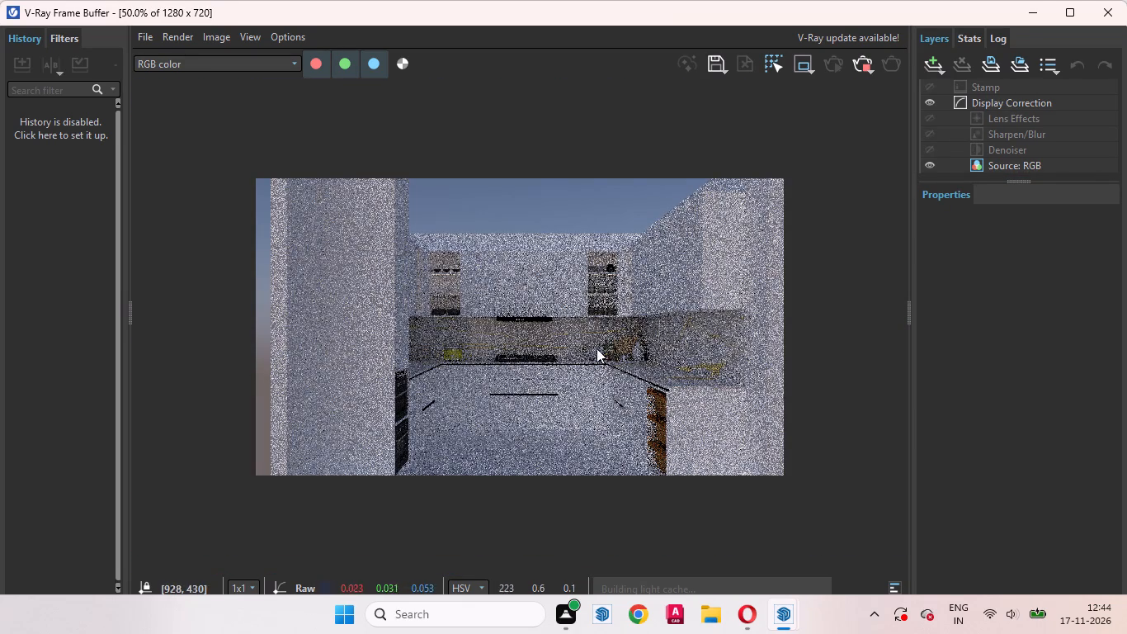
scroll(577, 346, up, 1)
scroll(425, 371, down, 1)
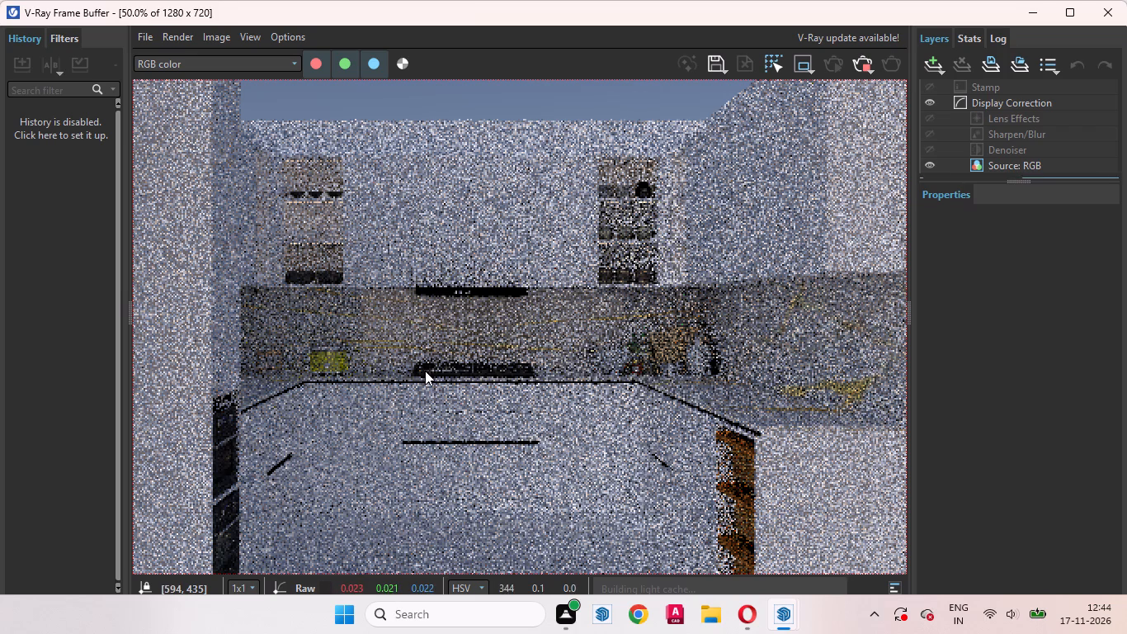
scroll(583, 367, up, 1)
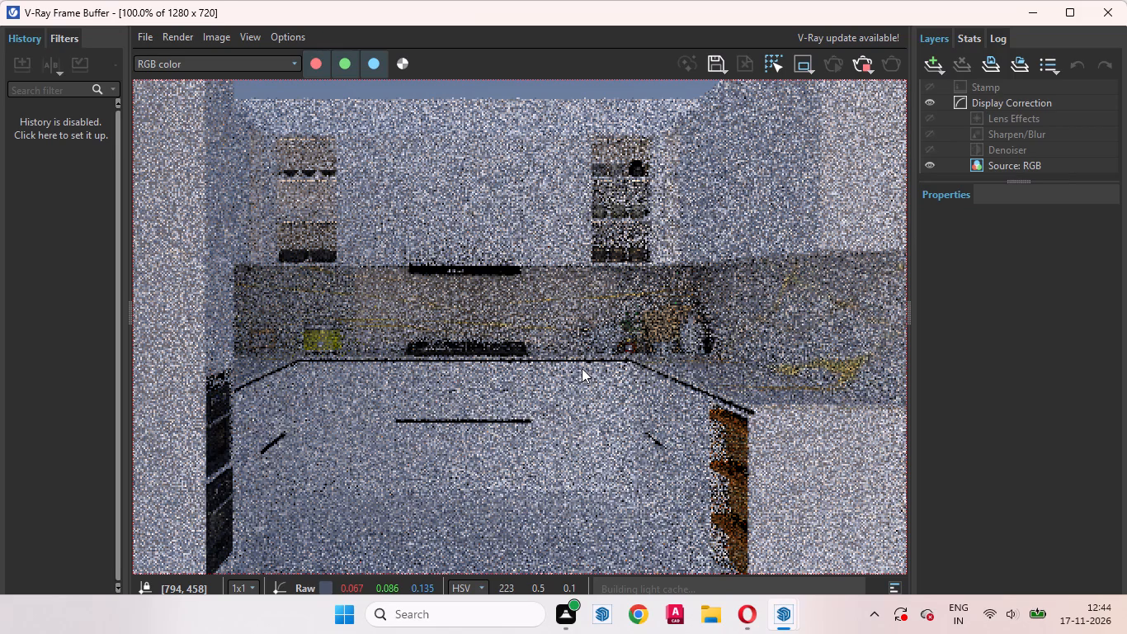
scroll(337, 381, down, 1)
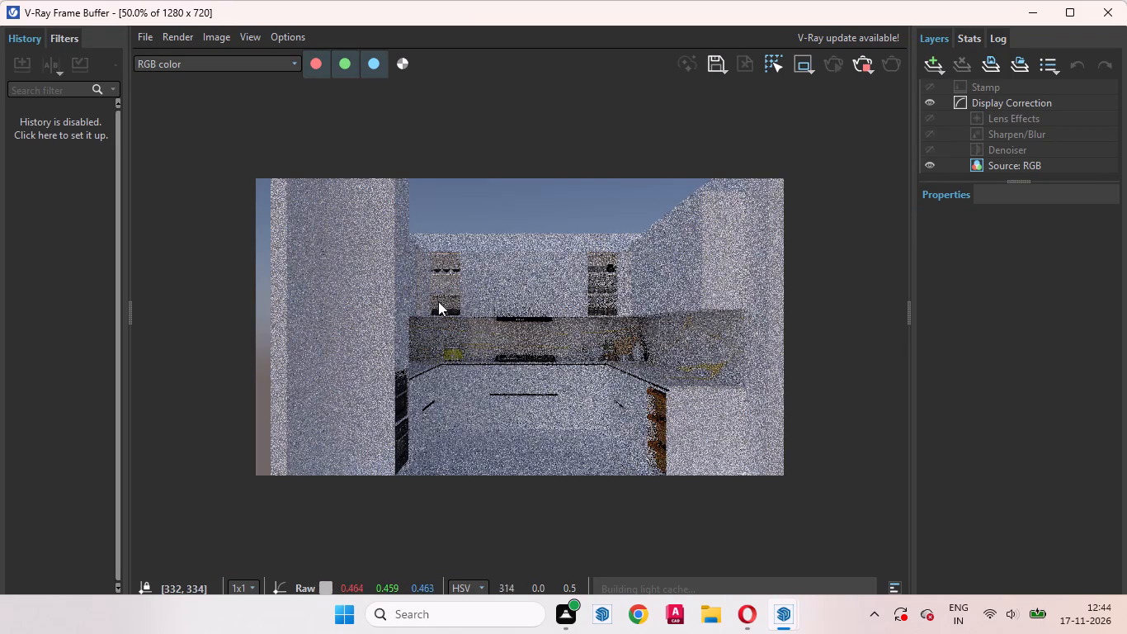
scroll(654, 386, up, 1)
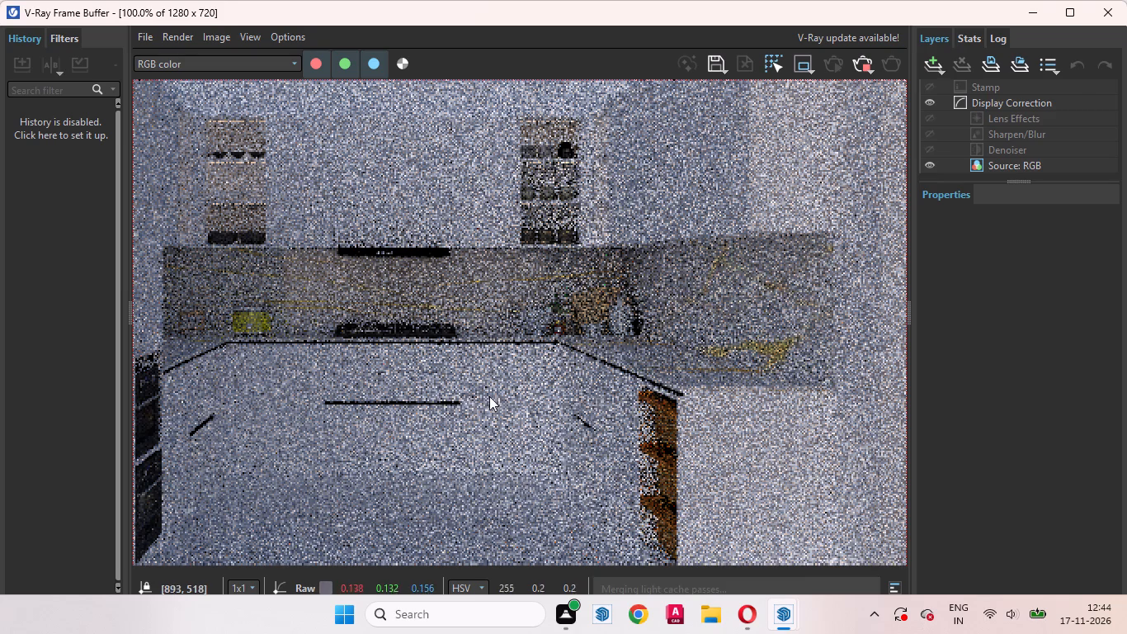
scroll(474, 399, down, 1)
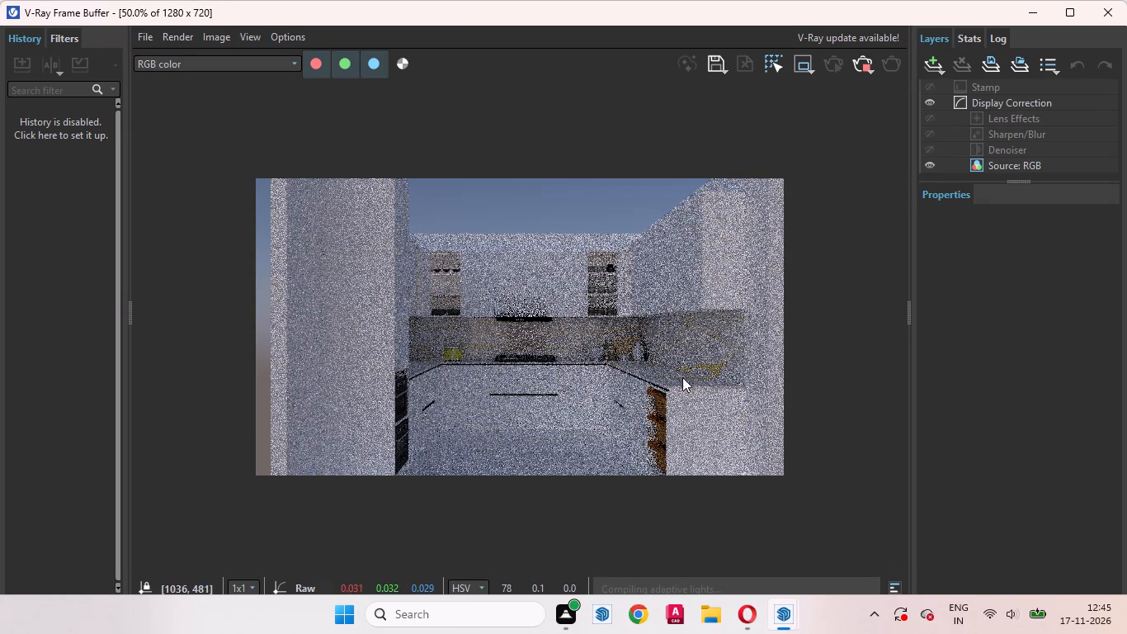
scroll(557, 350, up, 1)
scroll(369, 375, down, 1)
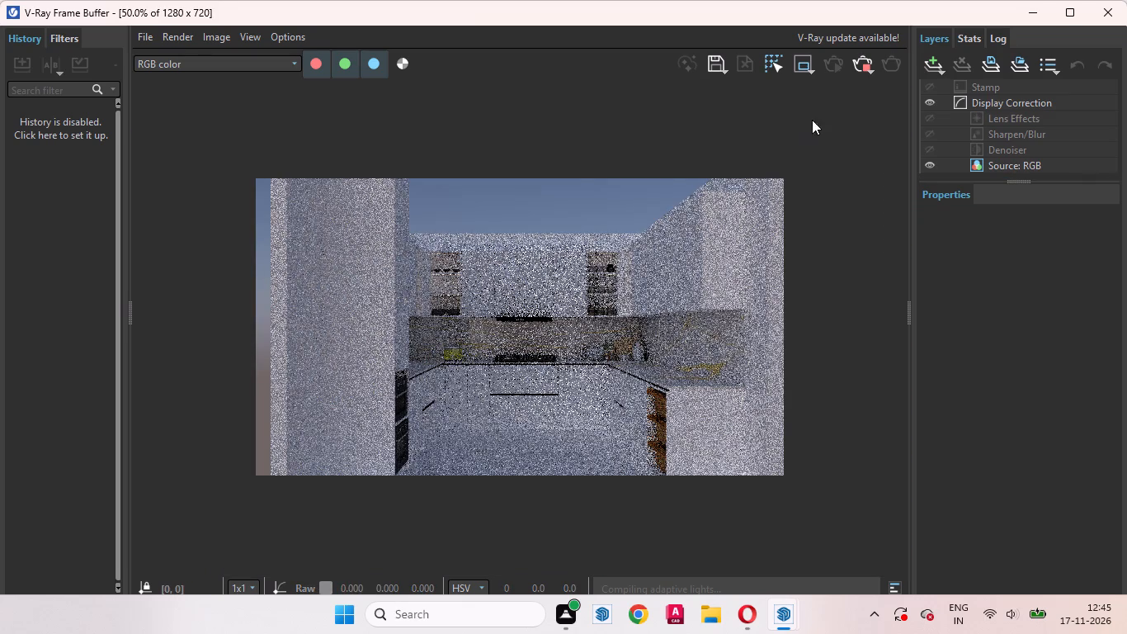
Stop the interactive render and minimise the V-Ray Frame Buffer and the Asset Editor.
click(870, 66)
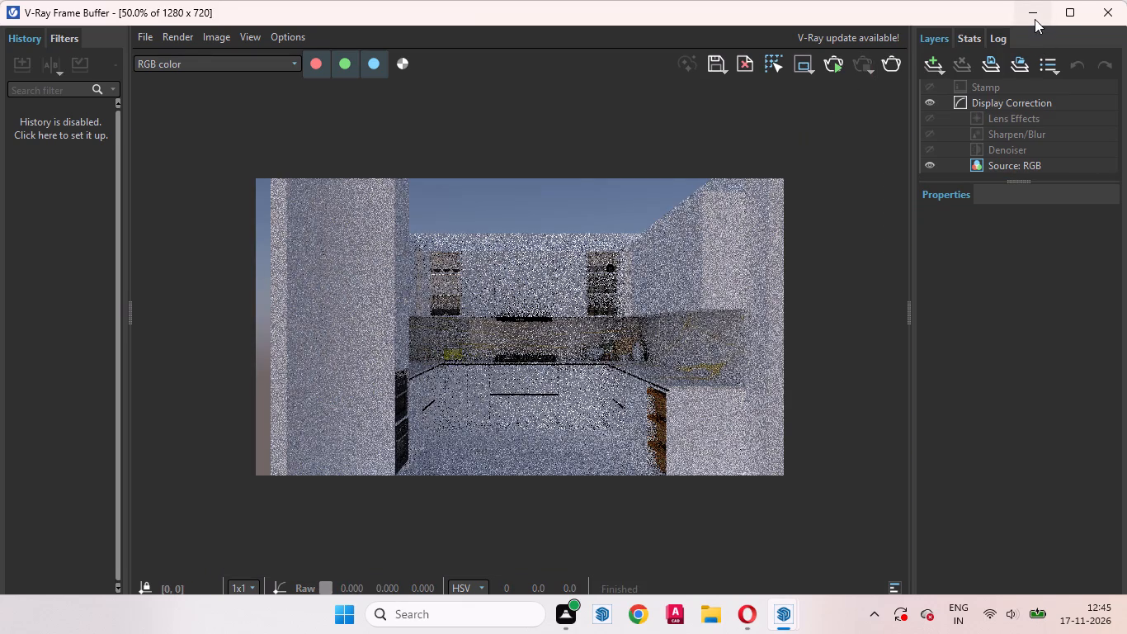
click(1035, 15)
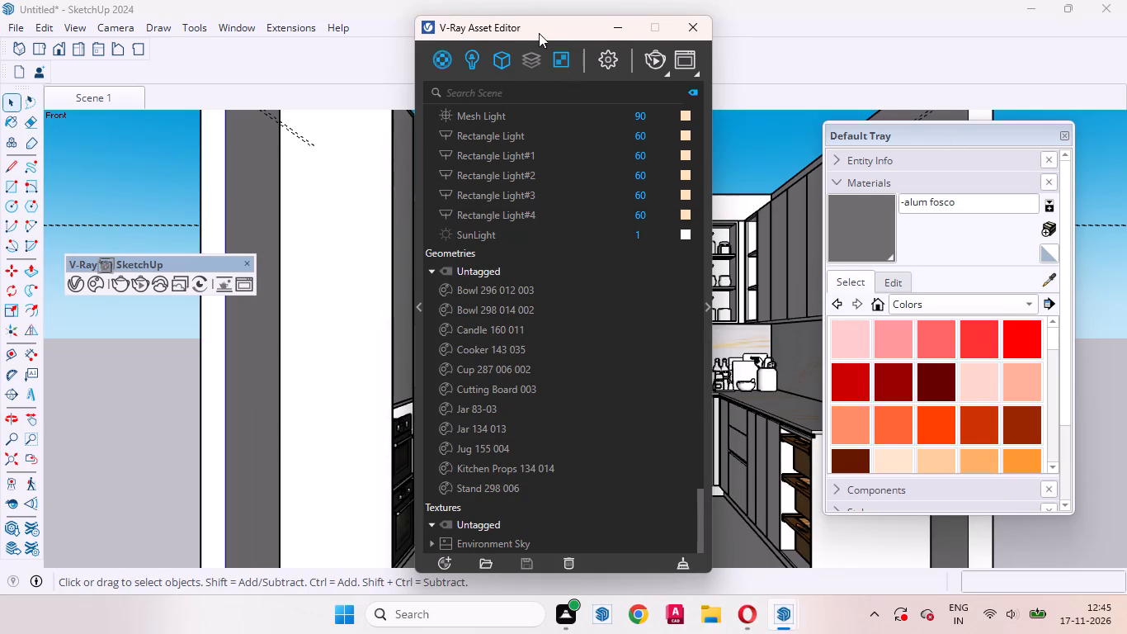
click(615, 31)
Update Scene 1 with a closer framing of the kitchen, moving the Default Tray out of the view.
drag(971, 137, 980, 148)
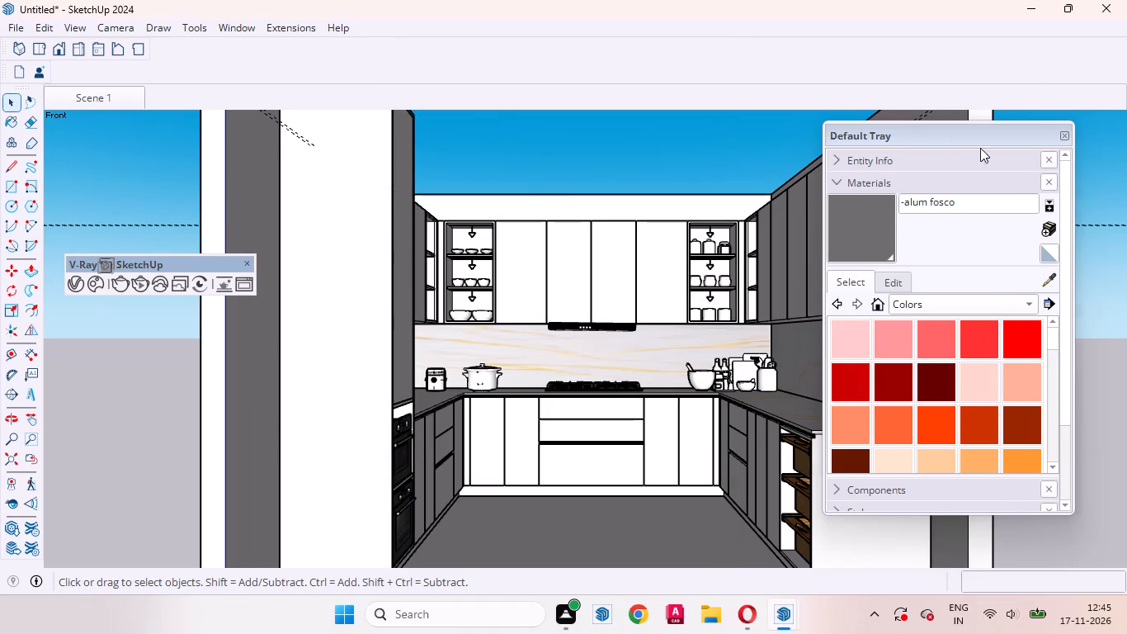
drag(980, 148, 1040, 480)
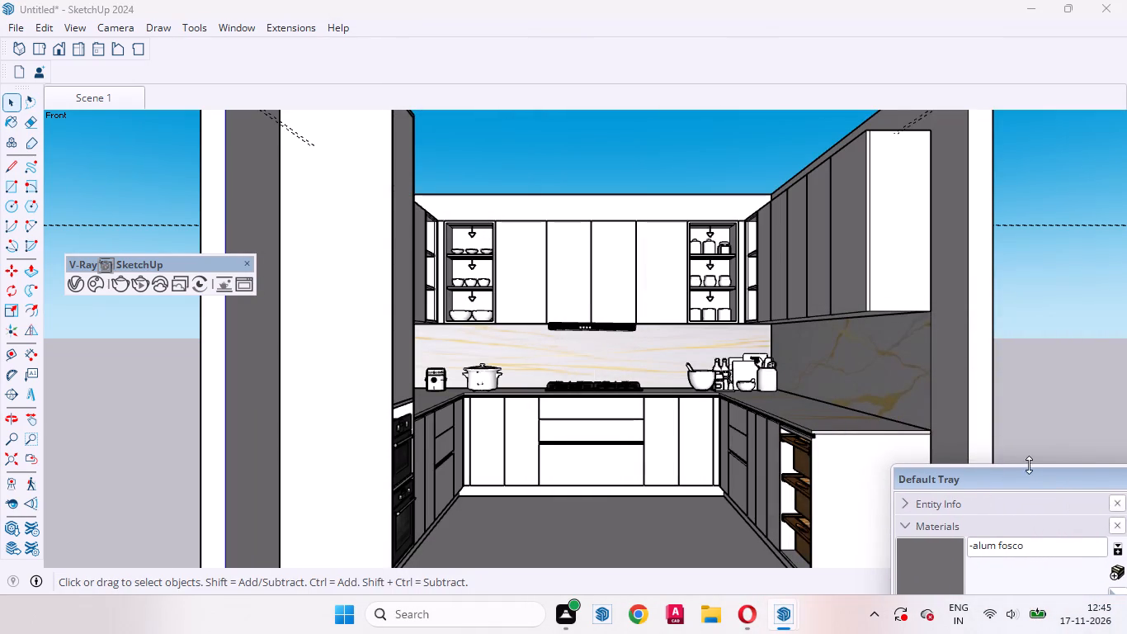
scroll(663, 479, up, 1)
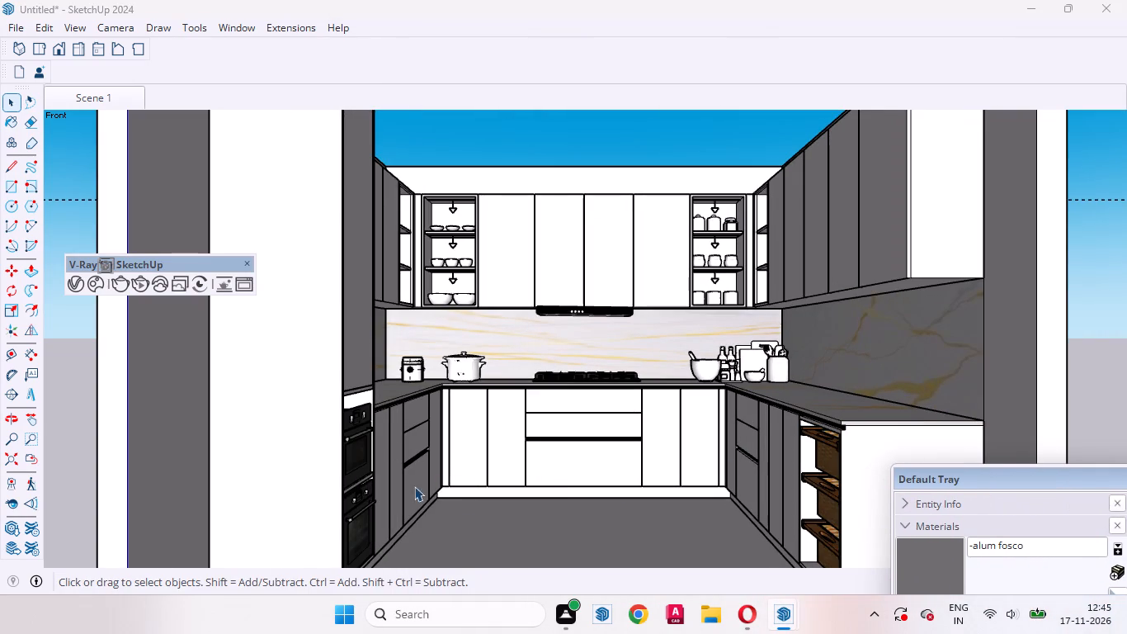
scroll(604, 532, down, 1)
scroll(611, 334, up, 1)
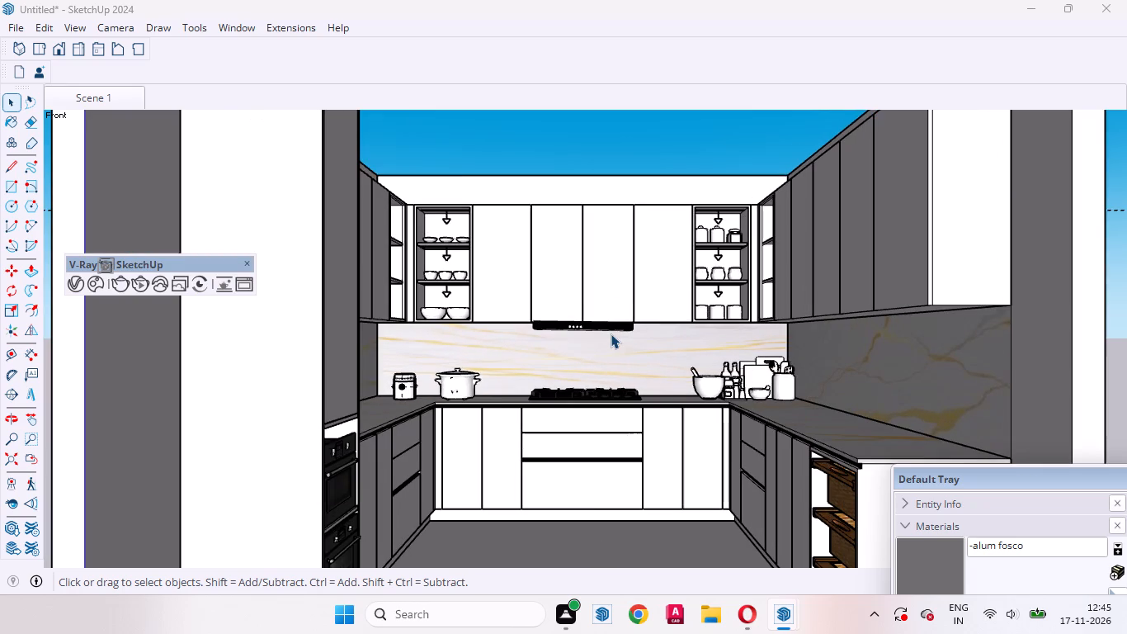
scroll(589, 504, up, 1)
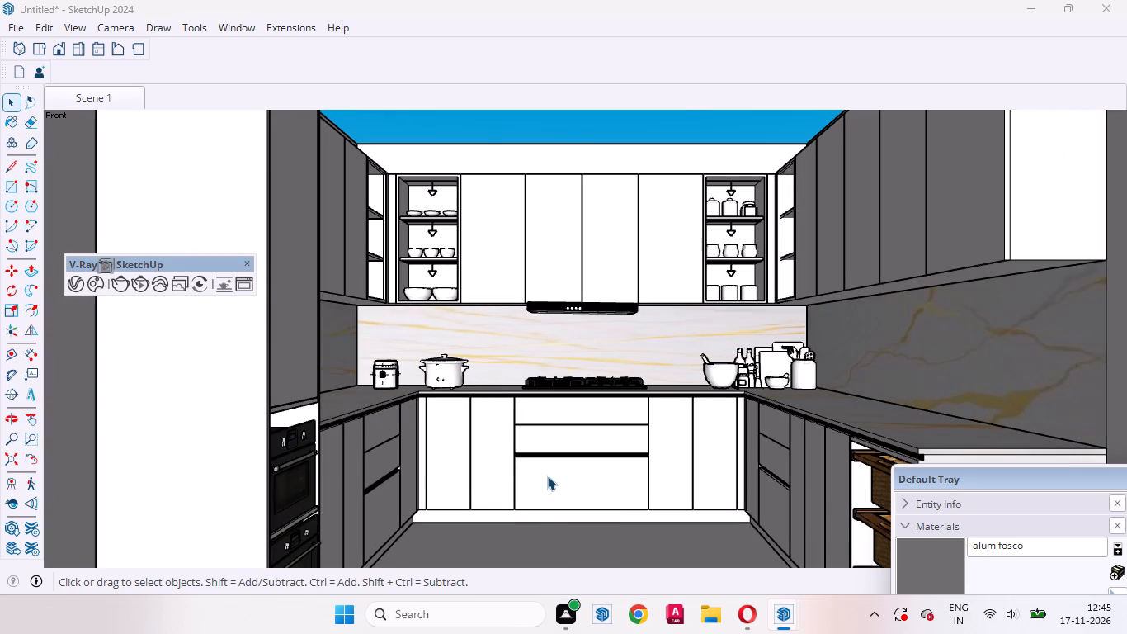
right_click(85, 103)
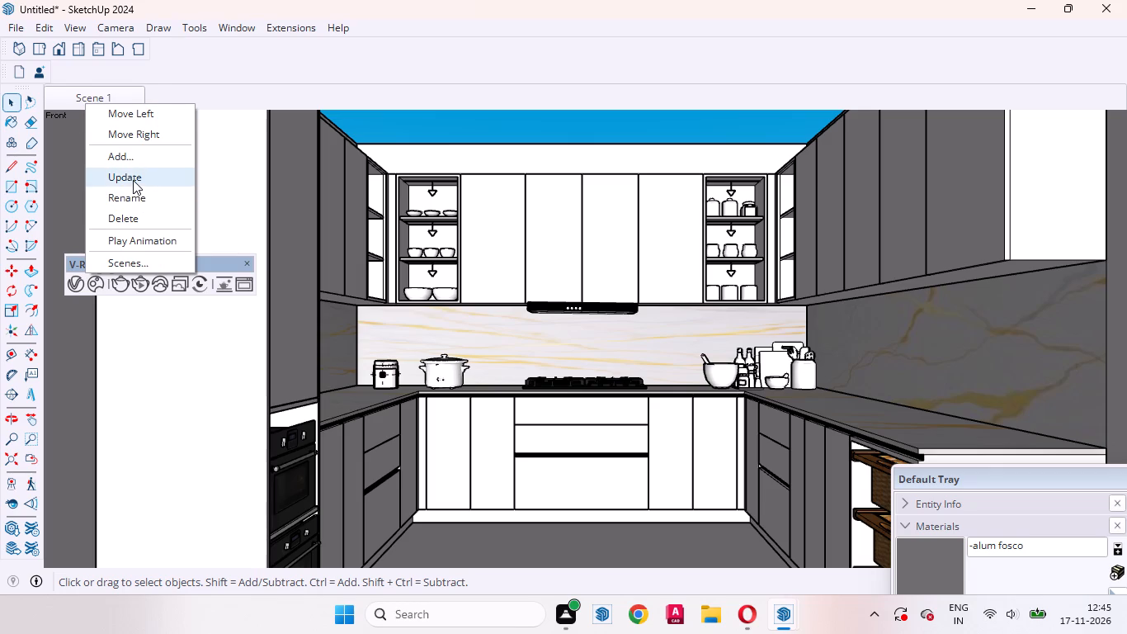
click(133, 180)
Set the camera's eye height to 5' with the Look Around tool, keeping the Default Tray clear of the side cabinets.
drag(1010, 485, 997, 282)
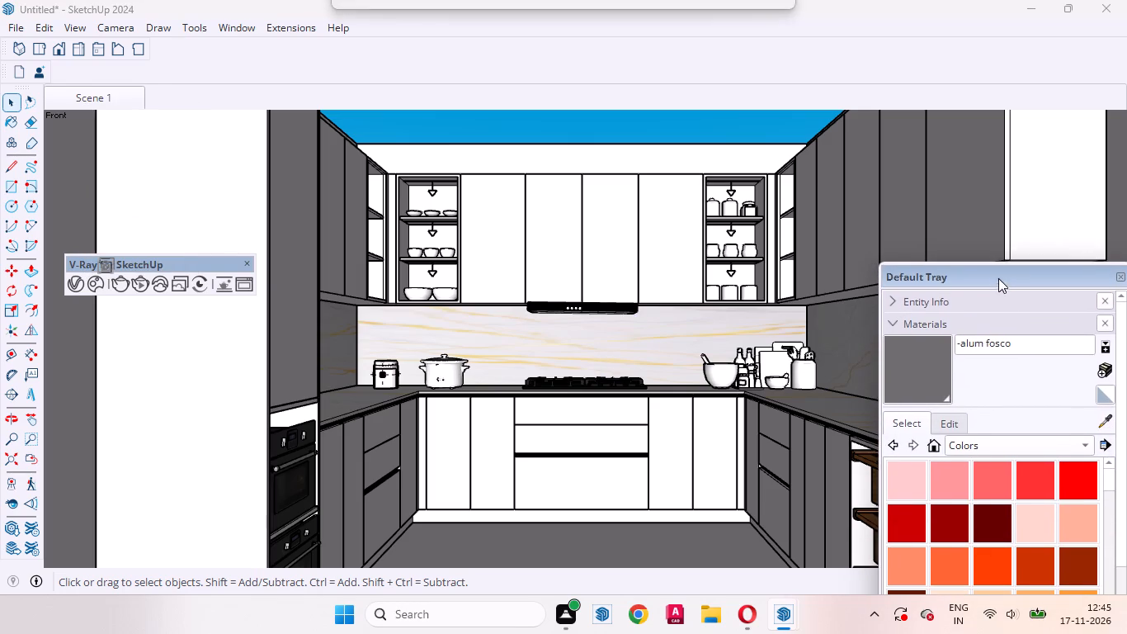
click(13, 499)
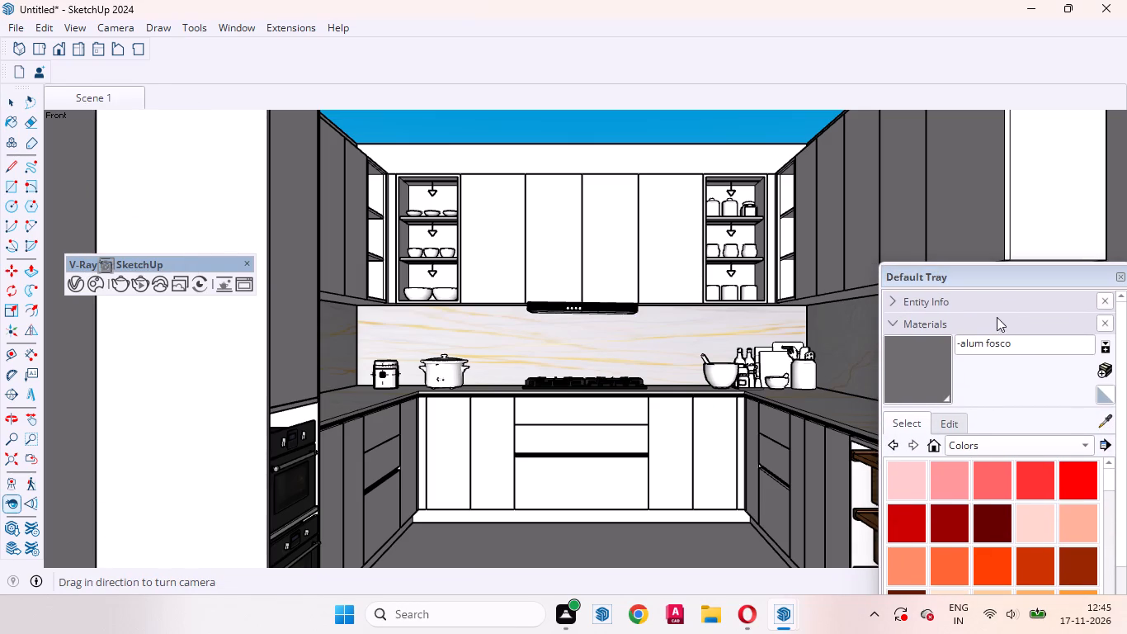
drag(999, 278, 451, 475)
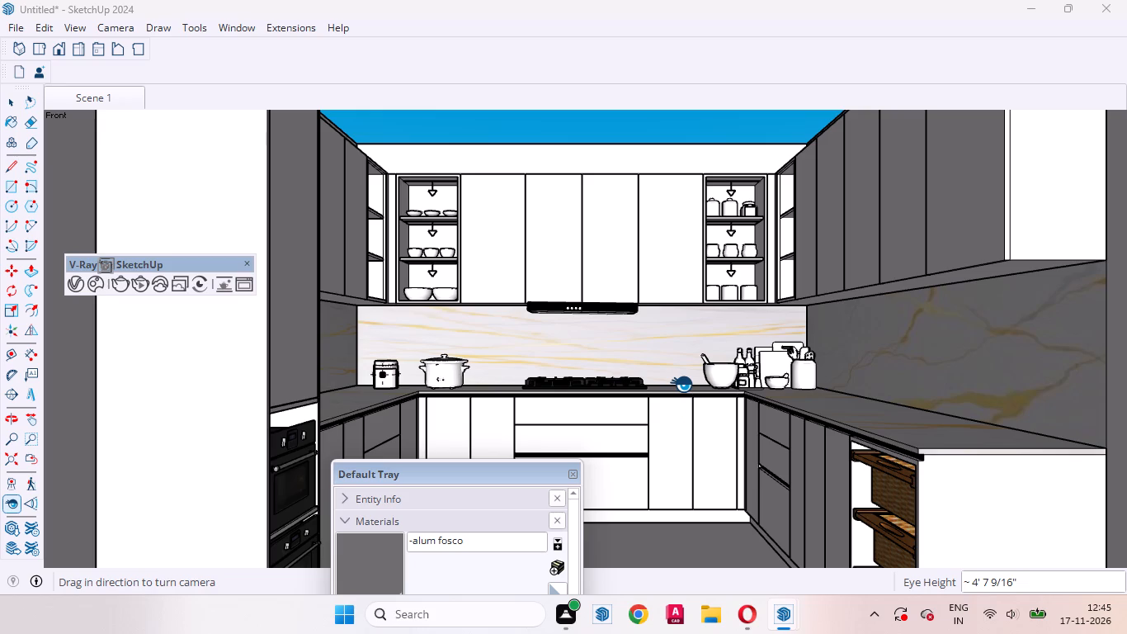
text(5')
click(9, 499)
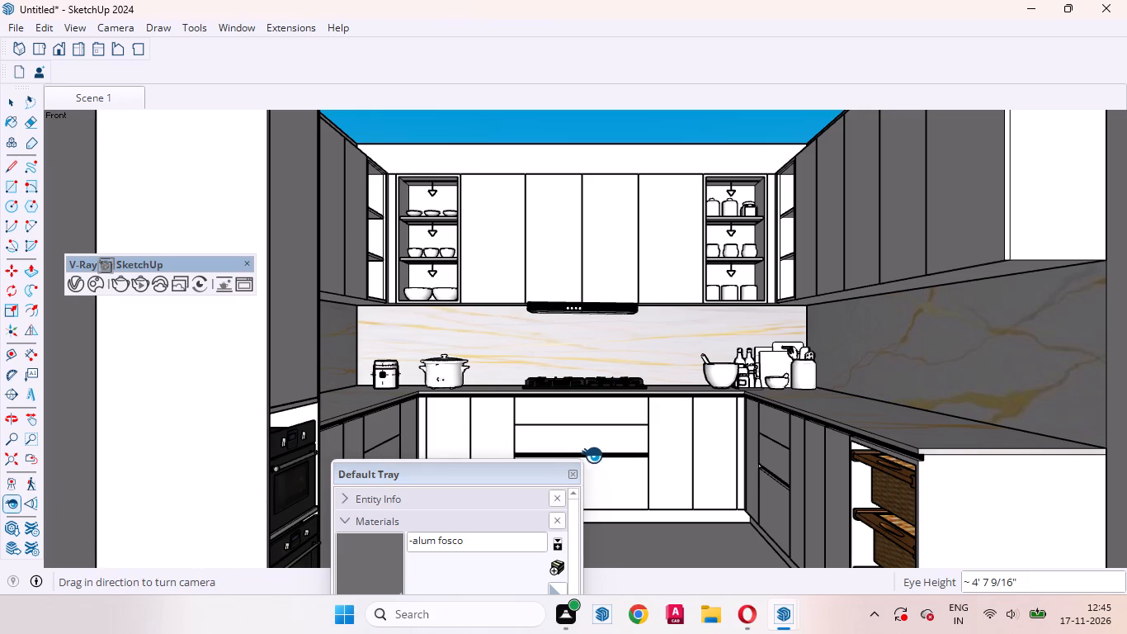
key(5)
key(apostrophe)
key(Return)
key(space)
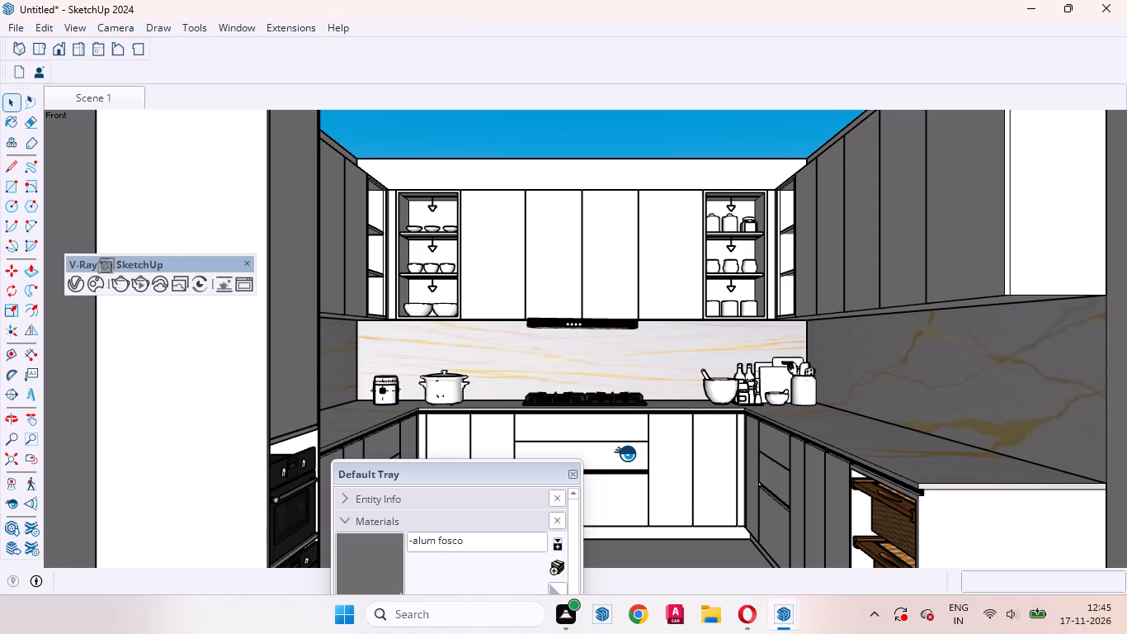
Update Scene 1 with the current camera view of the kitchen.
right_click(111, 95)
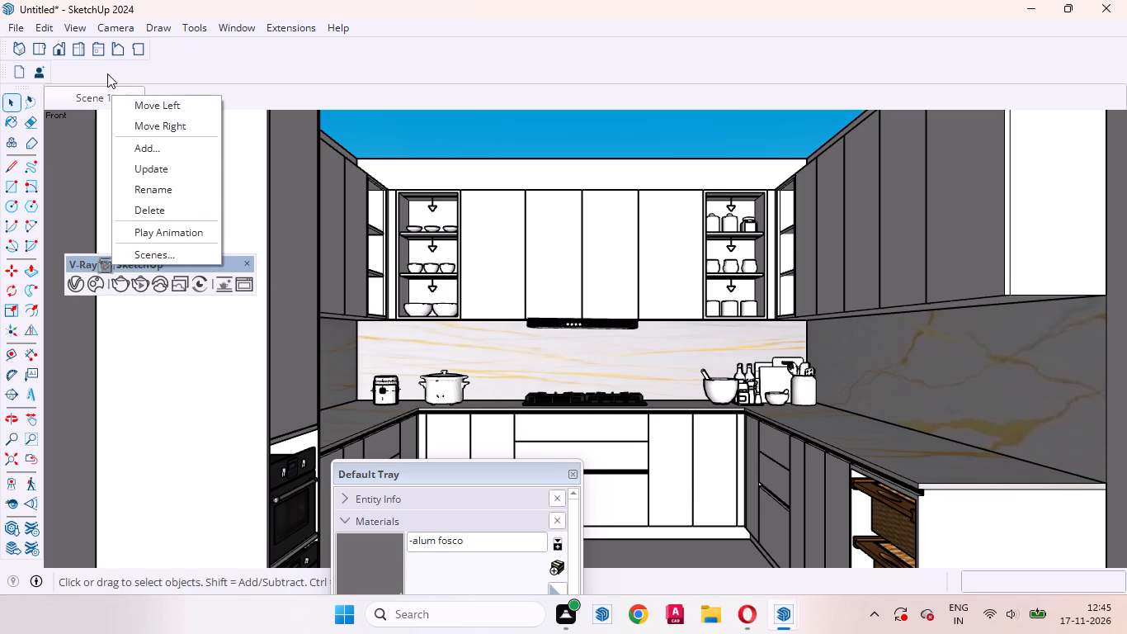
click(153, 173)
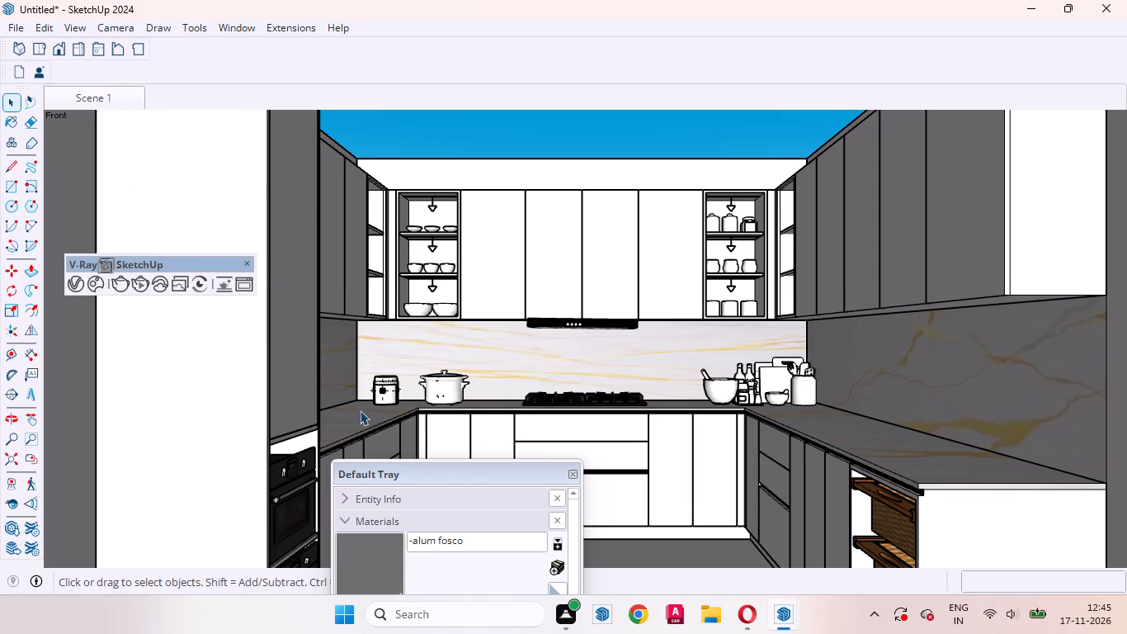
Copy the floor slab straight up onto the top of the side walls to close the kitchen with a ceiling.
drag(460, 475, 732, 150)
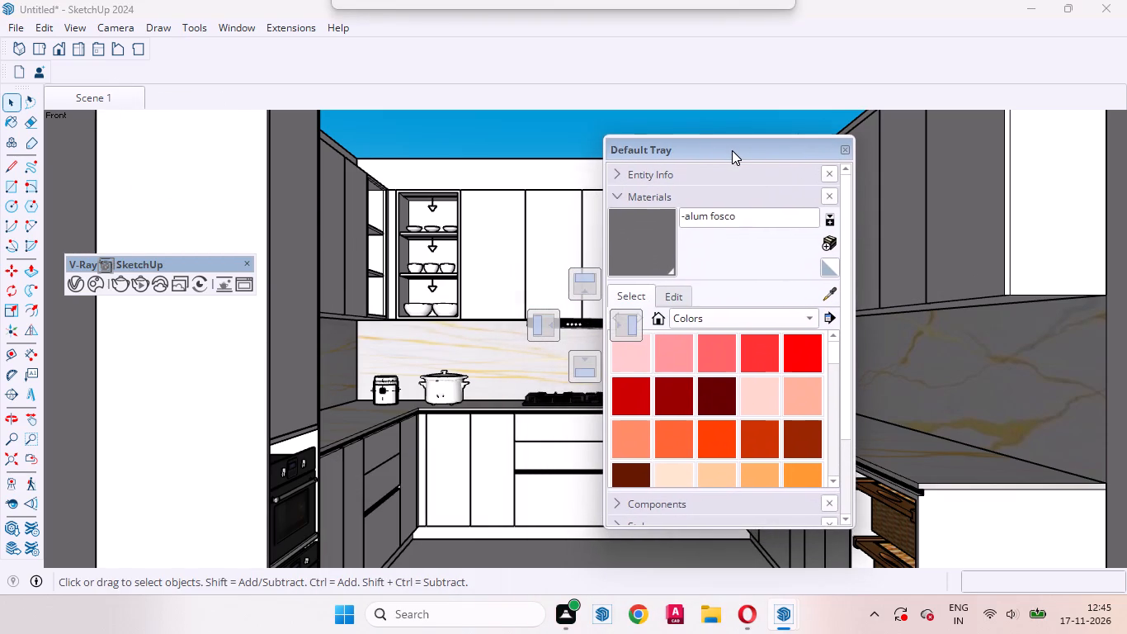
drag(732, 150, 854, 285)
scroll(542, 291, down, 4)
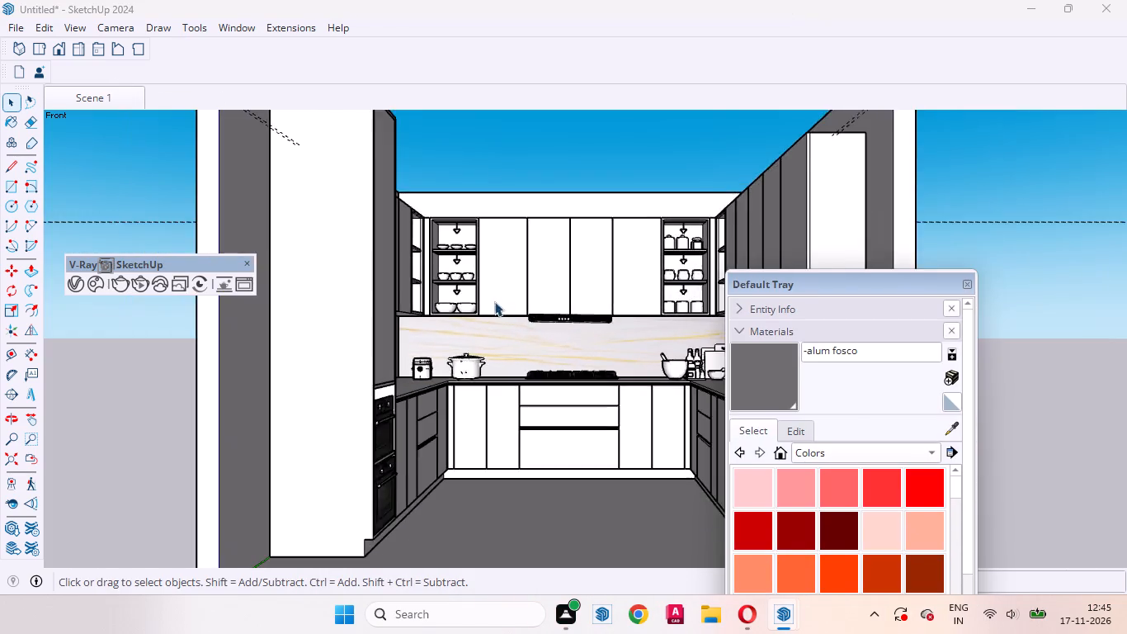
scroll(494, 301, down, 6)
scroll(488, 386, up, 9)
scroll(433, 452, up, 3)
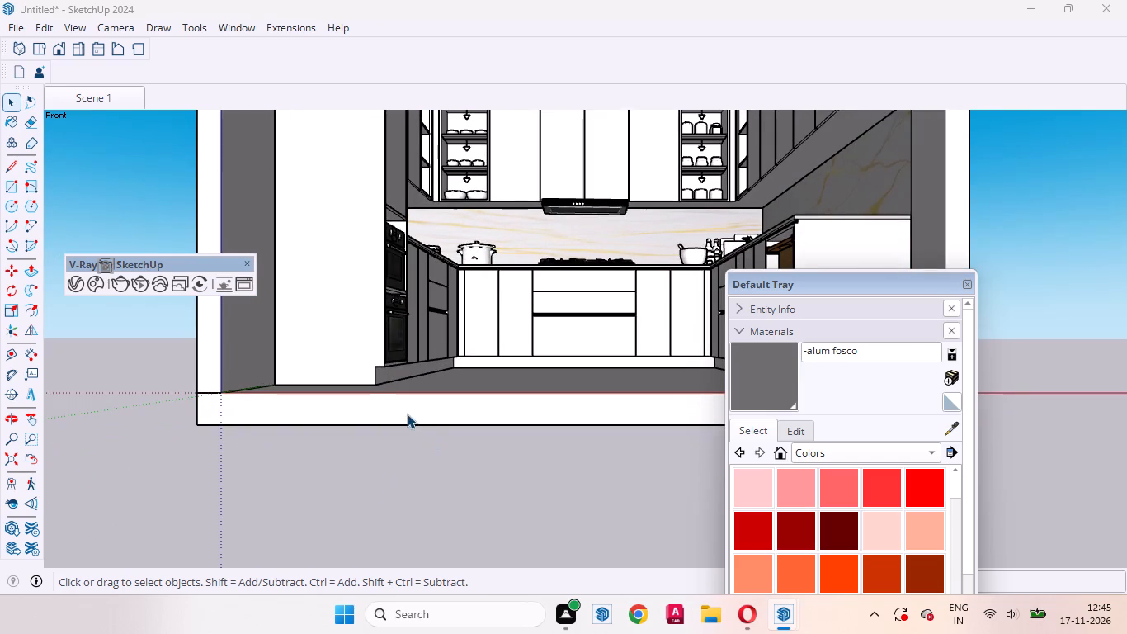
click(407, 414)
scroll(228, 493, down, 8)
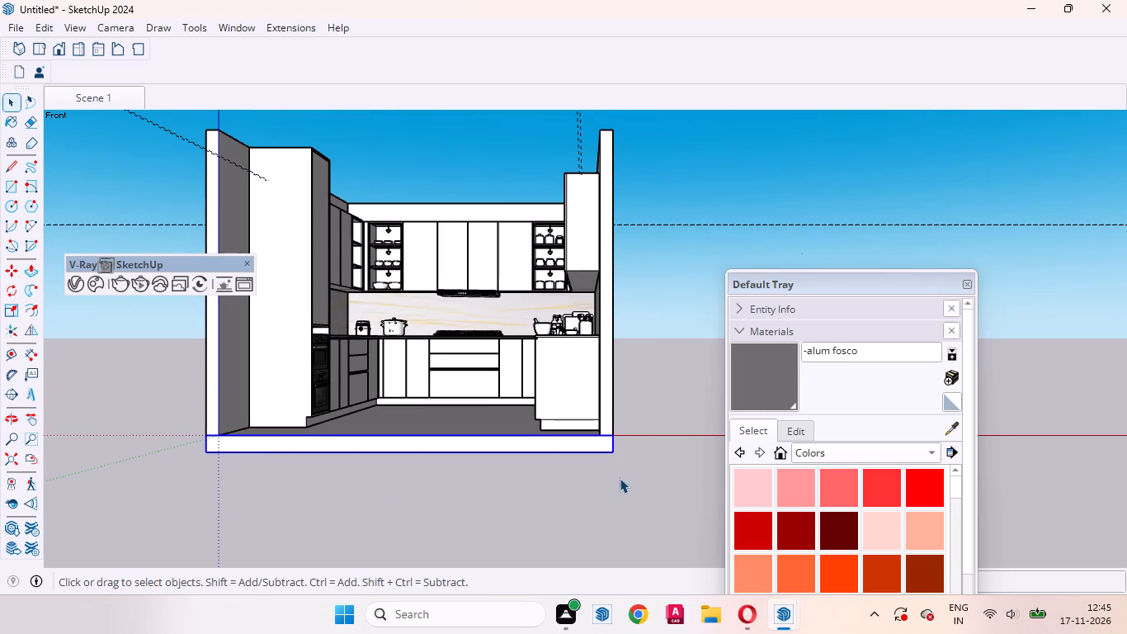
click(625, 472)
key(m)
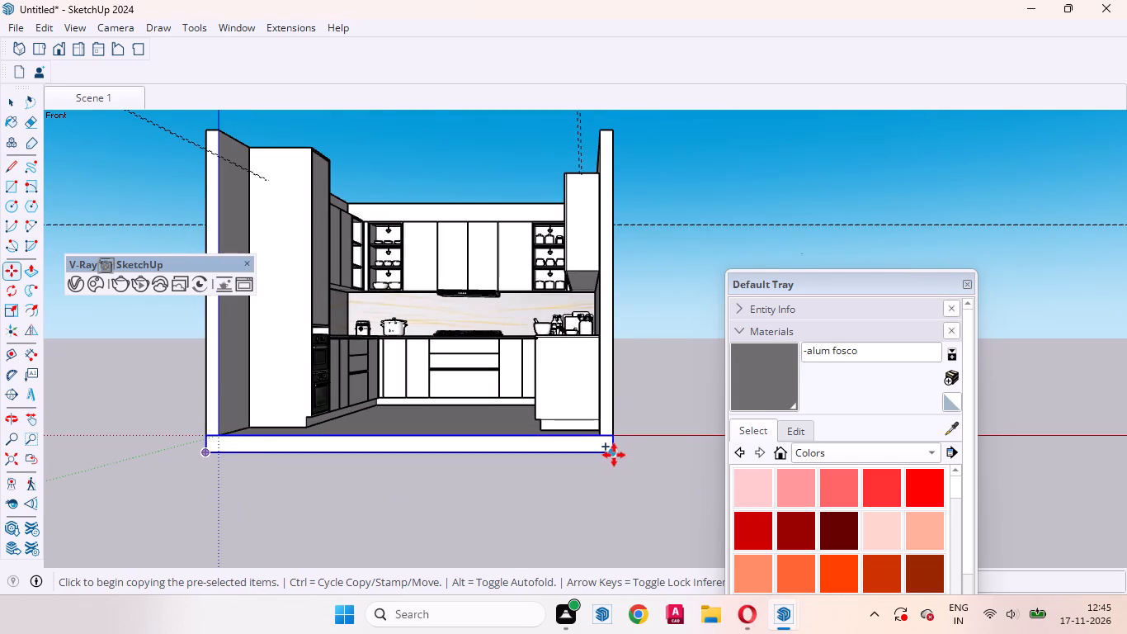
click(613, 455)
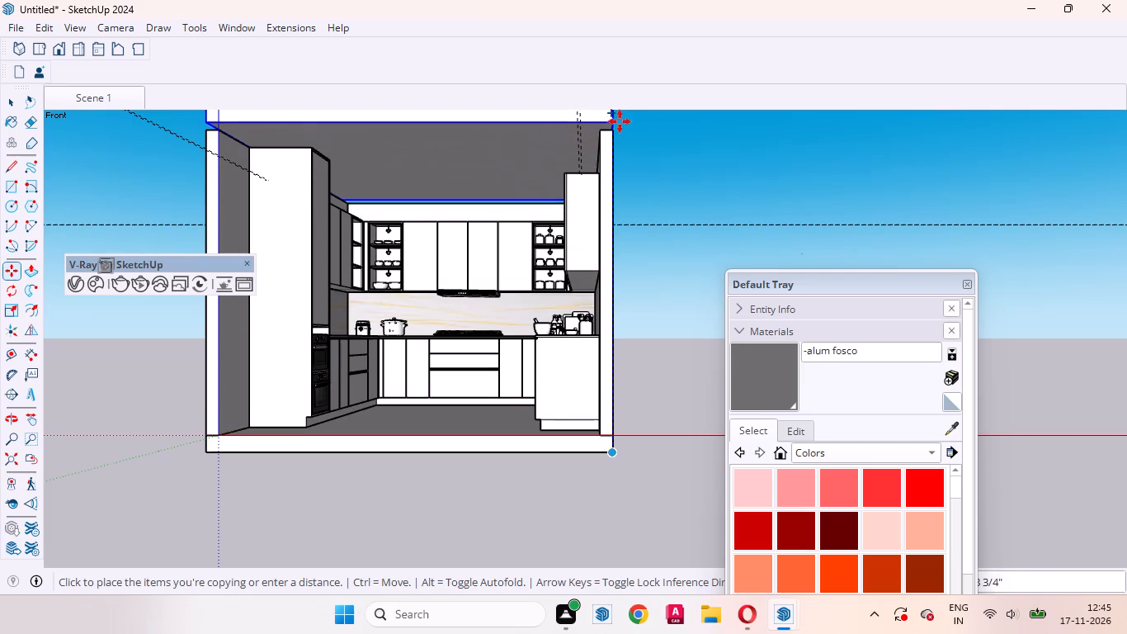
click(616, 131)
key(space)
click(680, 317)
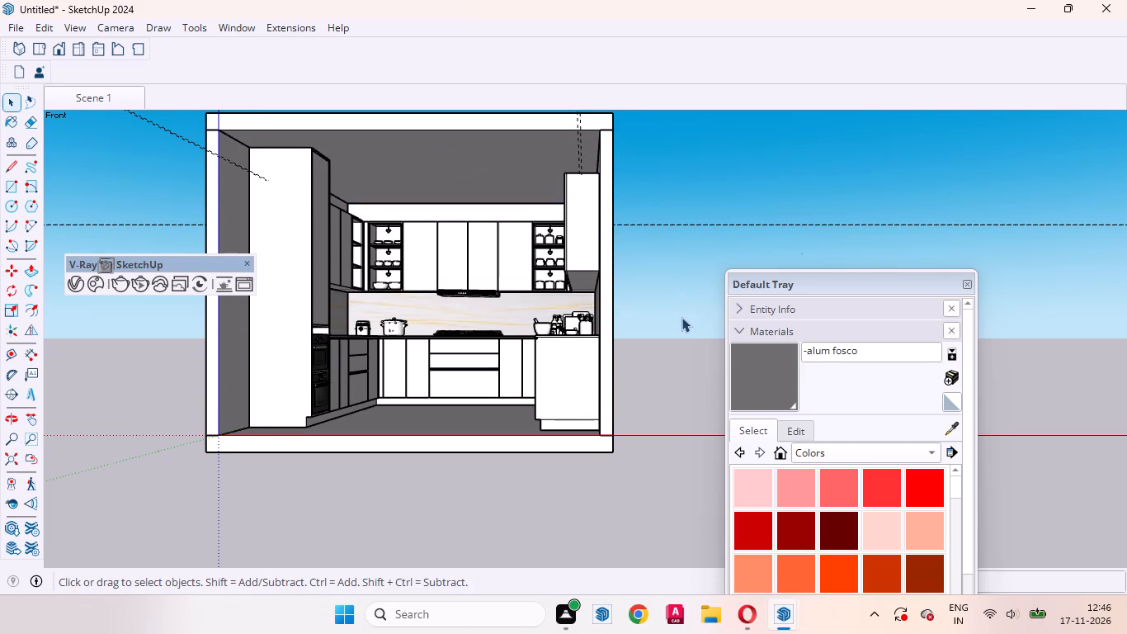
Return to the Scene 1 view, set the V-Ray render output to 4:3 - Picture and start an interactive render.
click(106, 105)
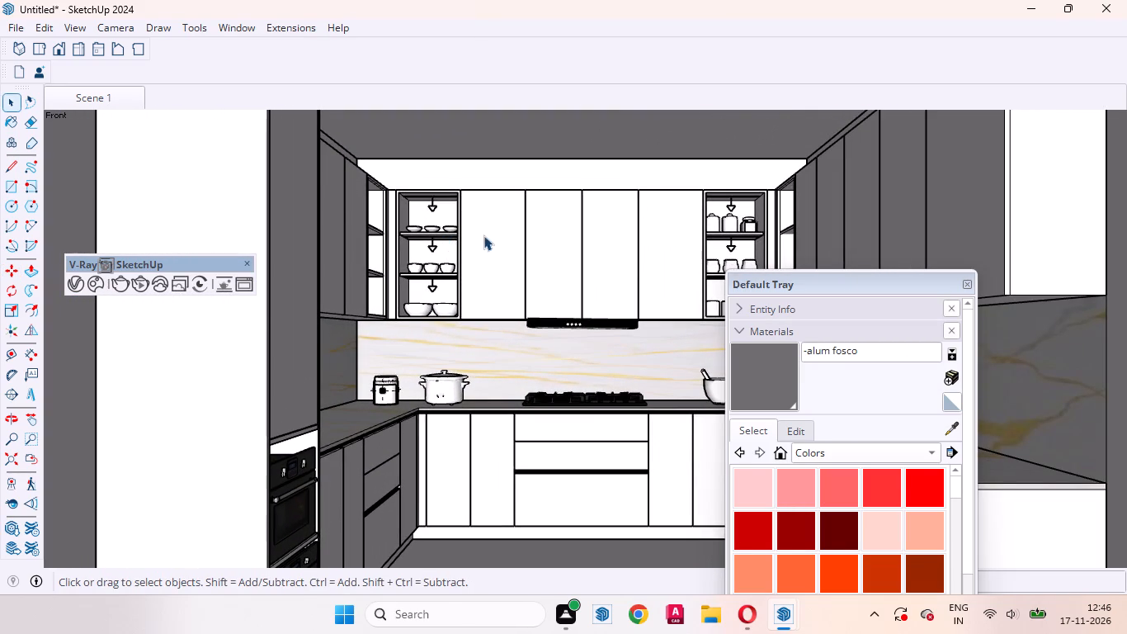
click(75, 289)
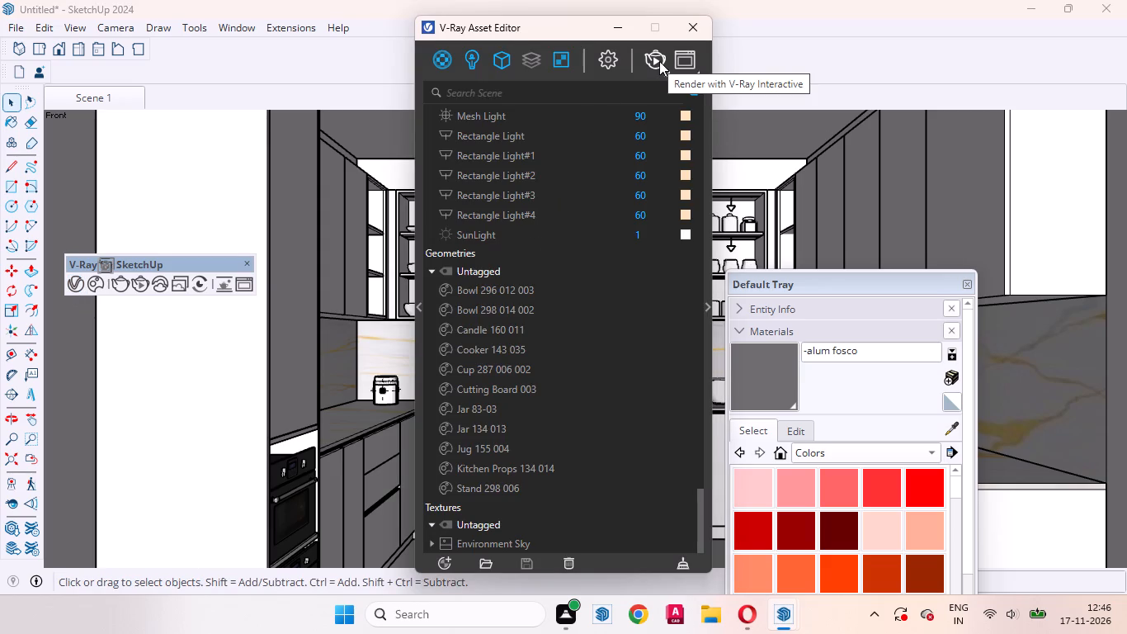
click(603, 62)
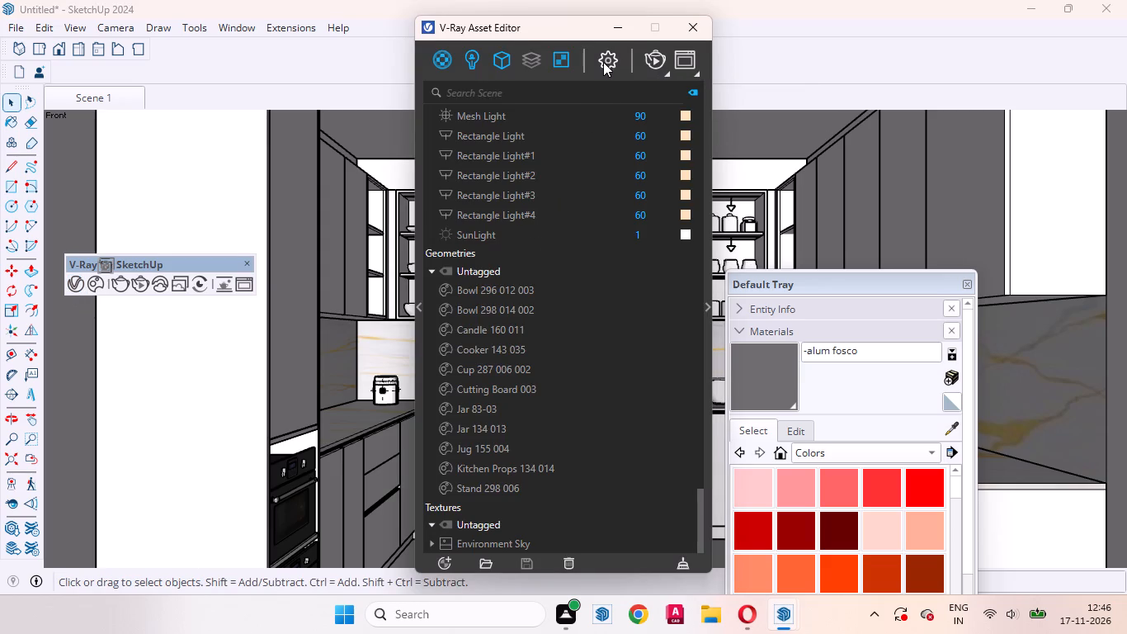
click(498, 267)
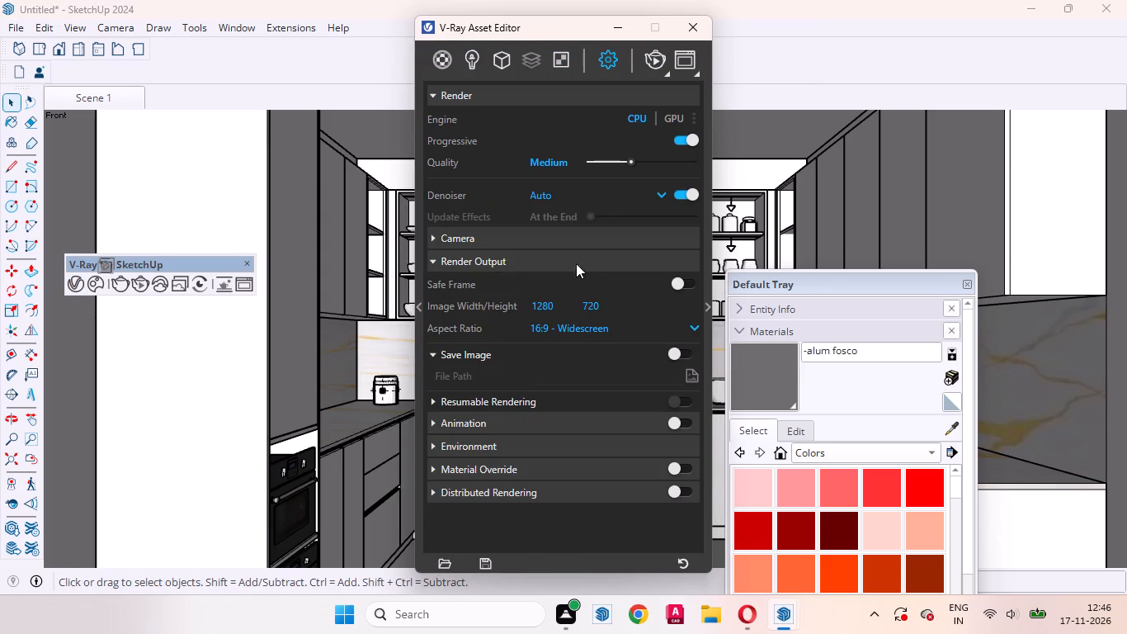
click(691, 329)
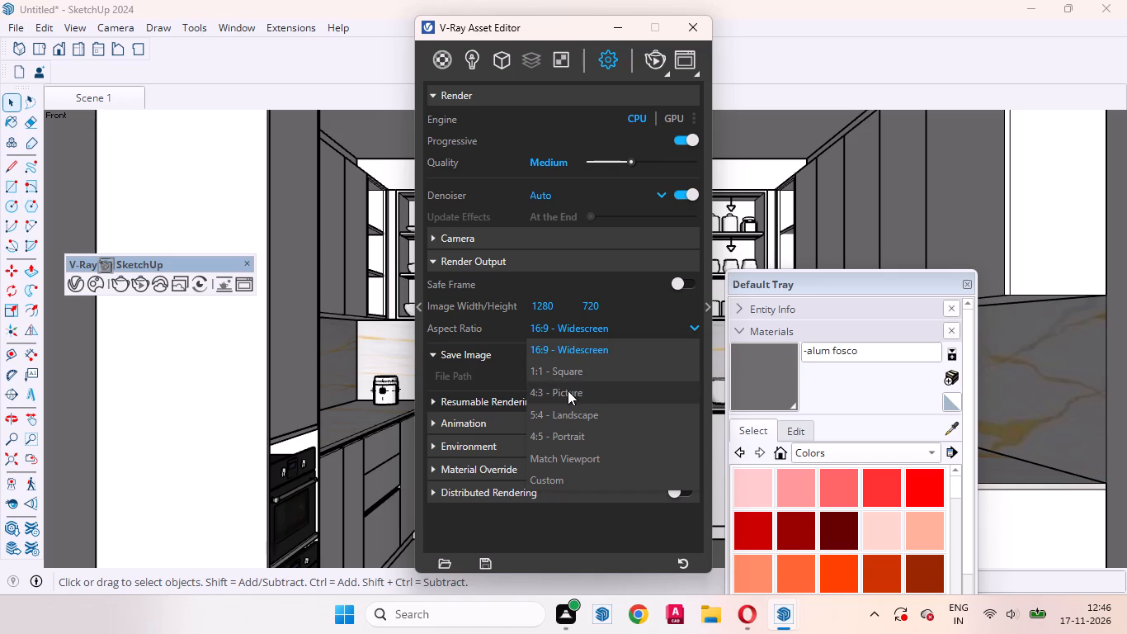
click(576, 390)
click(650, 63)
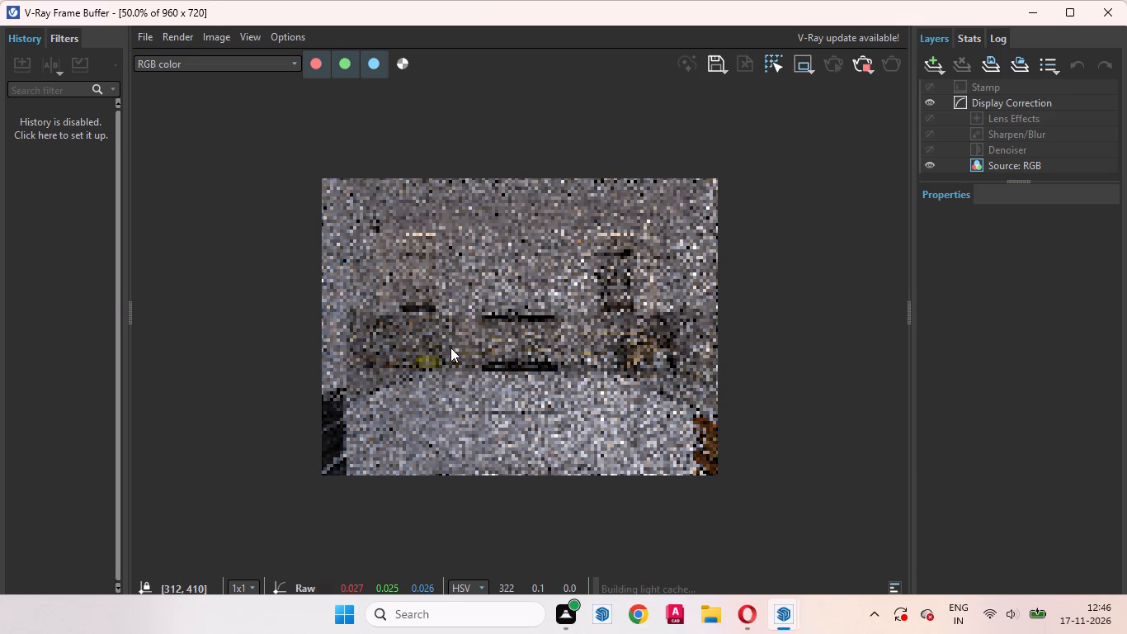
Examine the framing and lighting of the whole kitchen and its display cabinets in the developing interactive render.
scroll(450, 348, up, 1)
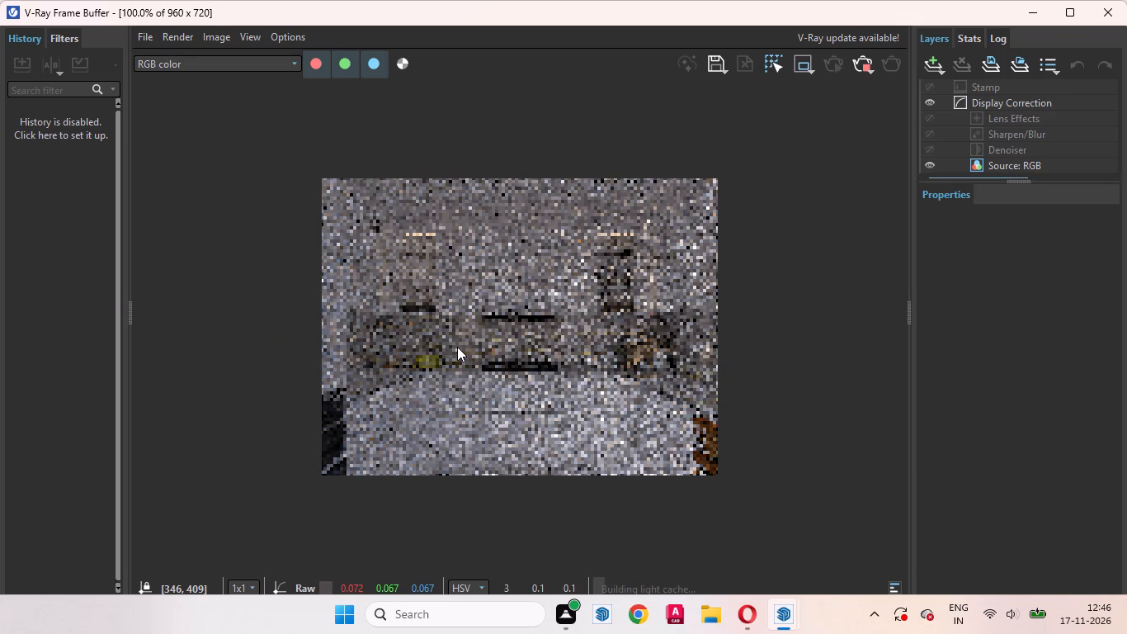
scroll(458, 353, down, 1)
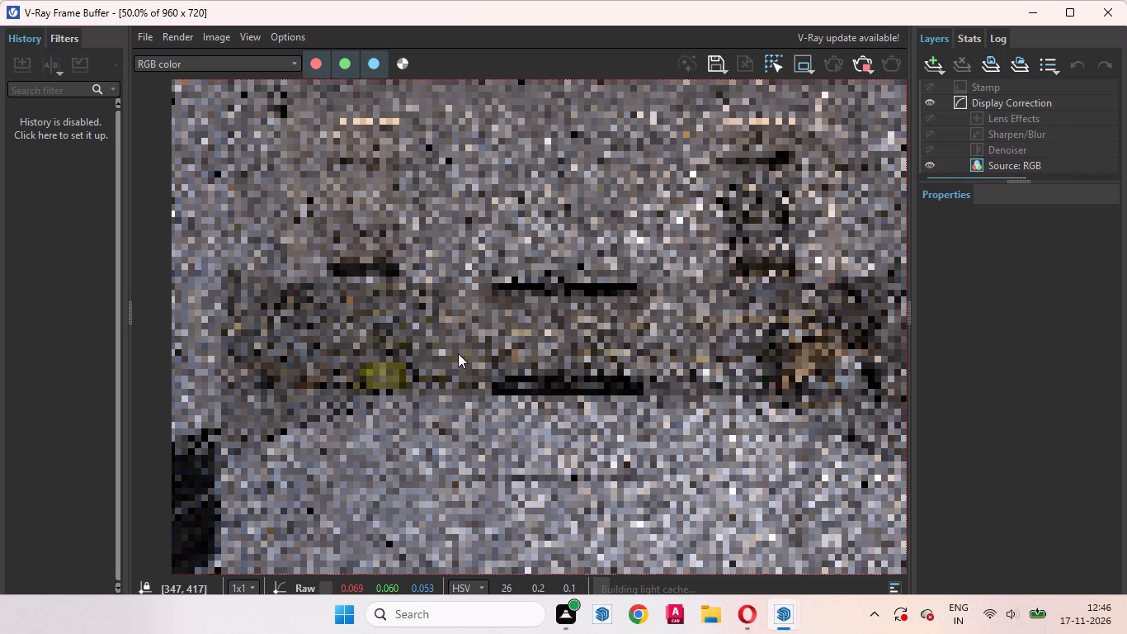
scroll(458, 353, down, 1)
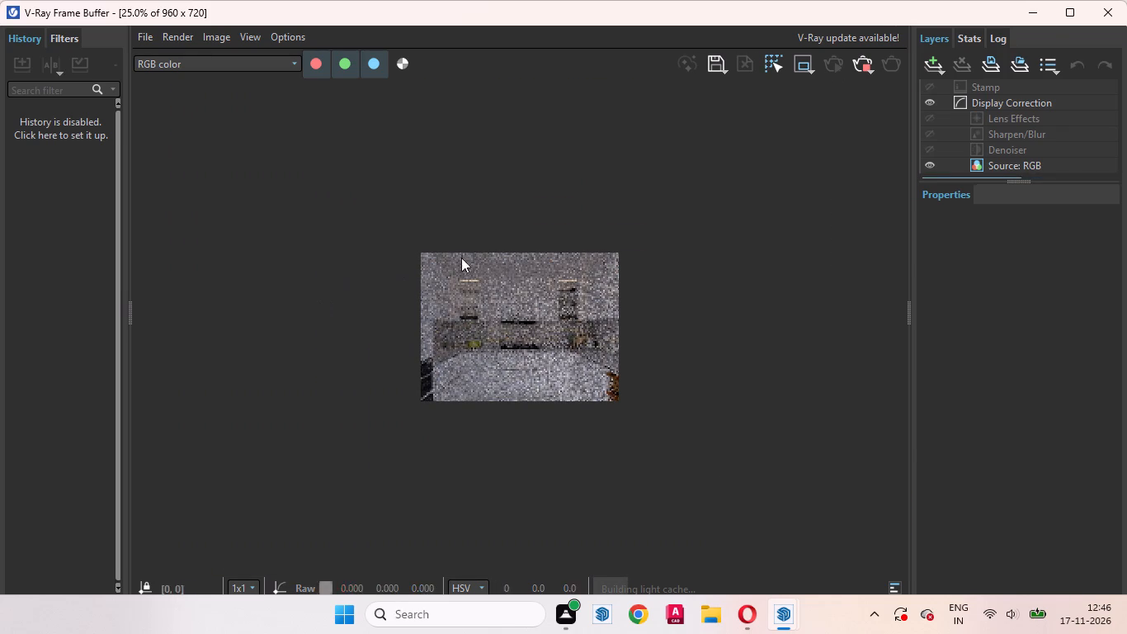
scroll(554, 382, up, 1)
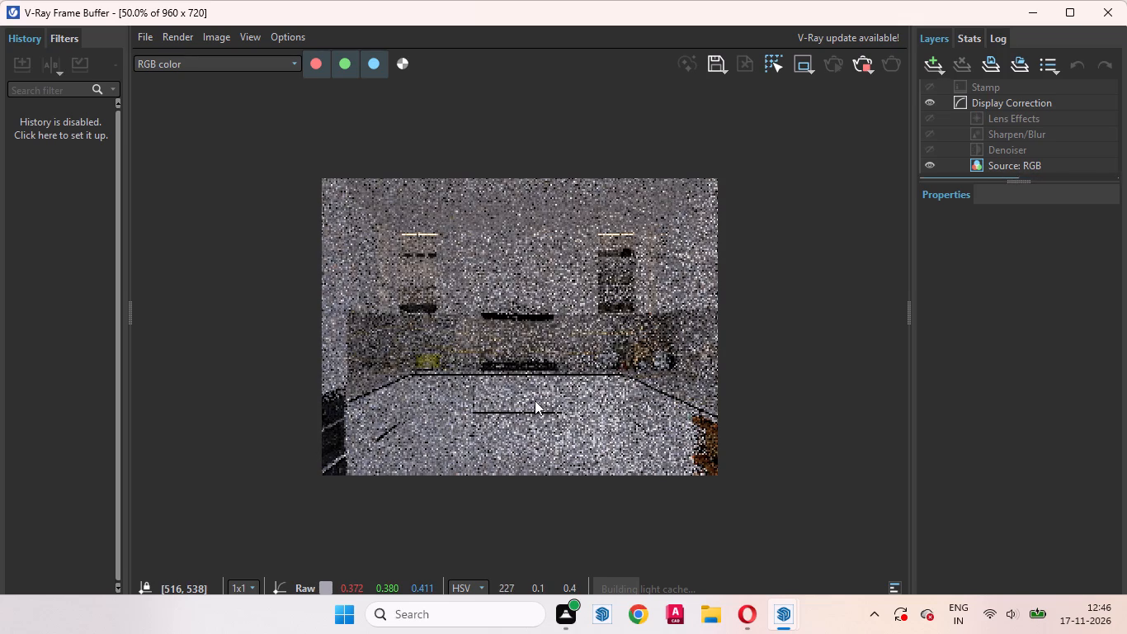
scroll(535, 400, down, 1)
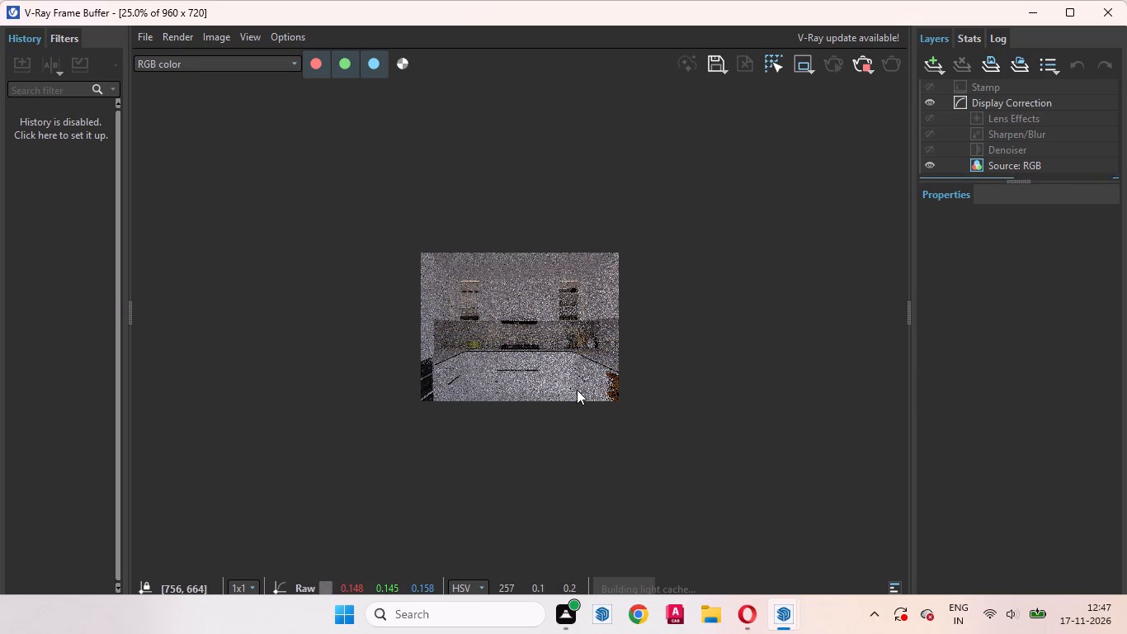
scroll(577, 390, up, 1)
scroll(495, 397, down, 1)
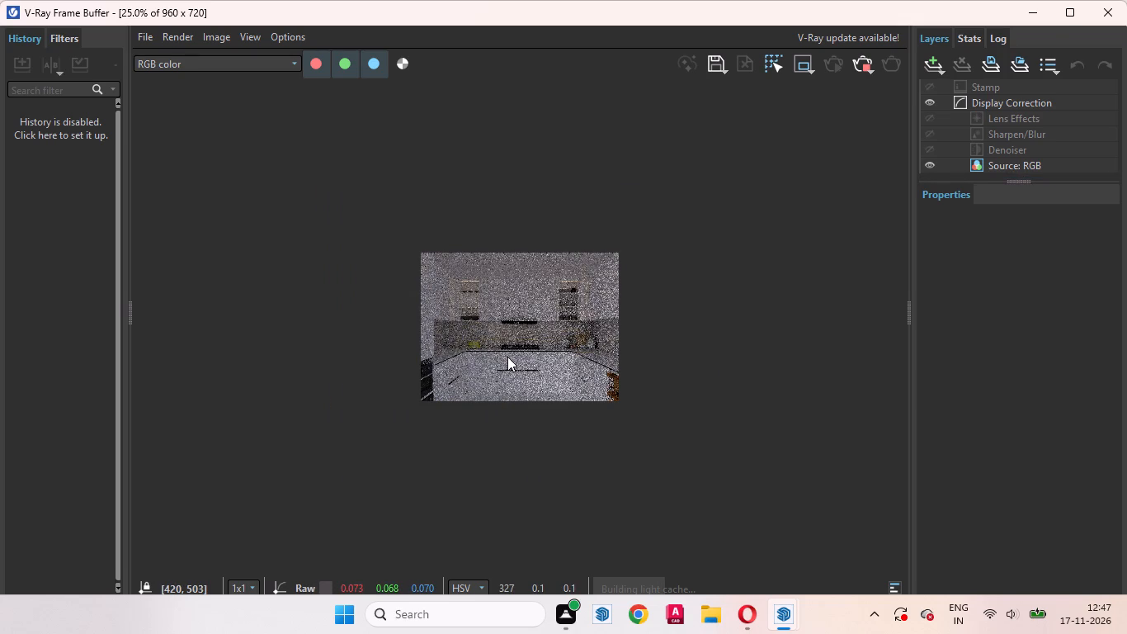
scroll(507, 357, up, 1)
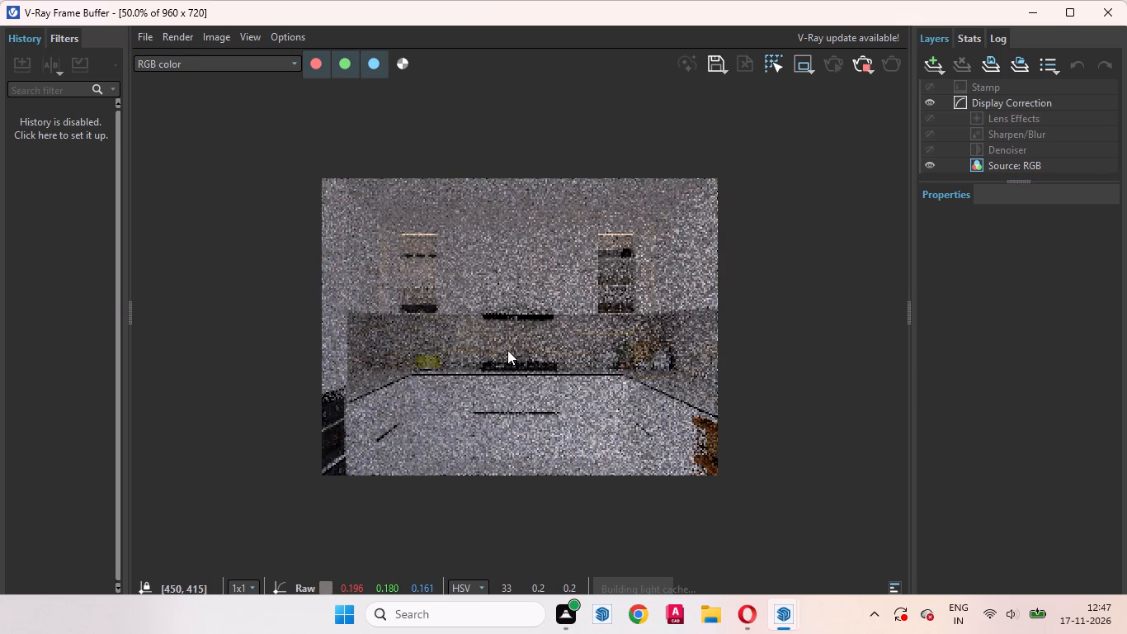
scroll(505, 348, down, 1)
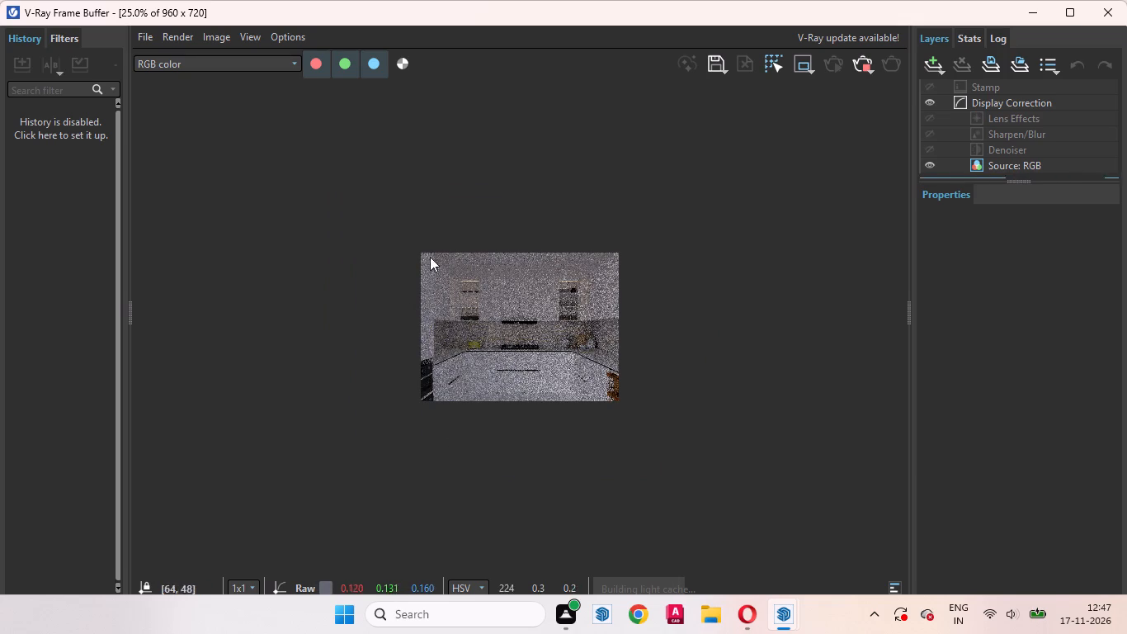
drag(419, 250, 597, 403)
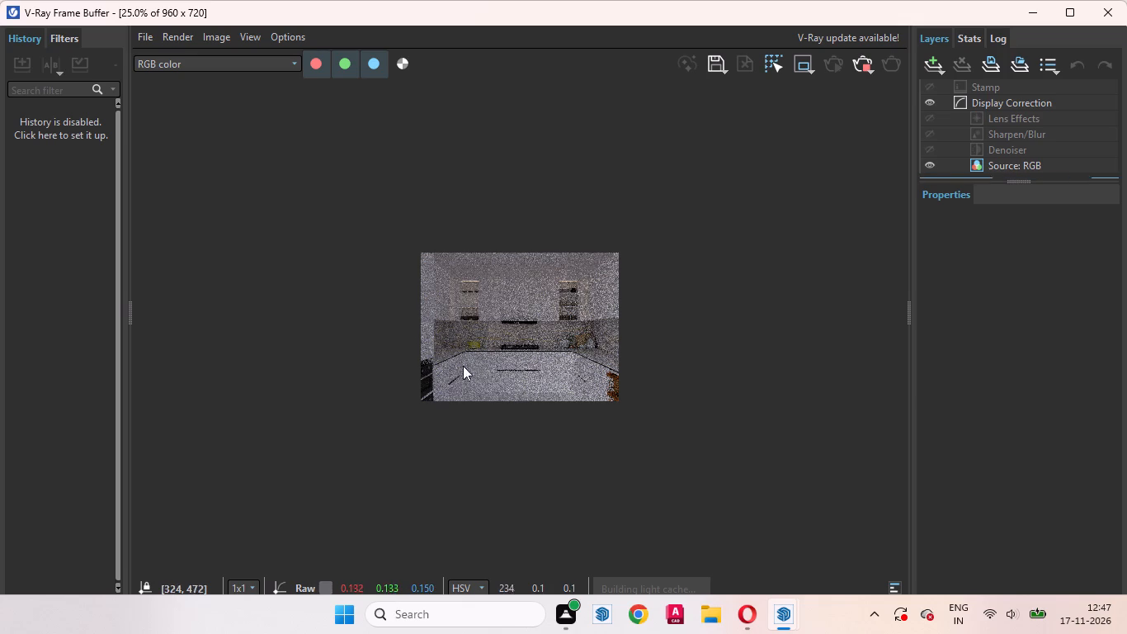
scroll(496, 375, up, 1)
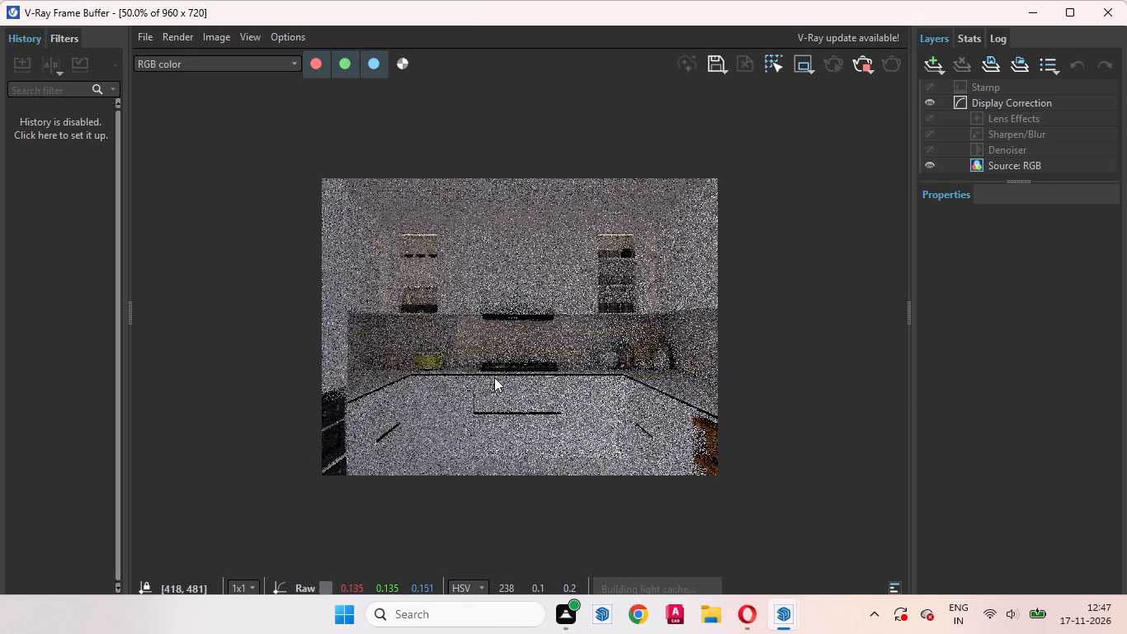
scroll(494, 377, down, 1)
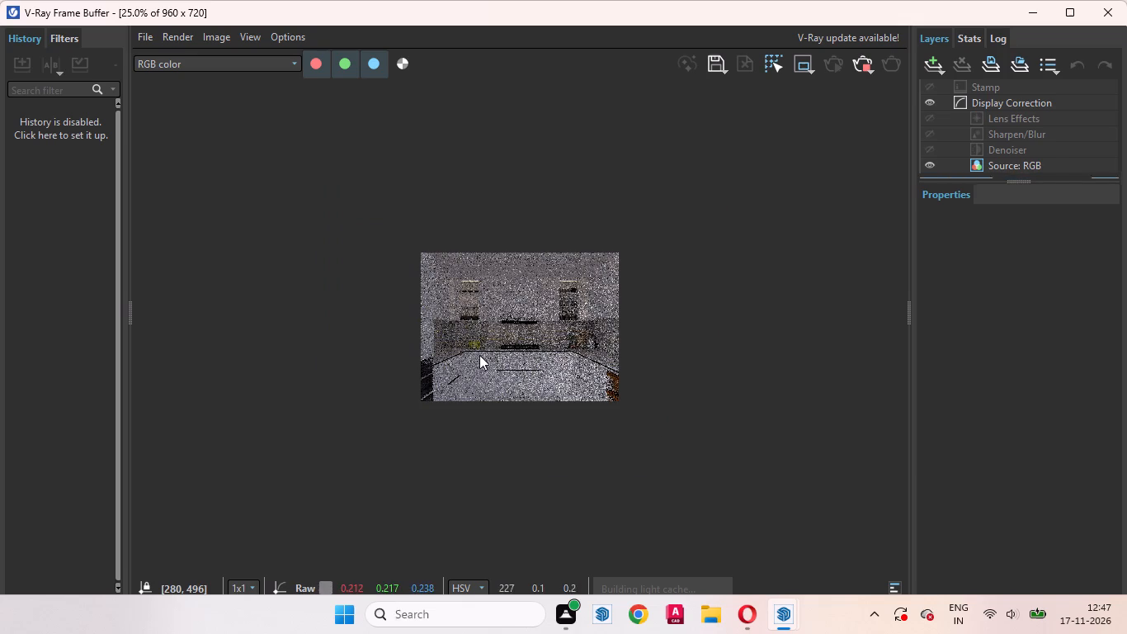
scroll(479, 355, up, 1)
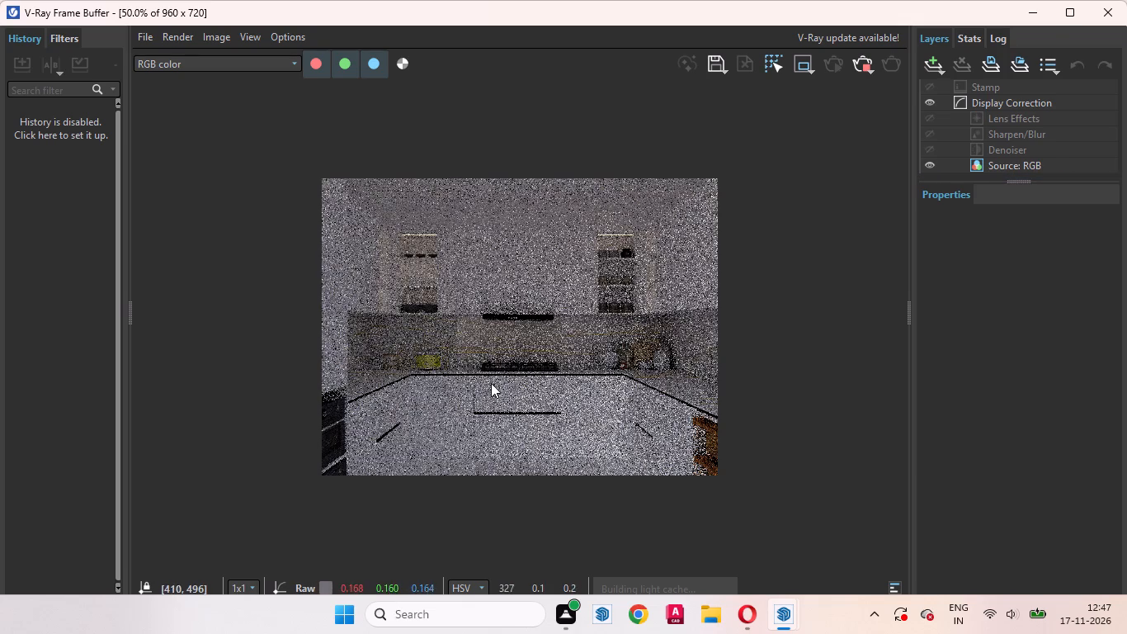
scroll(408, 371, down, 1)
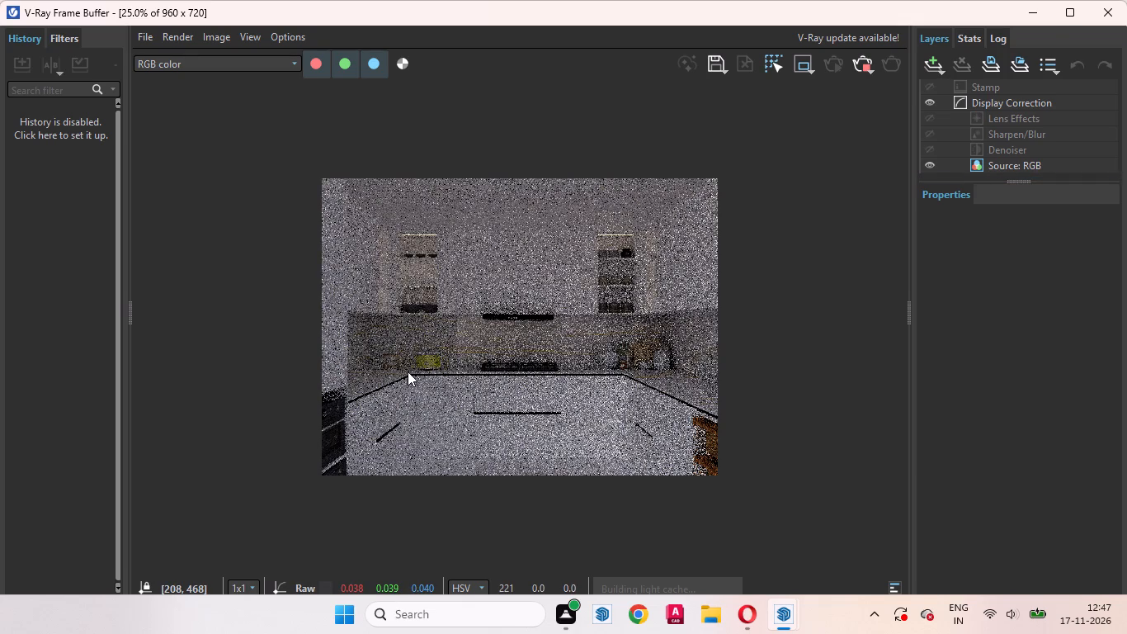
scroll(403, 358, down, 1)
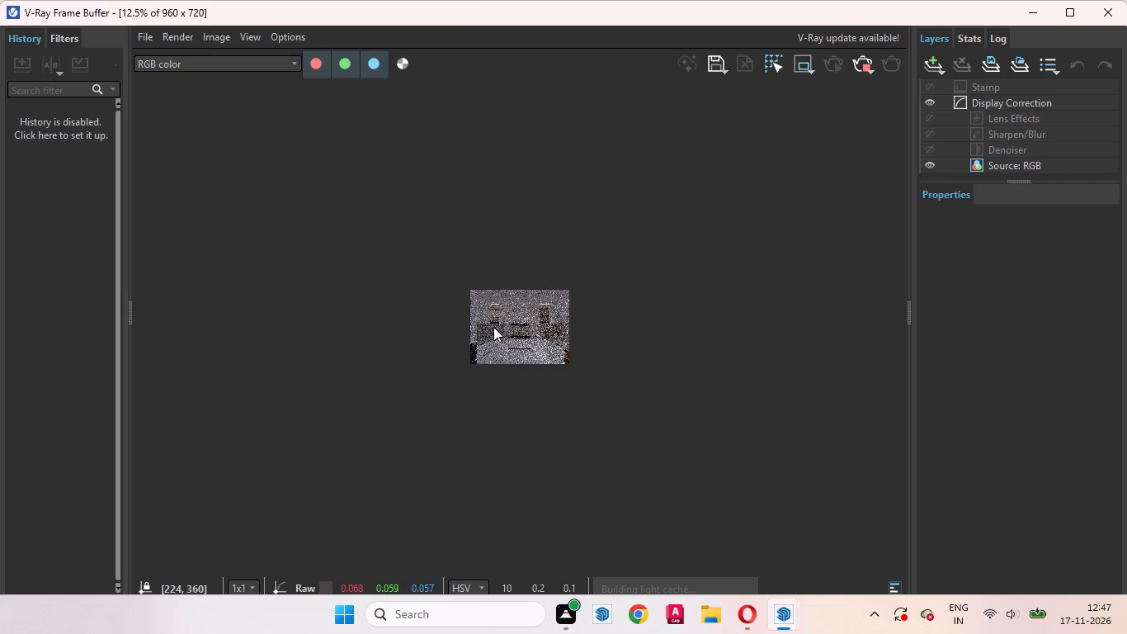
scroll(493, 327, up, 2)
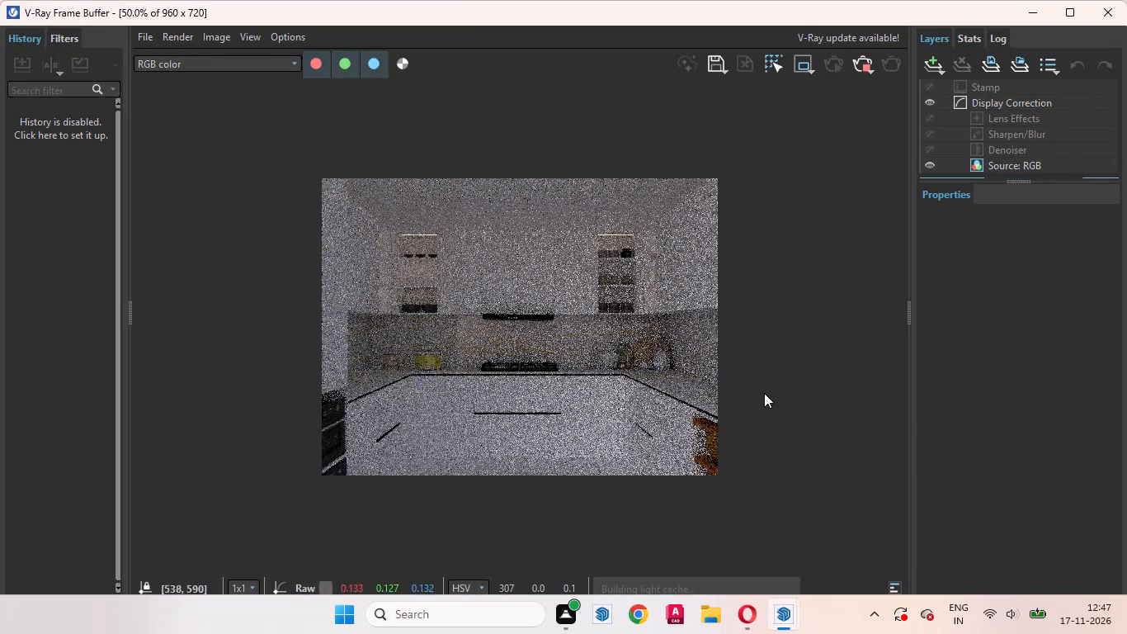
scroll(446, 235, up, 1)
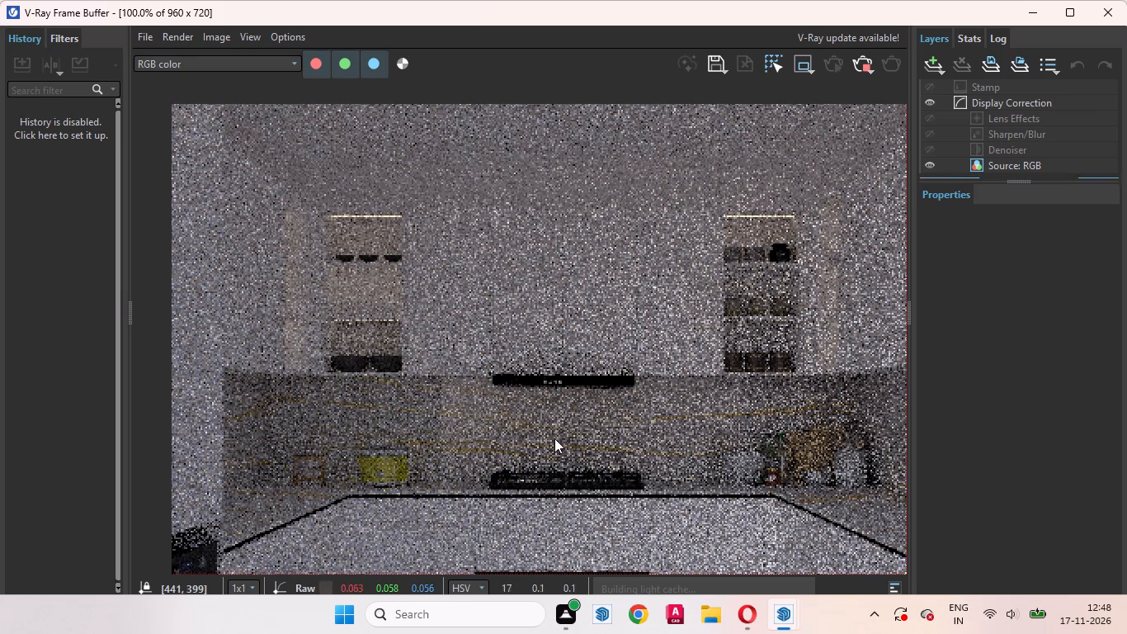
scroll(508, 442, down, 1)
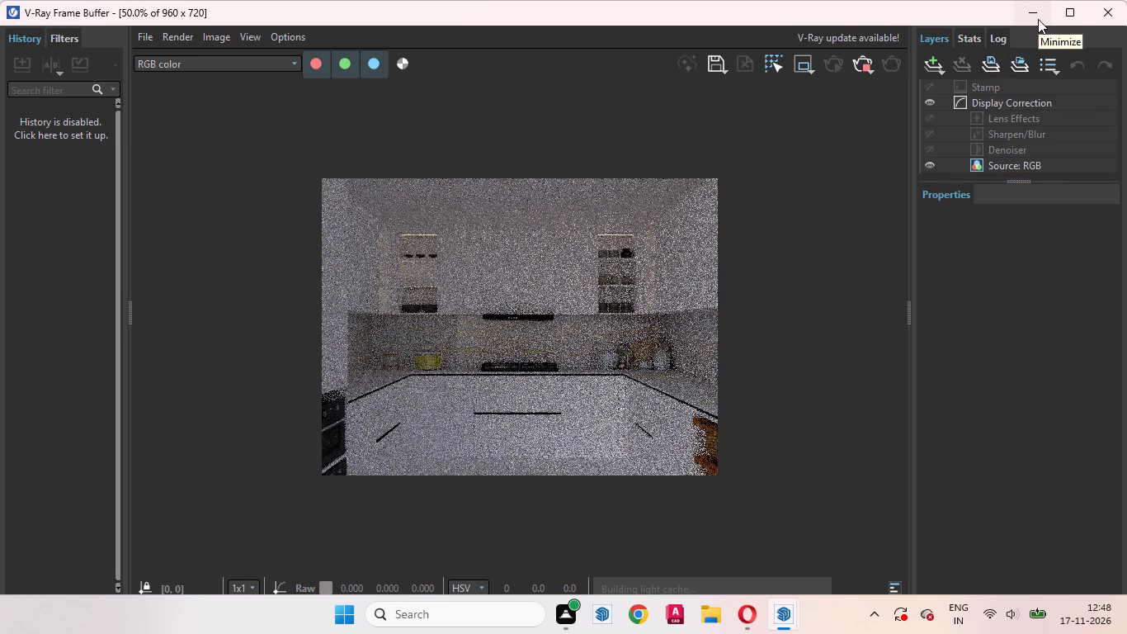
Minimise the V-Ray Frame Buffer and the Asset Editor to get back to the kitchen model.
click(1038, 19)
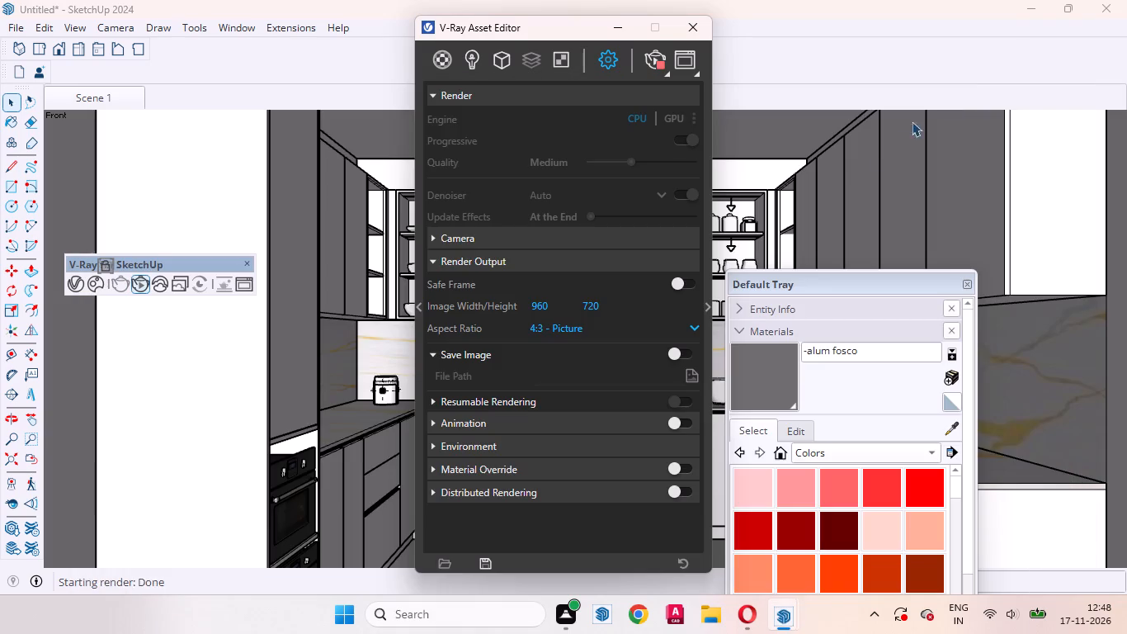
click(623, 35)
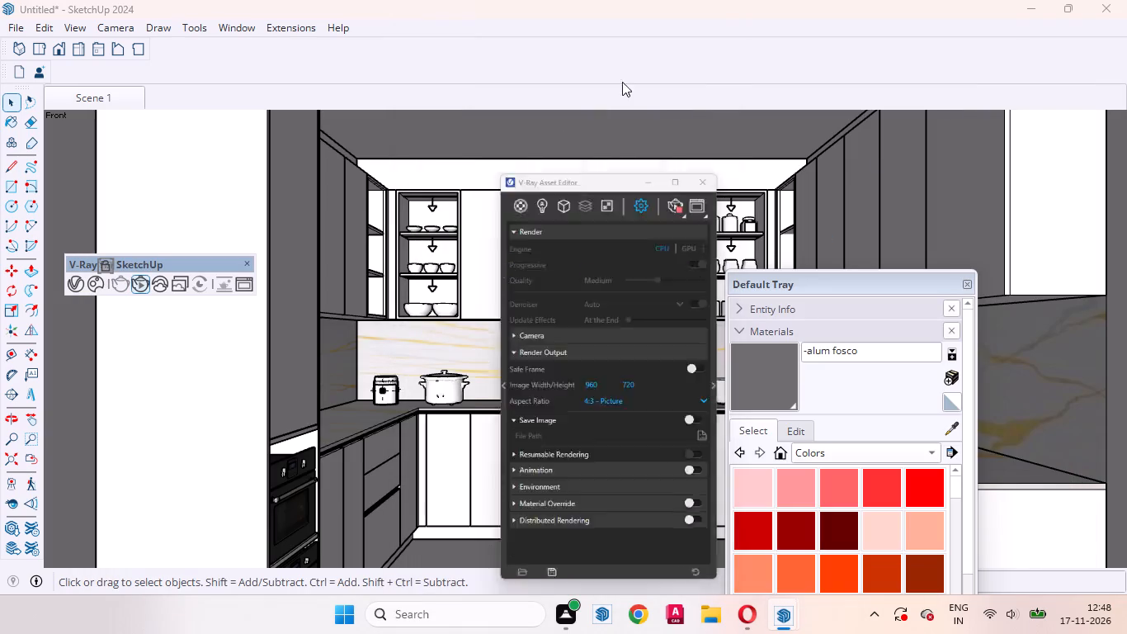
Reopen the V-Ray Frame Buffer and examine the kitchen's wider framing, cabinets, backsplash and lighting in the developing interactive render.
scroll(587, 365, down, 2)
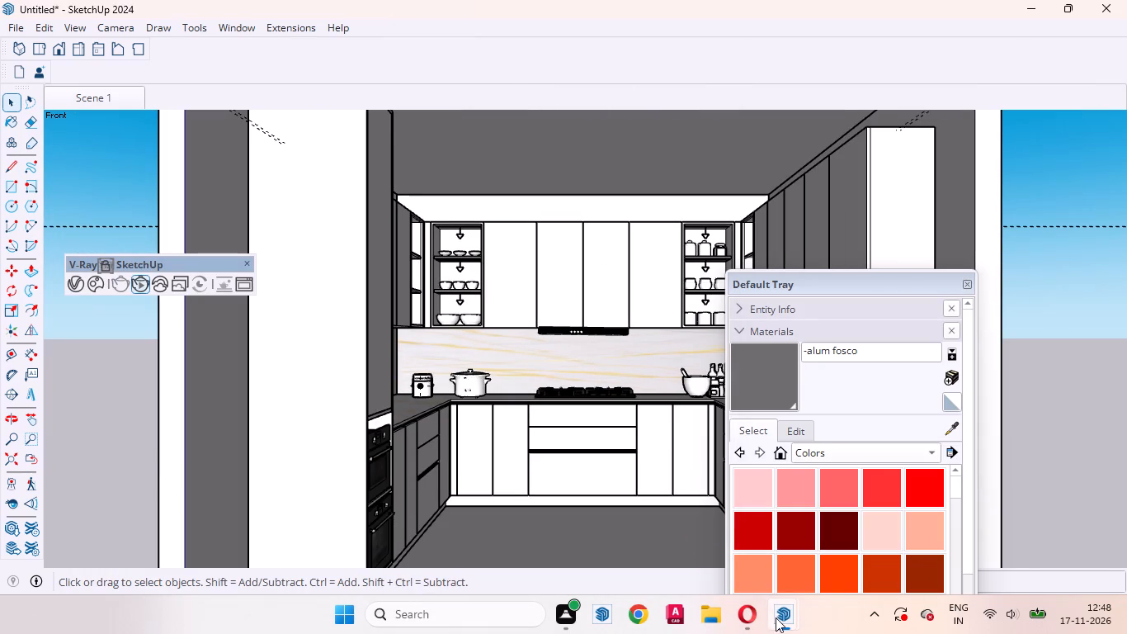
click(895, 541)
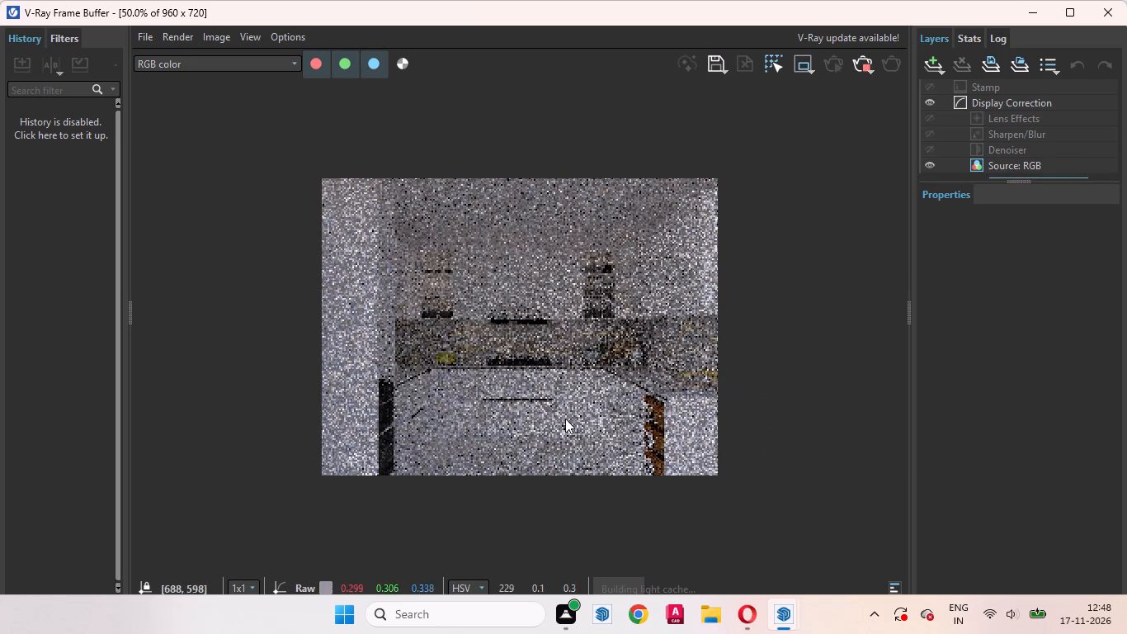
scroll(519, 428, up, 1)
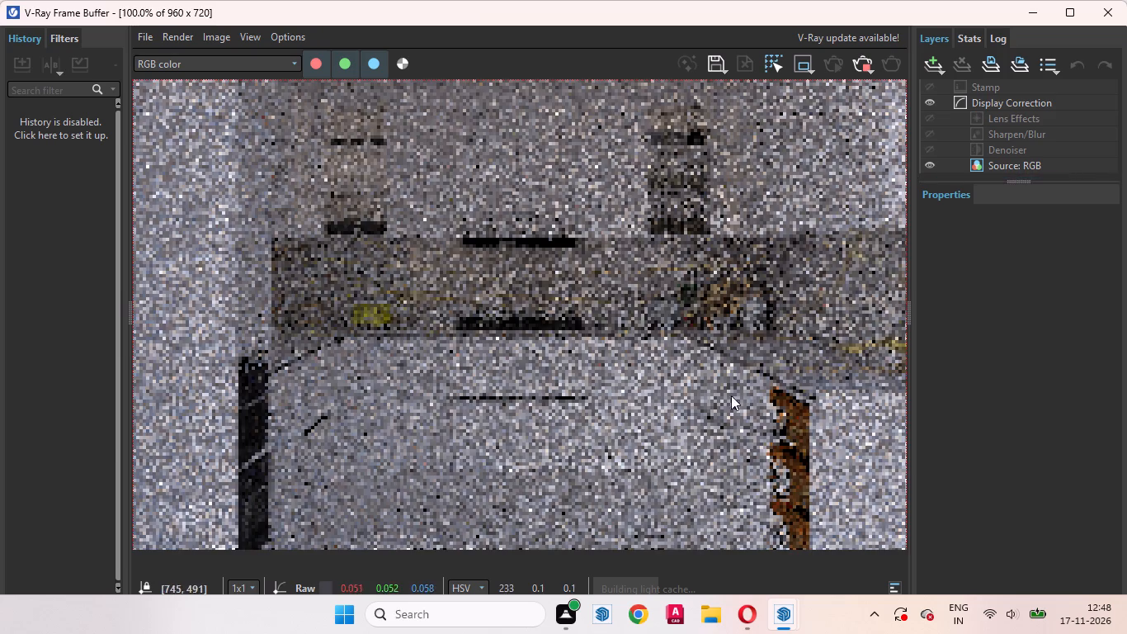
scroll(474, 452, down, 3)
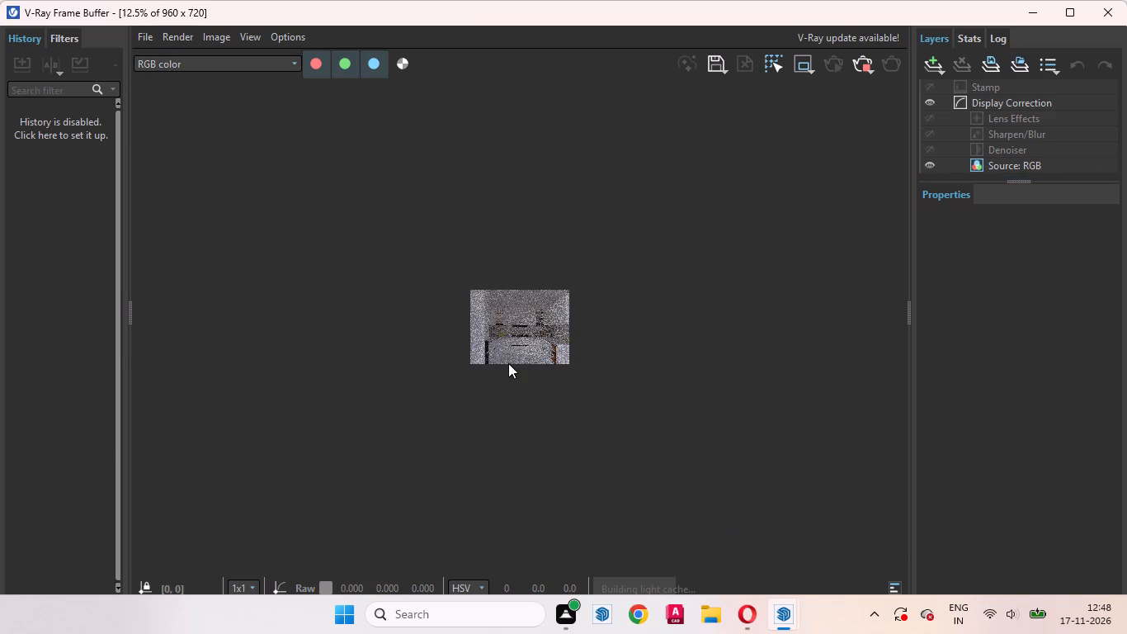
scroll(518, 354, up, 1)
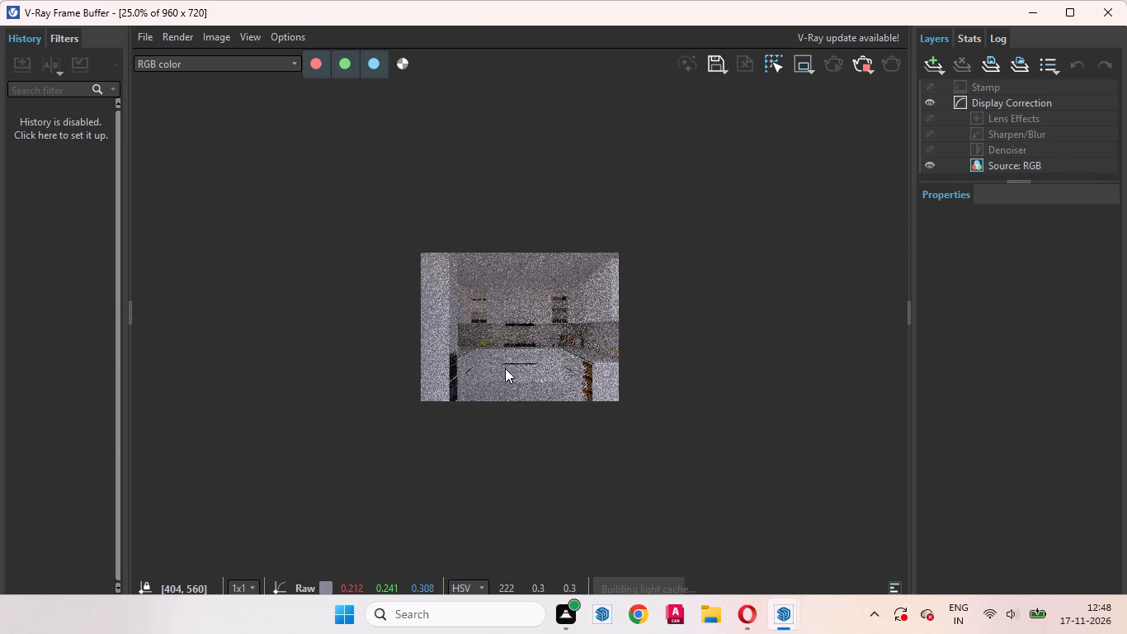
scroll(505, 369, up, 1)
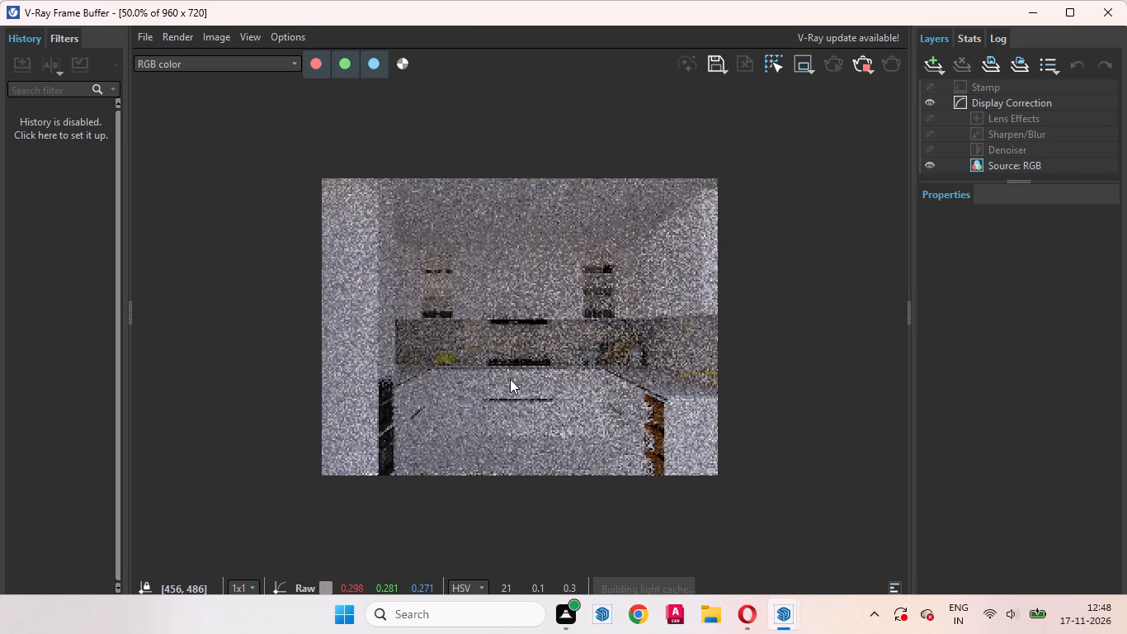
scroll(510, 379, up, 1)
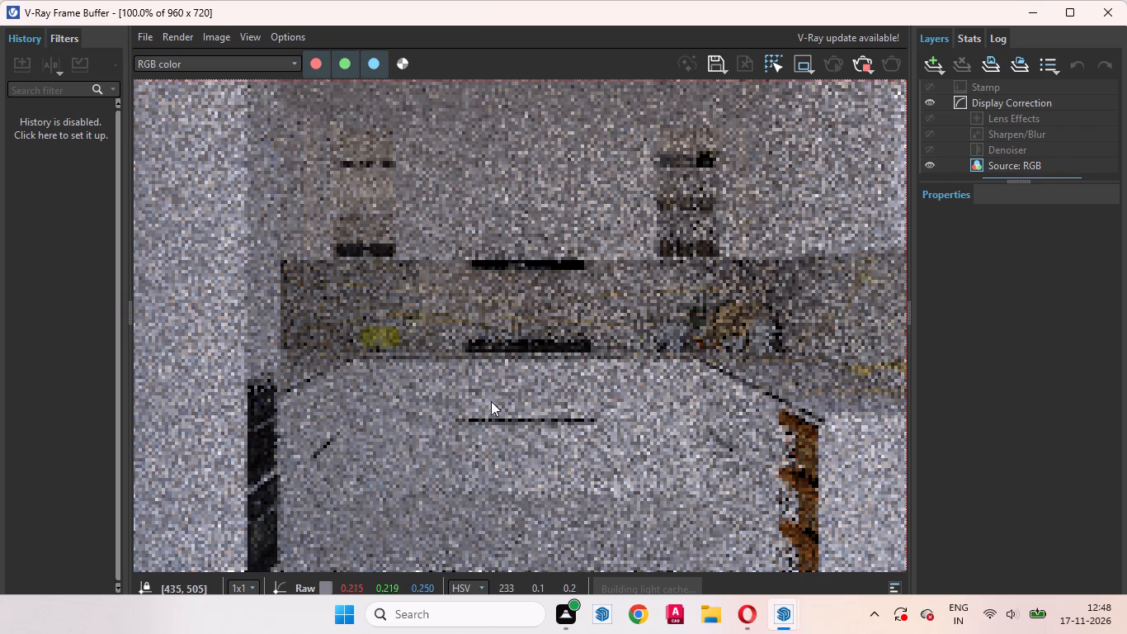
scroll(491, 401, down, 2)
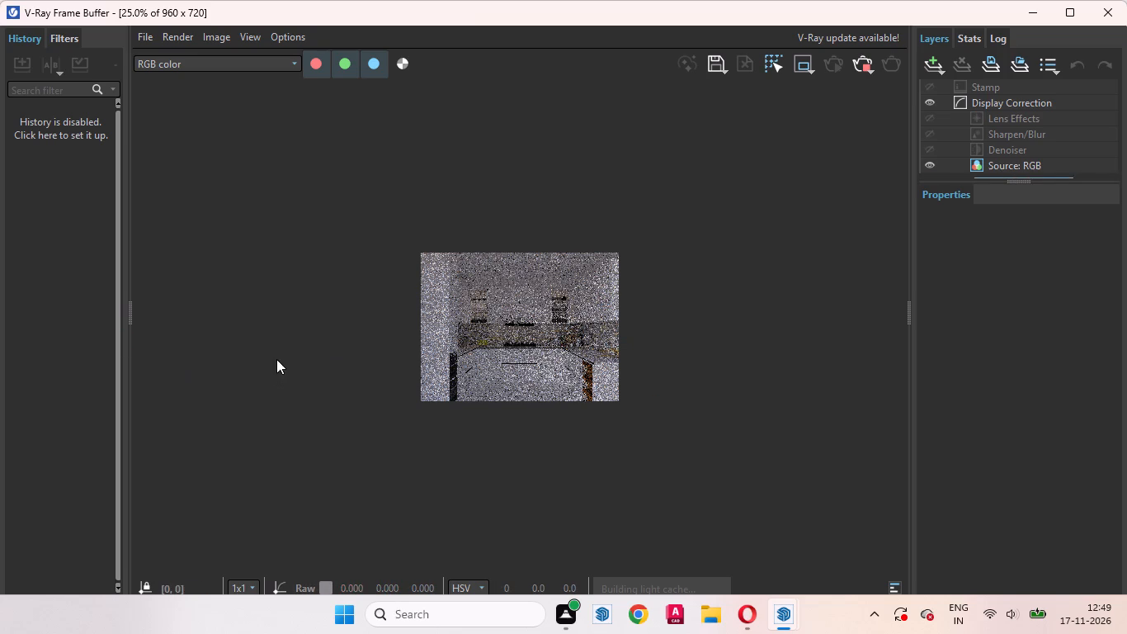
scroll(515, 376, up, 1)
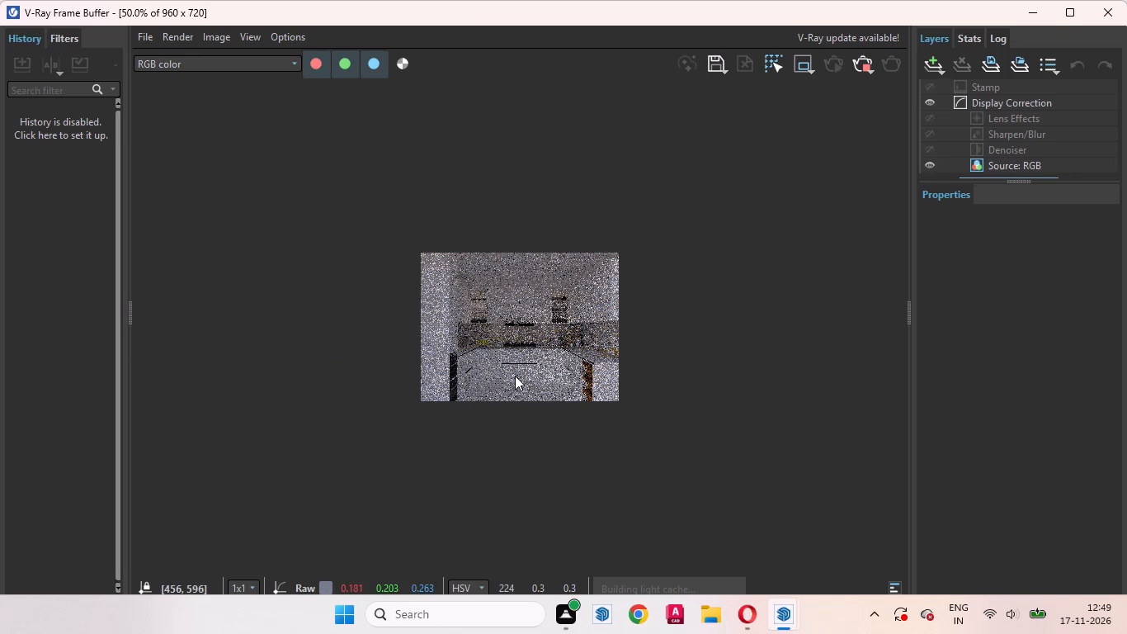
scroll(592, 374, up, 1)
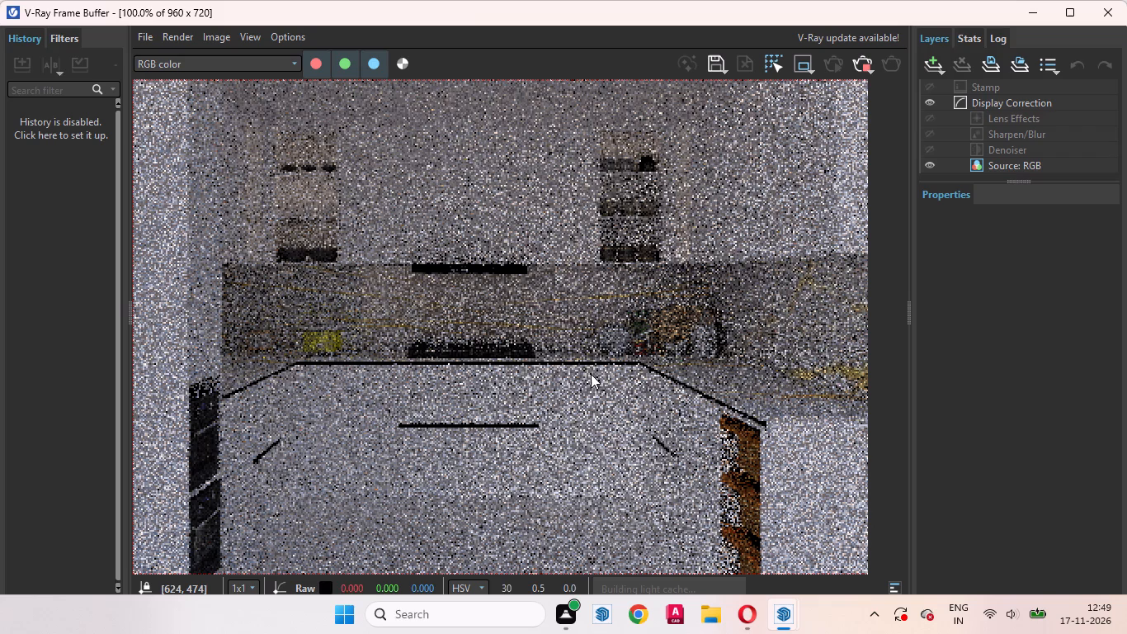
scroll(460, 391, down, 1)
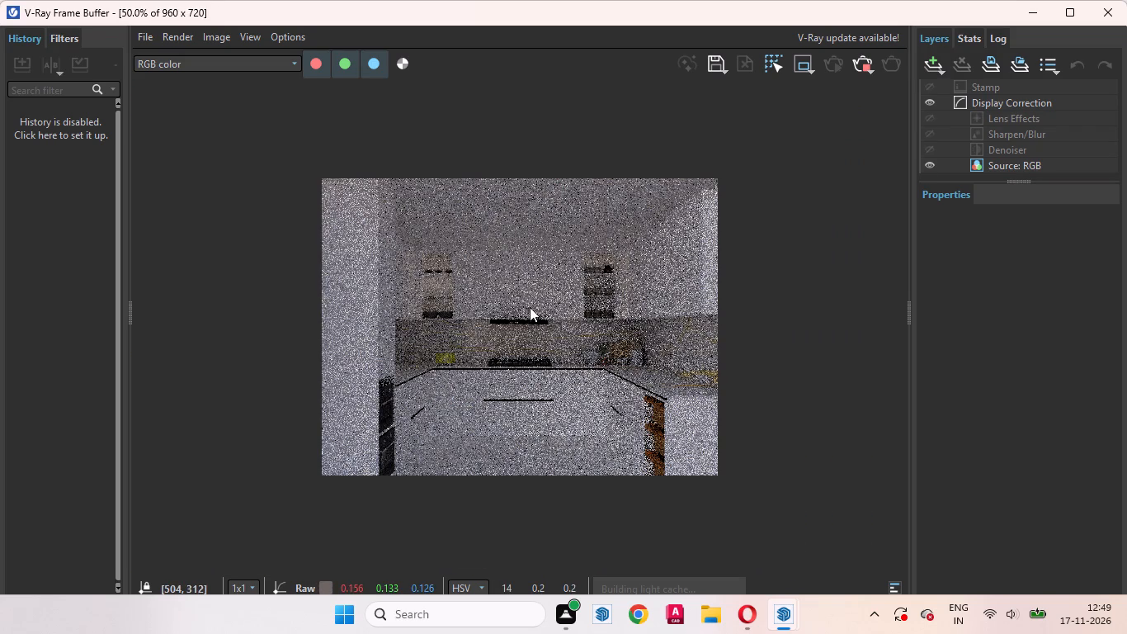
scroll(530, 307, up, 1)
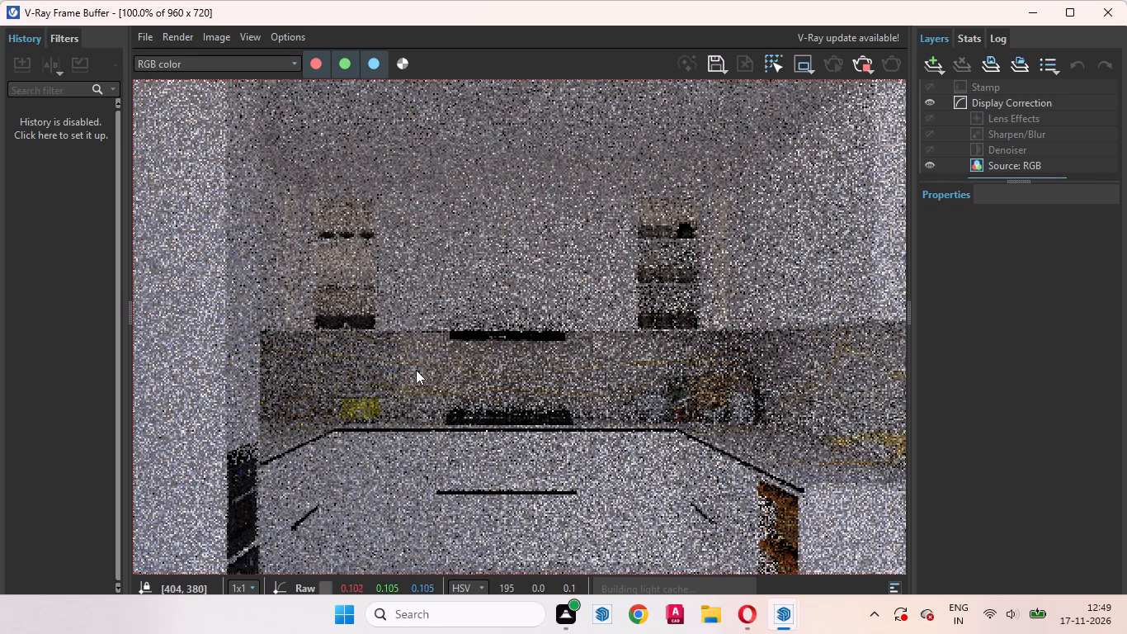
scroll(372, 379, down, 1)
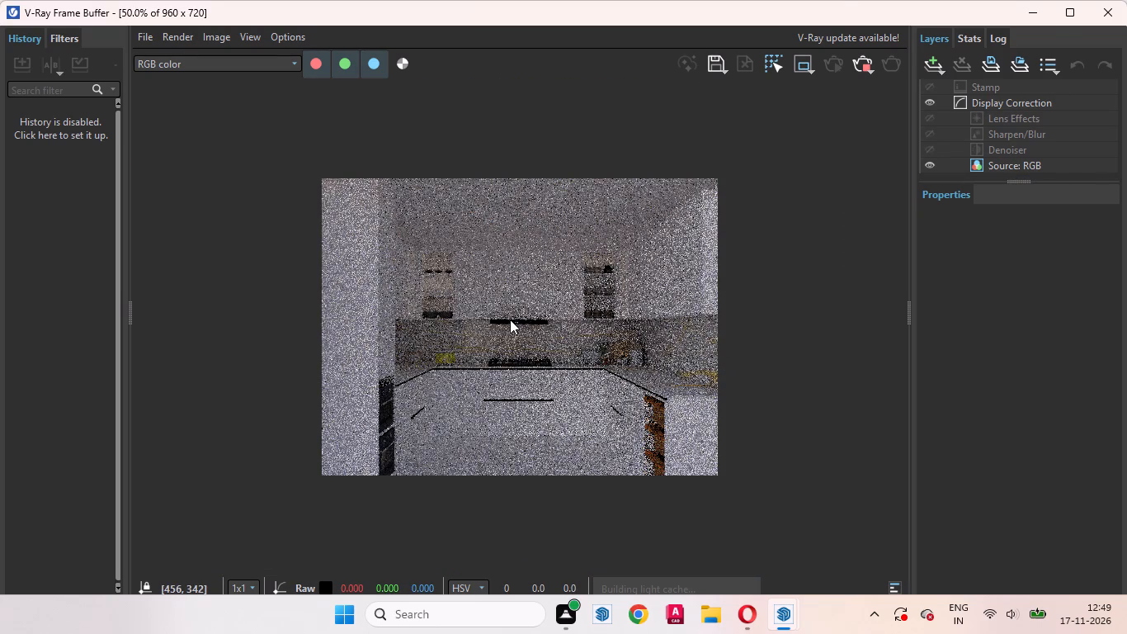
scroll(510, 319, up, 1)
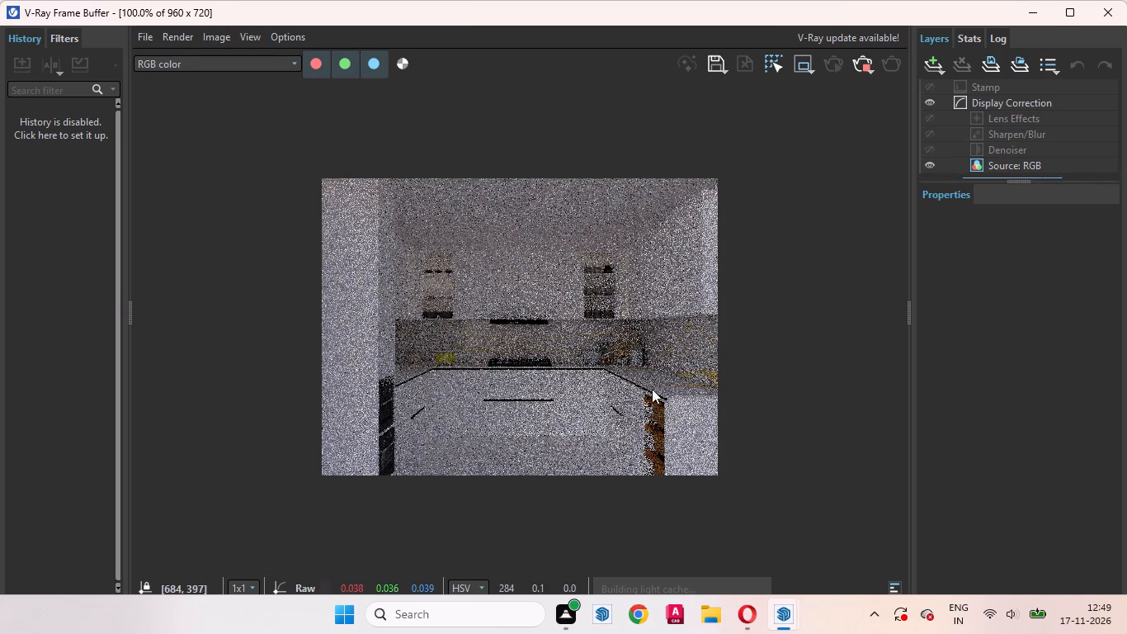
scroll(603, 390, down, 1)
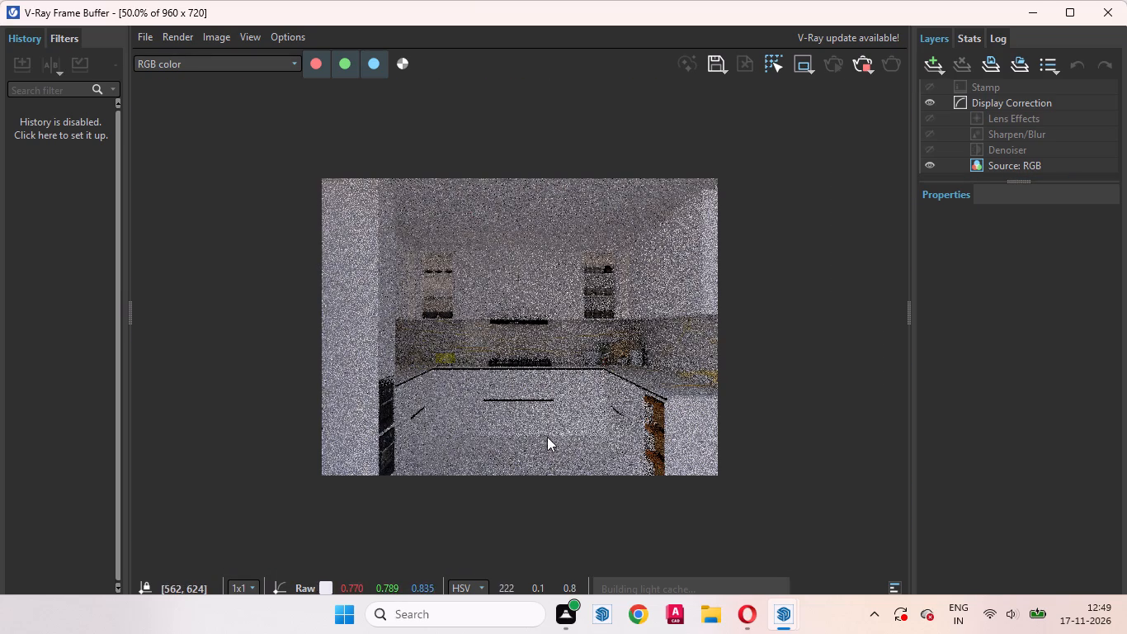
scroll(411, 433, down, 1)
scroll(499, 400, up, 1)
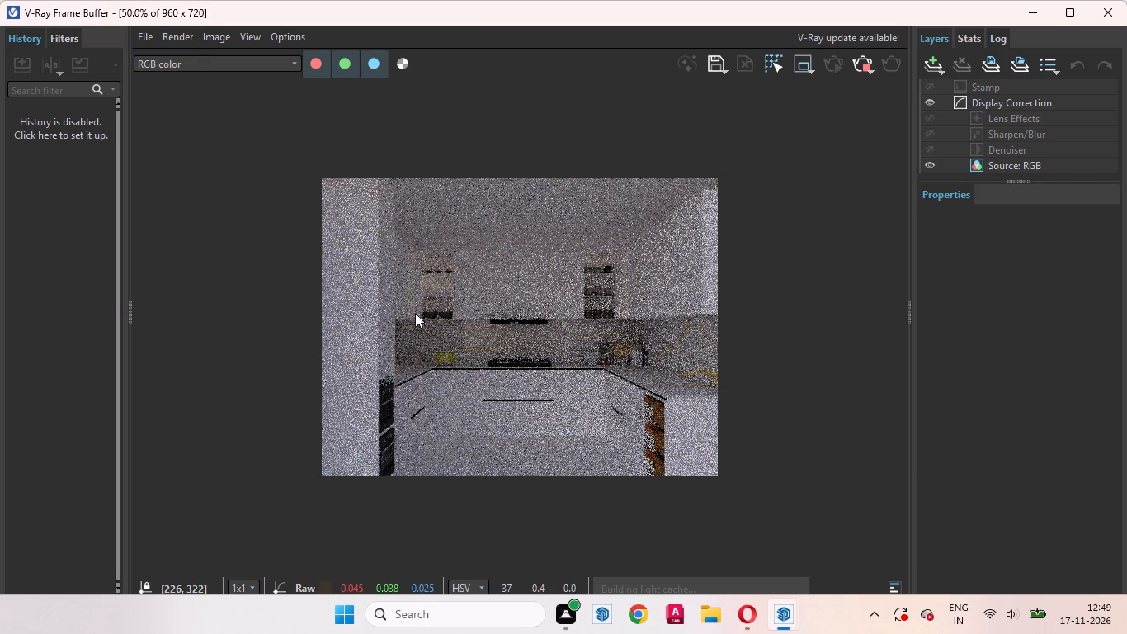
scroll(570, 434, up, 1)
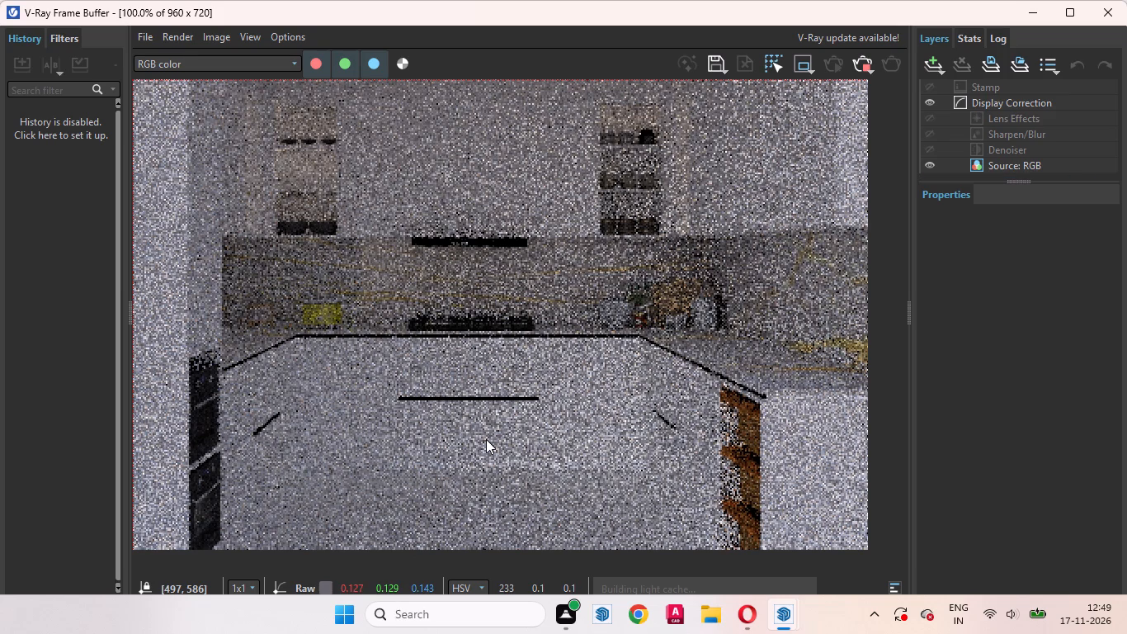
scroll(486, 439, down, 1)
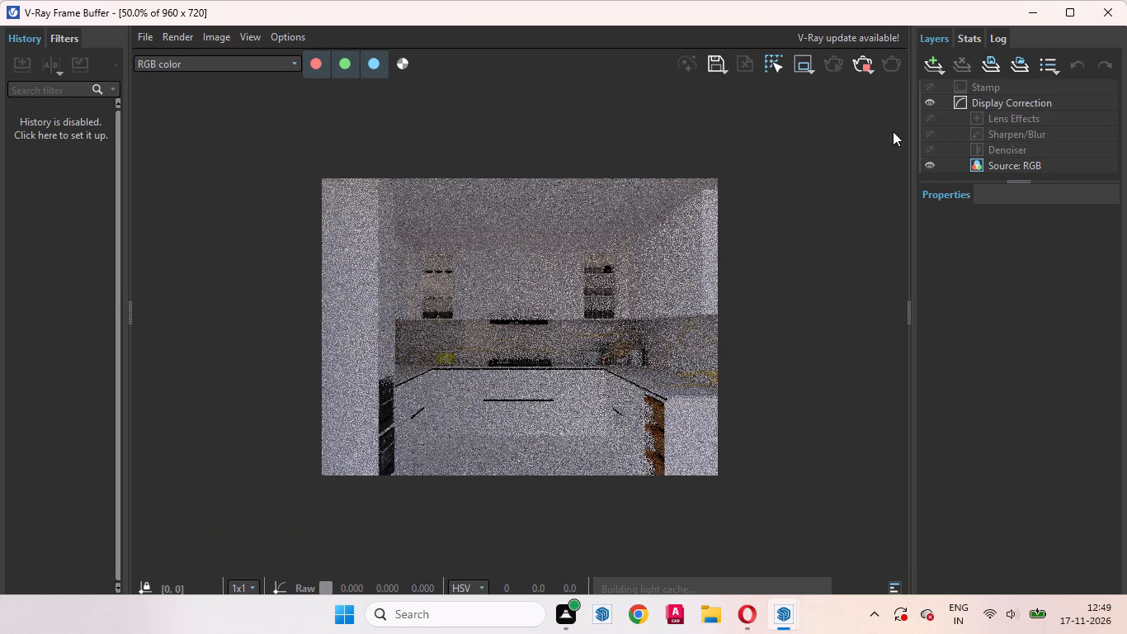
Stop the interactive render and minimise the V-Ray Frame Buffer to get back to the kitchen model.
click(867, 67)
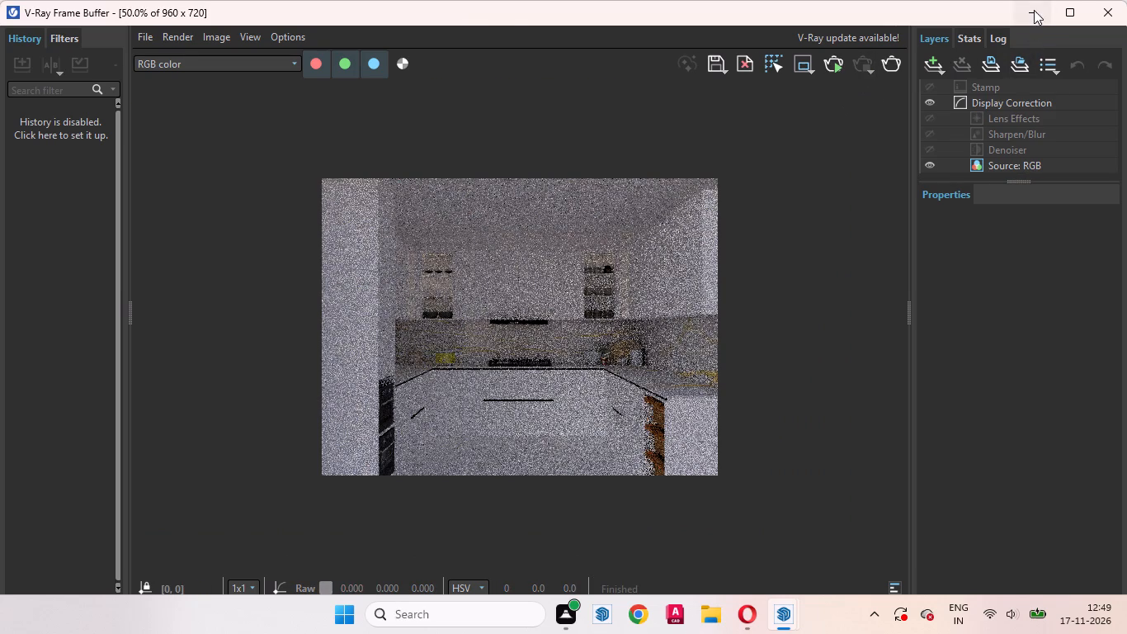
click(1034, 10)
Update Scene 1 with the current, wider front view of the kitchen.
right_click(105, 97)
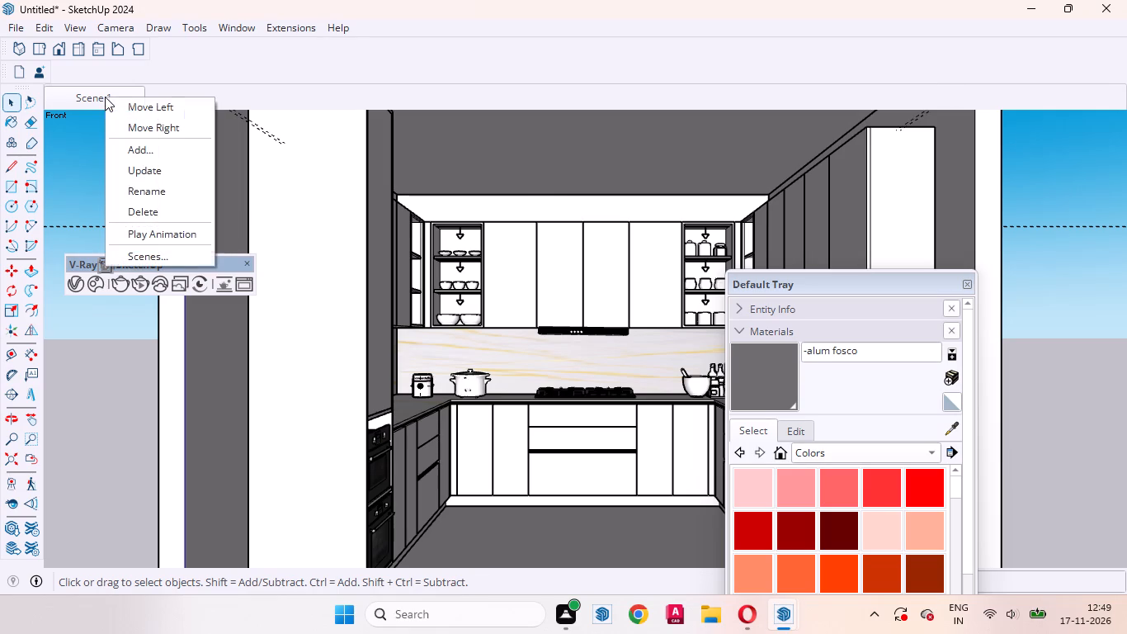
click(144, 172)
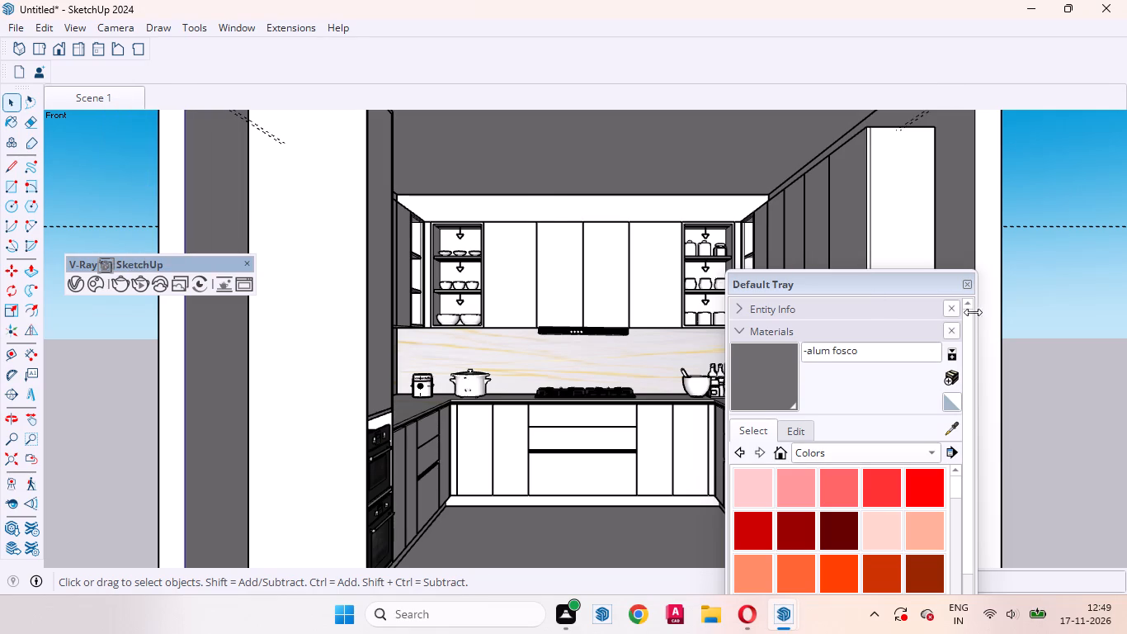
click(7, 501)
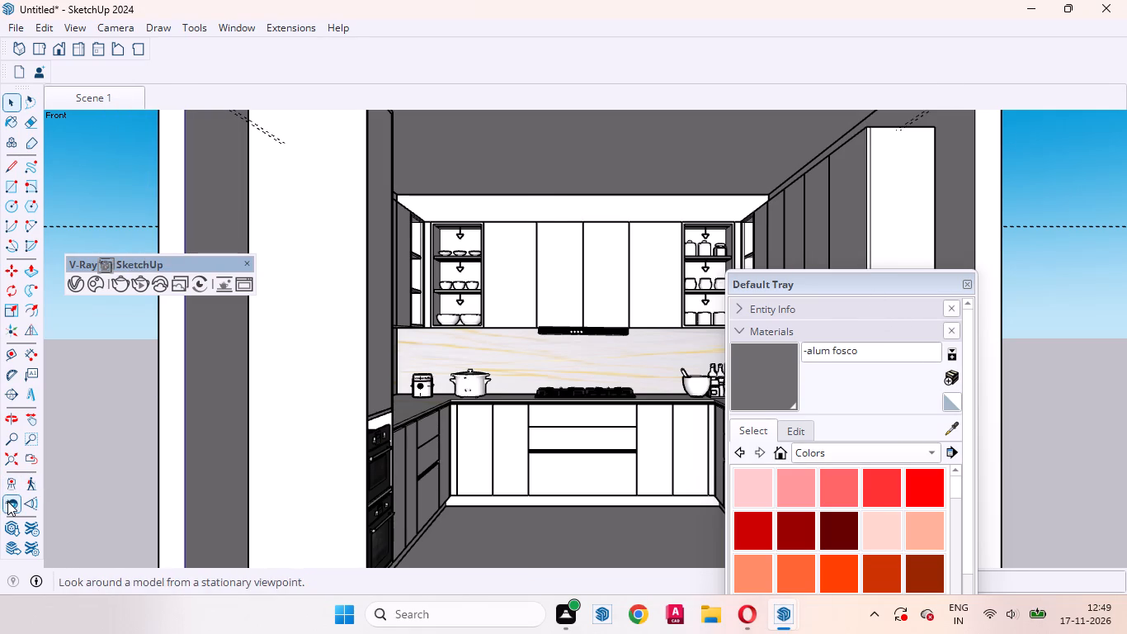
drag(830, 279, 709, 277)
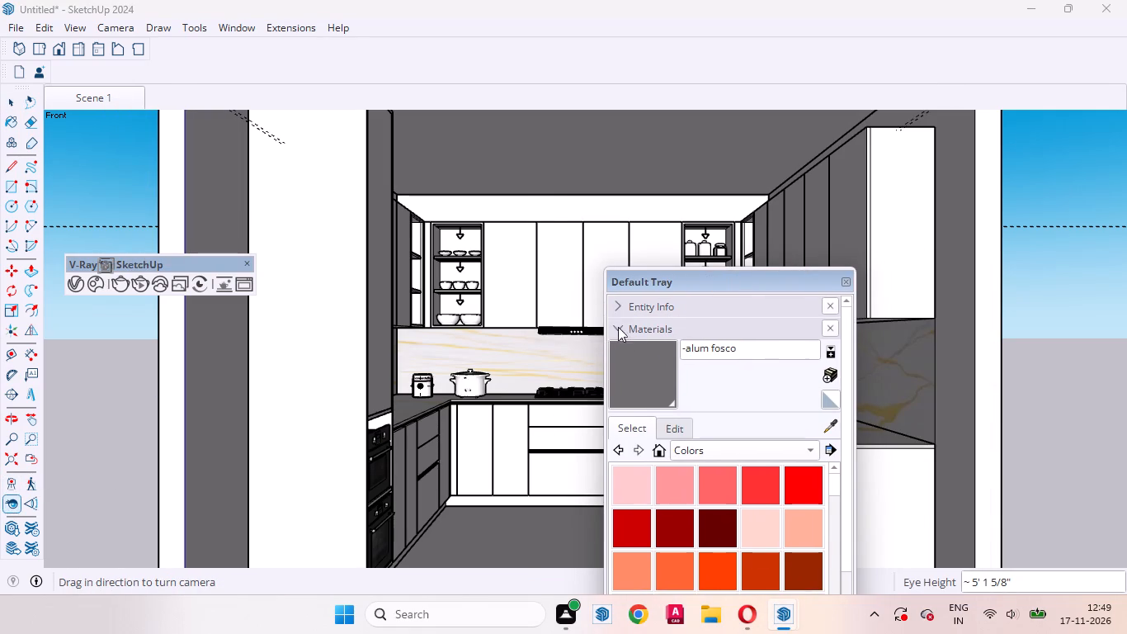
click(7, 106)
Create a new material that uses the white marble image 5943b18d2c54371cd8fdc3d12be475fa from the Downloads folder as its texture.
scroll(481, 350, down, 9)
middle_drag(483, 395, 526, 617)
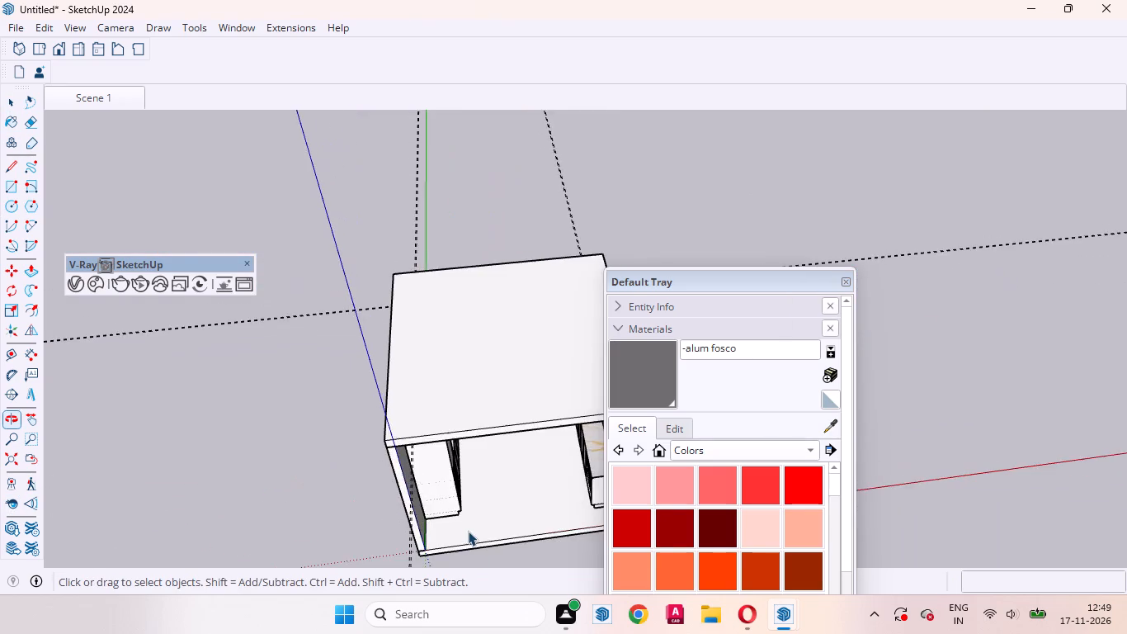
scroll(467, 516, up, 8)
click(830, 376)
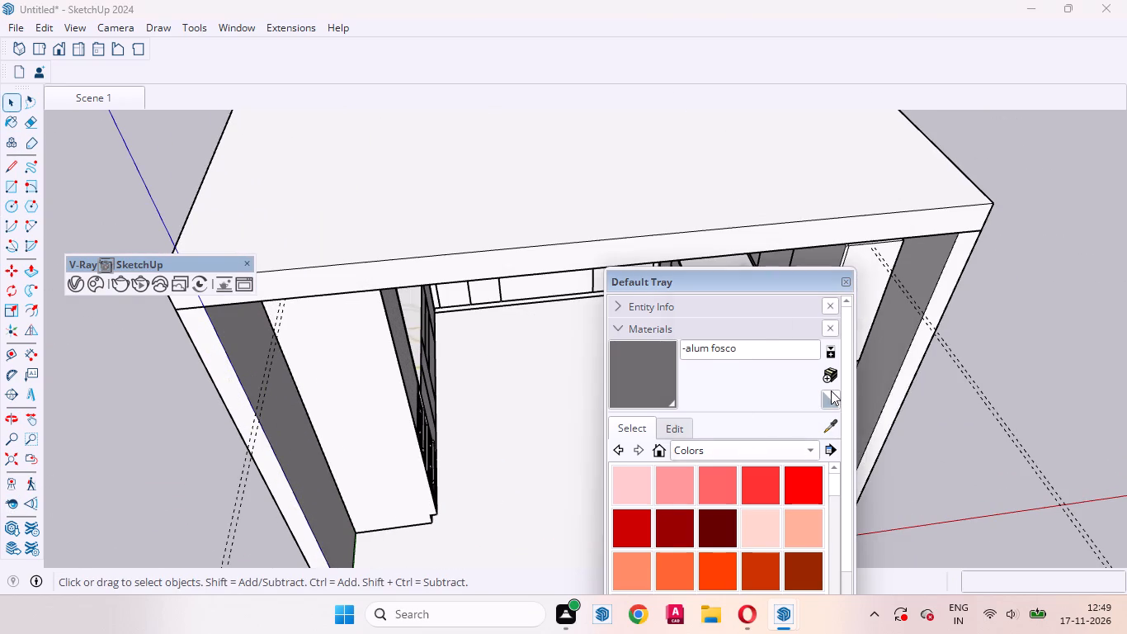
click(864, 373)
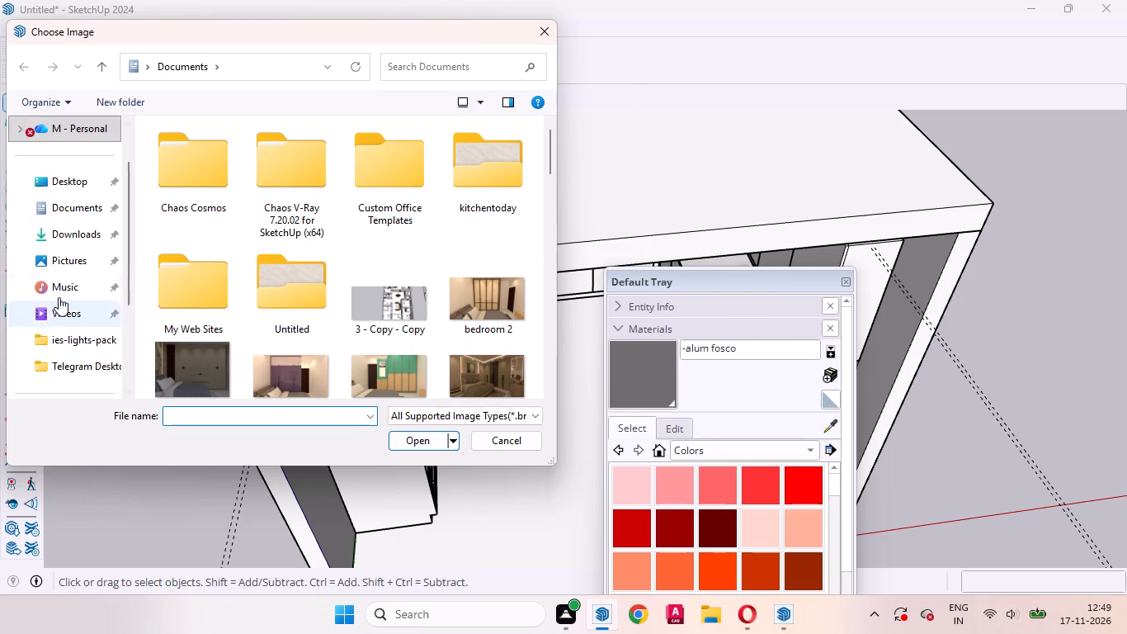
click(87, 239)
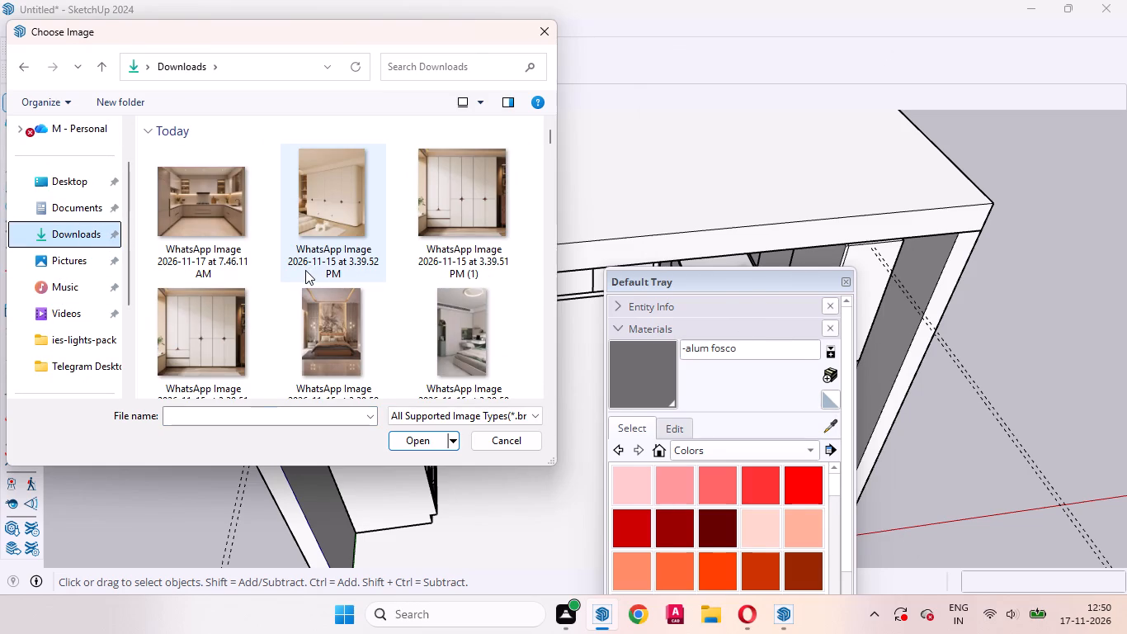
scroll(305, 270, down, 6)
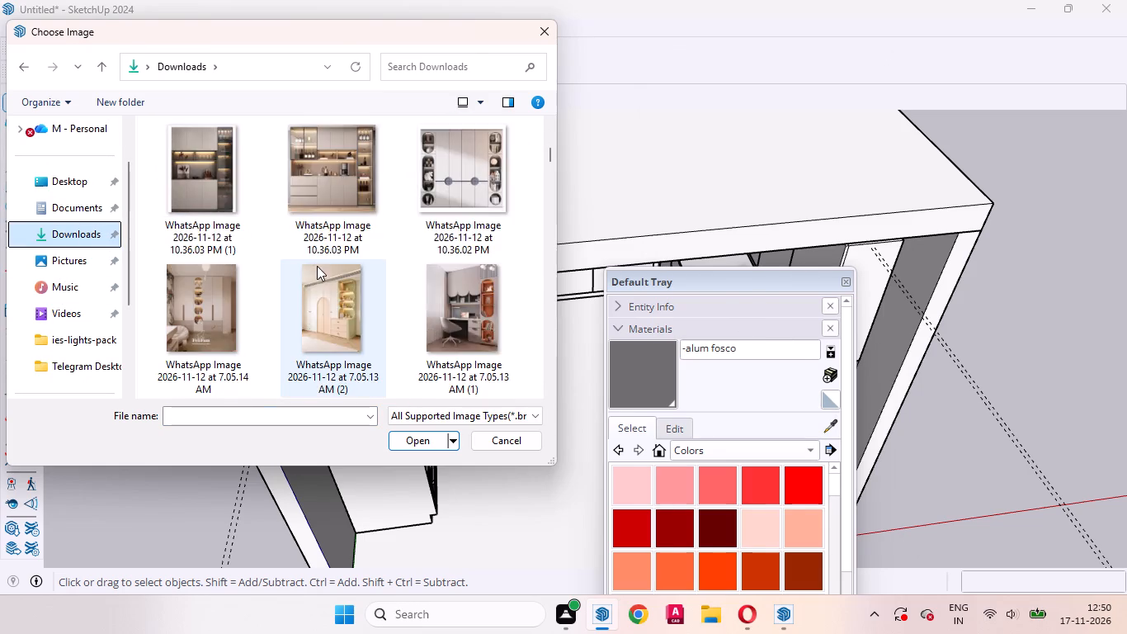
scroll(315, 267, down, 8)
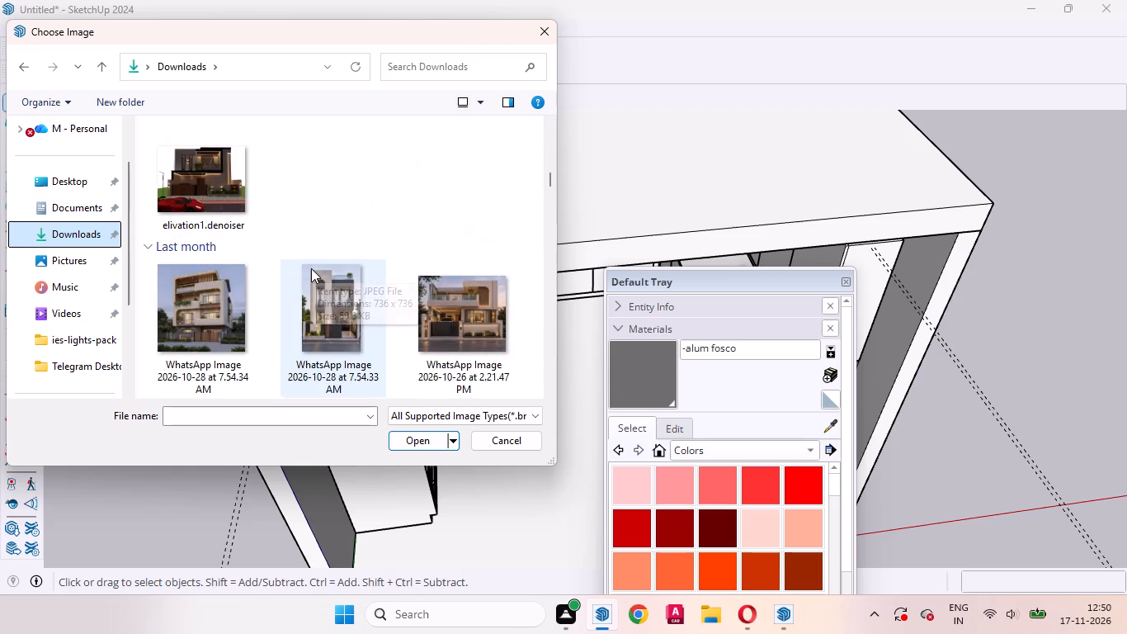
scroll(311, 268, down, 6)
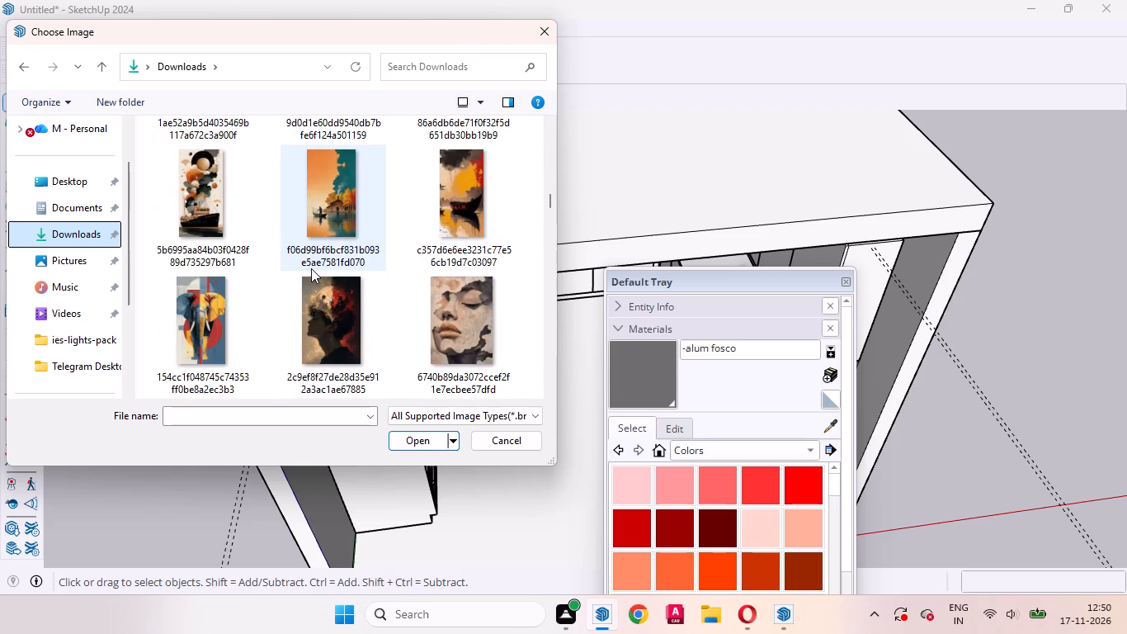
scroll(311, 268, down, 4)
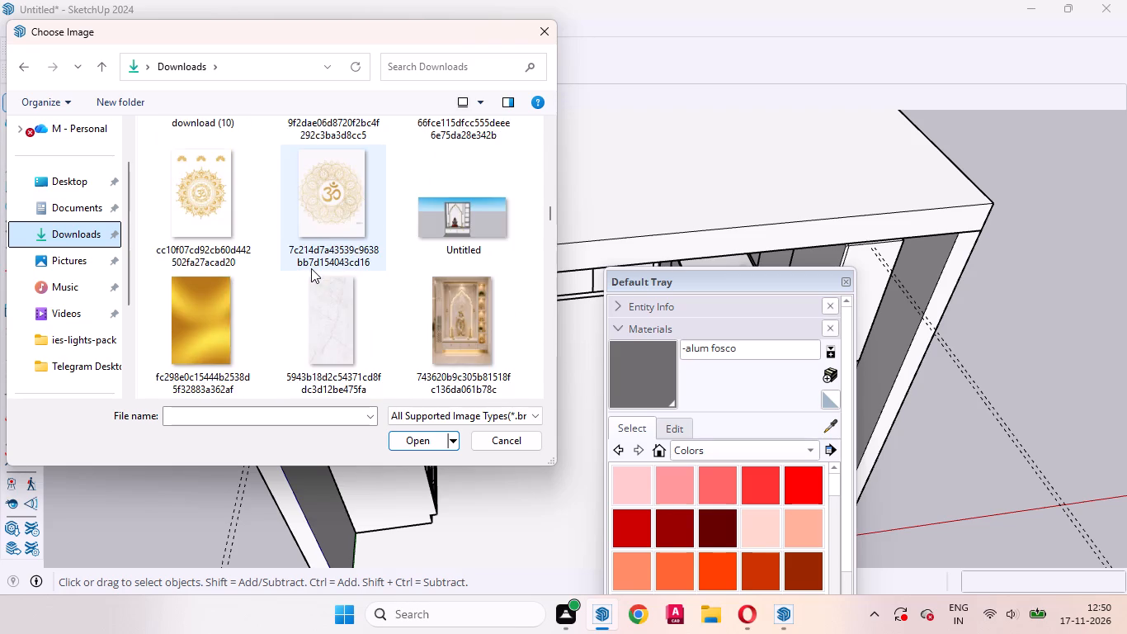
scroll(311, 268, down, 1)
click(338, 223)
click(422, 442)
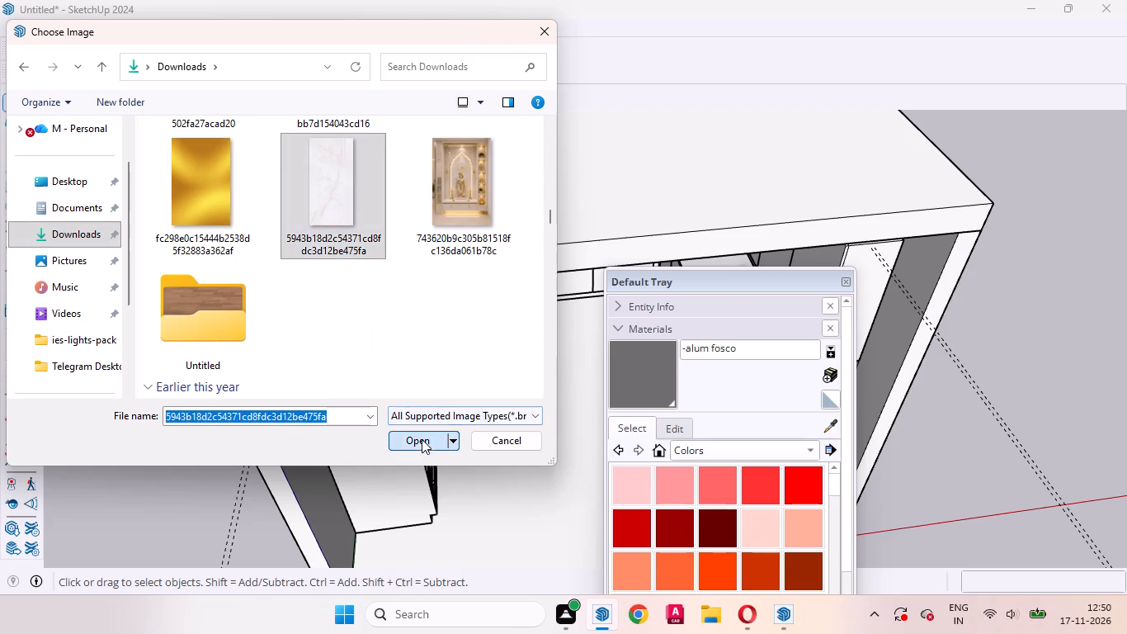
scroll(275, 326, down, 3)
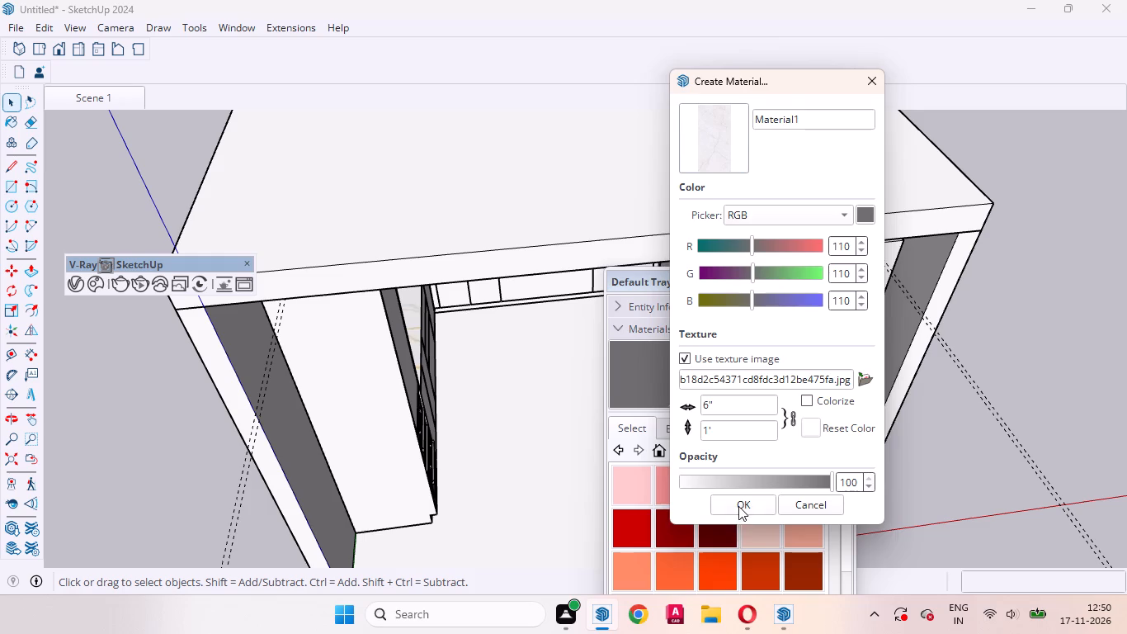
click(738, 505)
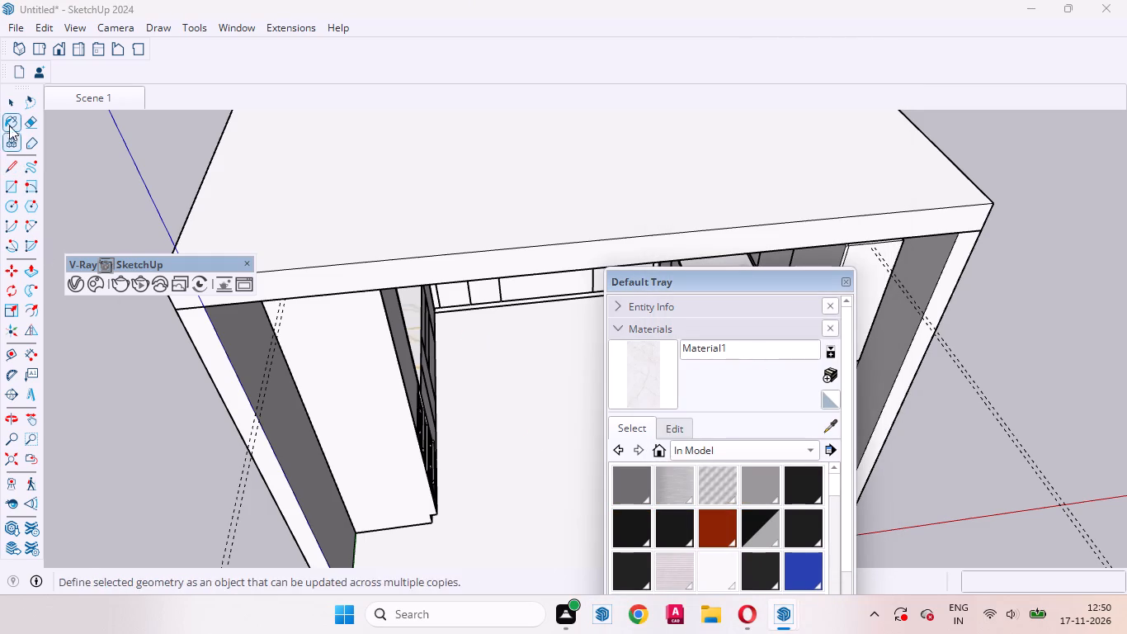
Open the floor slab for editing and paint its top face with the new white marble Material1.
click(8, 102)
scroll(136, 369, down, 8)
scroll(370, 433, up, 3)
click(383, 422)
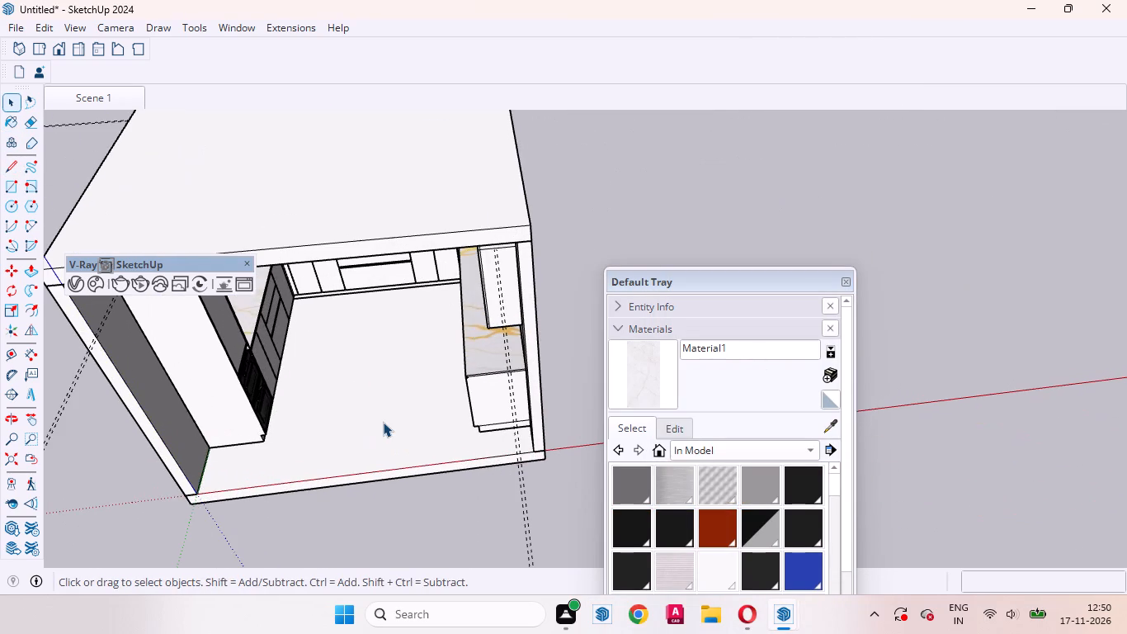
double_click(326, 423)
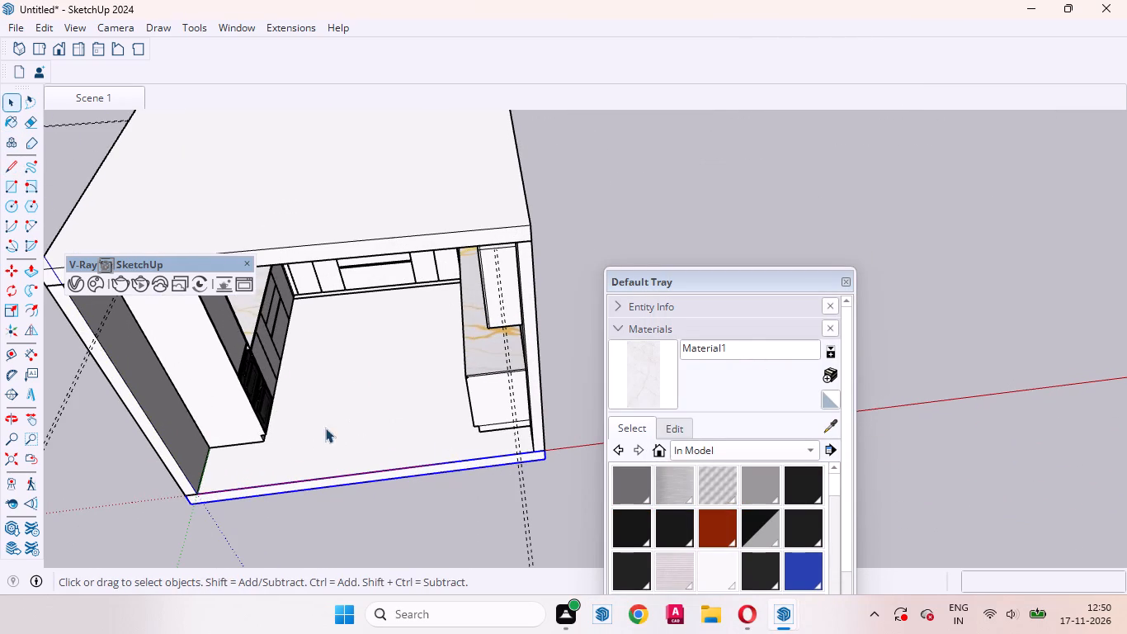
click(327, 417)
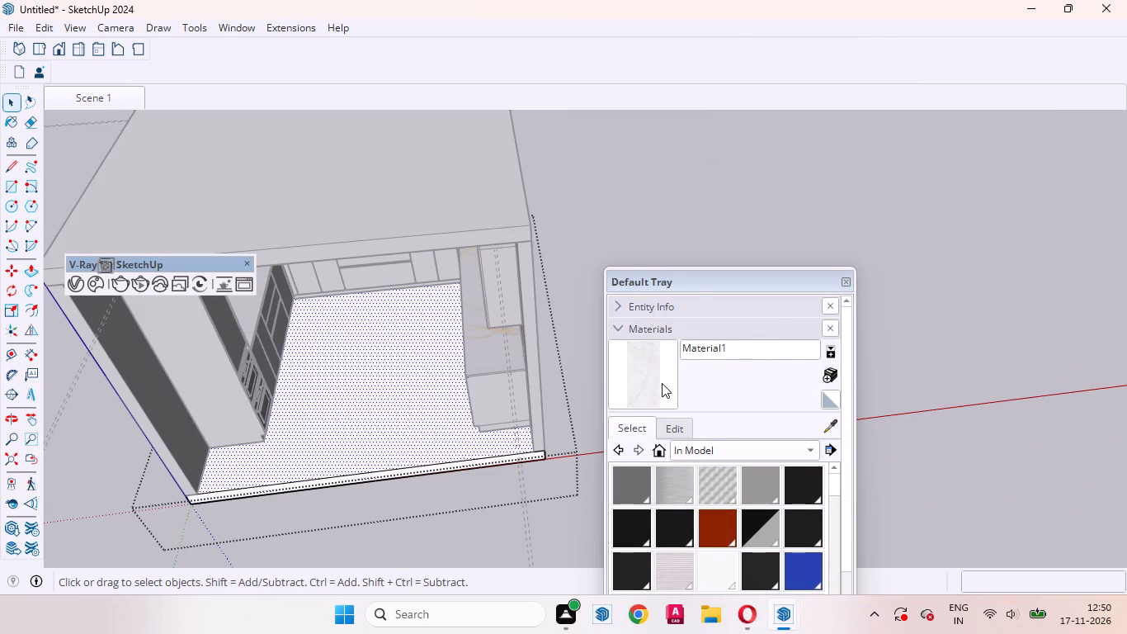
click(662, 383)
click(379, 442)
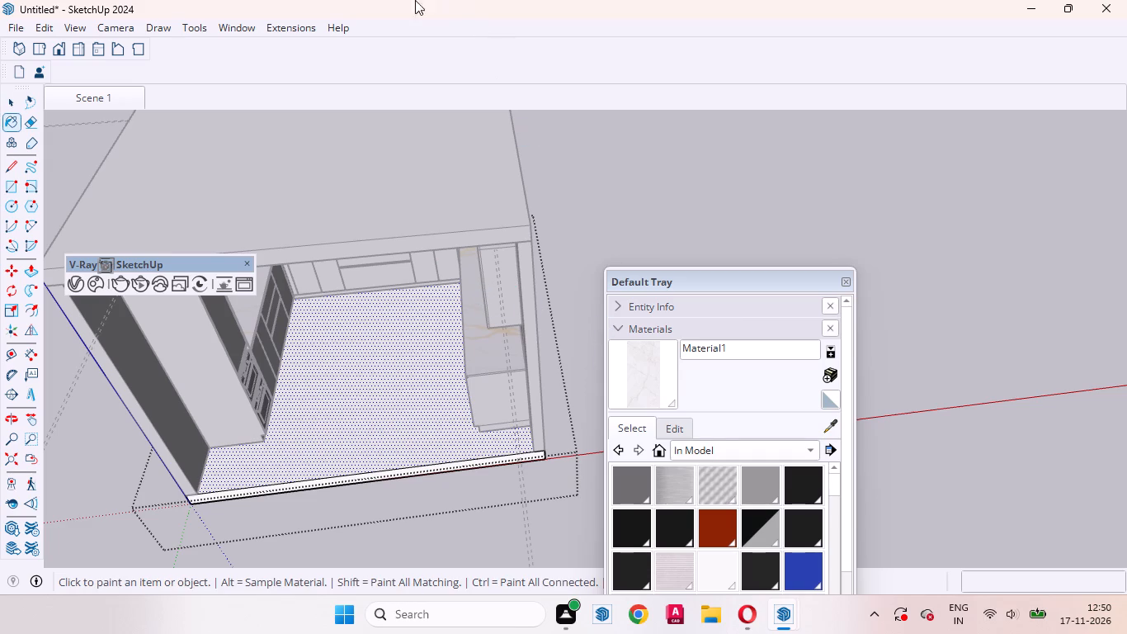
Show the V-Ray Utilities tools, apply Tri-Planar Projection (Fit) to the selected floor face, and leave the slab's editing mode.
right_click(395, 30)
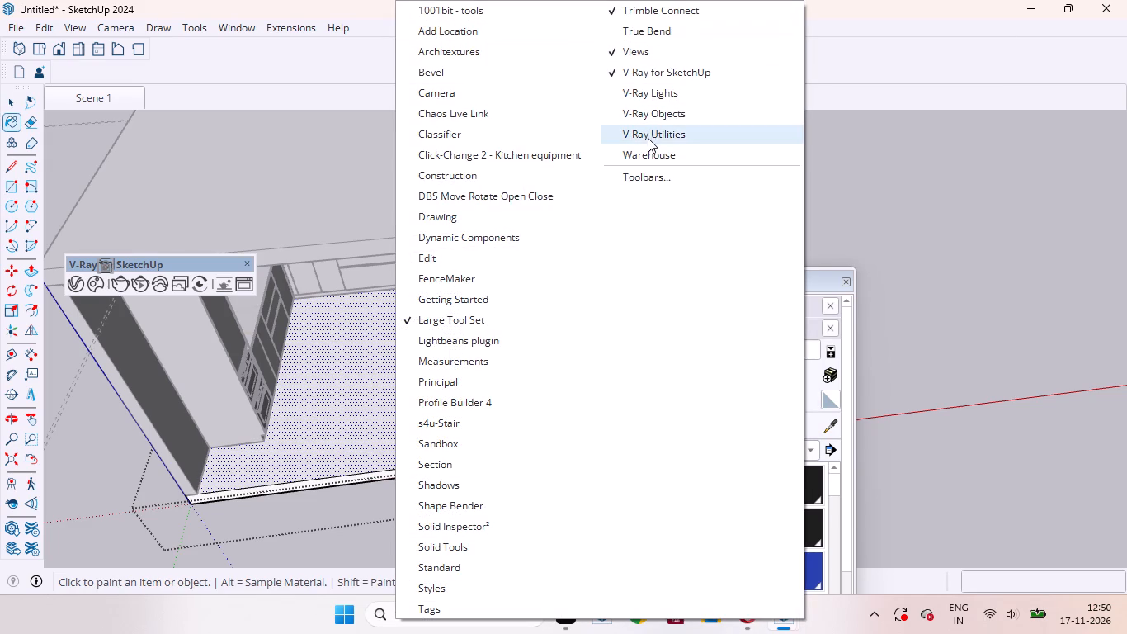
click(648, 138)
click(597, 120)
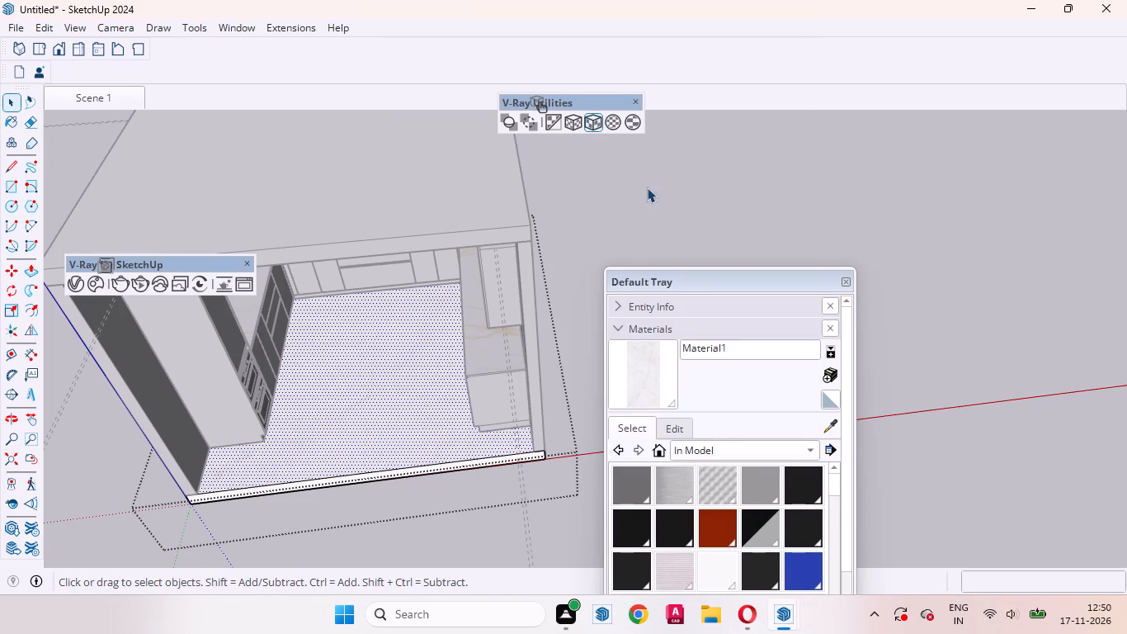
click(731, 214)
click(825, 214)
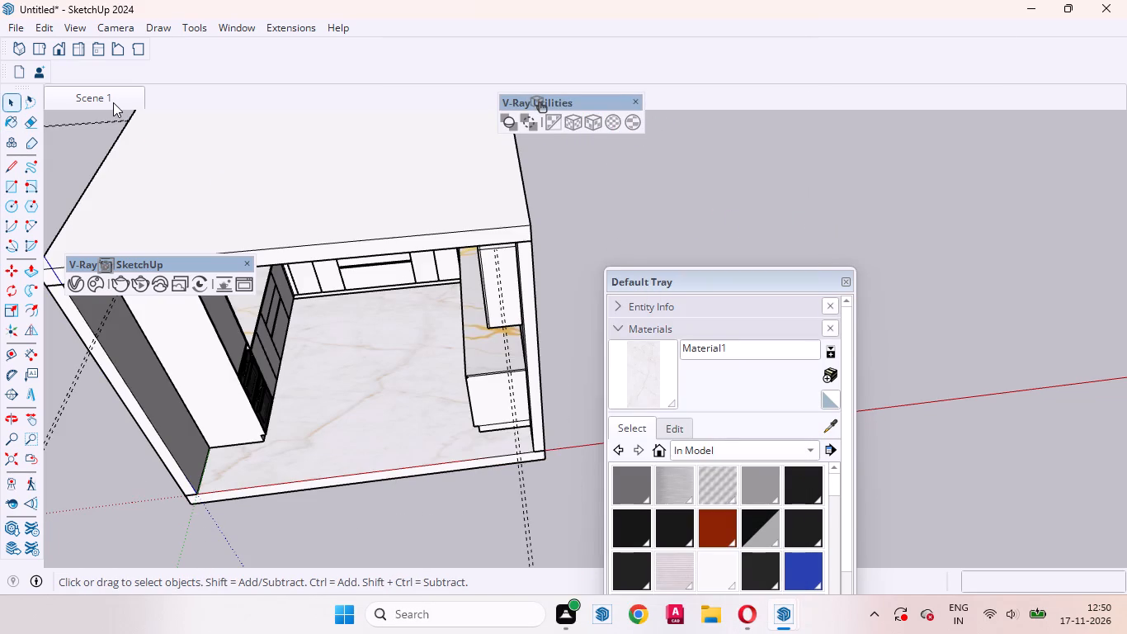
Return to the Scene 1 view and move the Default Tray away from the centre of the kitchen.
click(111, 102)
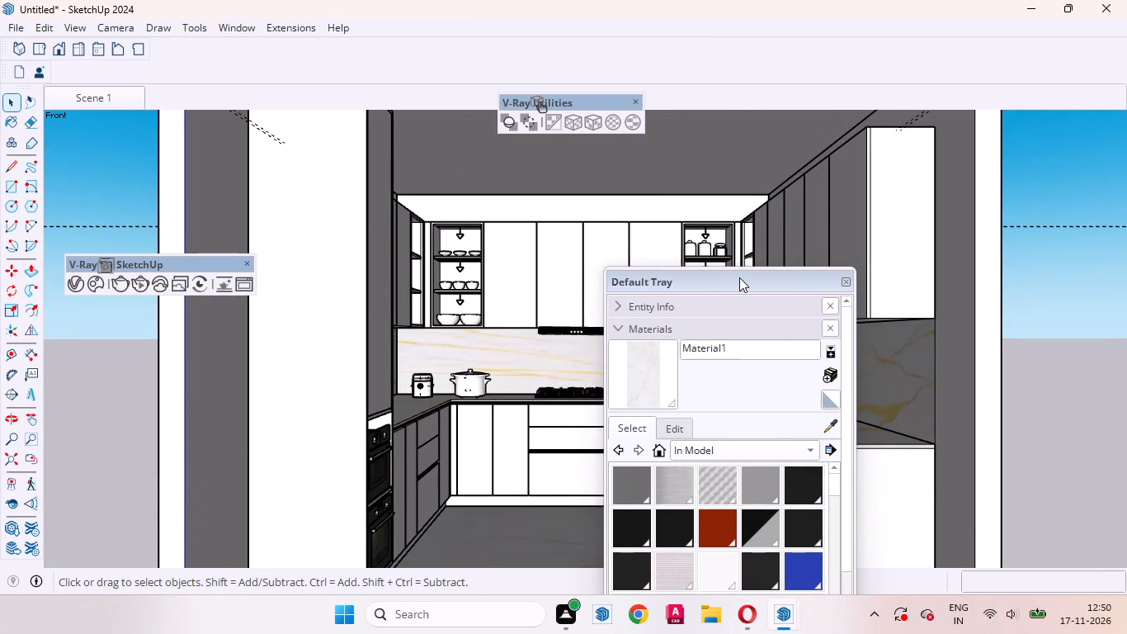
drag(739, 277, 900, 152)
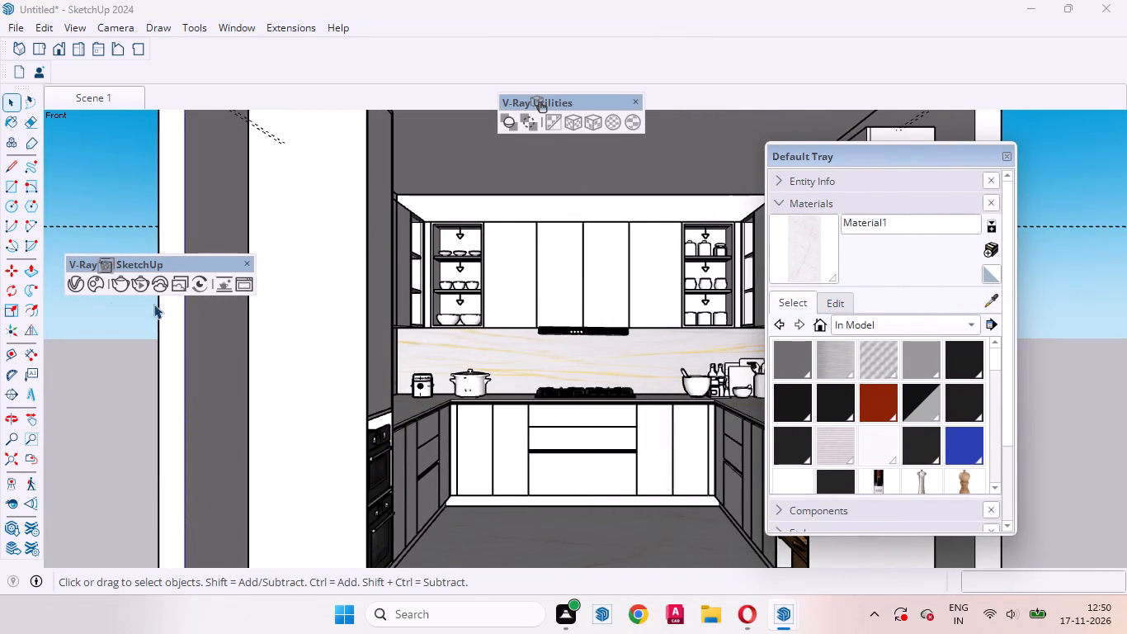
Set the intensity of Rectangle Light and Rectangle Light#1 through #4 to 90 in the V-Ray Asset Editor.
click(73, 290)
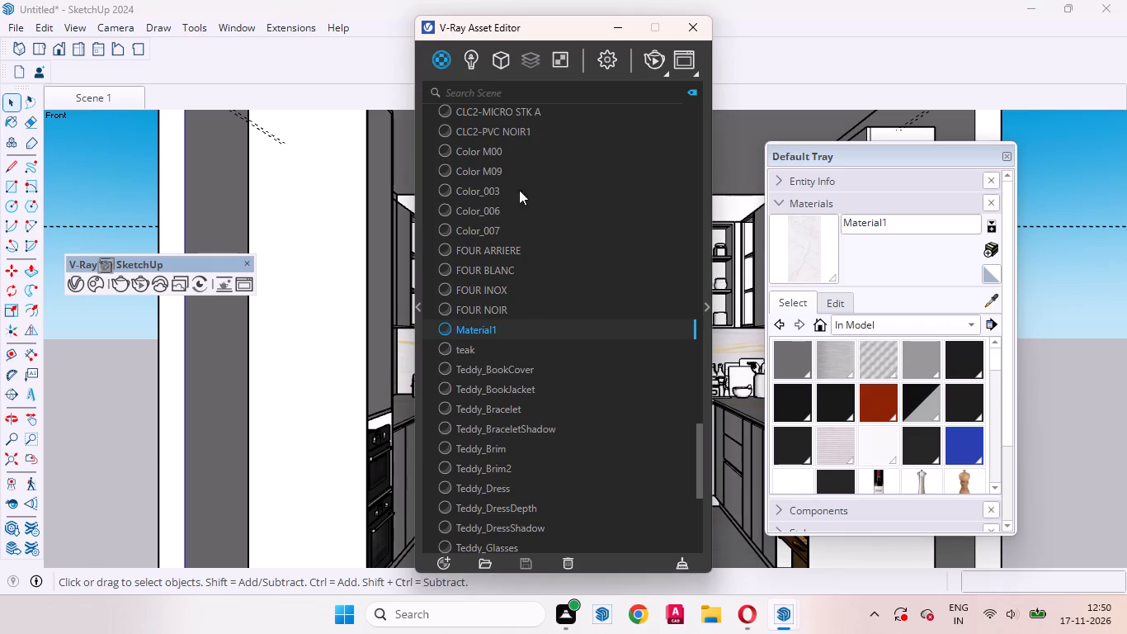
click(471, 68)
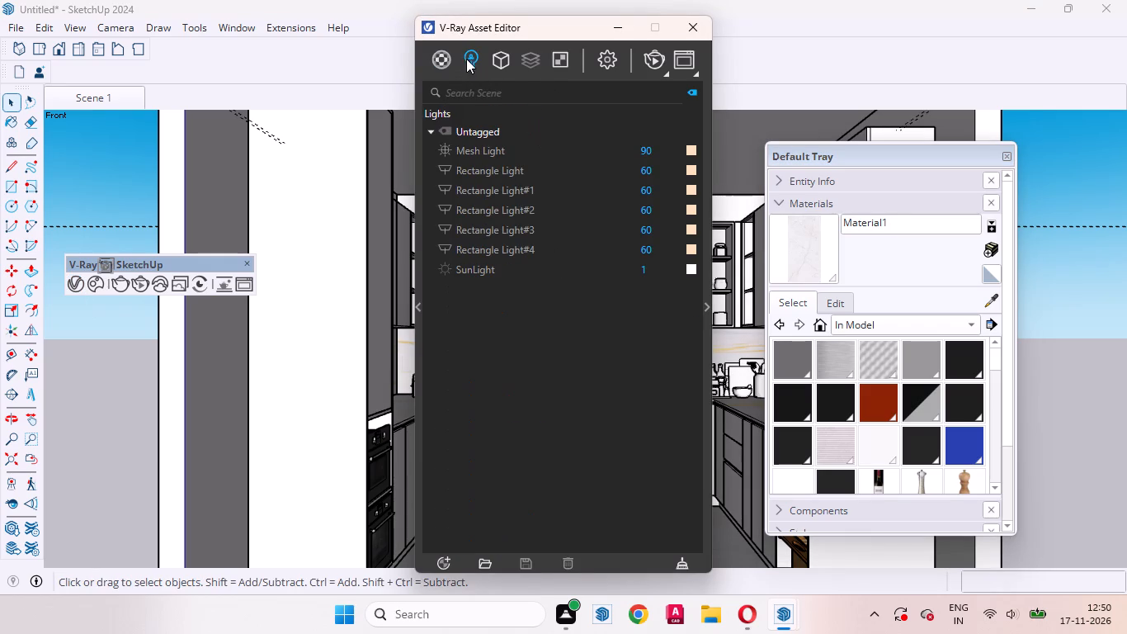
click(646, 171)
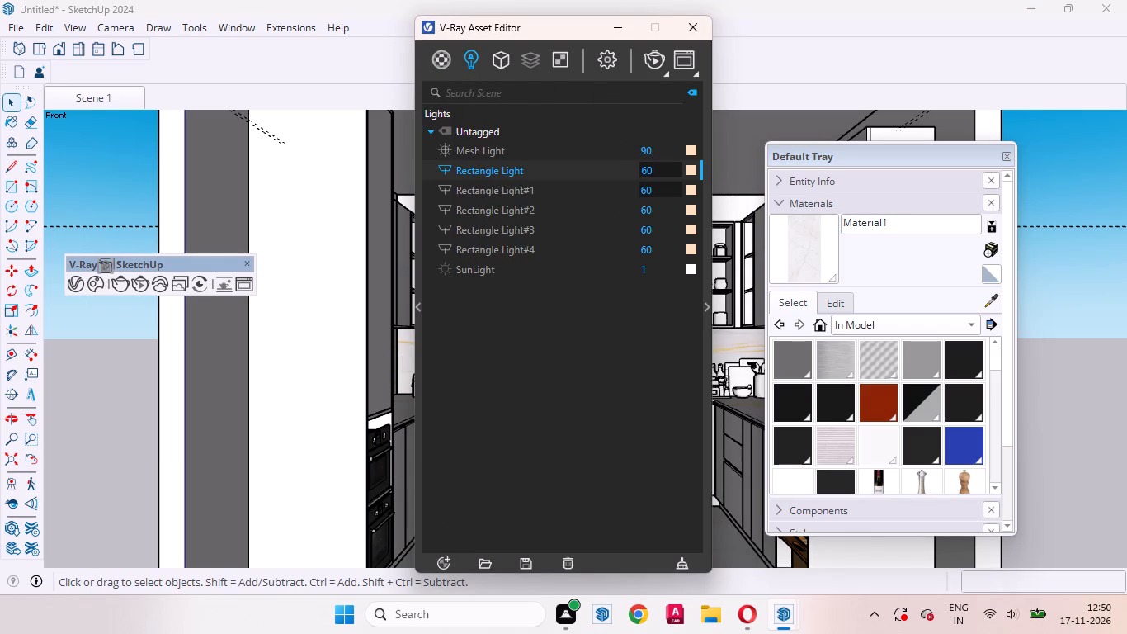
key(BackSpace)
key(9)
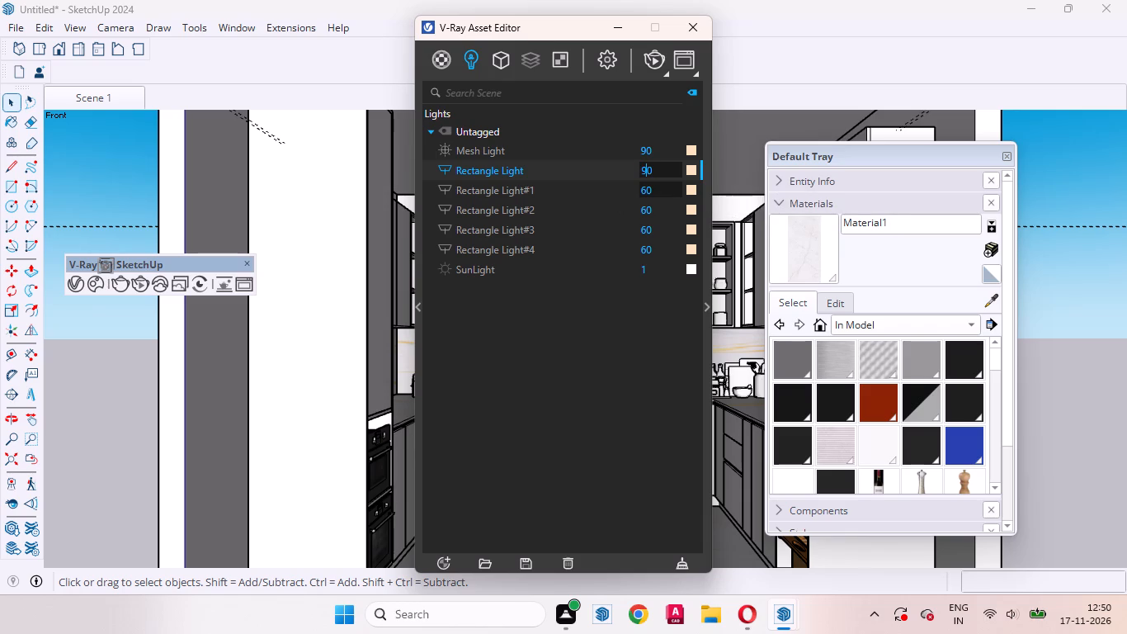
click(645, 191)
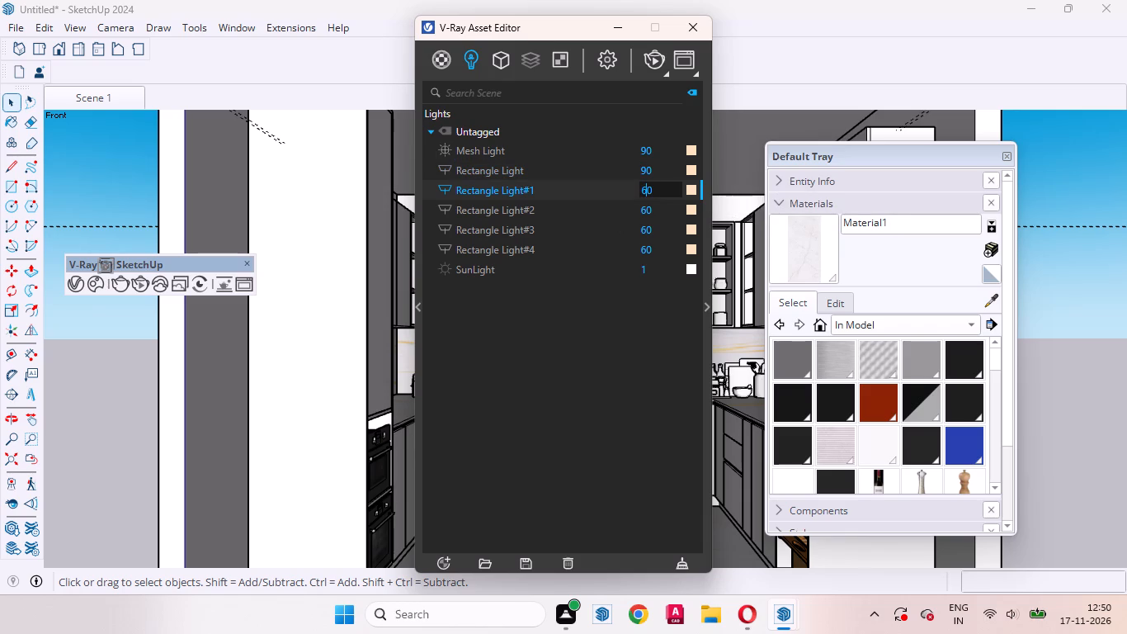
key(BackSpace)
key(9)
click(647, 211)
key(BackSpace)
key(9)
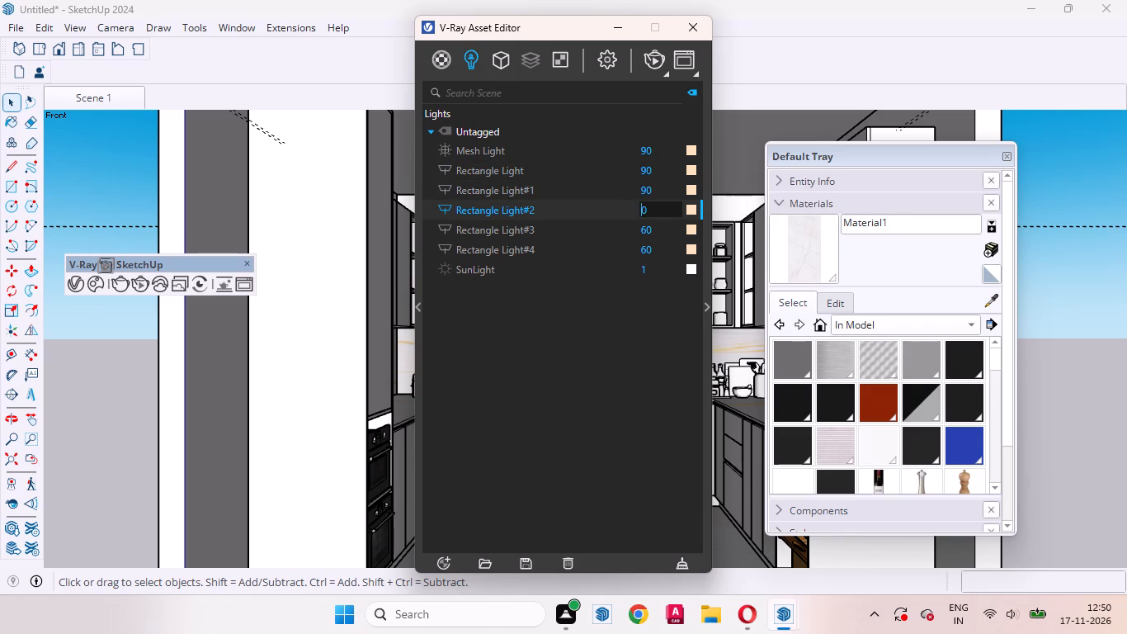
click(646, 229)
key(BackSpace)
key(9)
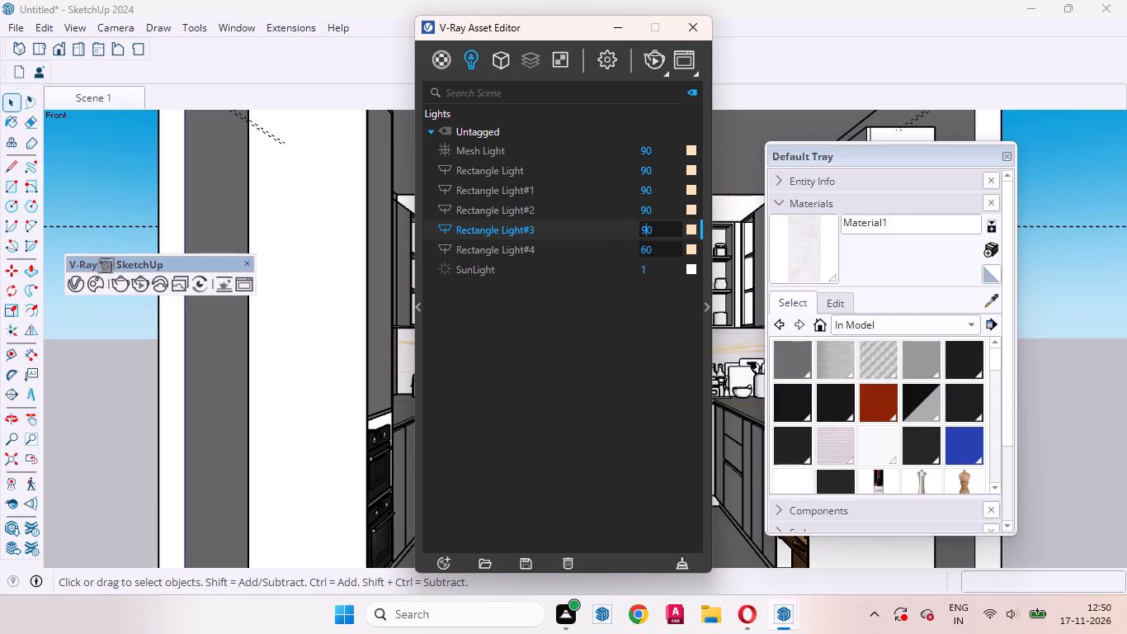
click(645, 250)
key(BackSpace)
key(9)
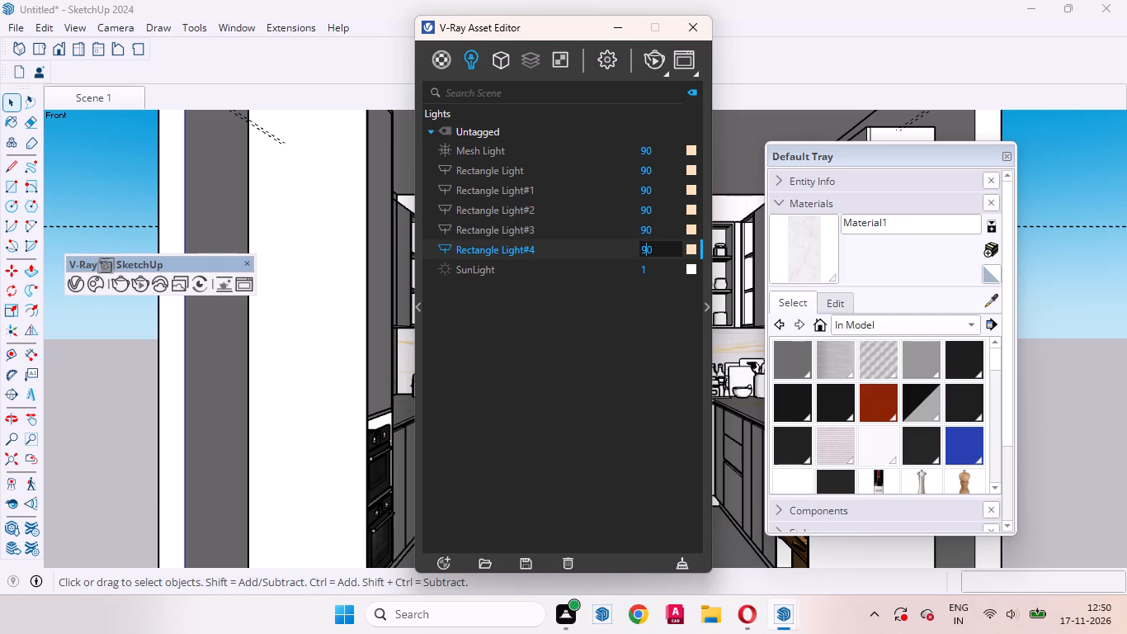
key(Return)
drag(694, 249, 692, 229)
Move the V-Ray Asset Editor away from the centre of the kitchen.
drag(558, 31, 677, 83)
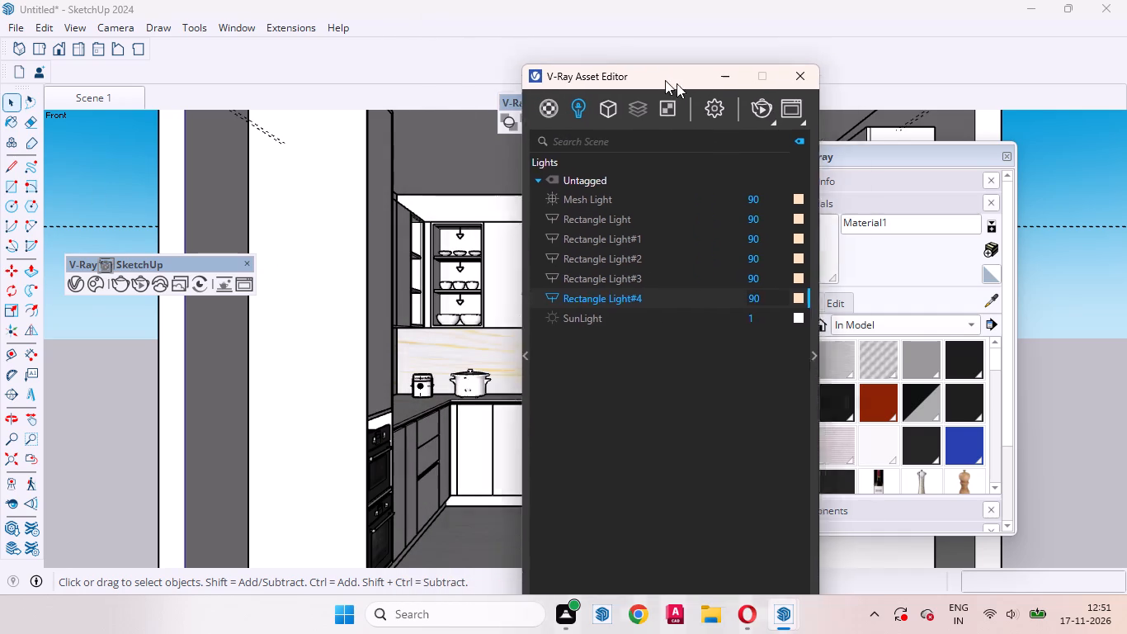
drag(677, 83, 950, 140)
Examine the underside of the back-wall upper cabinets around the range hood.
scroll(375, 361, up, 1)
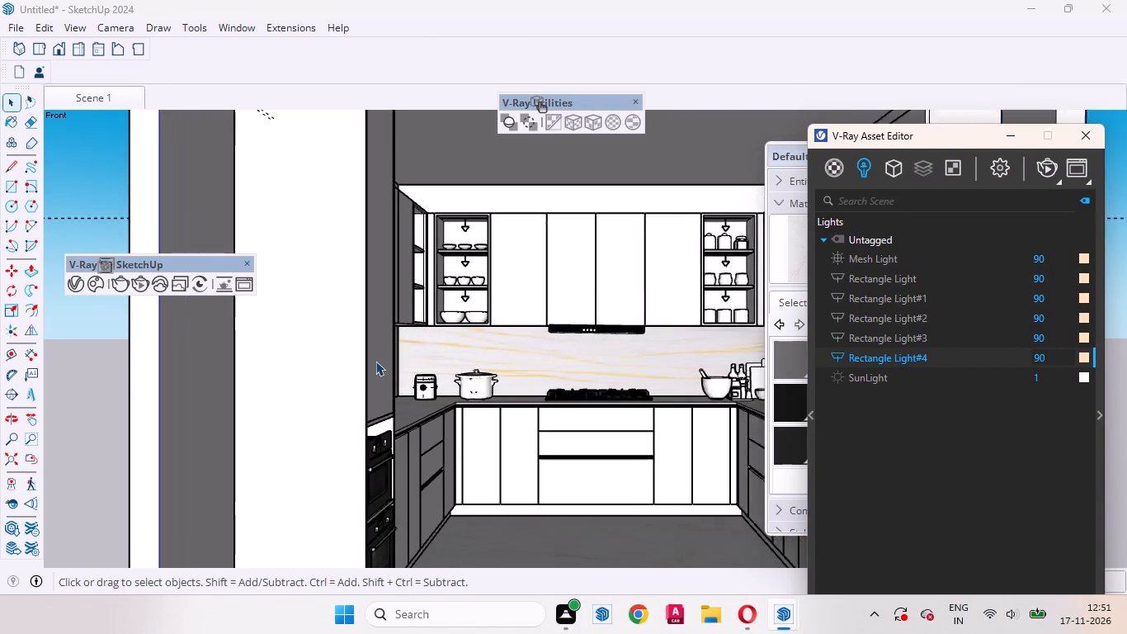
scroll(375, 361, up, 2)
scroll(248, 359, down, 7)
scroll(542, 348, up, 6)
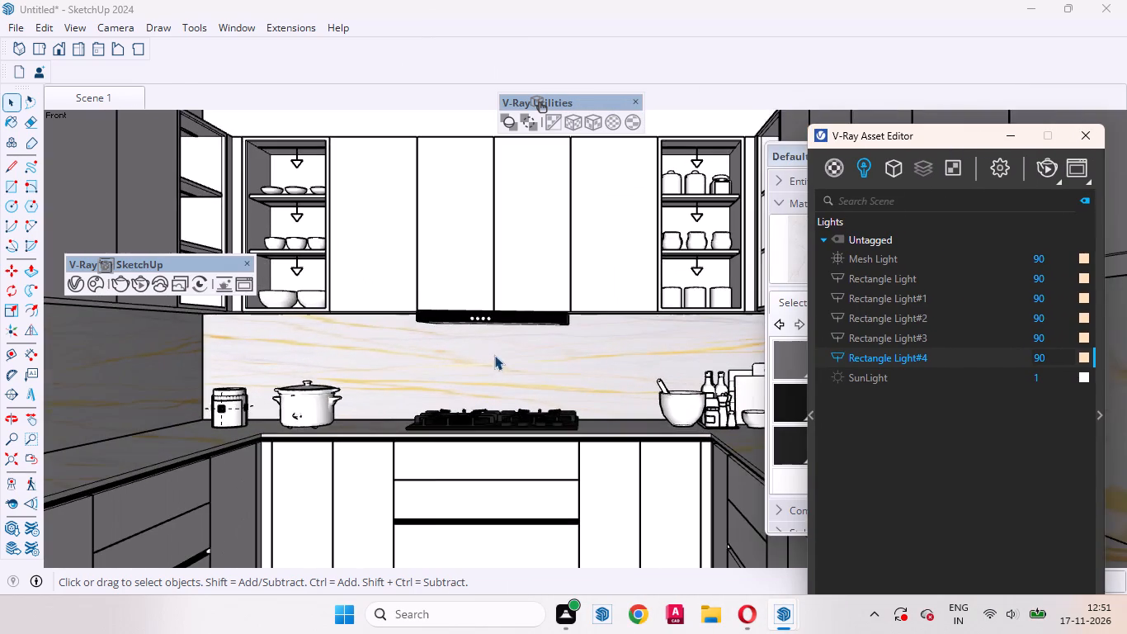
middle_drag(474, 355, 501, 277)
scroll(391, 309, up, 4)
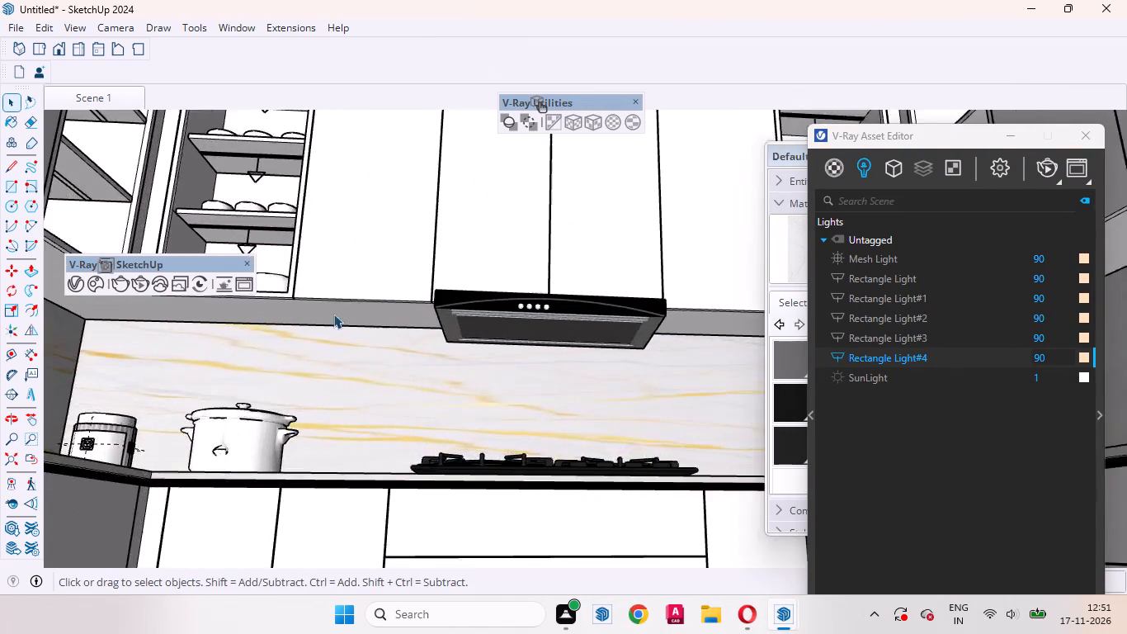
scroll(333, 314, up, 6)
middle_drag(333, 336, 200, 269)
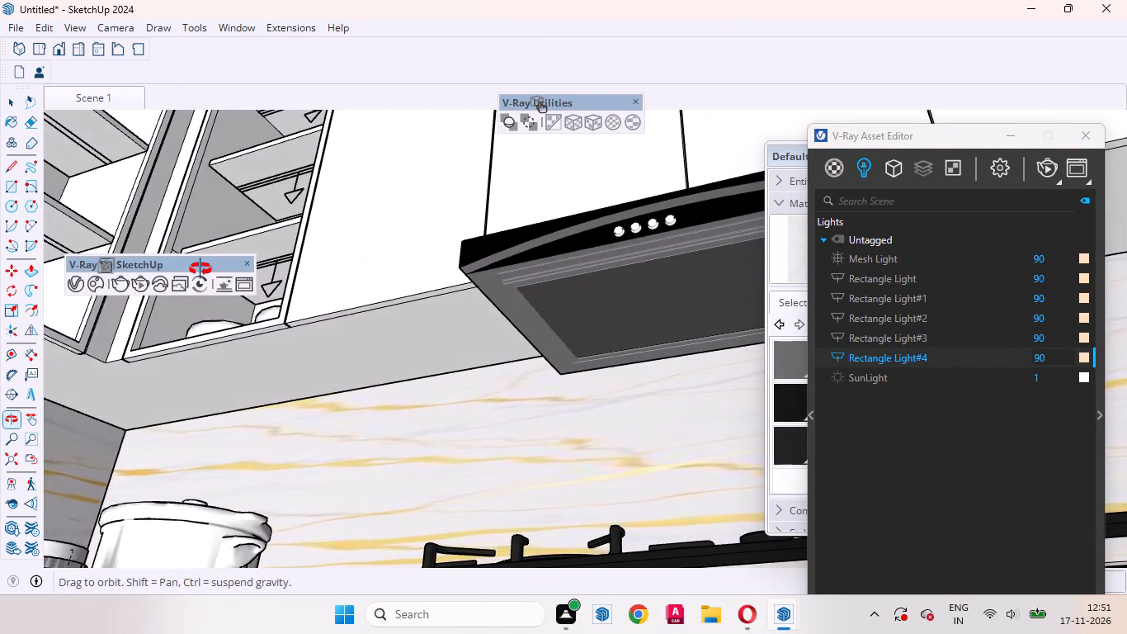
middle_drag(200, 269, 386, 323)
scroll(328, 364, down, 7)
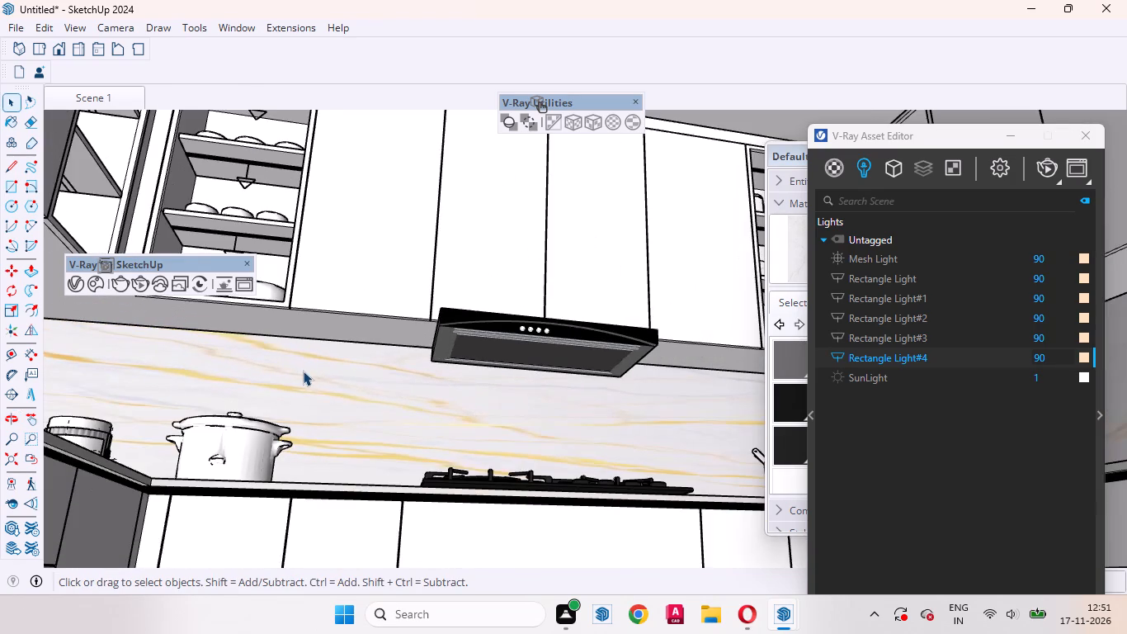
scroll(352, 402, down, 3)
middle_drag(373, 404, 384, 447)
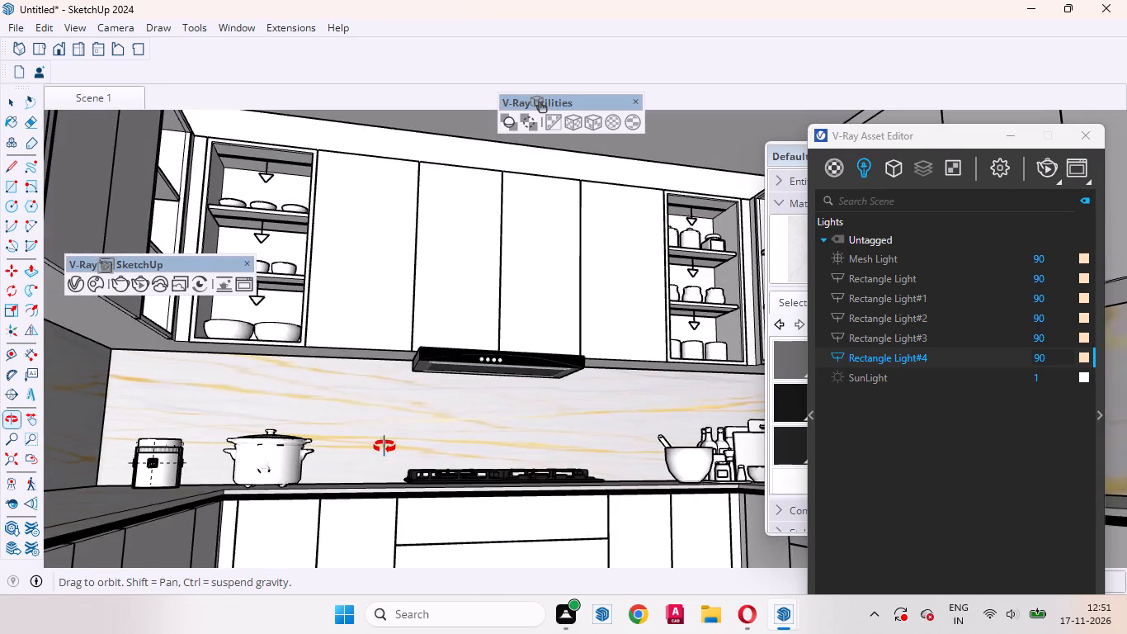
middle_drag(384, 447, 384, 444)
Place a Tape Measure guide on the upper cabinets' underside, 6 inches in from the edge along the marble backsplash.
scroll(317, 376, up, 7)
middle_drag(319, 355, 271, 301)
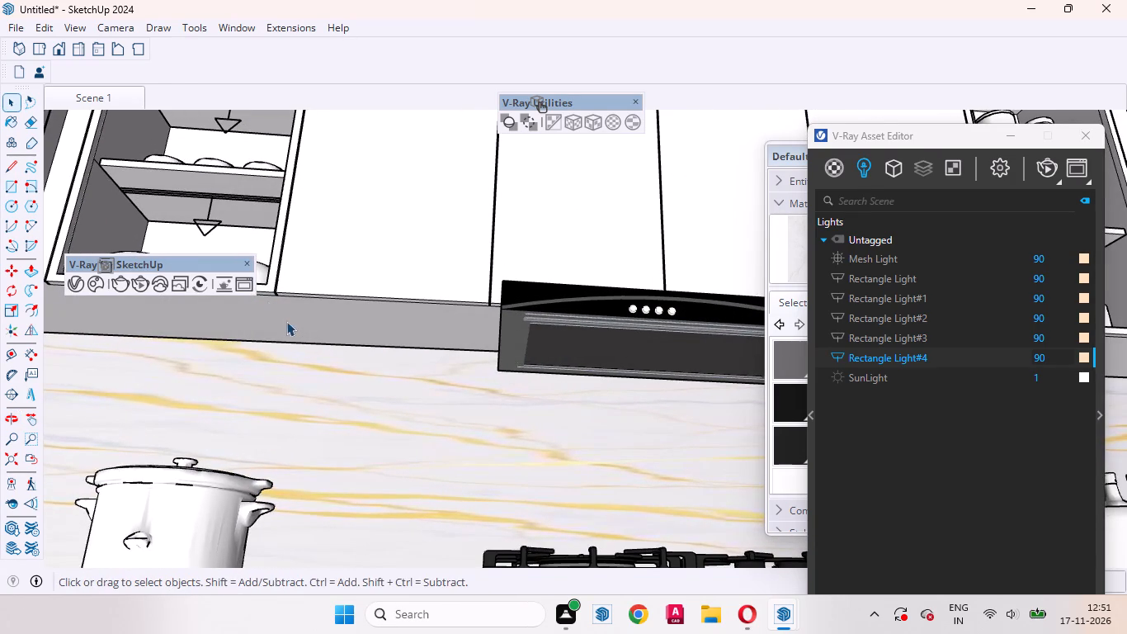
key(t)
scroll(314, 339, up, 4)
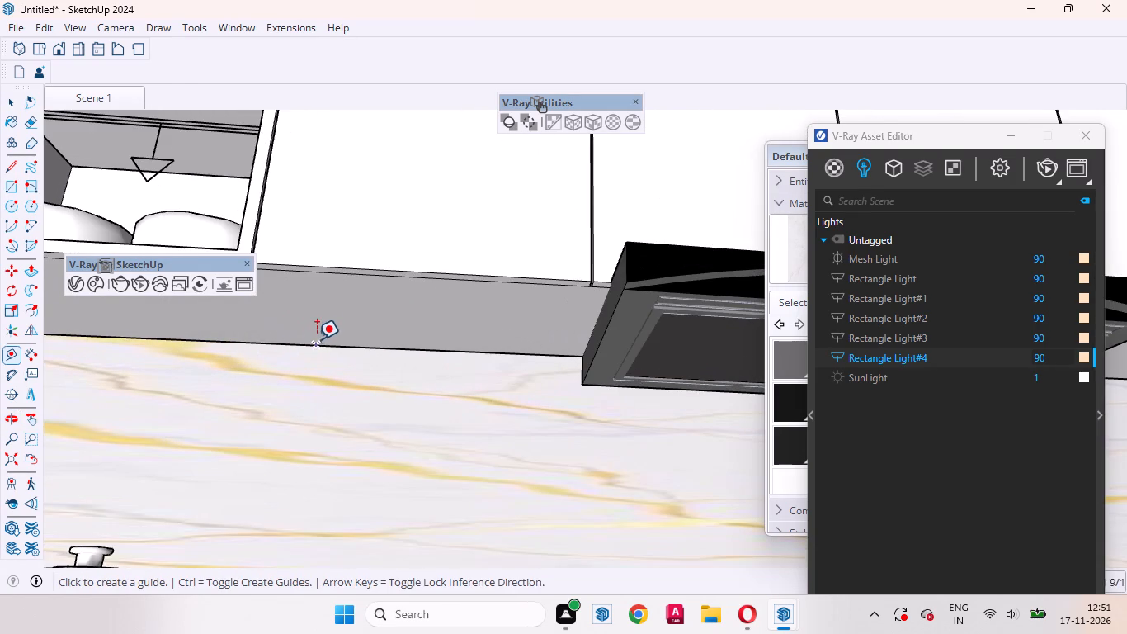
click(316, 345)
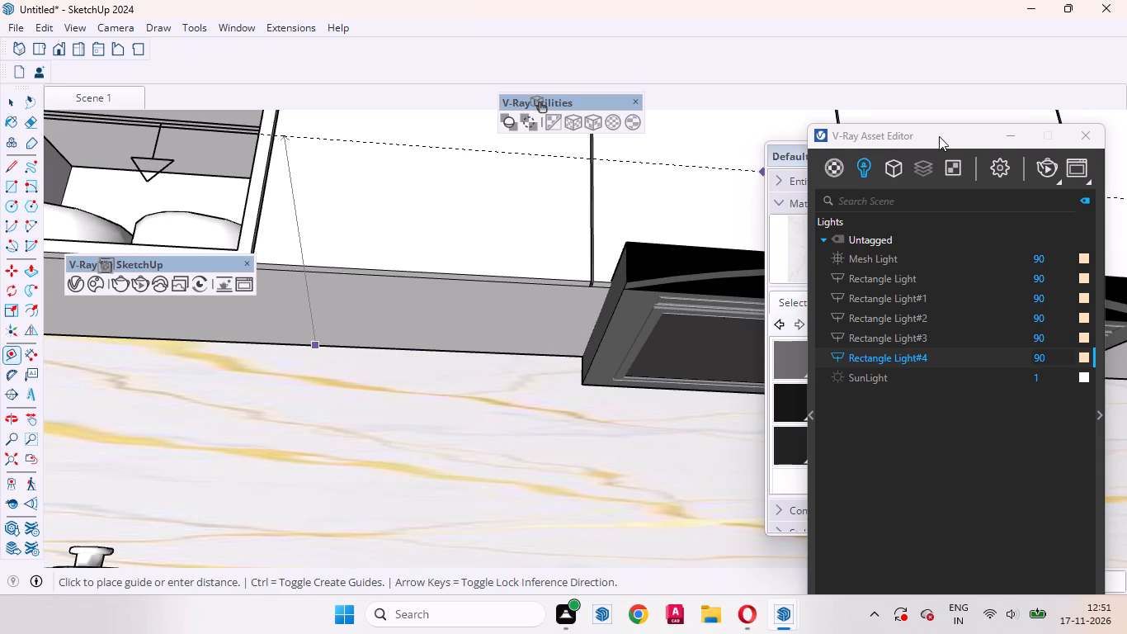
drag(942, 137, 823, 158)
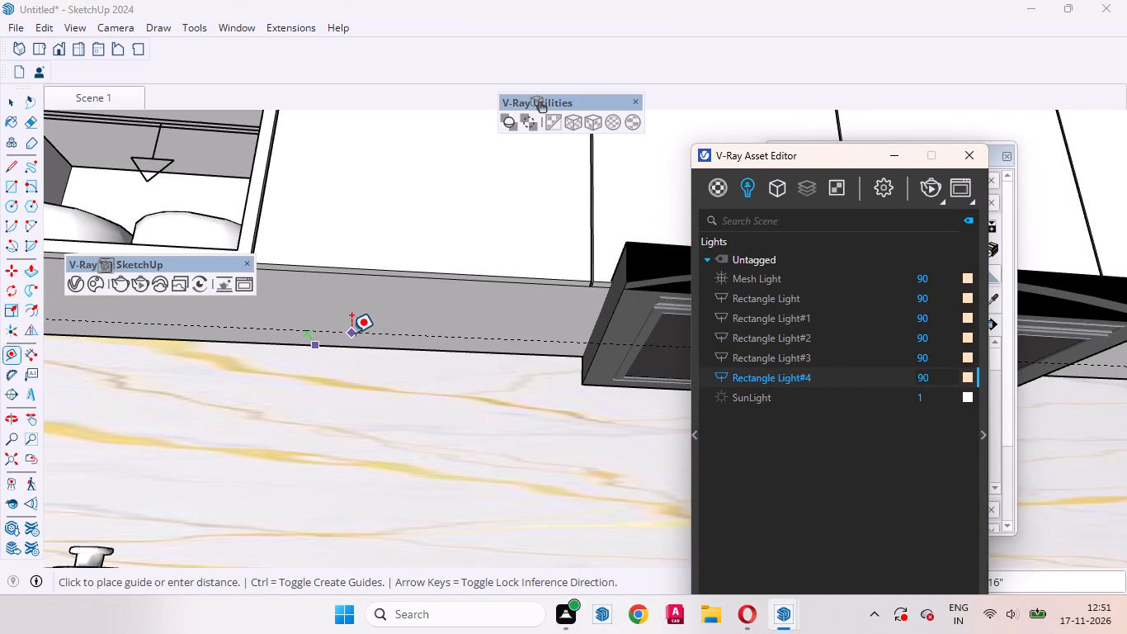
key(5)
key(Return)
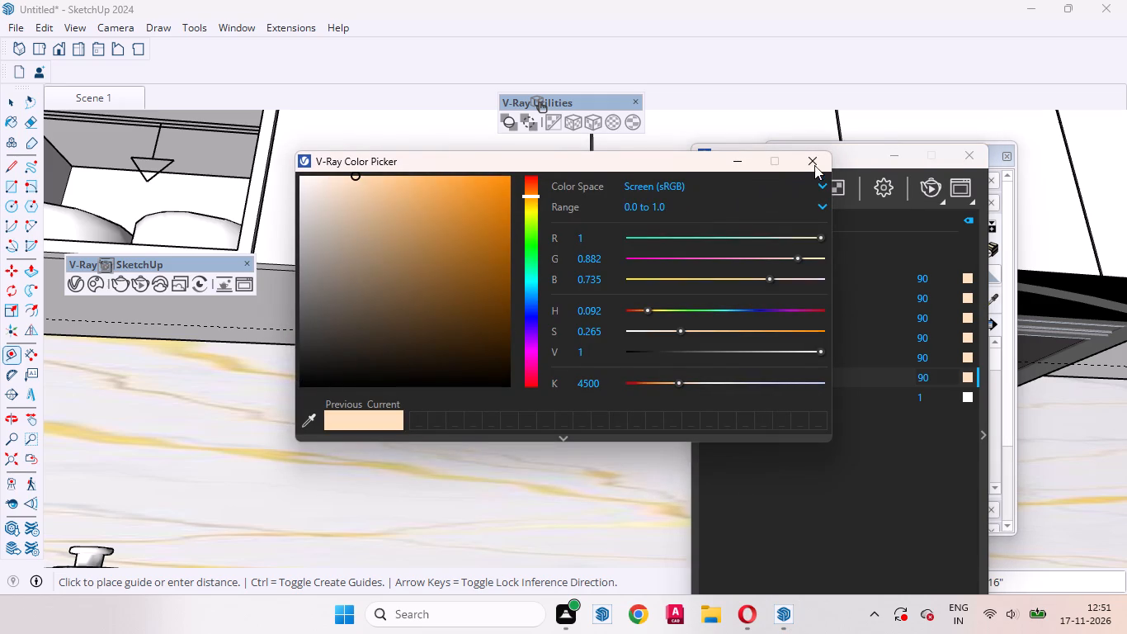
click(814, 160)
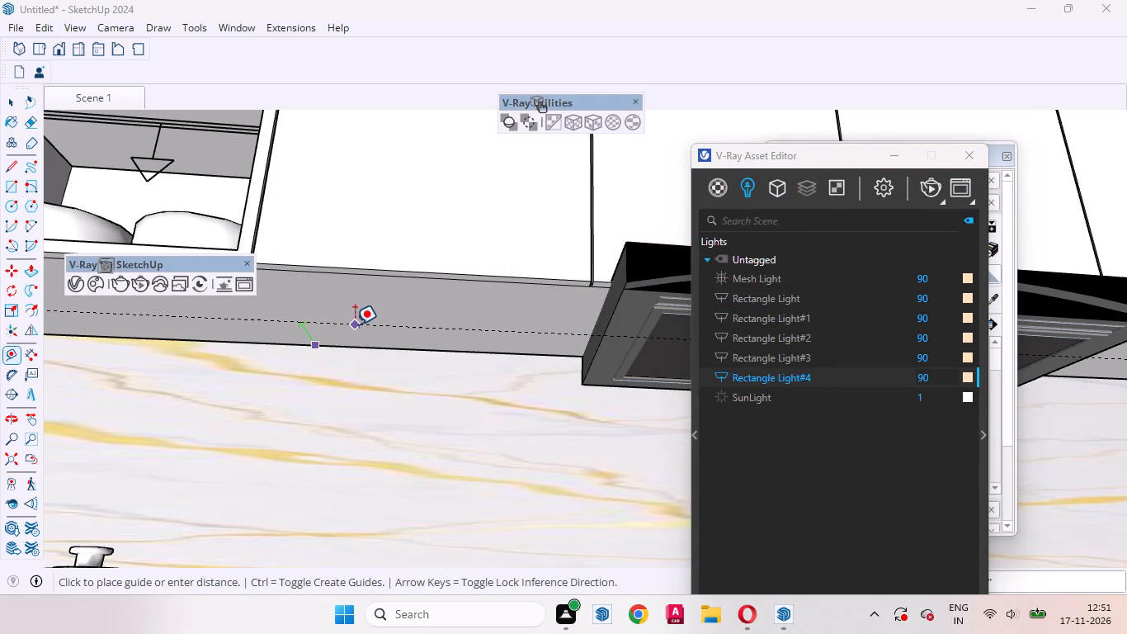
key(5)
key(Return)
middle_drag(325, 324, 206, 279)
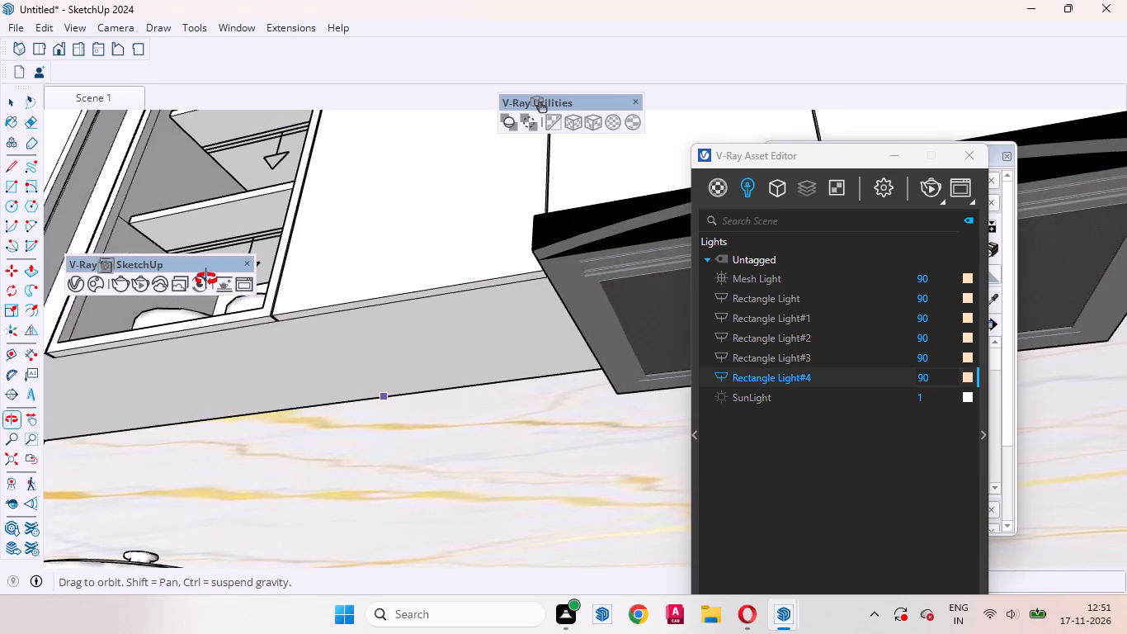
middle_drag(206, 279, 205, 279)
scroll(356, 360, up, 7)
middle_drag(340, 383, 217, 376)
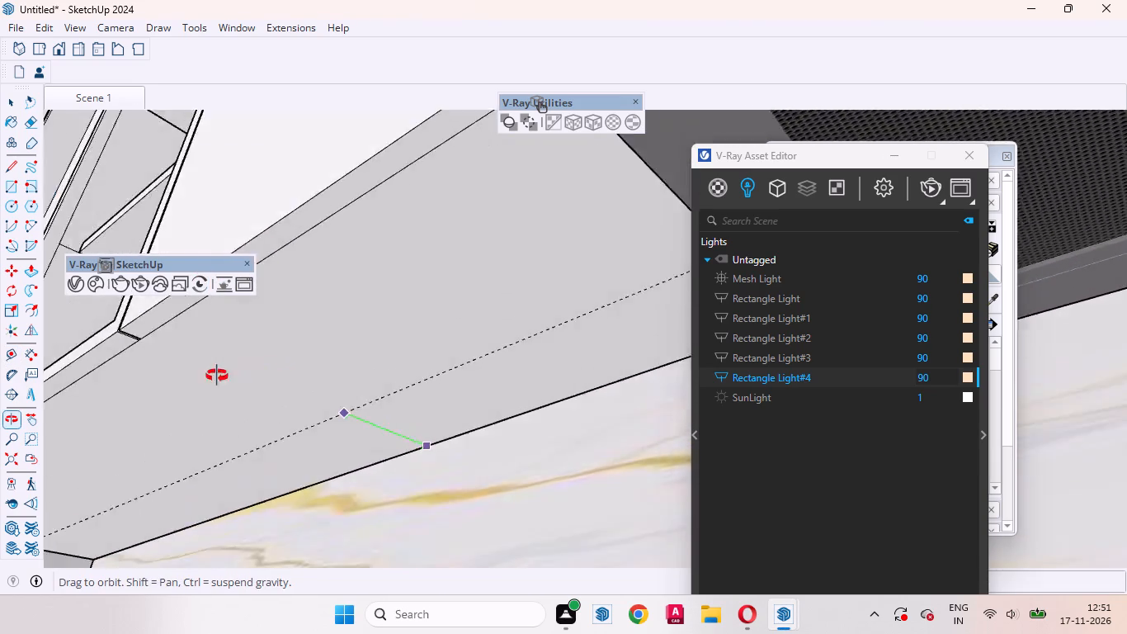
middle_drag(217, 376, 193, 382)
key(6)
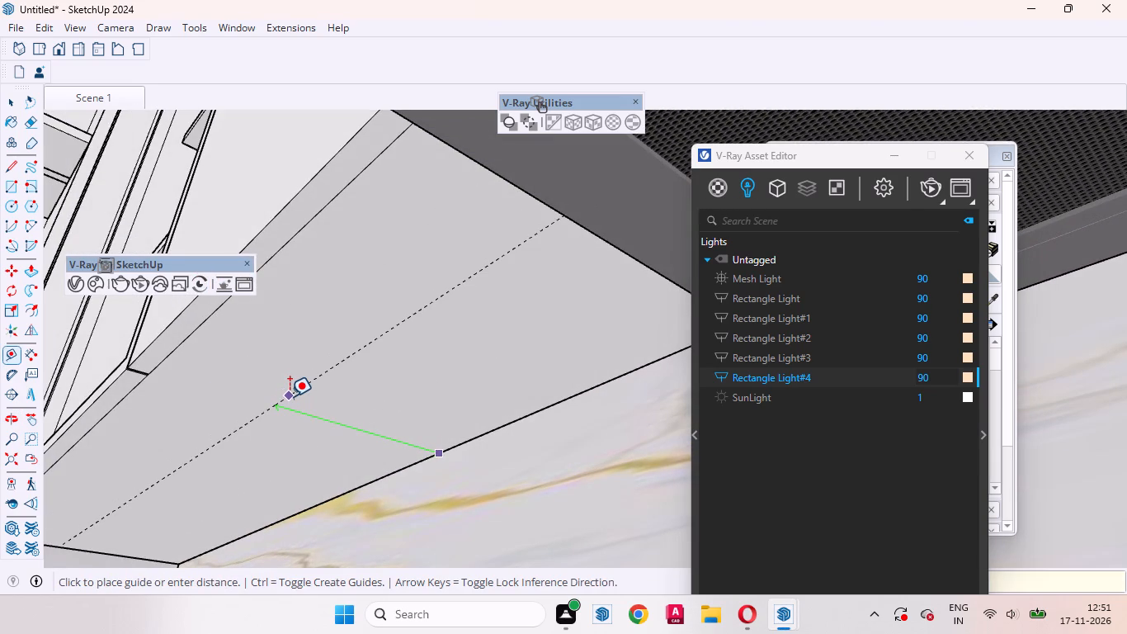
key(Return)
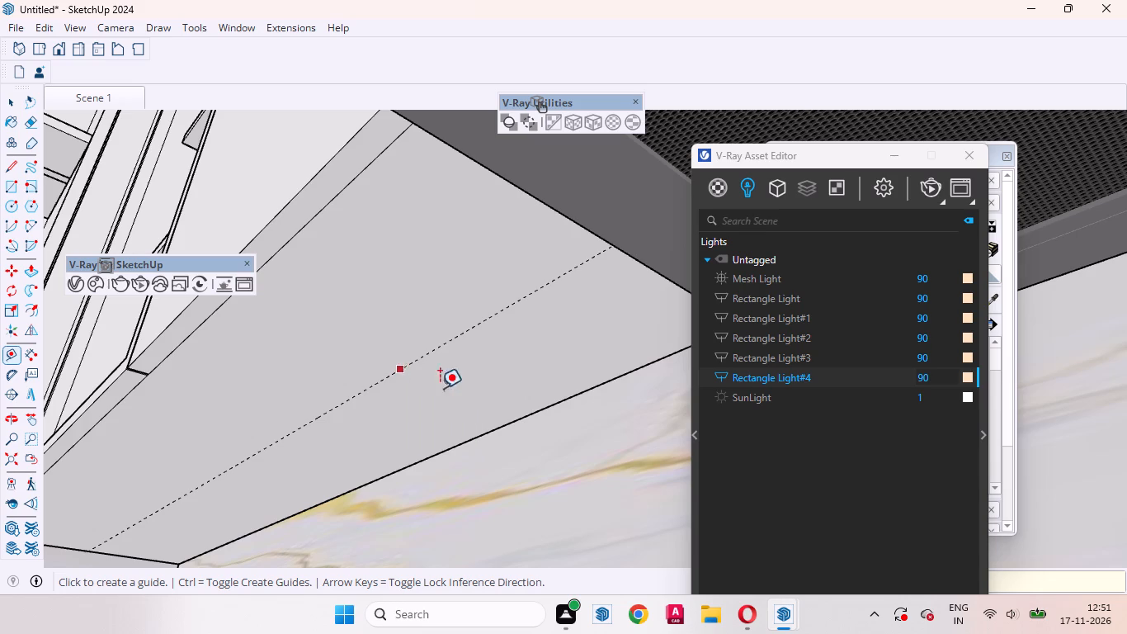
Place a second guide on the cabinet underside, 4 inches in from the backsplash edge.
click(546, 404)
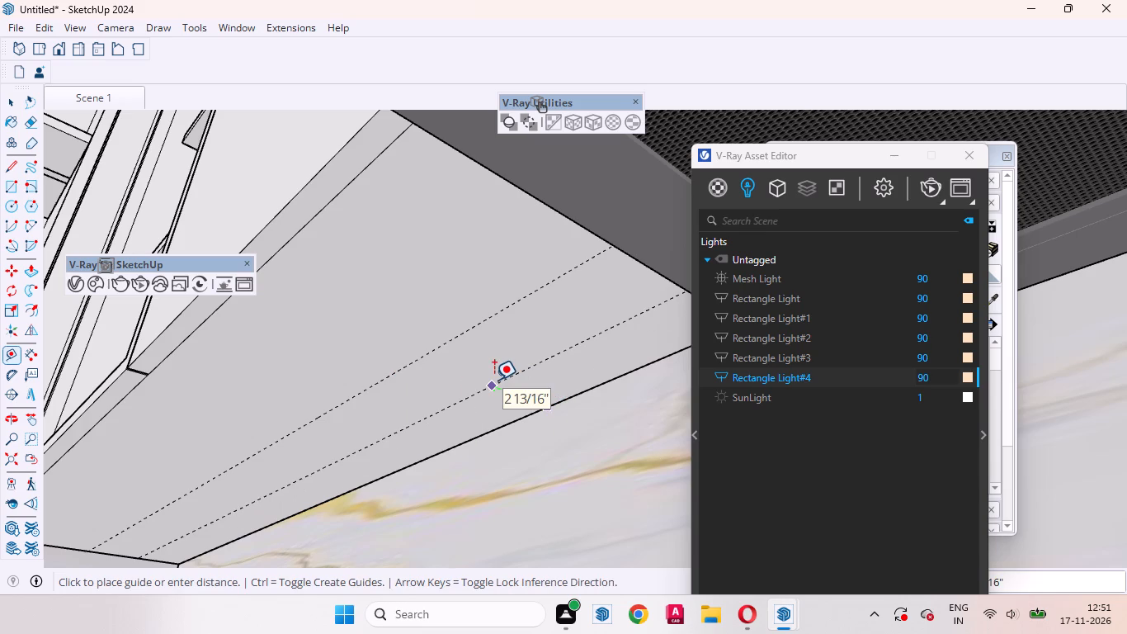
key(4)
key(Return)
key(space)
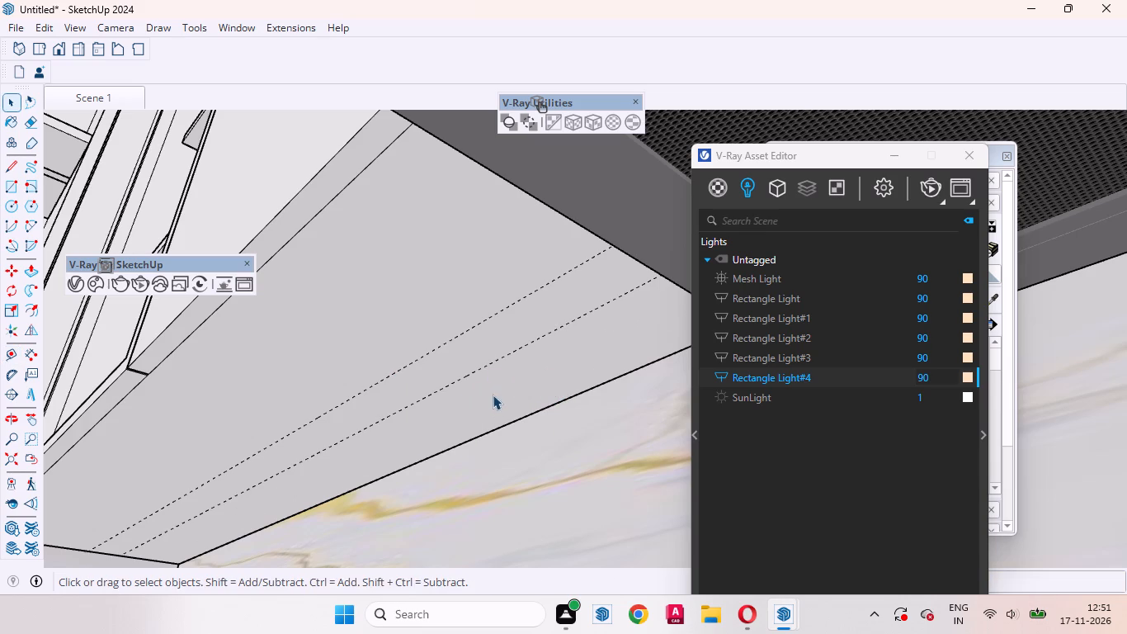
Place a third guide 25 mm from the 4-inch guide, towards the backsplash.
key(t)
click(463, 381)
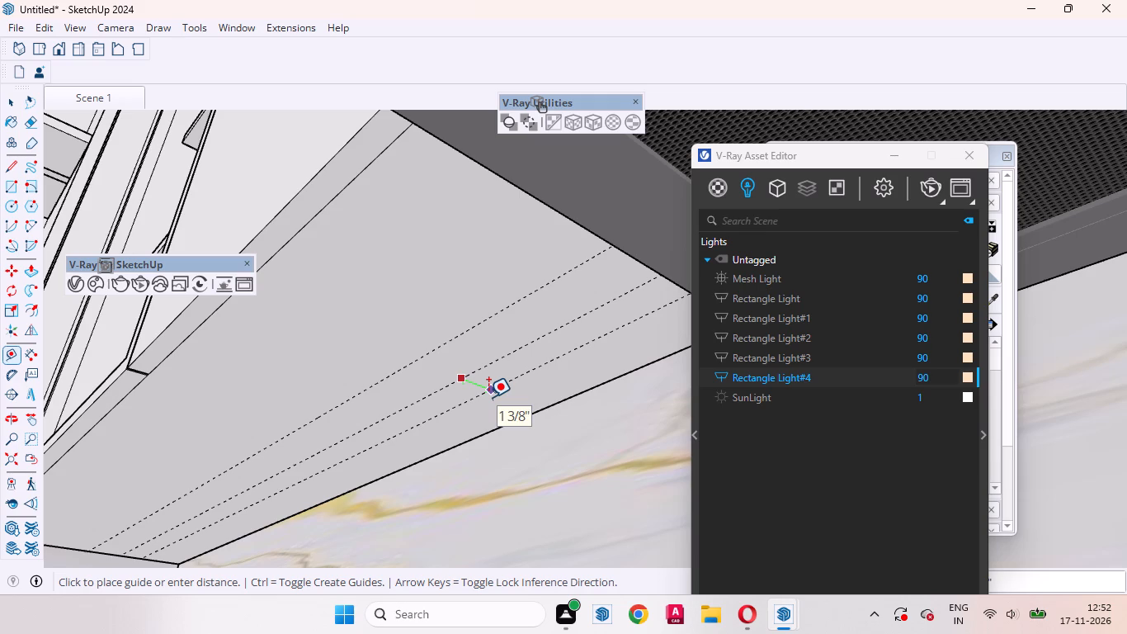
text(25mm)
key(Return)
key(space)
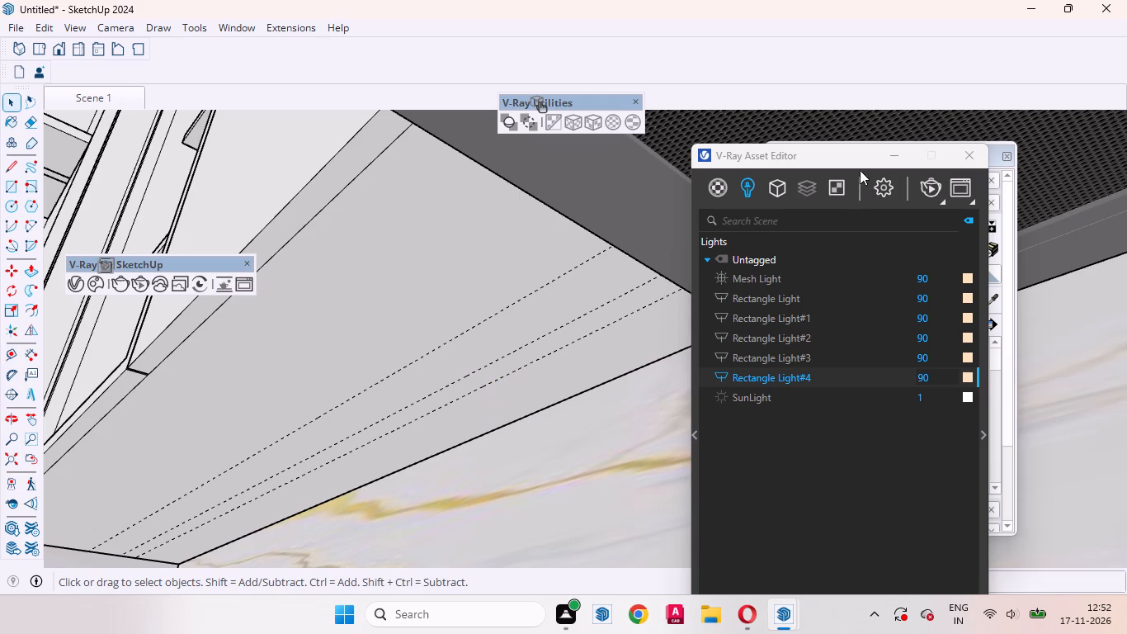
Minimize the V-Ray Asset Editor and show the V-Ray Lights tools.
click(879, 158)
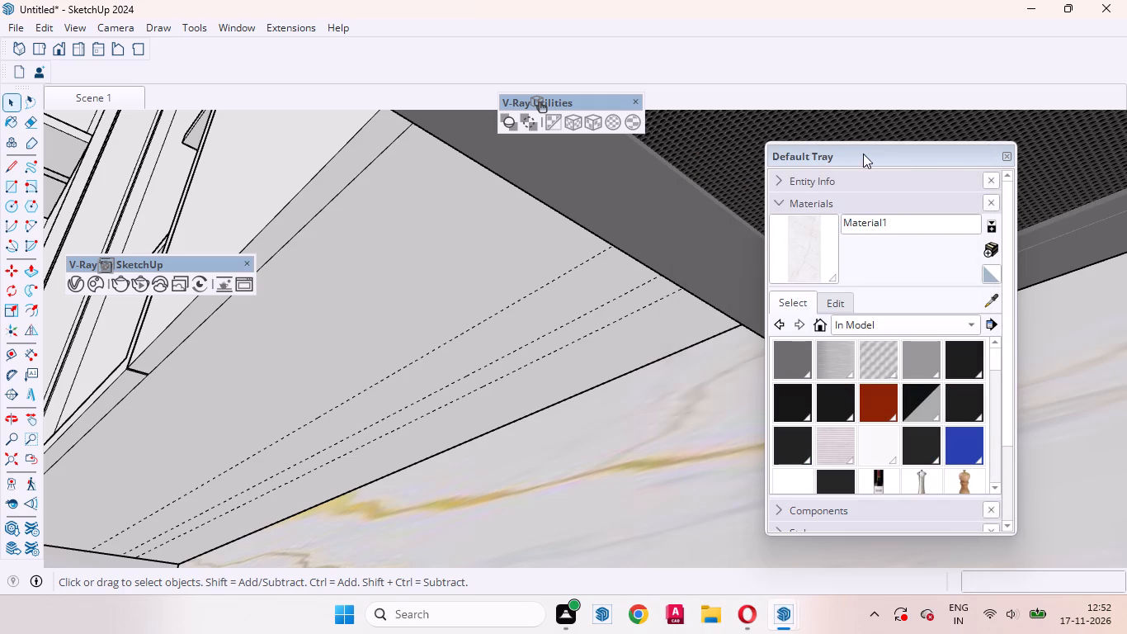
right_click(443, 35)
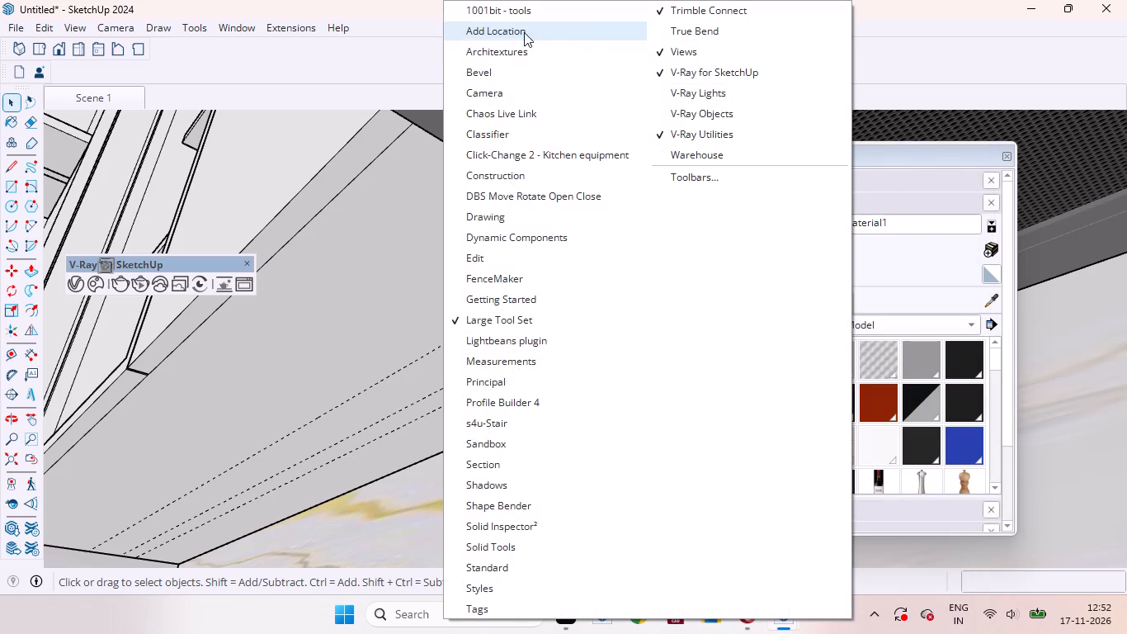
click(698, 91)
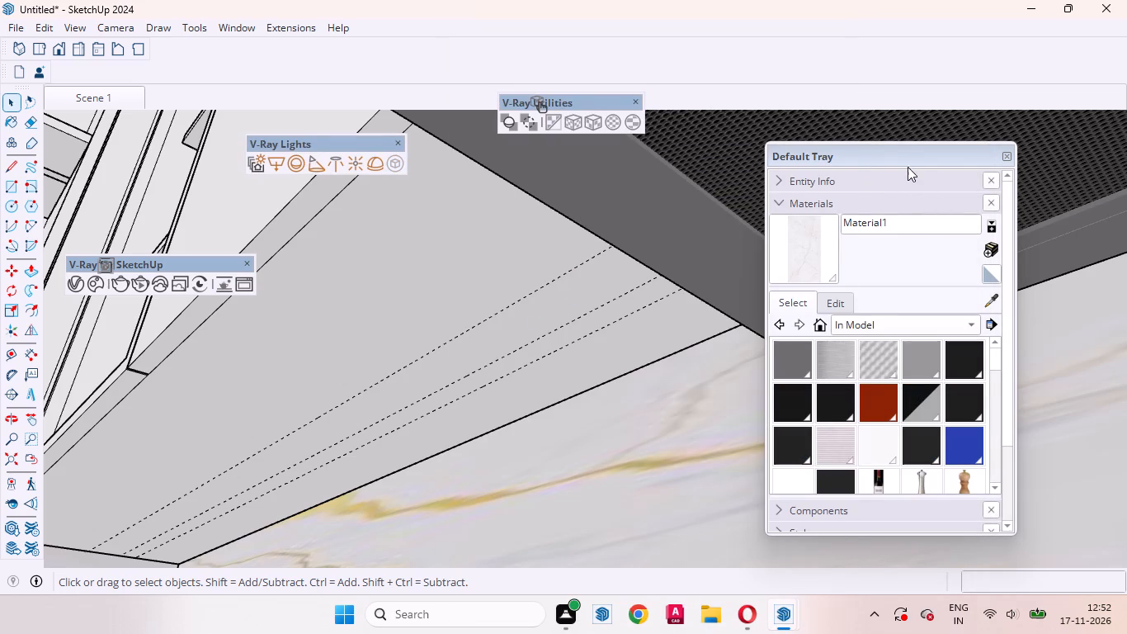
Move the Default Tray to the side of the screen and narrow it to clear the model view.
drag(910, 159, 1079, 339)
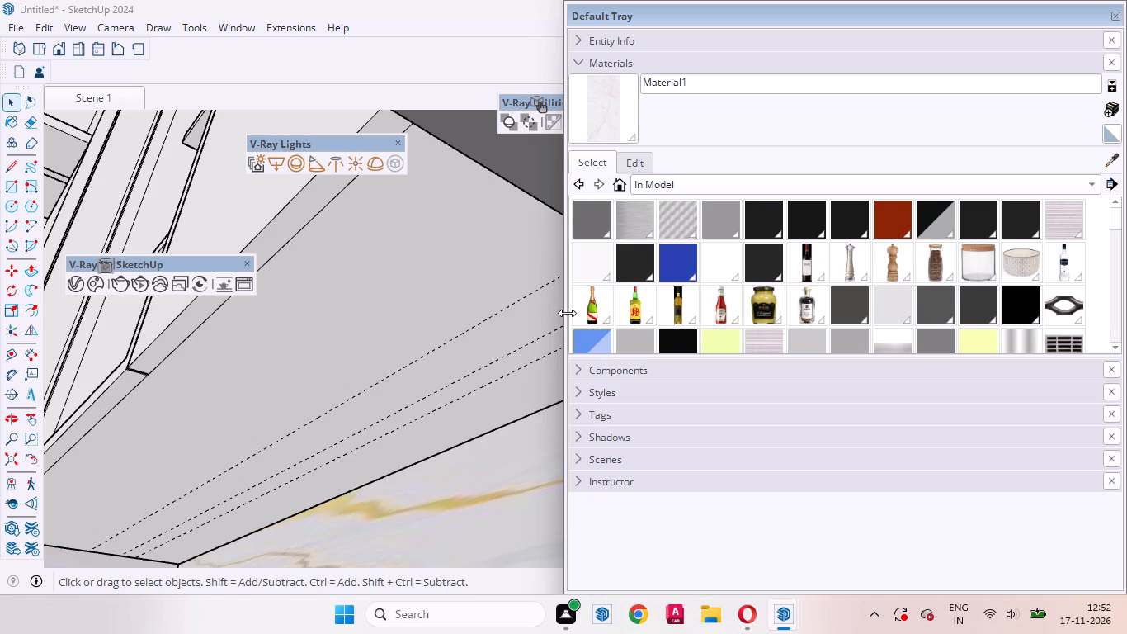
drag(567, 313, 1082, 305)
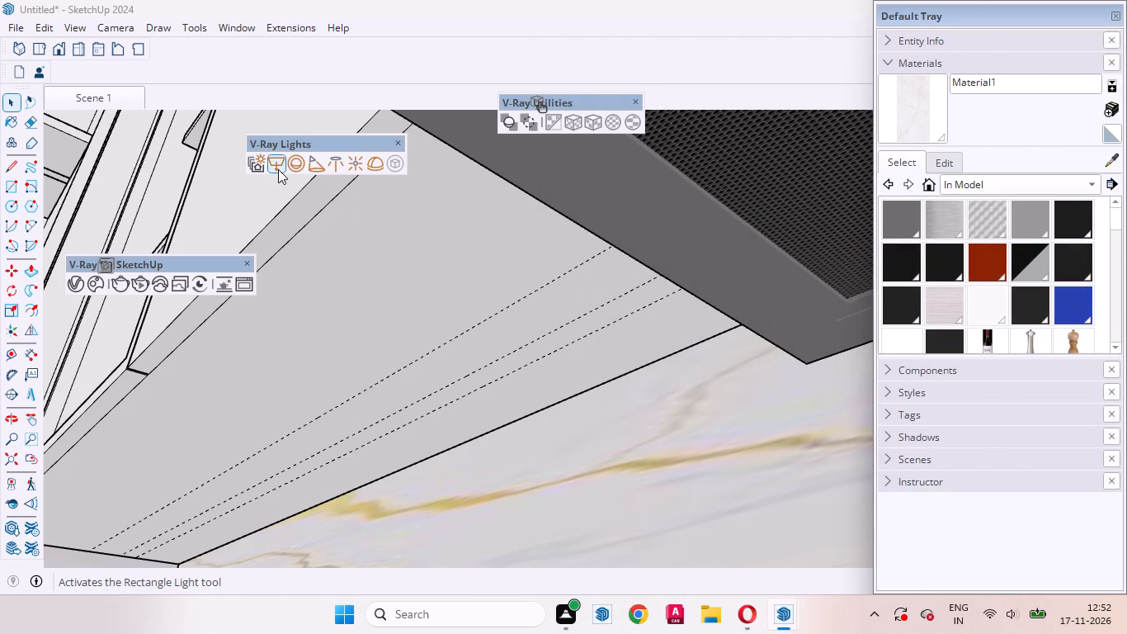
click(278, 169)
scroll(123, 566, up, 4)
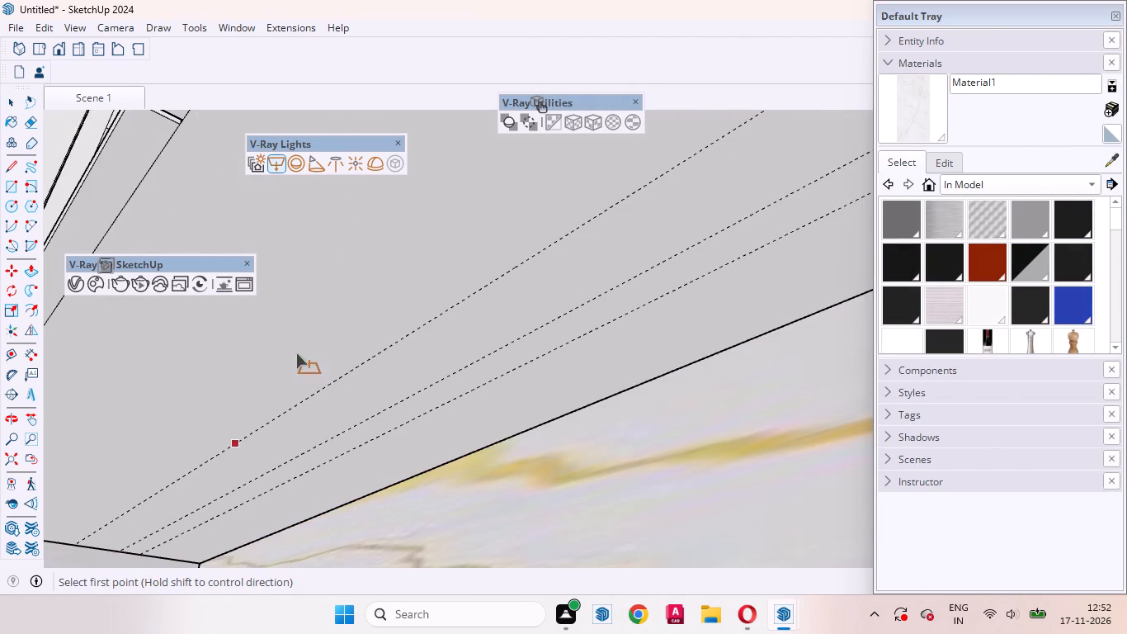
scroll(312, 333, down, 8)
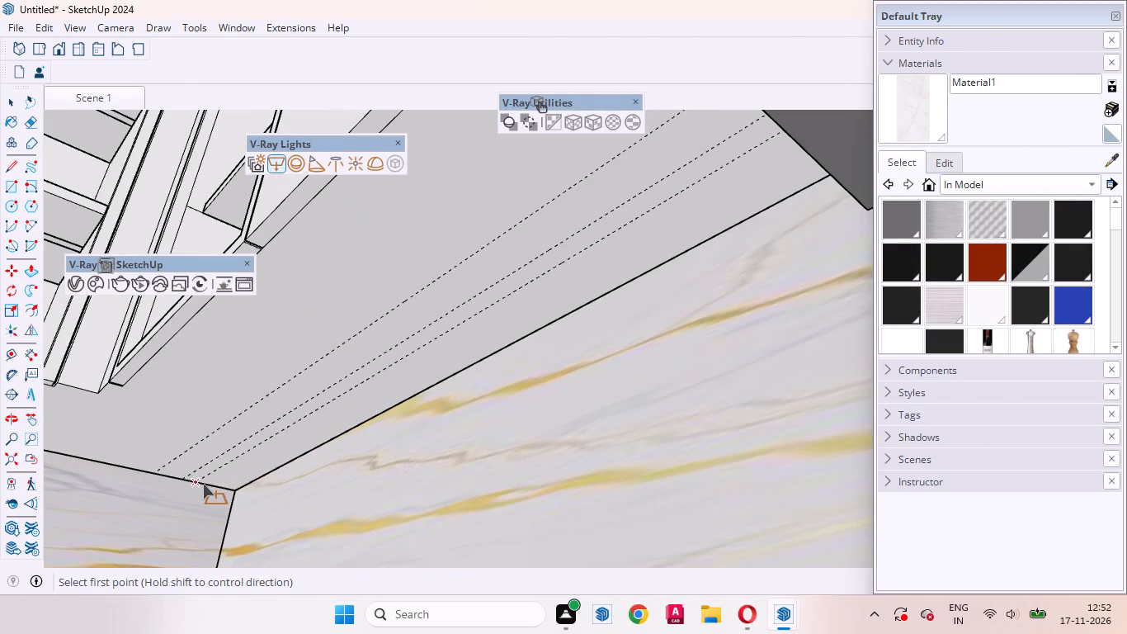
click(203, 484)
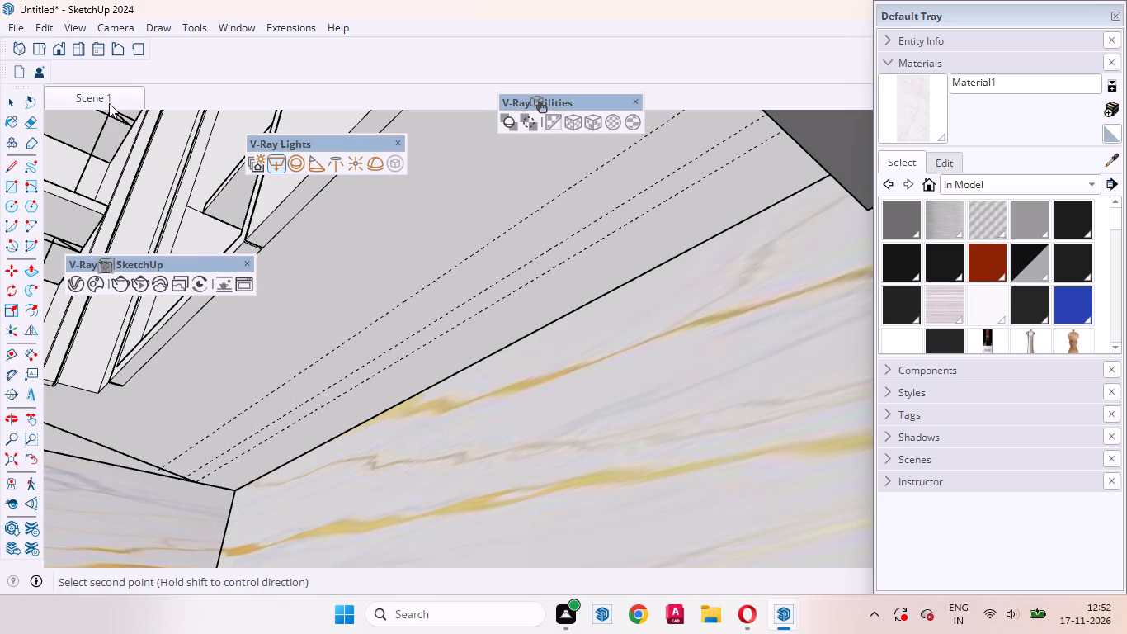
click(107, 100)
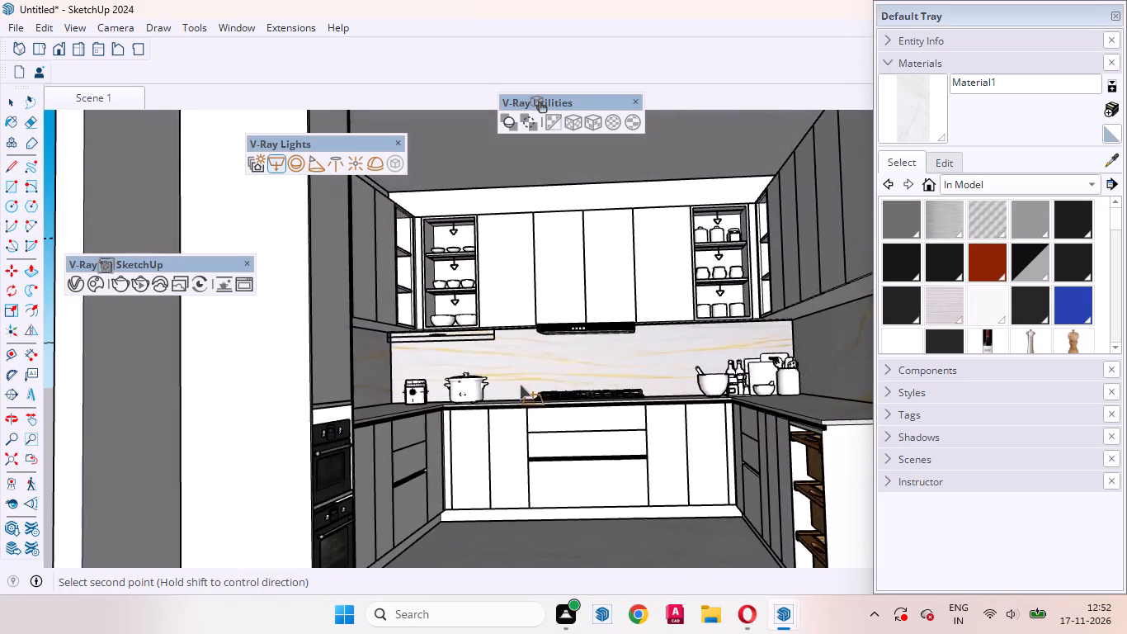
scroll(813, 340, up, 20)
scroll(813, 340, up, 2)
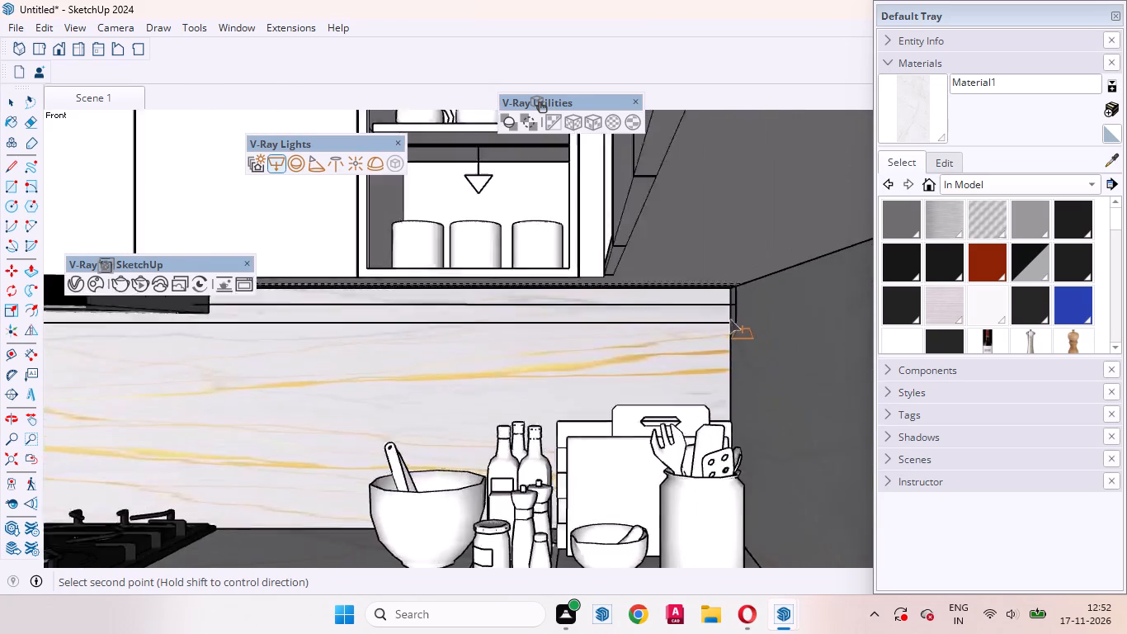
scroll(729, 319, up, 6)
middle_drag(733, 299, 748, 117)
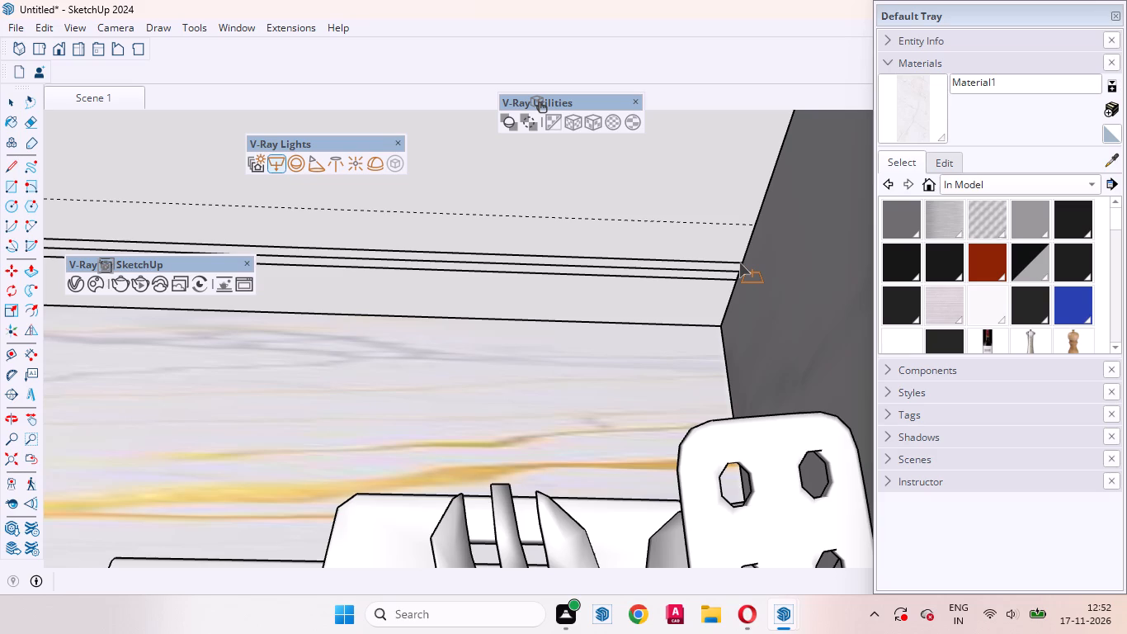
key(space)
Erase the guide farthest from the backsplash on the cabinet underside, keeping the 25 mm pair.
scroll(652, 298, down, 5)
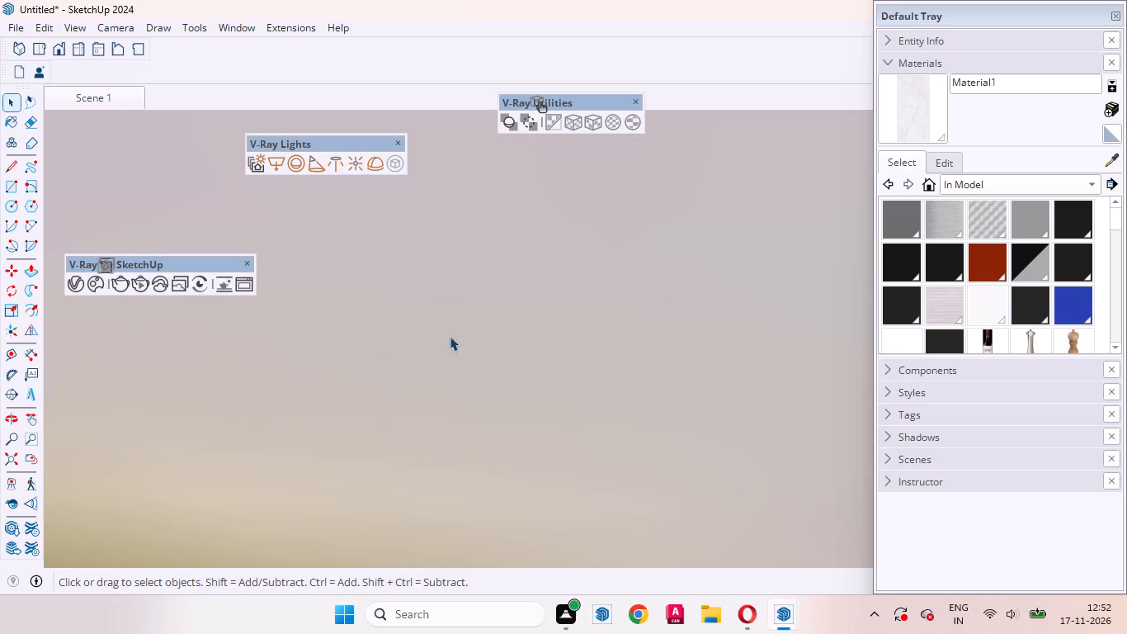
click(31, 453)
middle_drag(735, 350, 735, 400)
scroll(680, 408, down, 3)
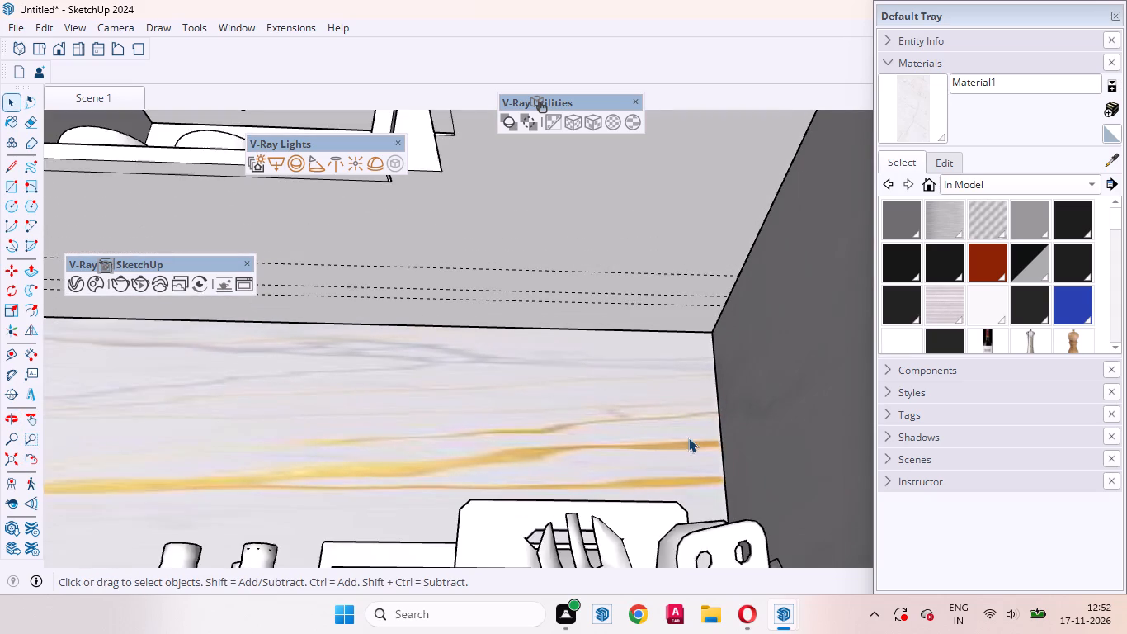
scroll(678, 448, down, 6)
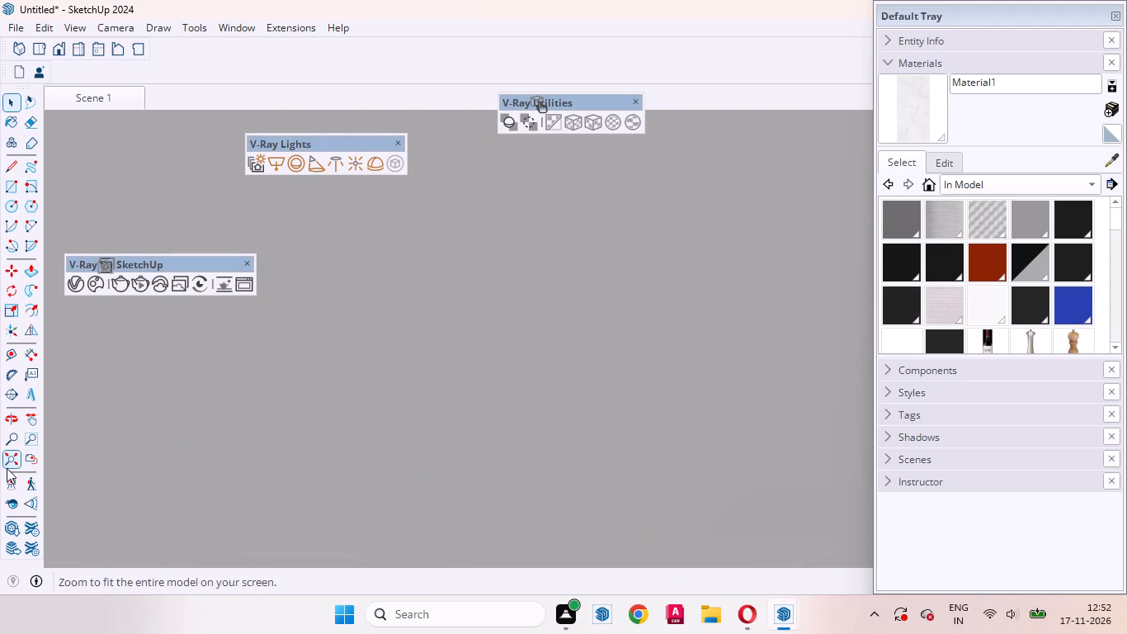
drag(24, 463, 31, 461)
middle_drag(698, 346, 696, 452)
scroll(626, 437, down, 3)
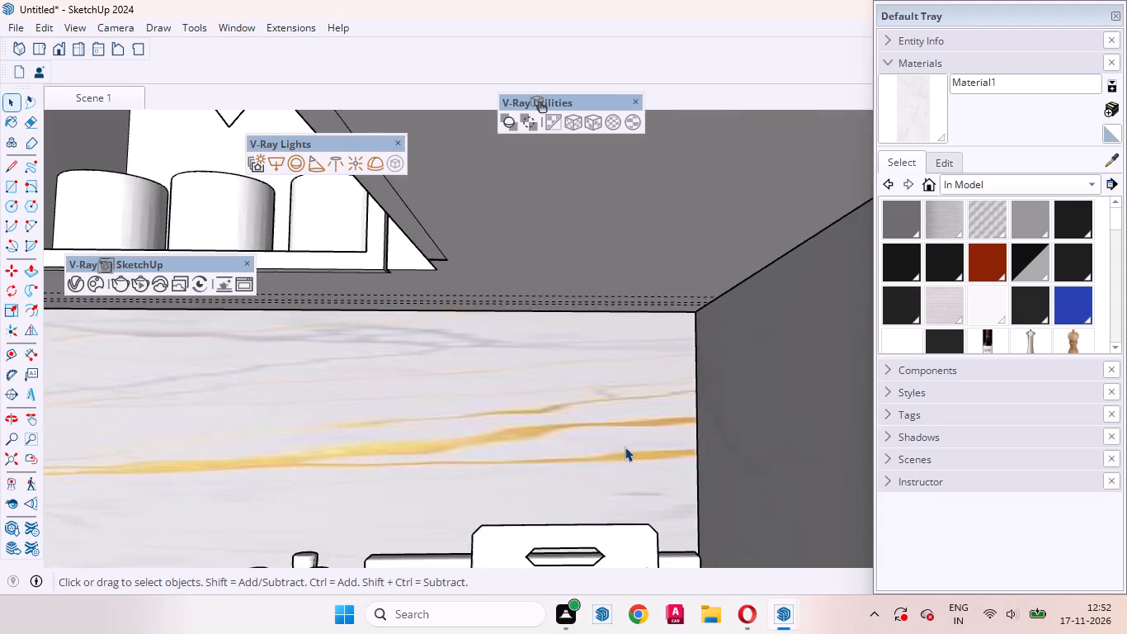
scroll(625, 447, down, 4)
middle_drag(625, 416, 640, 392)
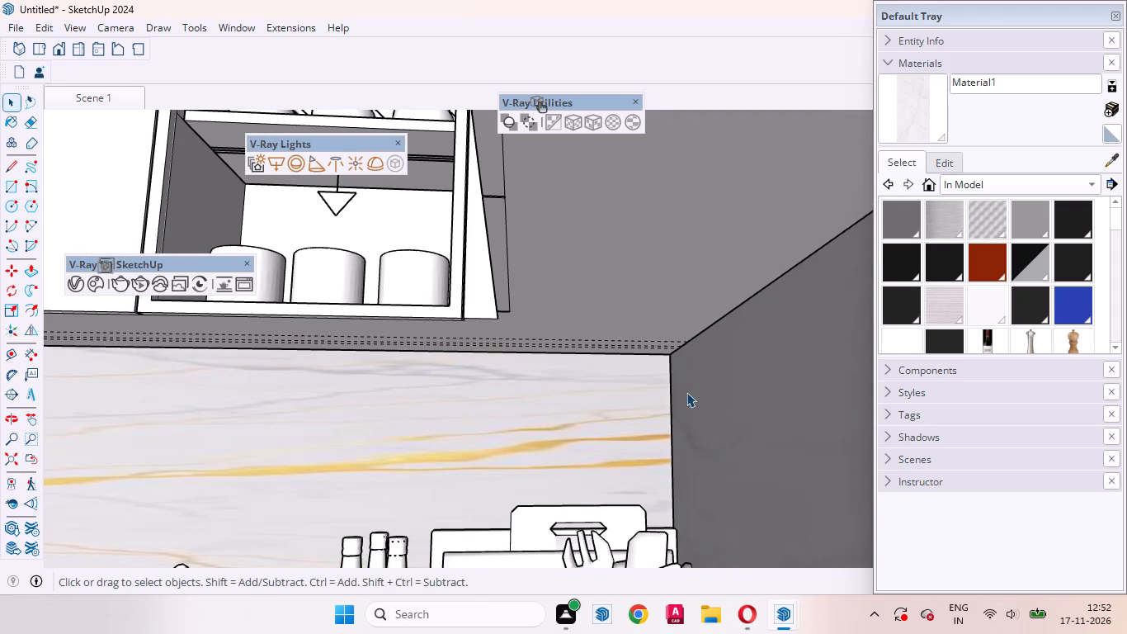
key(y)
scroll(661, 356, up, 9)
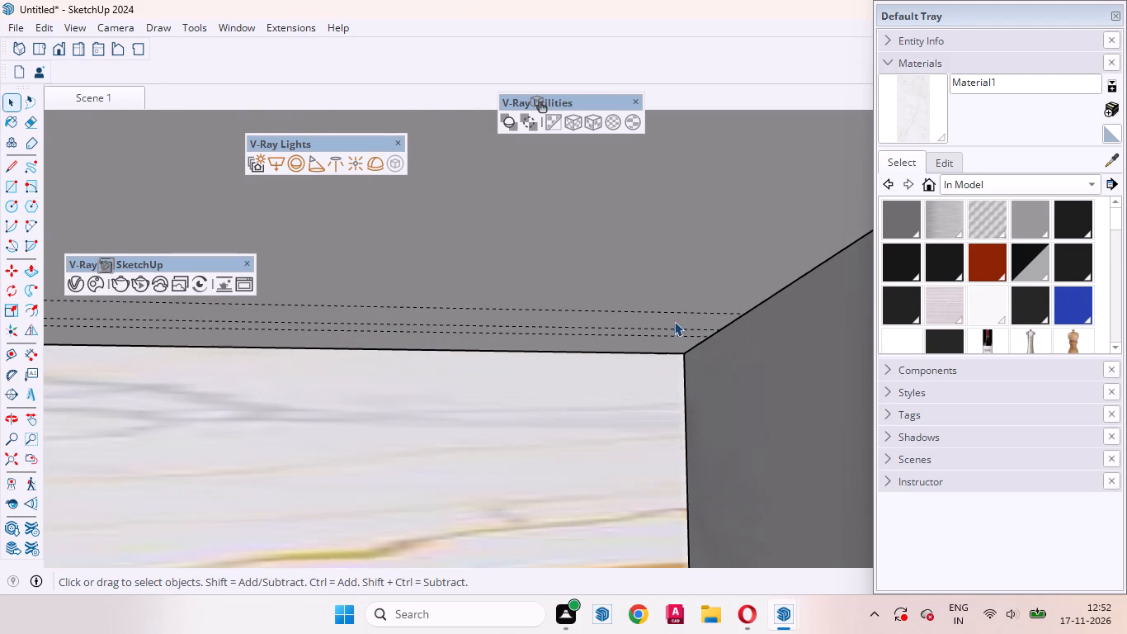
click(675, 312)
right_click(675, 312)
click(710, 341)
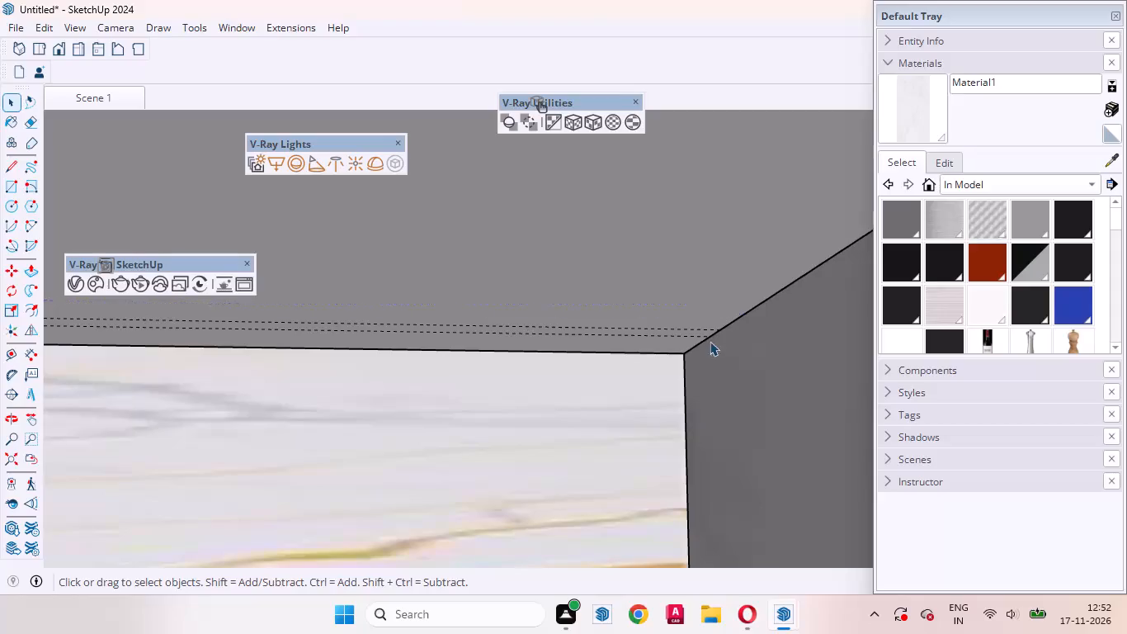
Place a guide on the cabinet underside, 4 inches in from the right-hand wall edge.
key(t)
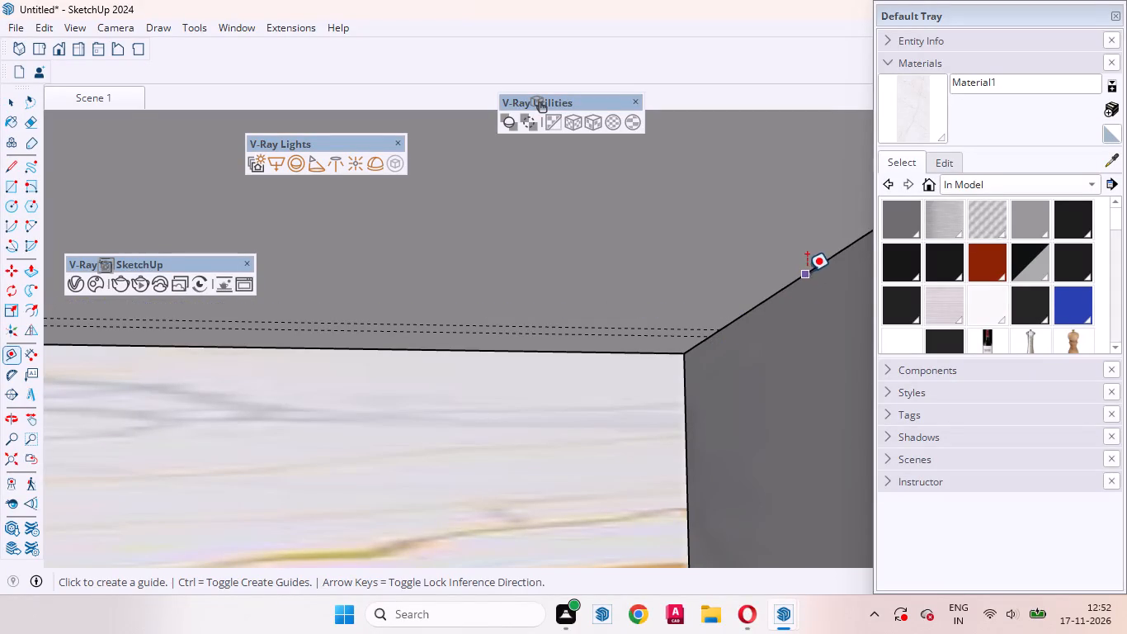
click(807, 272)
key(4)
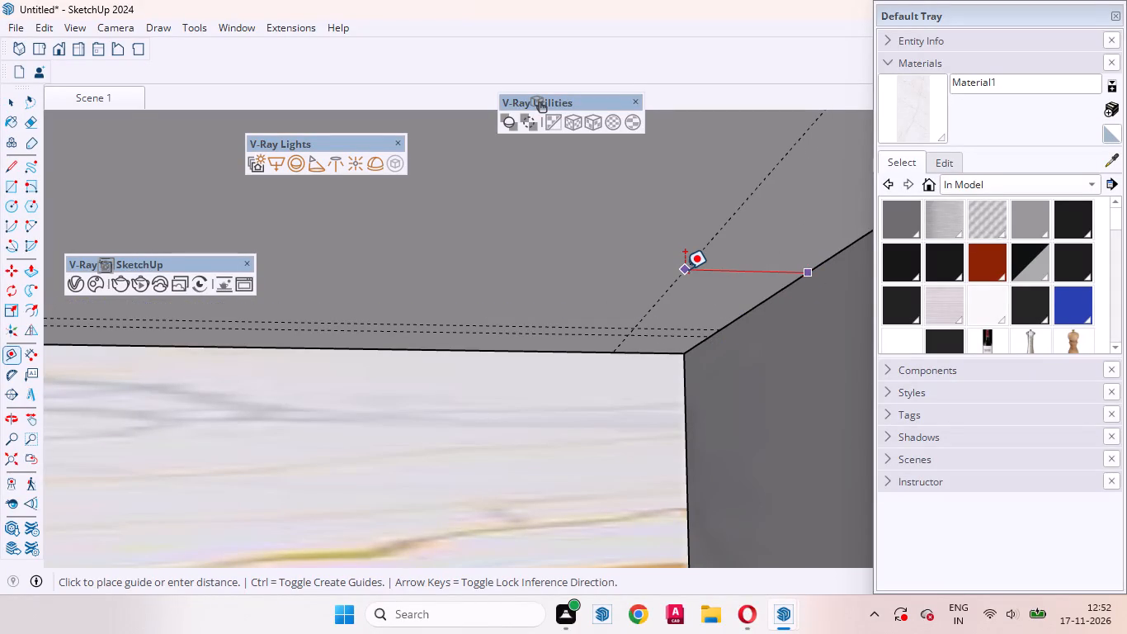
key(Return)
Place another guide 25 mm from the right-hand 4-inch guide, towards the right-hand wall.
scroll(752, 351, down, 3)
scroll(660, 397, down, 7)
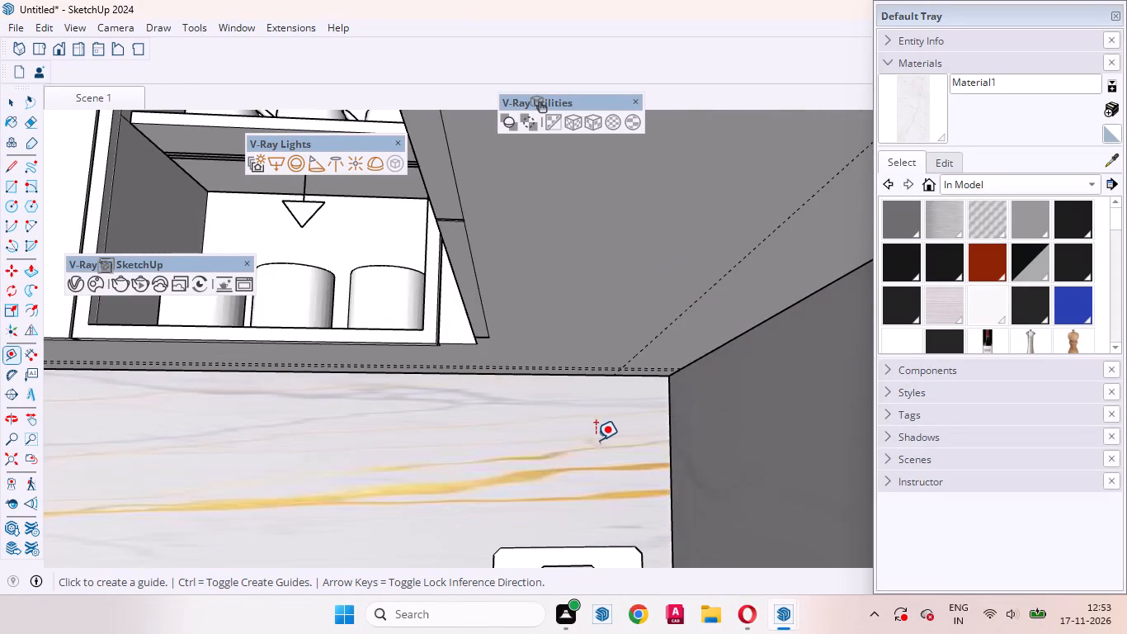
middle_drag(595, 440, 614, 346)
scroll(615, 405, up, 8)
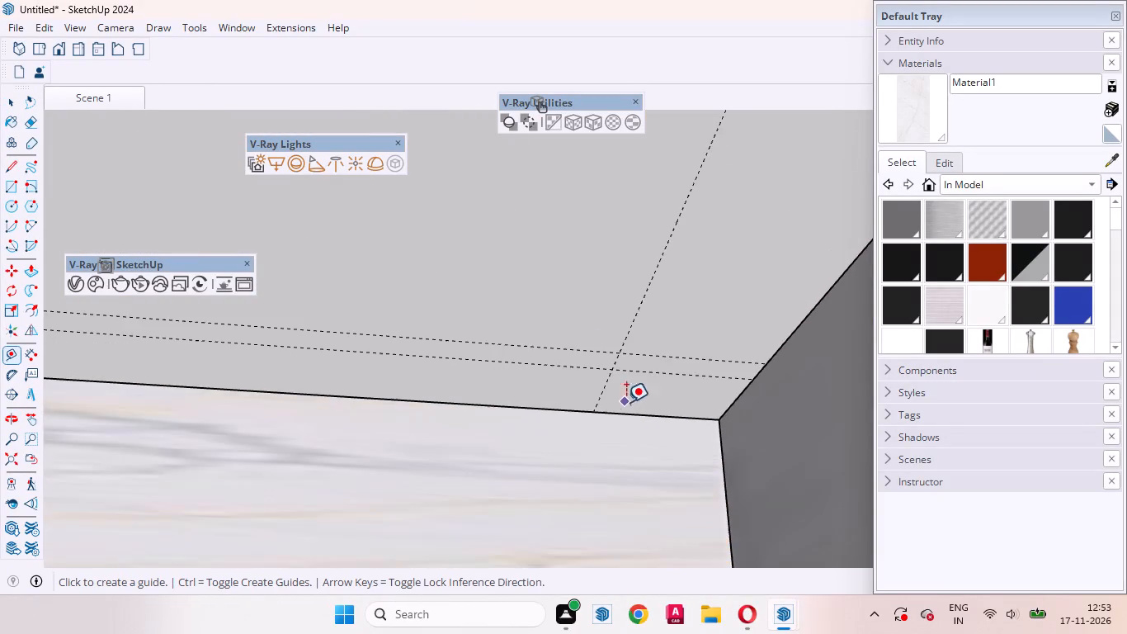
middle_drag(596, 438, 759, 326)
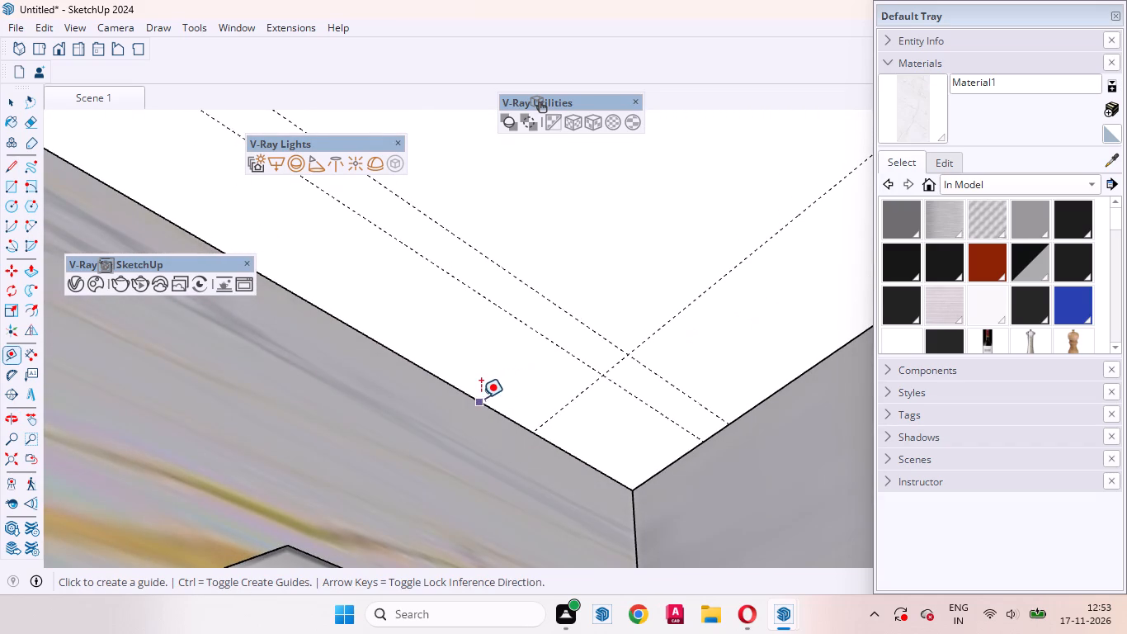
middle_drag(592, 395, 424, 380)
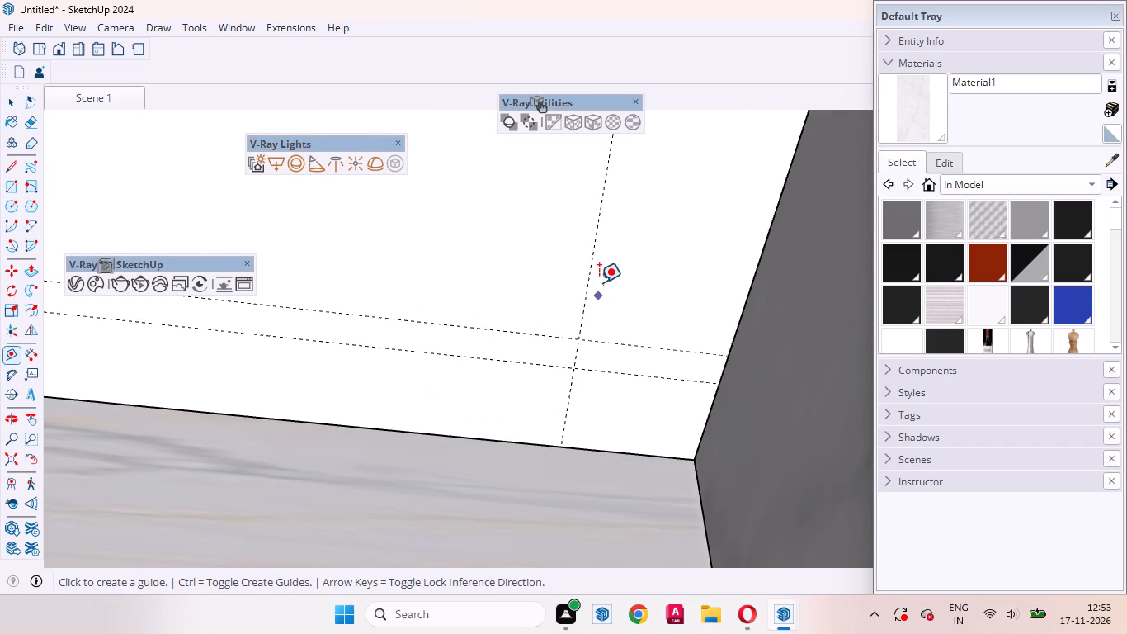
click(592, 264)
text(25mm)
key(Return)
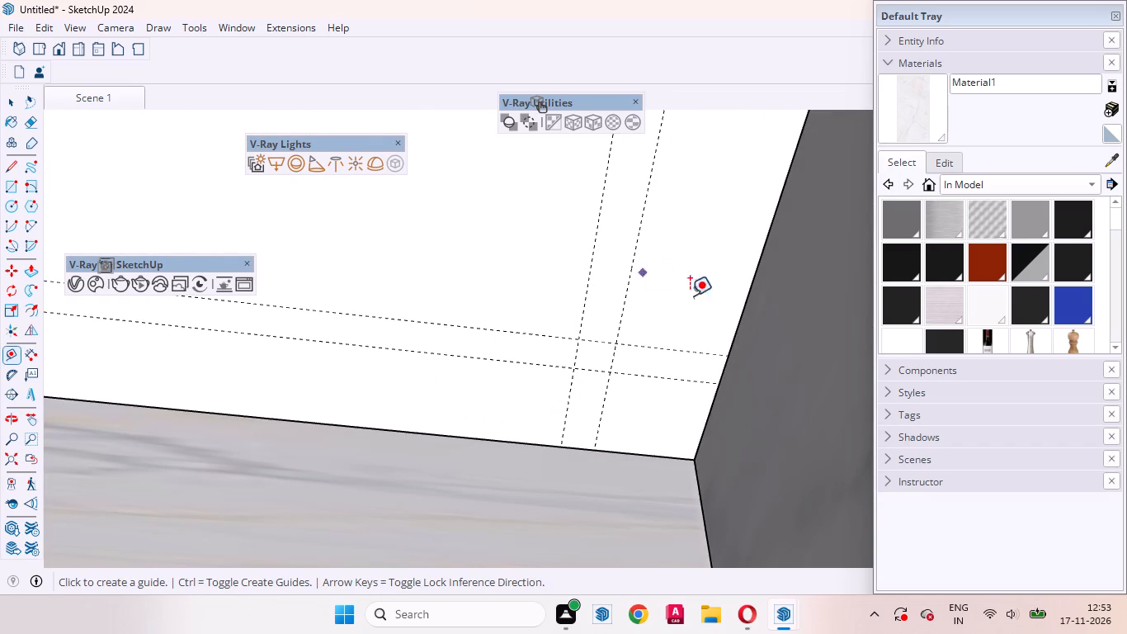
Place a guide on the cabinet underside, 4 inches in from the left-hand wall edge.
middle_drag(685, 313, 732, 473)
scroll(733, 476, down, 6)
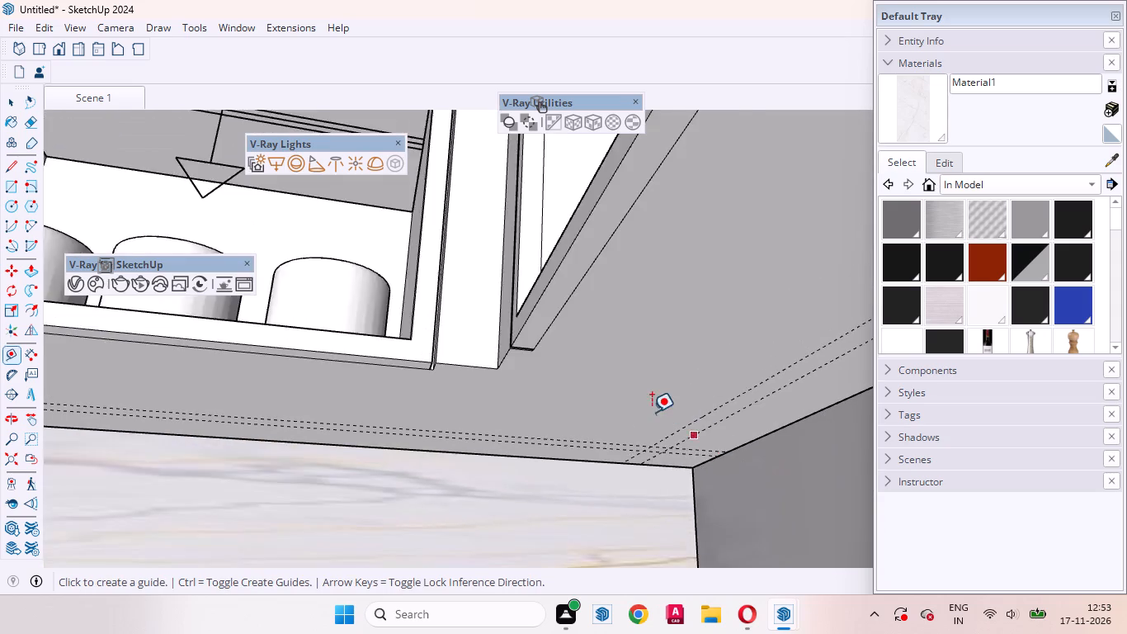
scroll(652, 412, down, 14)
scroll(528, 409, down, 8)
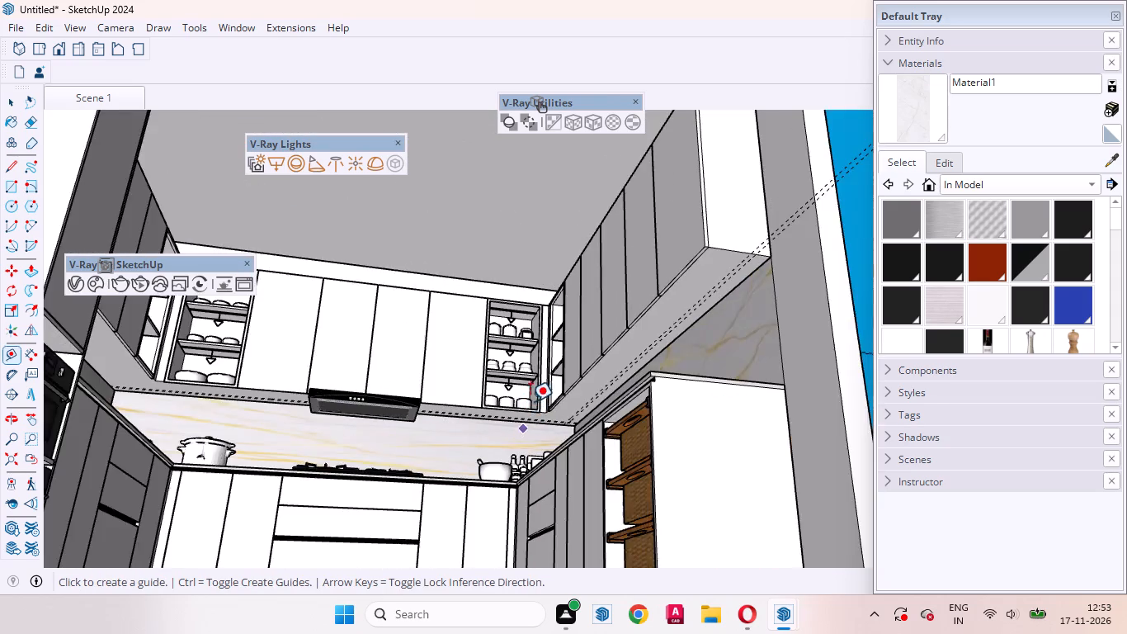
middle_drag(530, 414, 474, 447)
scroll(164, 436, up, 12)
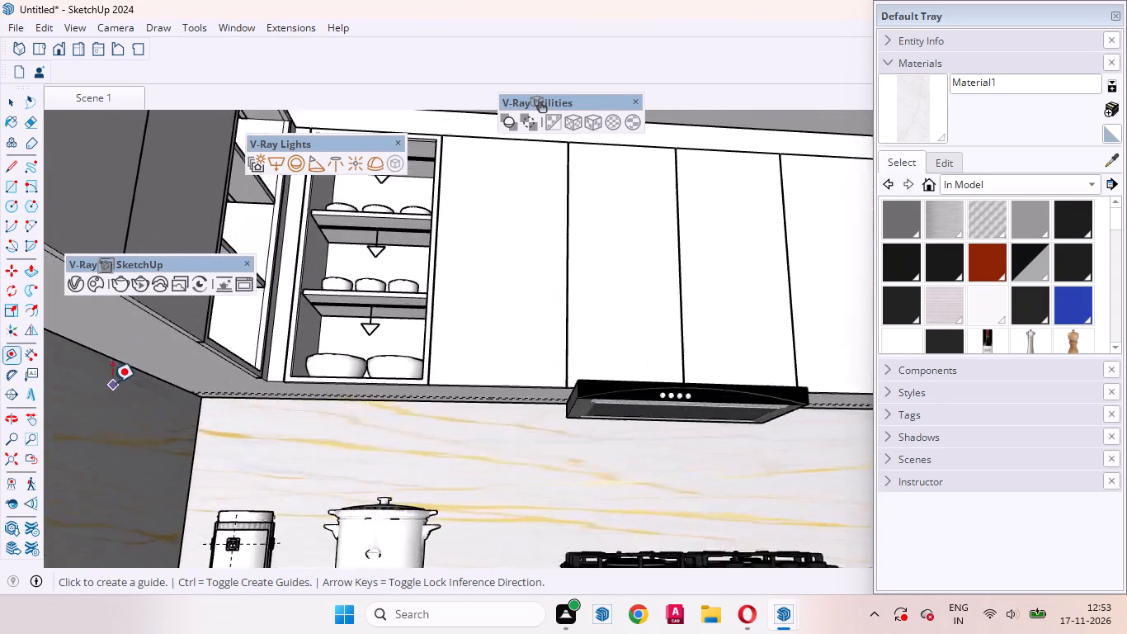
scroll(112, 382, up, 4)
middle_drag(113, 399, 97, 371)
scroll(97, 342, up, 6)
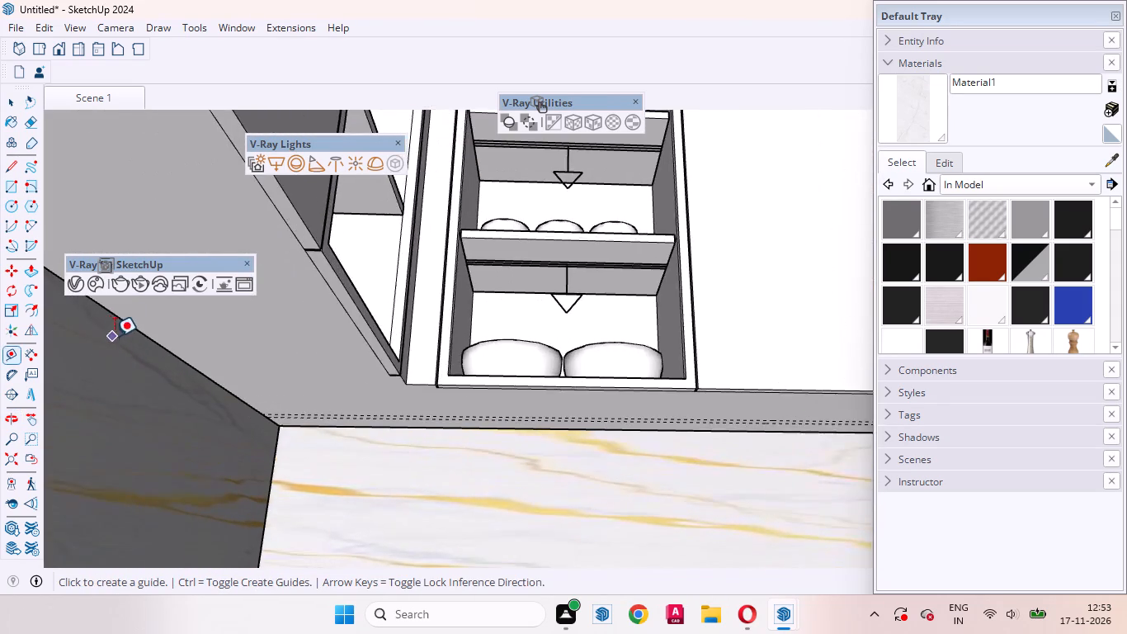
scroll(115, 336, up, 2)
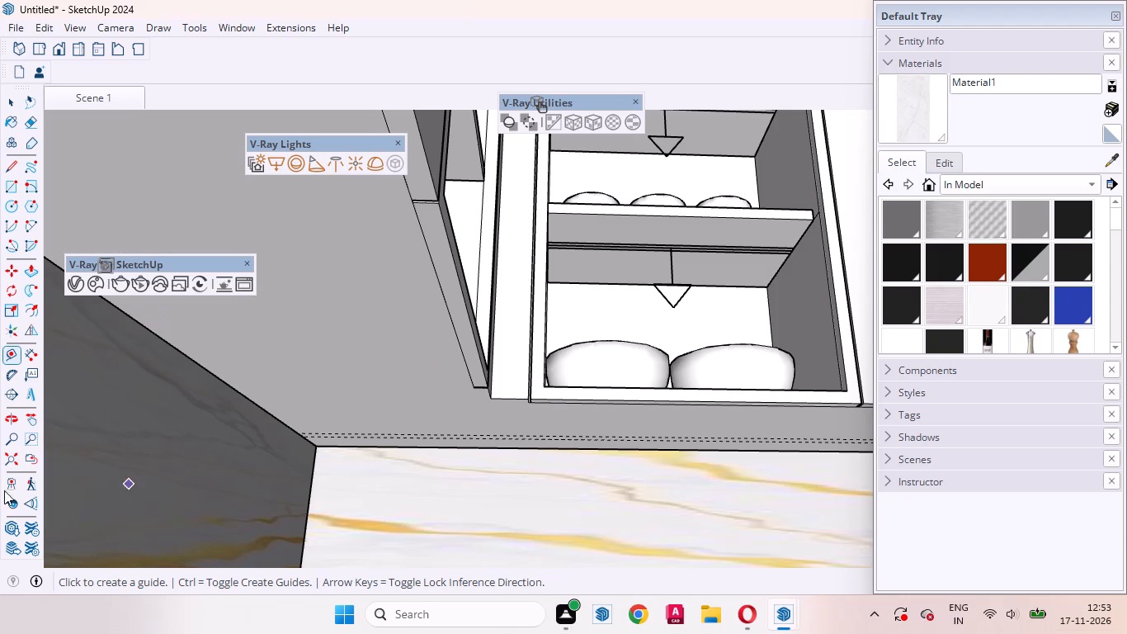
click(168, 343)
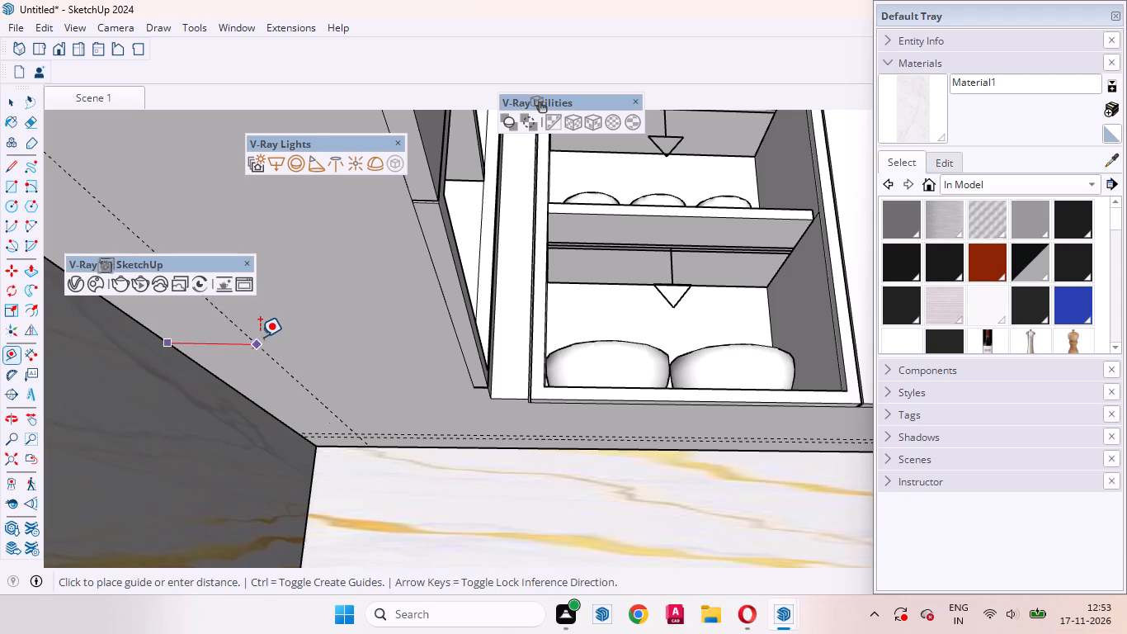
key(4)
key(Return)
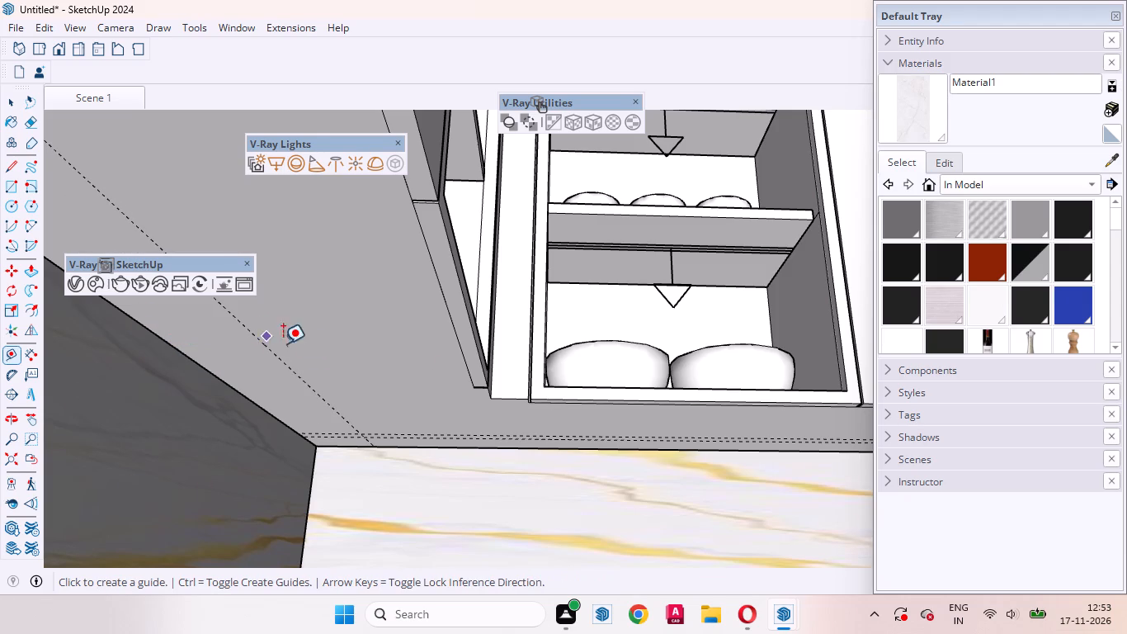
Place another guide 25 mm from the left-hand 4-inch guide, towards the left-hand wall.
click(265, 345)
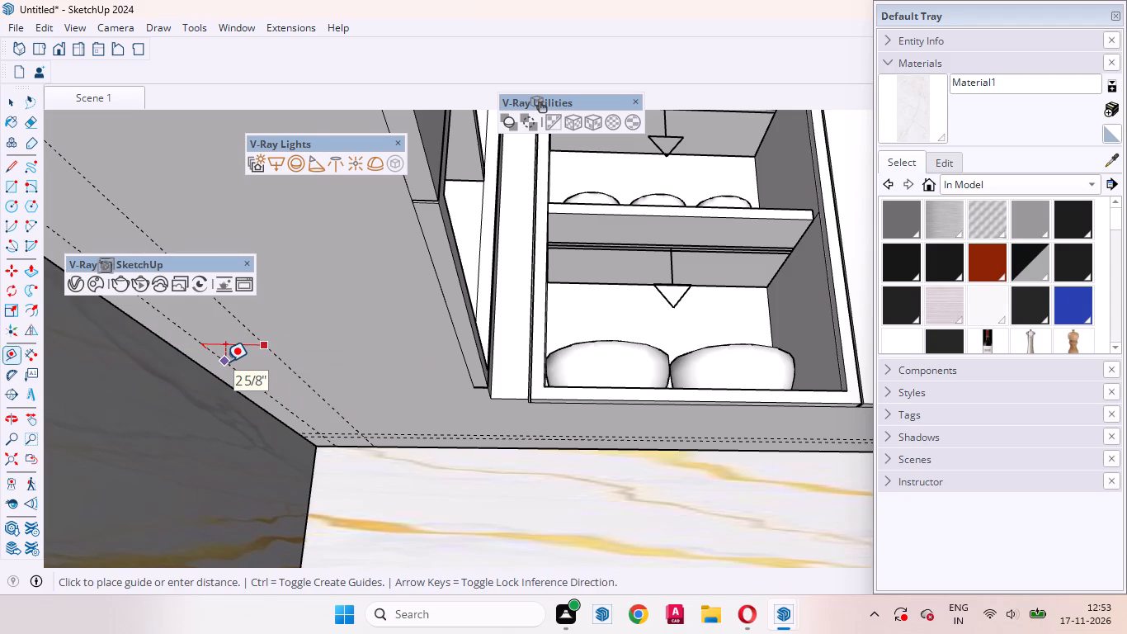
text(25mm)
key(Return)
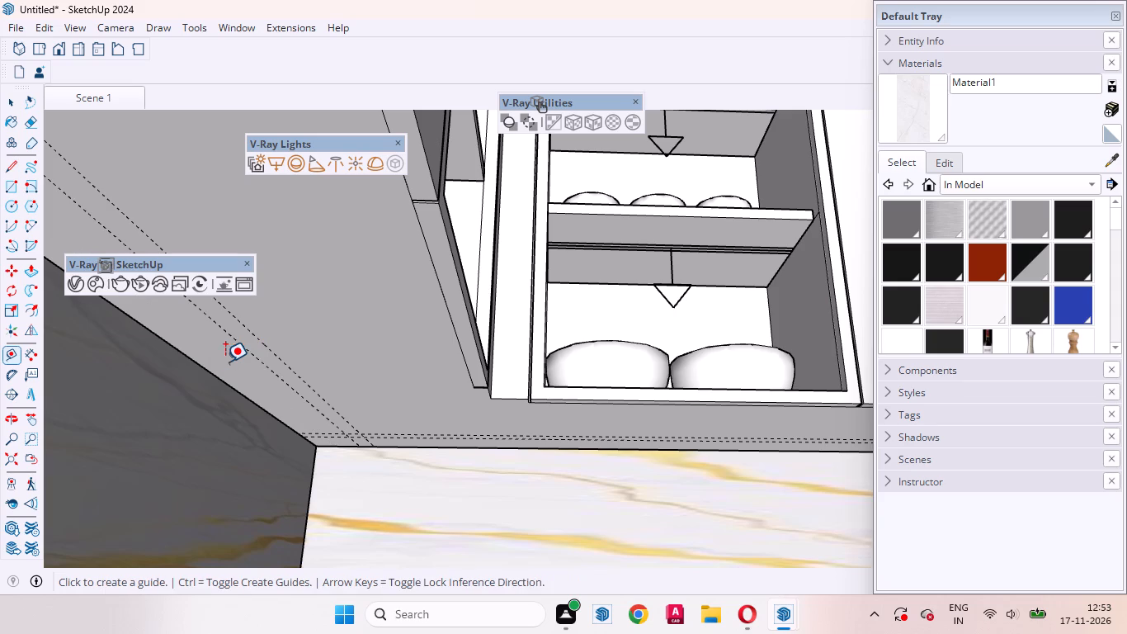
key(space)
Draw a V-Ray rectangle light between the paired guides under the back-wall cabinets, spanning from the left-hand corner to the right-hand corner.
scroll(258, 492, down, 6)
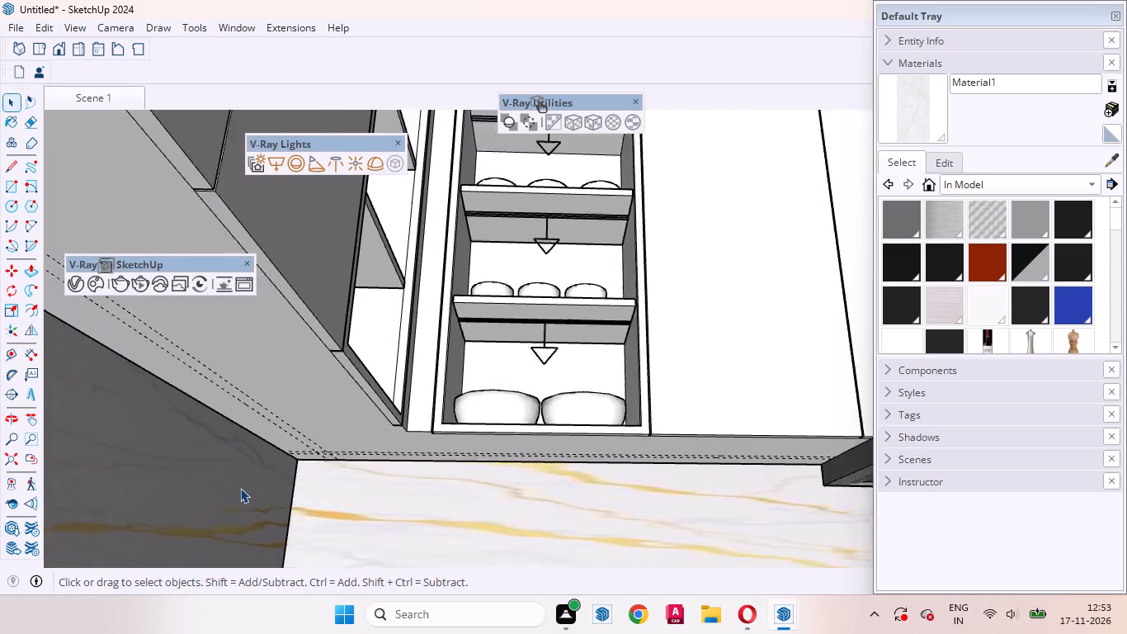
scroll(240, 488, down, 20)
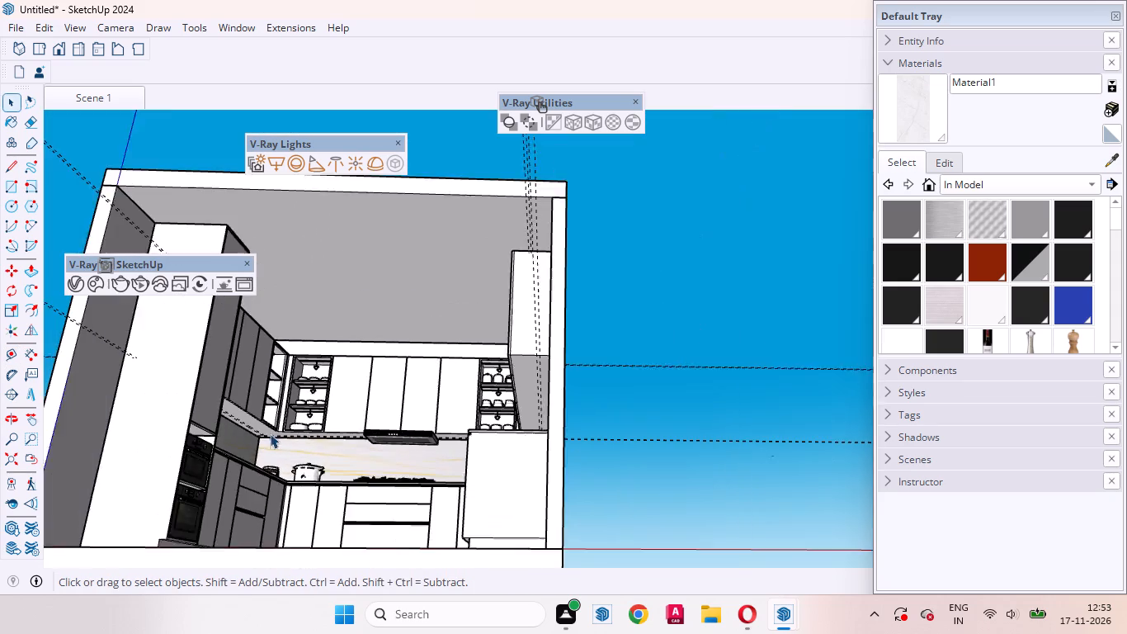
scroll(270, 433, down, 1)
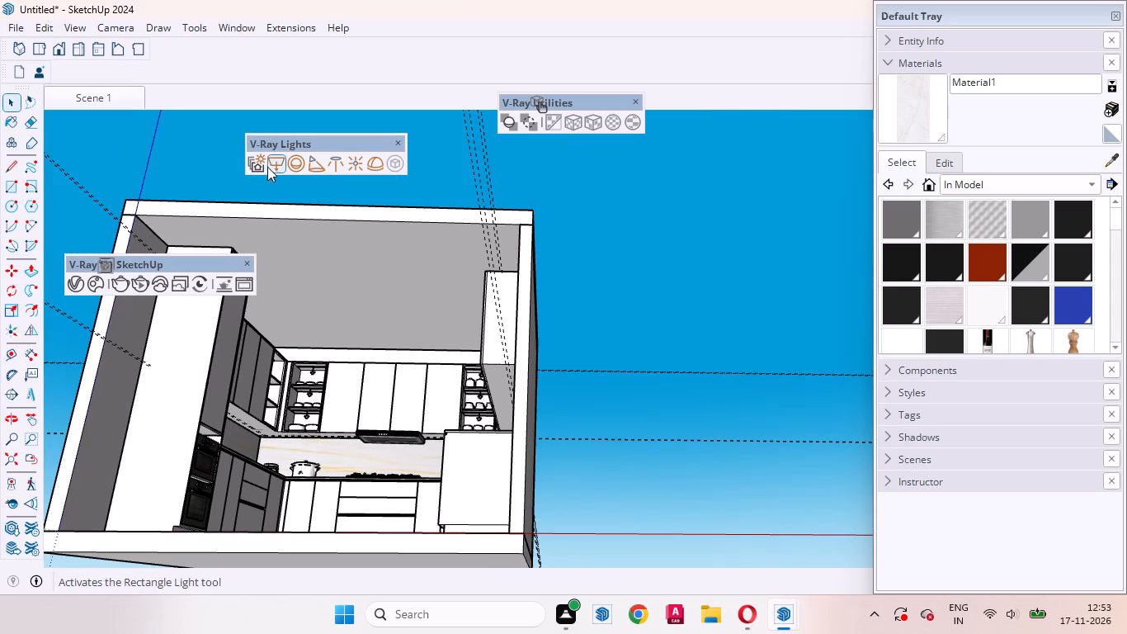
click(271, 161)
scroll(236, 424, up, 14)
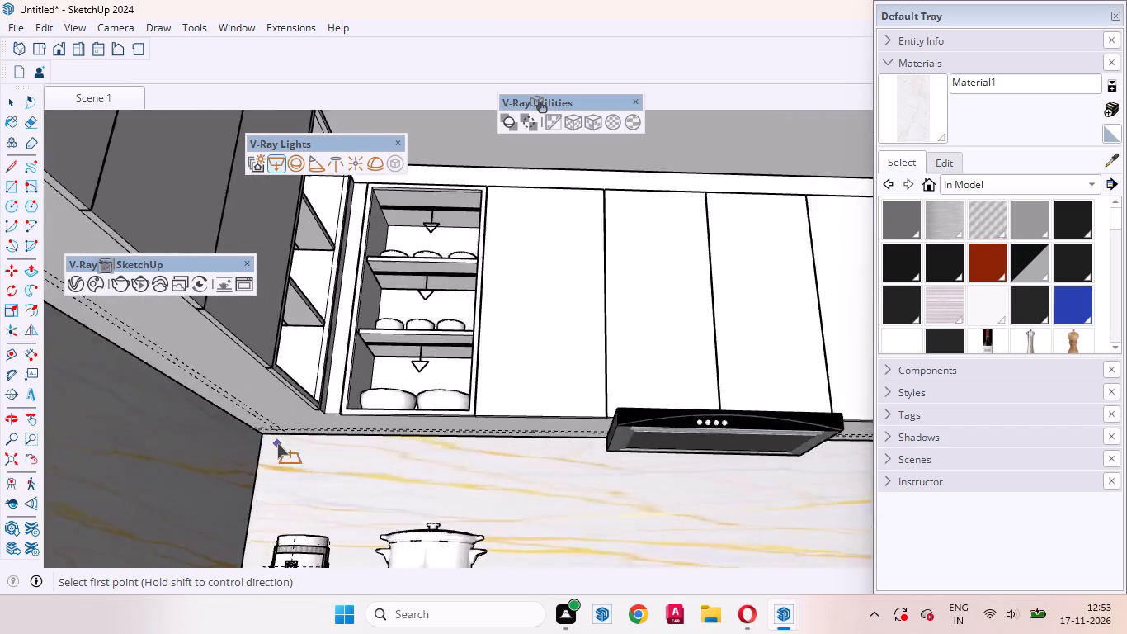
scroll(277, 443, up, 15)
middle_drag(254, 432, 265, 353)
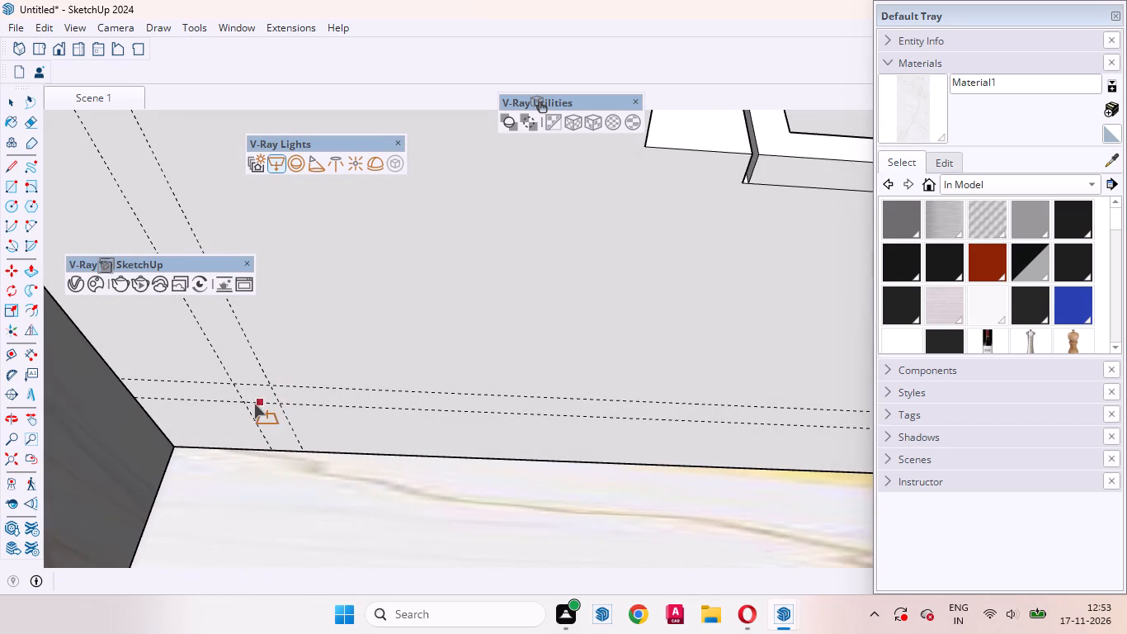
click(248, 403)
scroll(185, 427, down, 6)
scroll(143, 432, up, 1)
scroll(143, 432, down, 7)
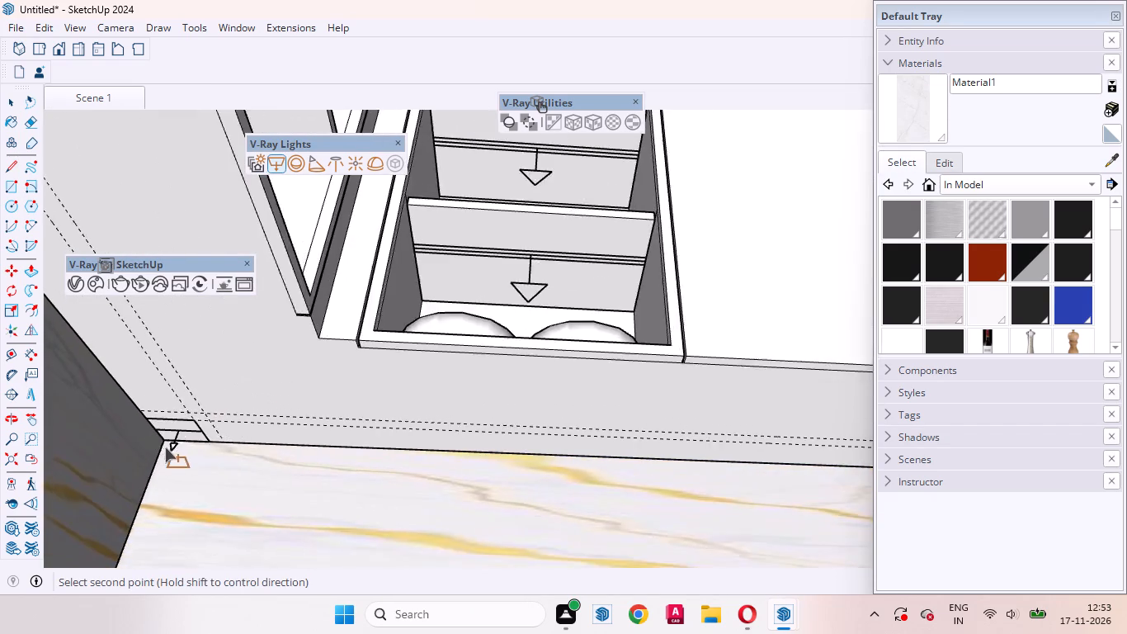
scroll(165, 447, down, 2)
click(111, 97)
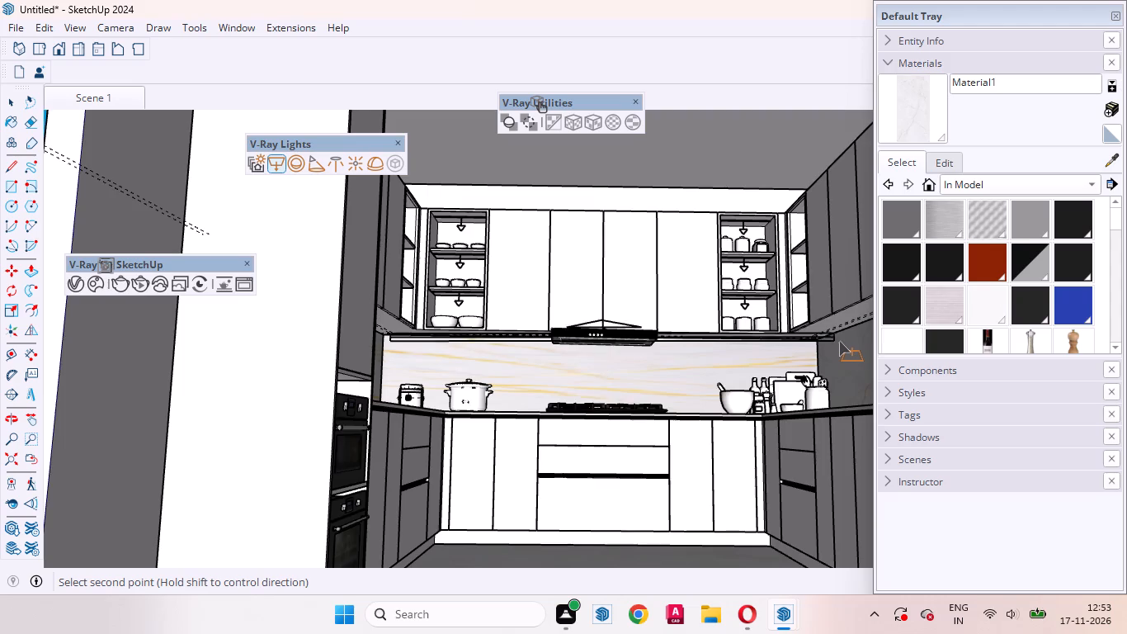
scroll(841, 339, up, 20)
scroll(841, 339, up, 1)
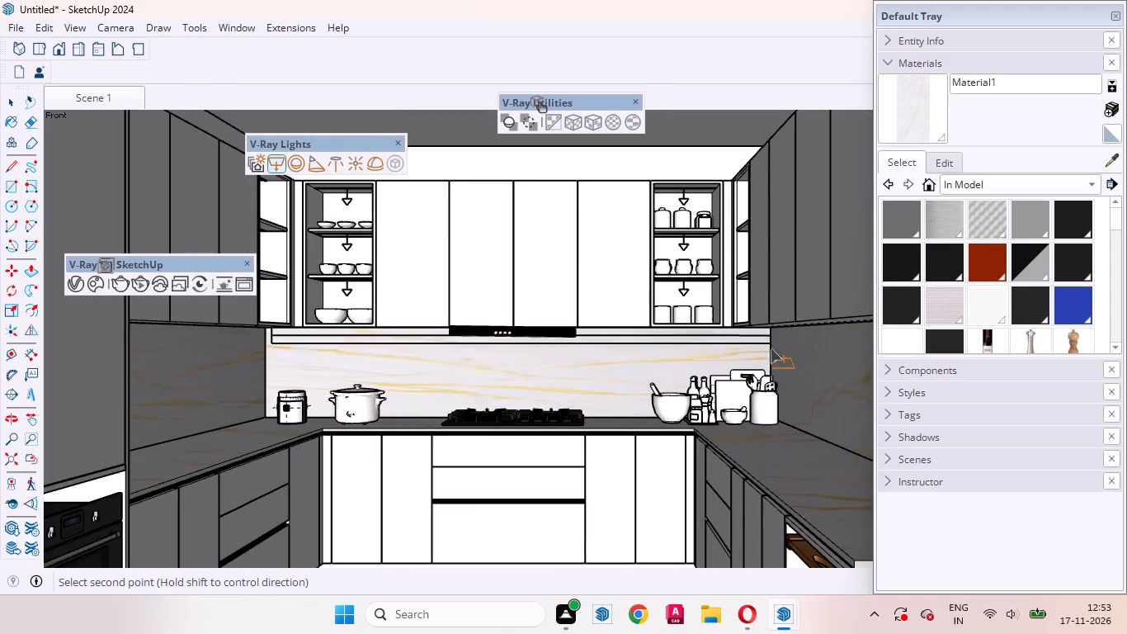
scroll(776, 356, down, 2)
middle_drag(737, 369, 729, 287)
scroll(692, 356, up, 5)
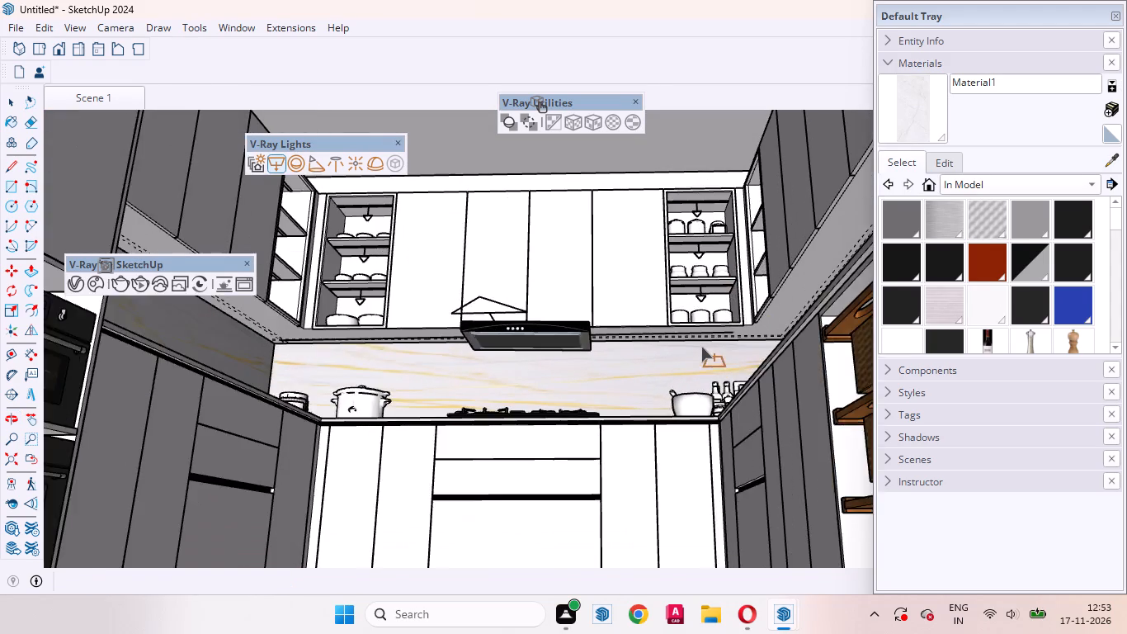
scroll(701, 347, up, 2)
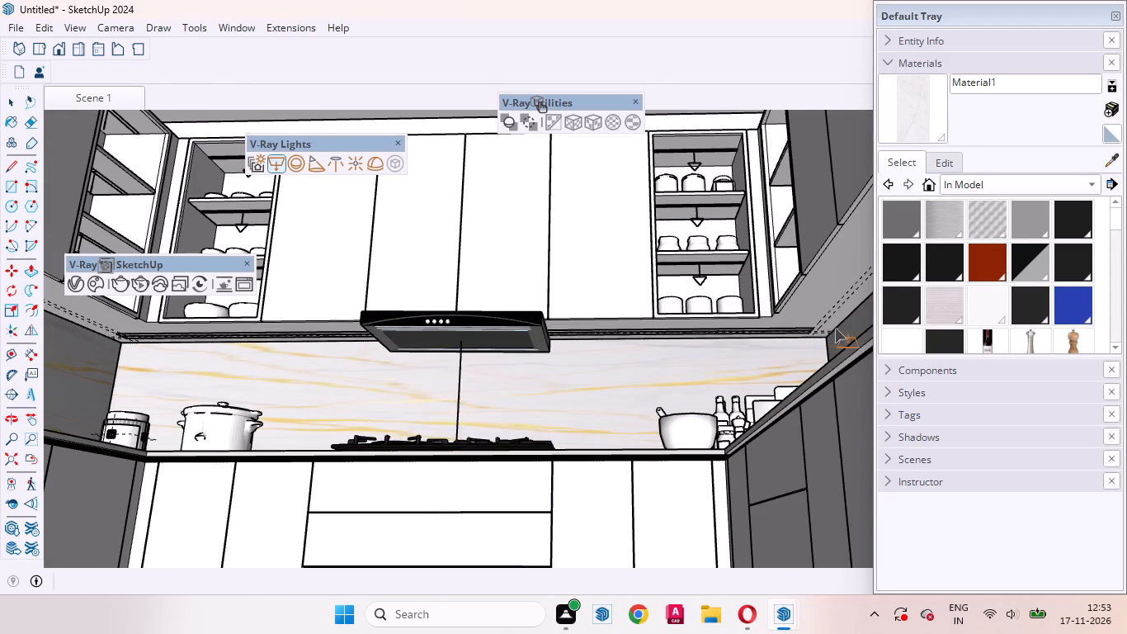
scroll(842, 329, up, 20)
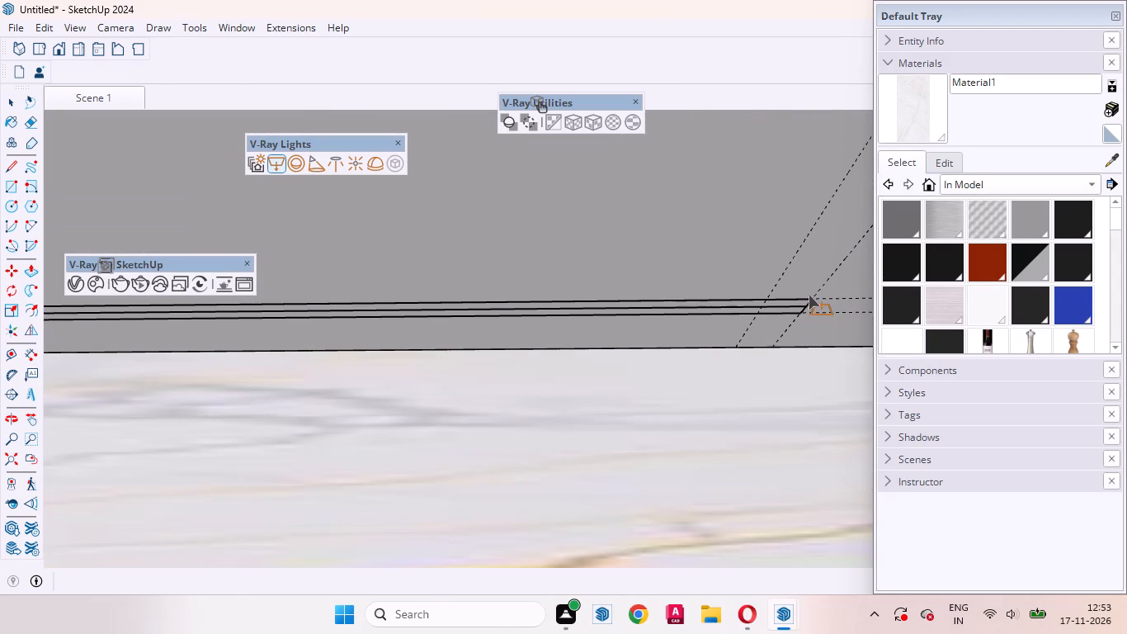
click(809, 298)
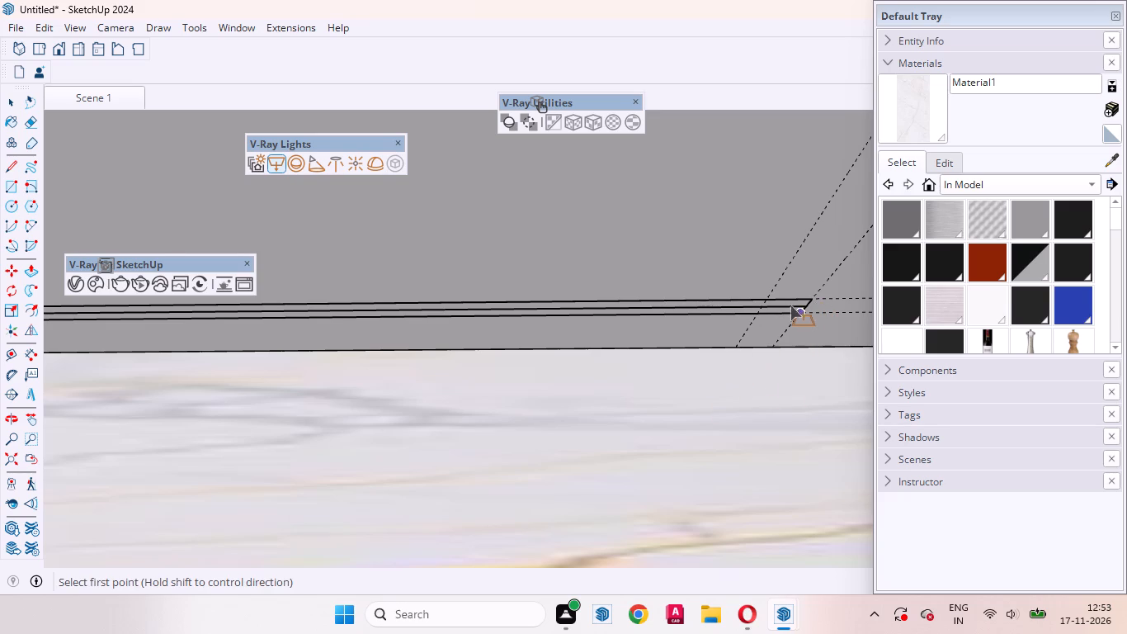
Draw a second rectangle light between the right-hand pair of guides, from the back corner to the front edge of the cabinet underside.
click(773, 300)
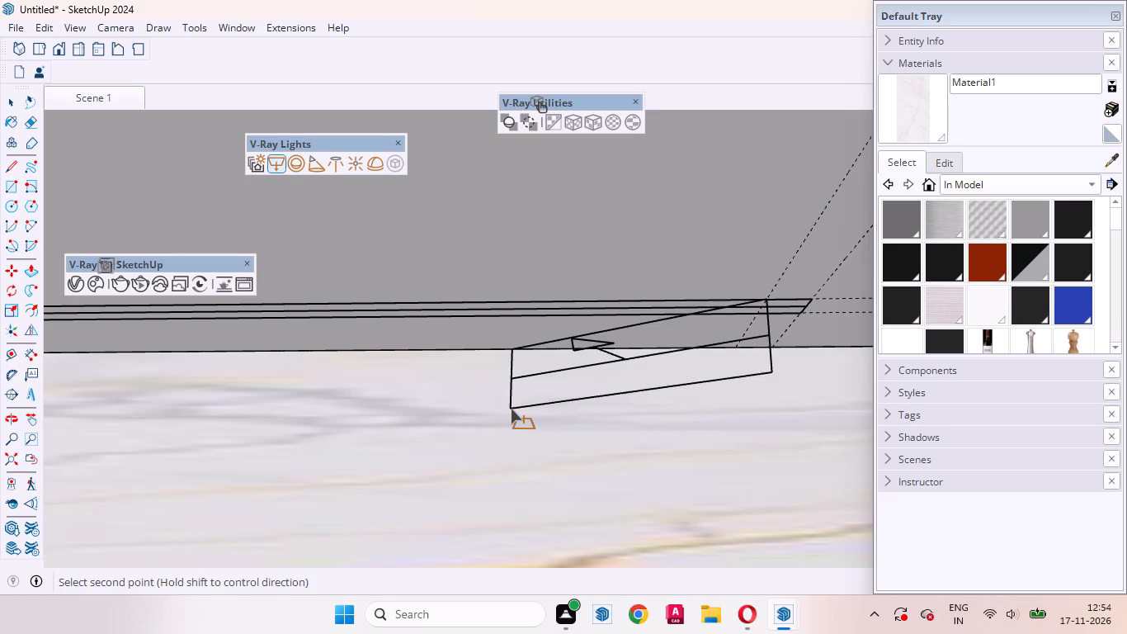
scroll(609, 346, down, 5)
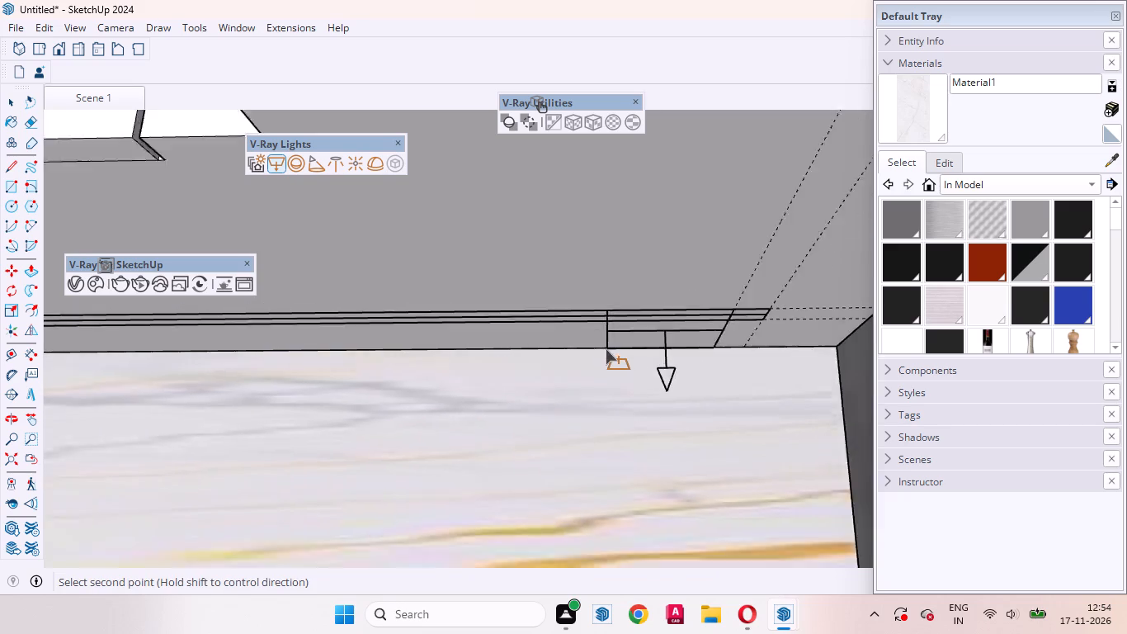
scroll(606, 349, down, 13)
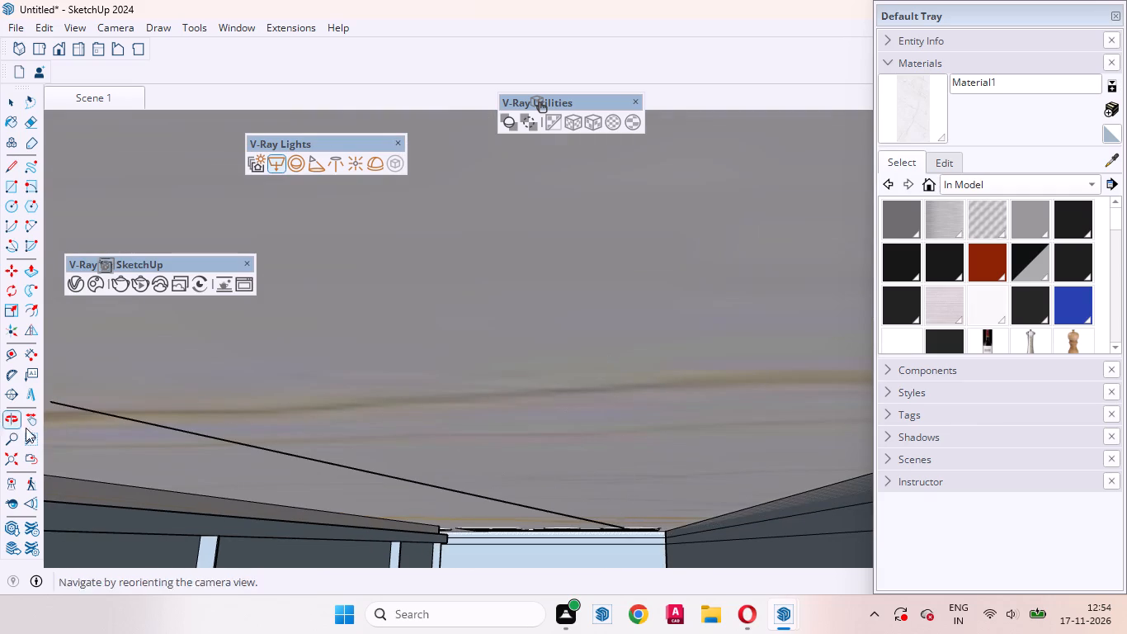
click(36, 452)
middle_drag(555, 329, 589, 452)
scroll(589, 362, down, 4)
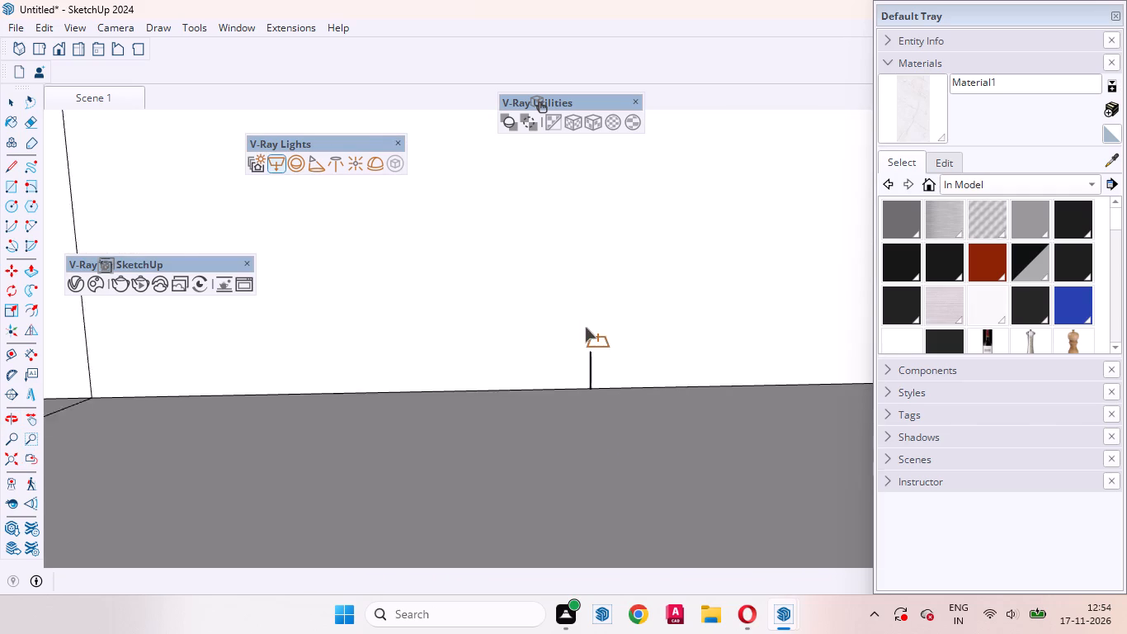
scroll(585, 327, down, 20)
scroll(585, 327, down, 16)
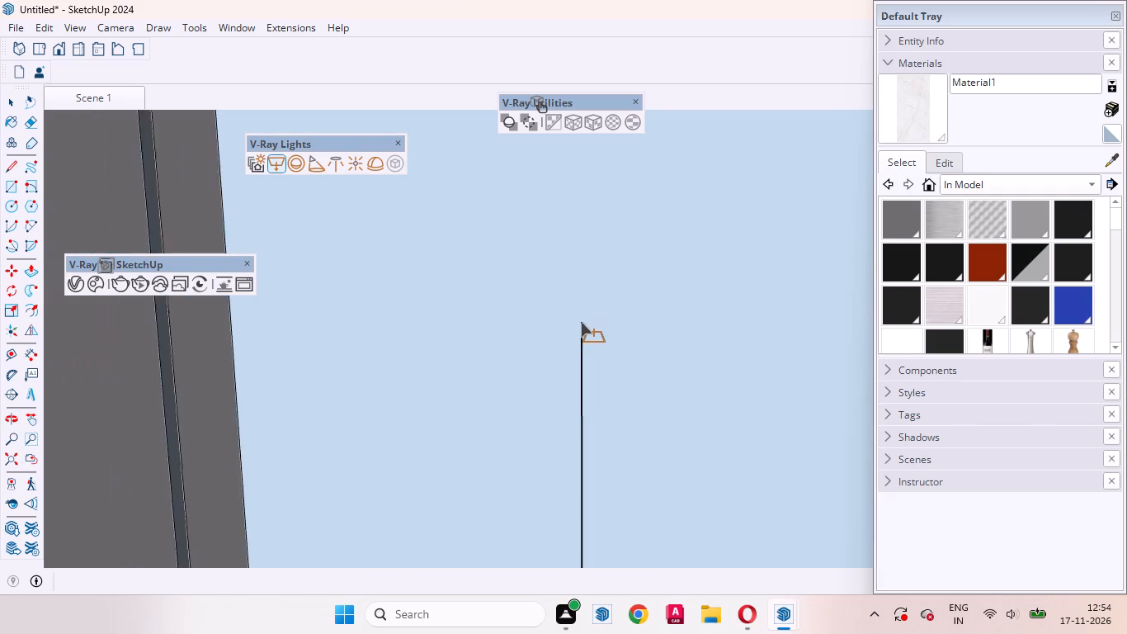
scroll(581, 322, down, 20)
scroll(581, 322, down, 5)
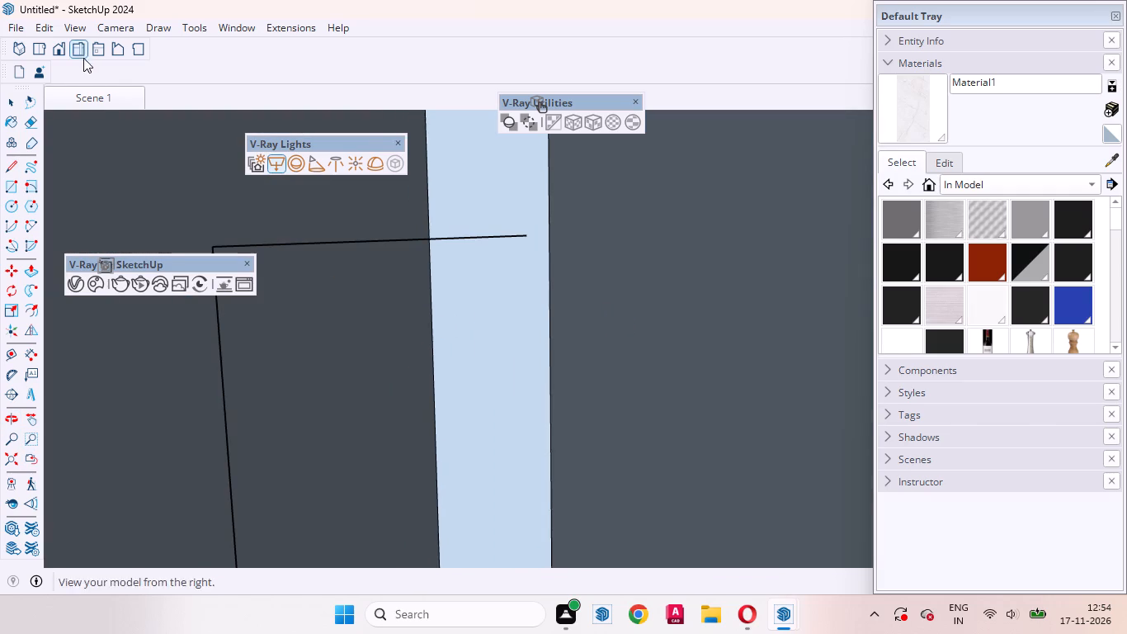
click(97, 94)
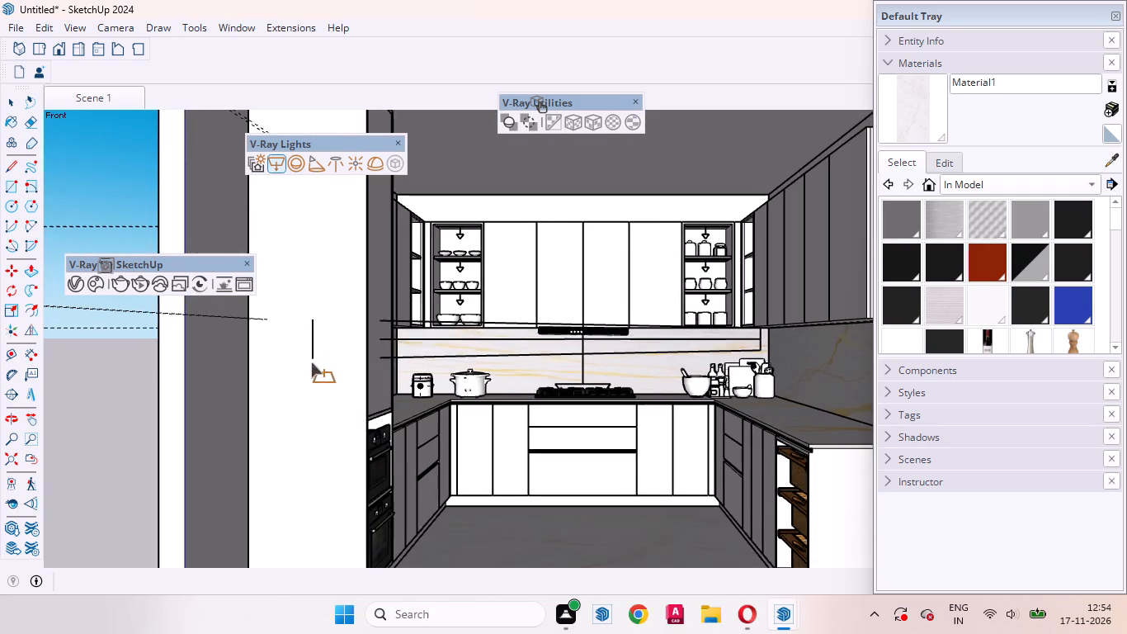
scroll(311, 362, down, 1)
scroll(310, 364, up, 1)
scroll(310, 366, down, 4)
scroll(643, 359, up, 13)
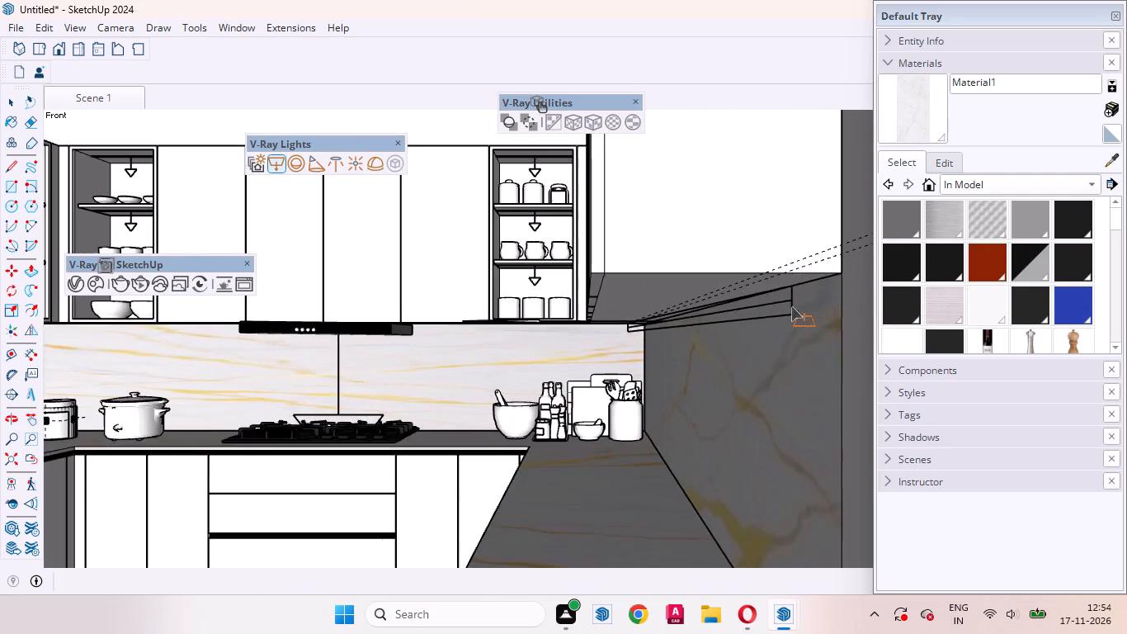
scroll(791, 306, up, 8)
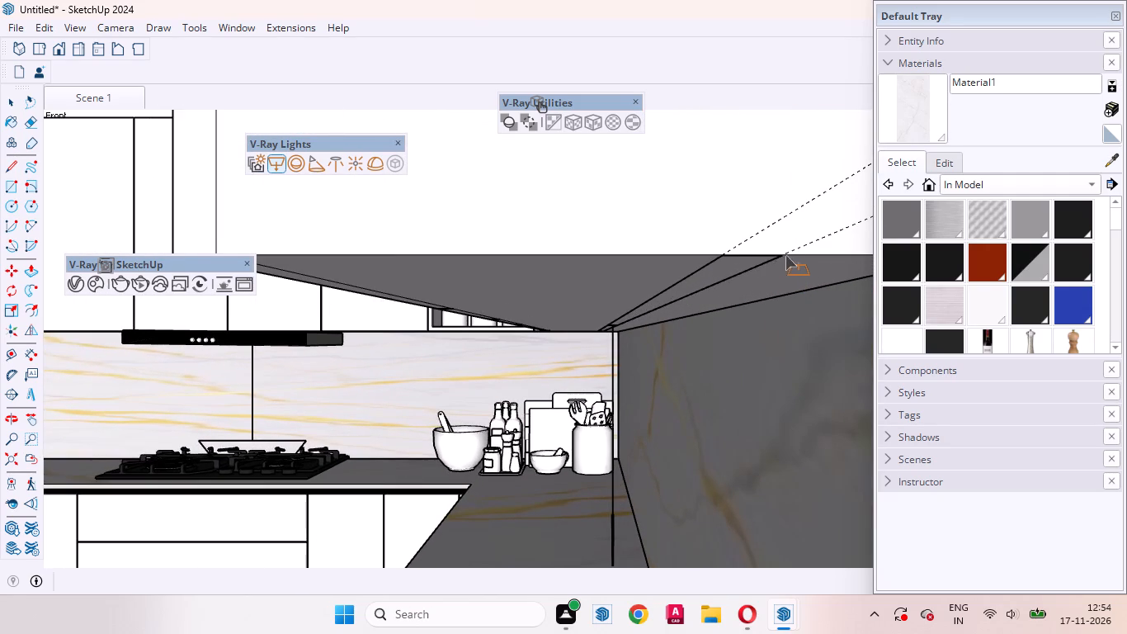
scroll(783, 255, up, 1)
middle_drag(782, 253, 735, 111)
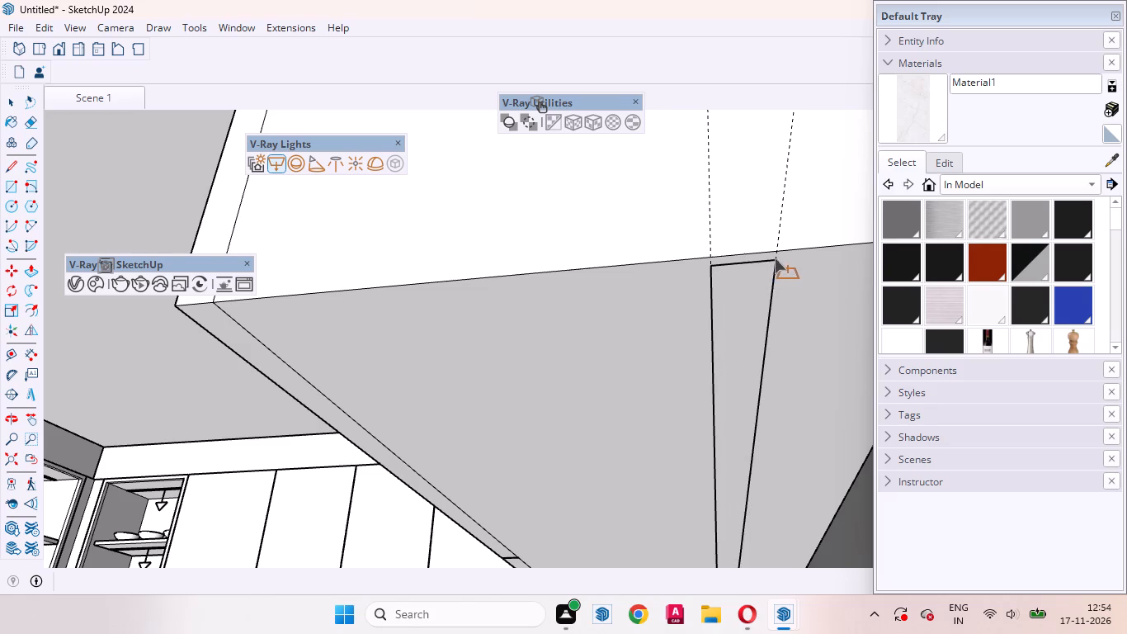
click(777, 251)
Draw a third rectangle light between the left-hand pair of guides, from the tall oven unit to the back-corner strip light.
scroll(802, 310, down, 5)
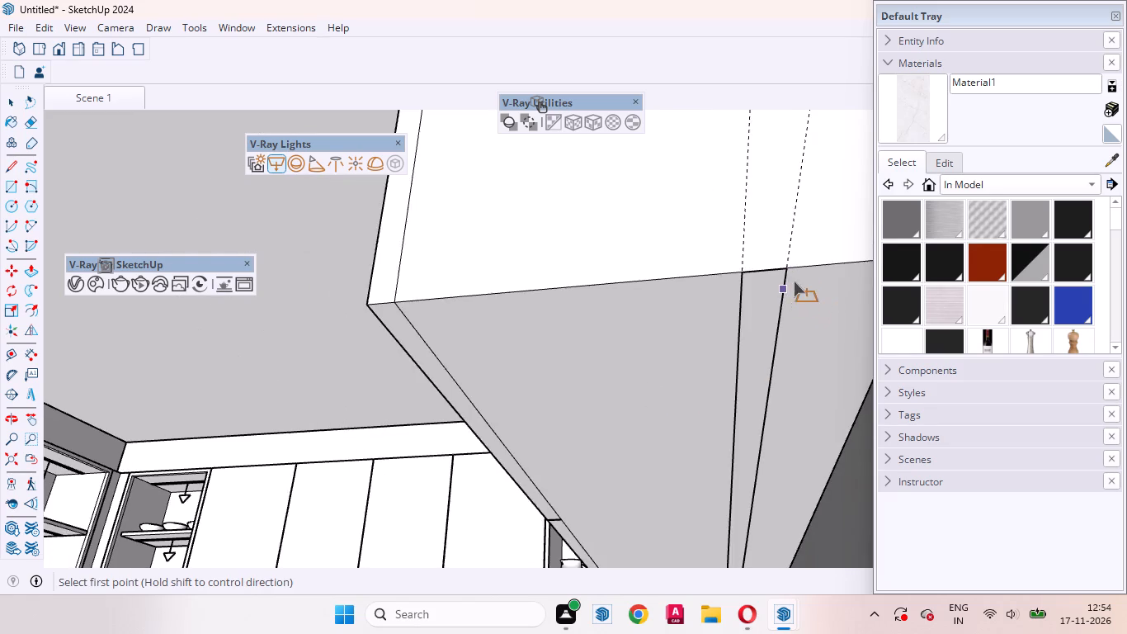
scroll(794, 282, down, 12)
scroll(780, 280, up, 1)
scroll(780, 281, down, 9)
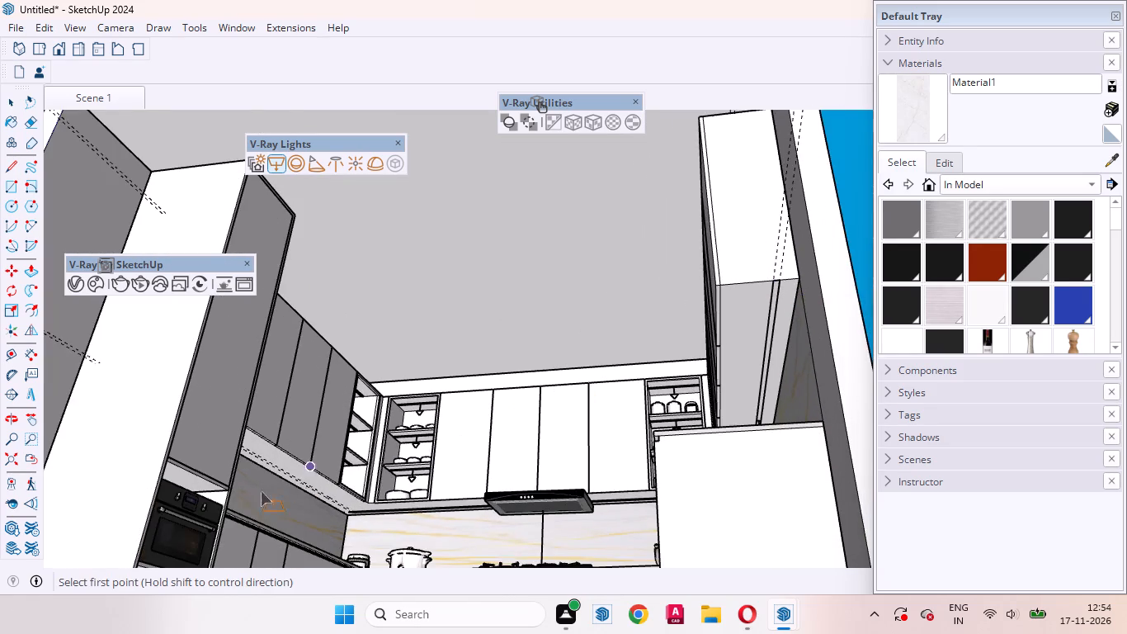
scroll(229, 500, up, 10)
middle_drag(200, 490, 16, 450)
scroll(182, 439, up, 1)
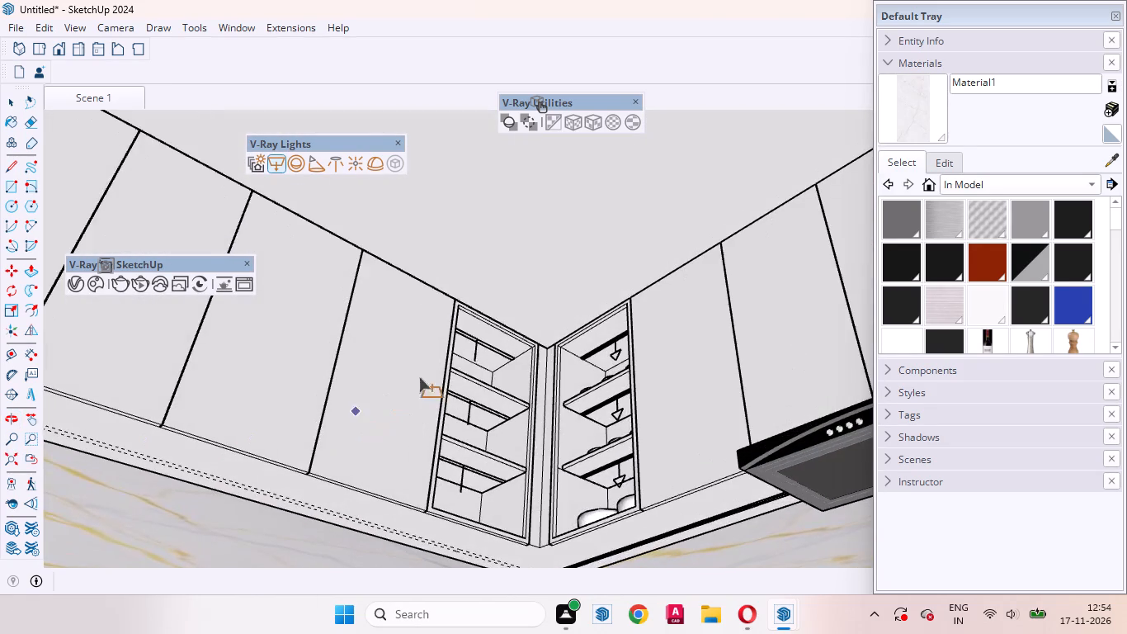
scroll(482, 350, down, 1)
scroll(494, 350, up, 1)
scroll(534, 350, down, 1)
middle_drag(365, 435, 424, 538)
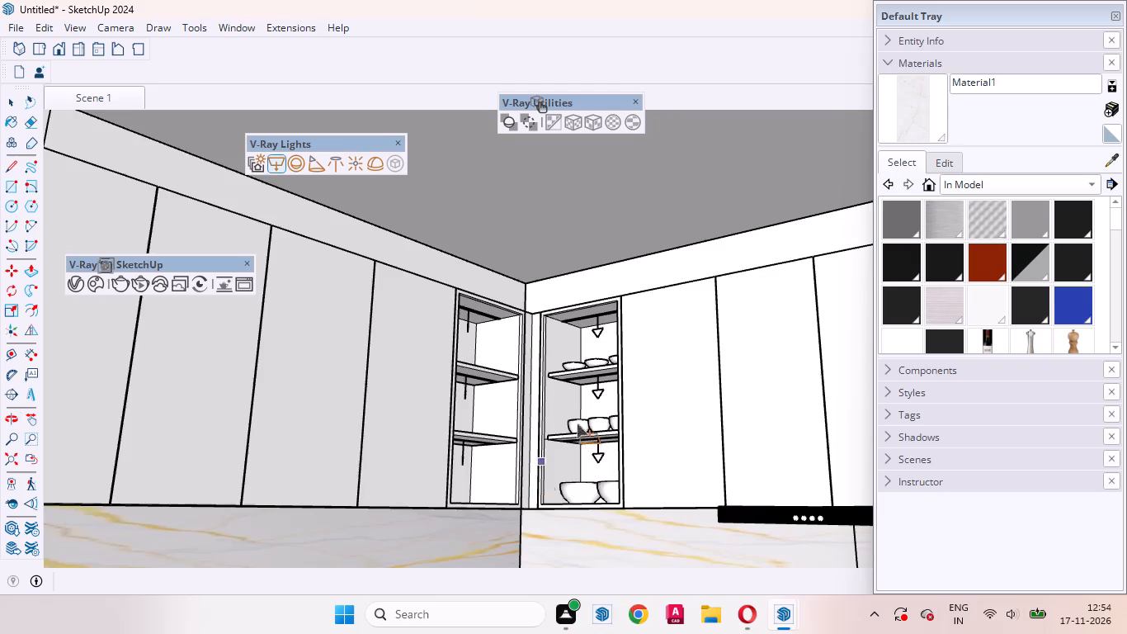
scroll(592, 415, down, 6)
scroll(384, 511, up, 13)
middle_drag(390, 446, 222, 411)
scroll(638, 419, down, 2)
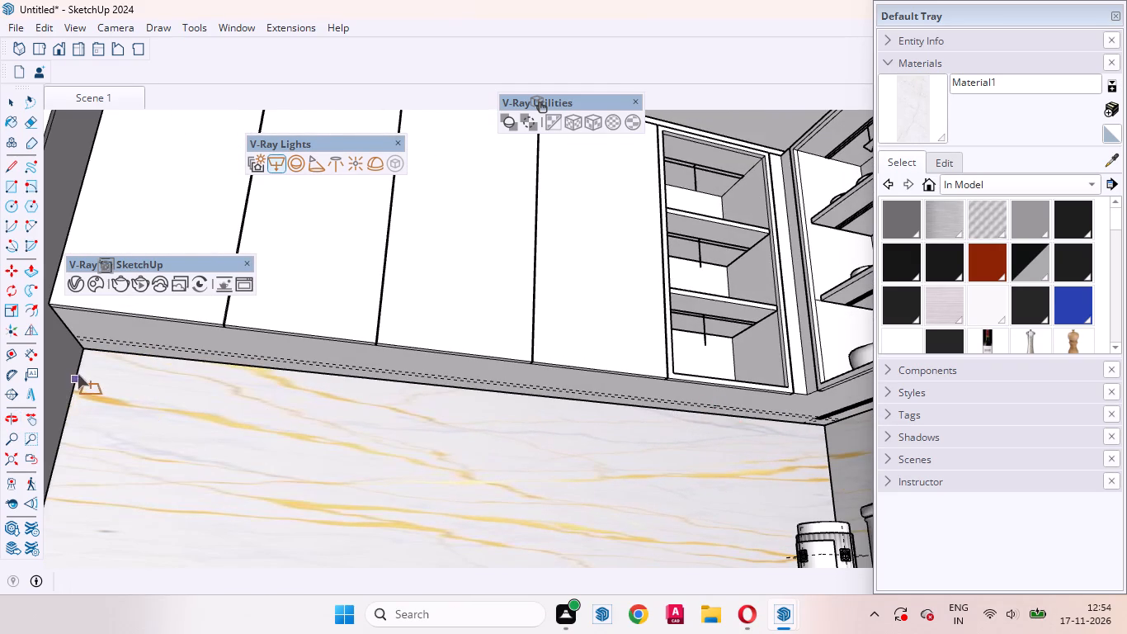
scroll(78, 374, up, 15)
scroll(179, 446, down, 3)
scroll(117, 375, up, 3)
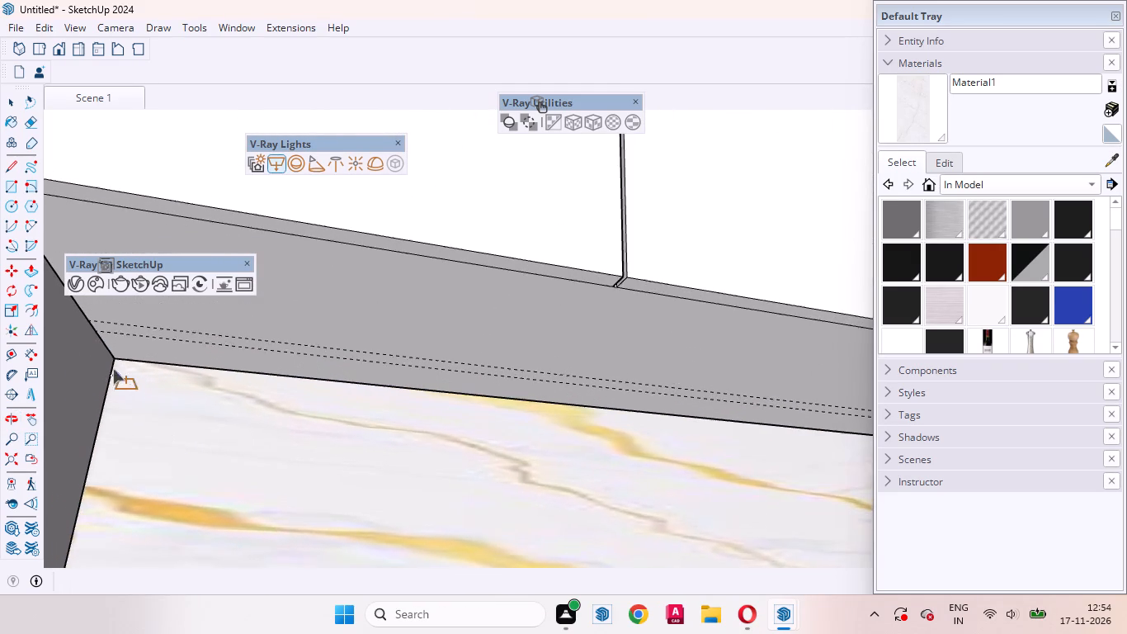
click(92, 324)
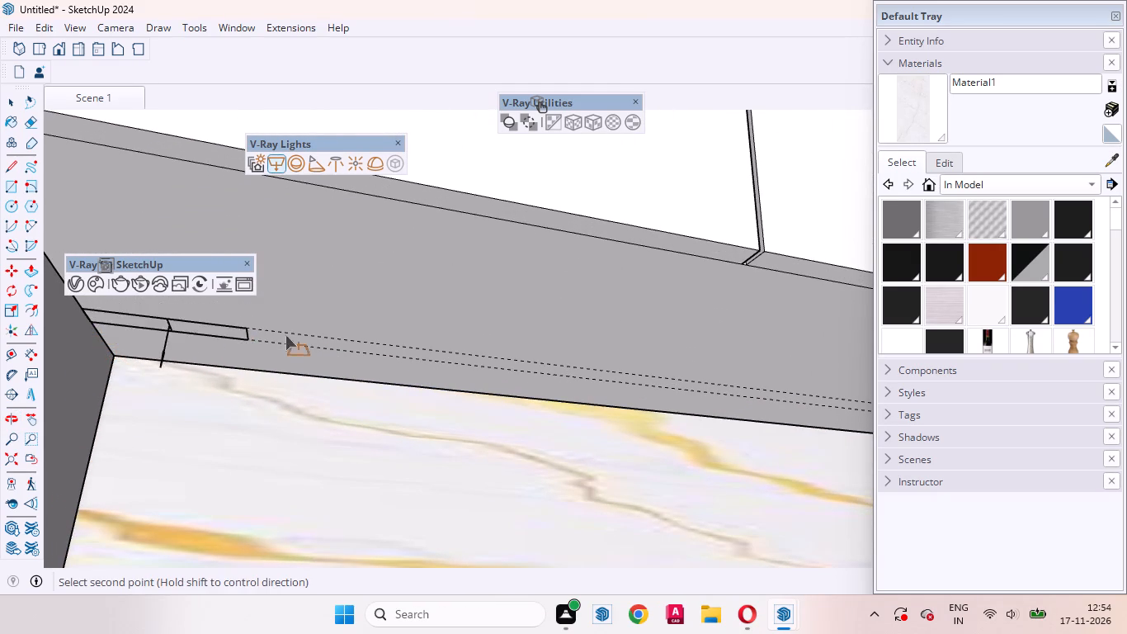
click(89, 102)
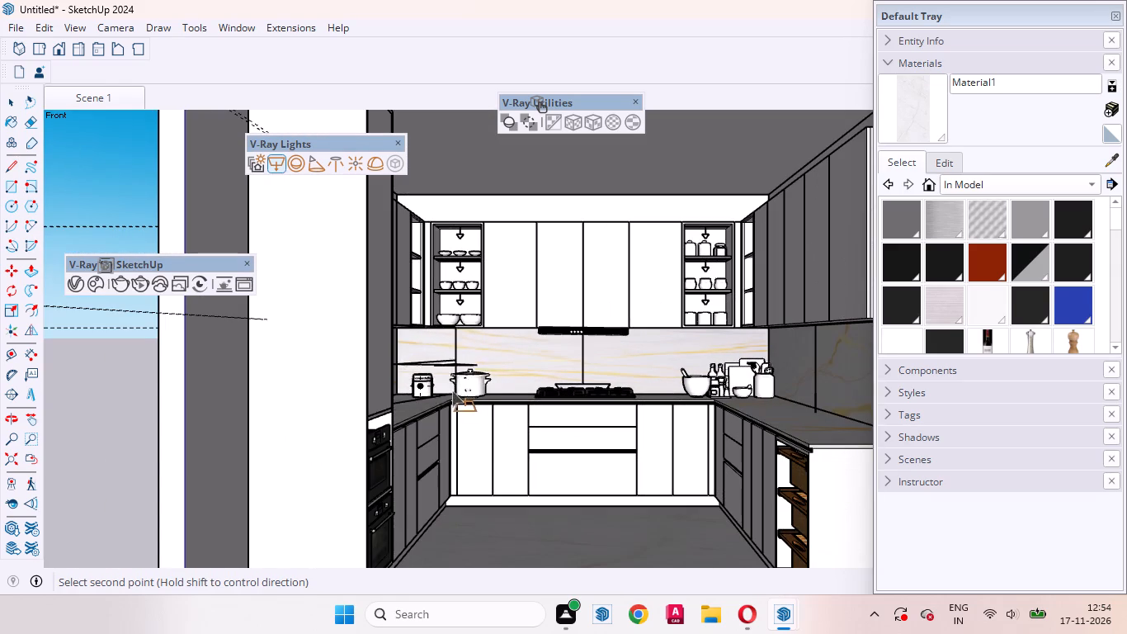
scroll(448, 378, up, 18)
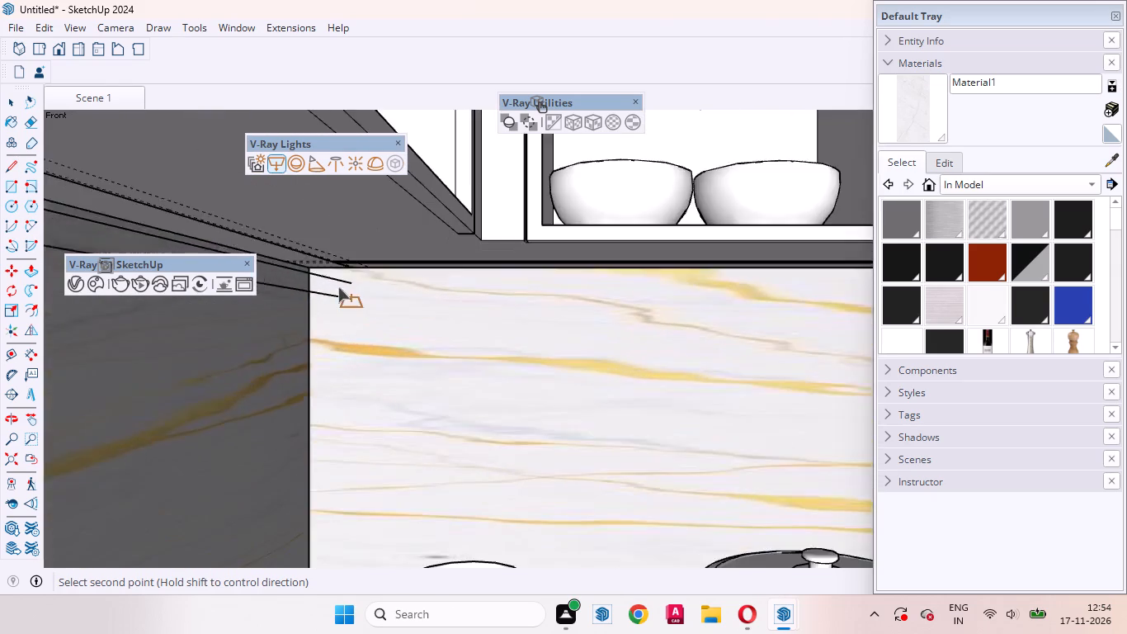
scroll(338, 287, up, 4)
middle_drag(330, 268, 332, 176)
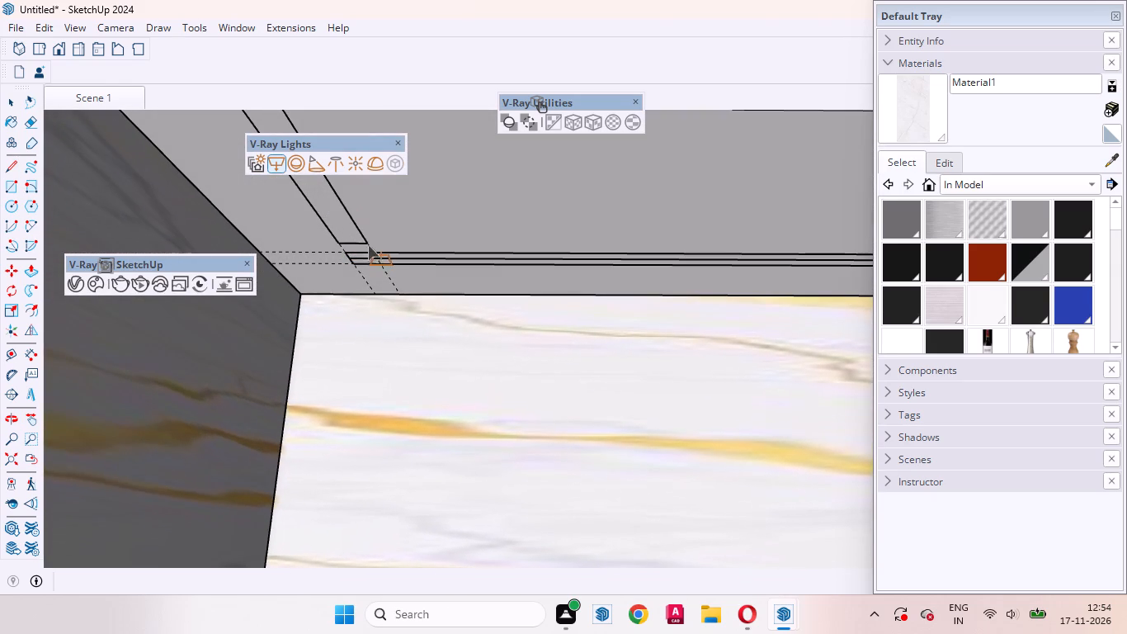
click(375, 253)
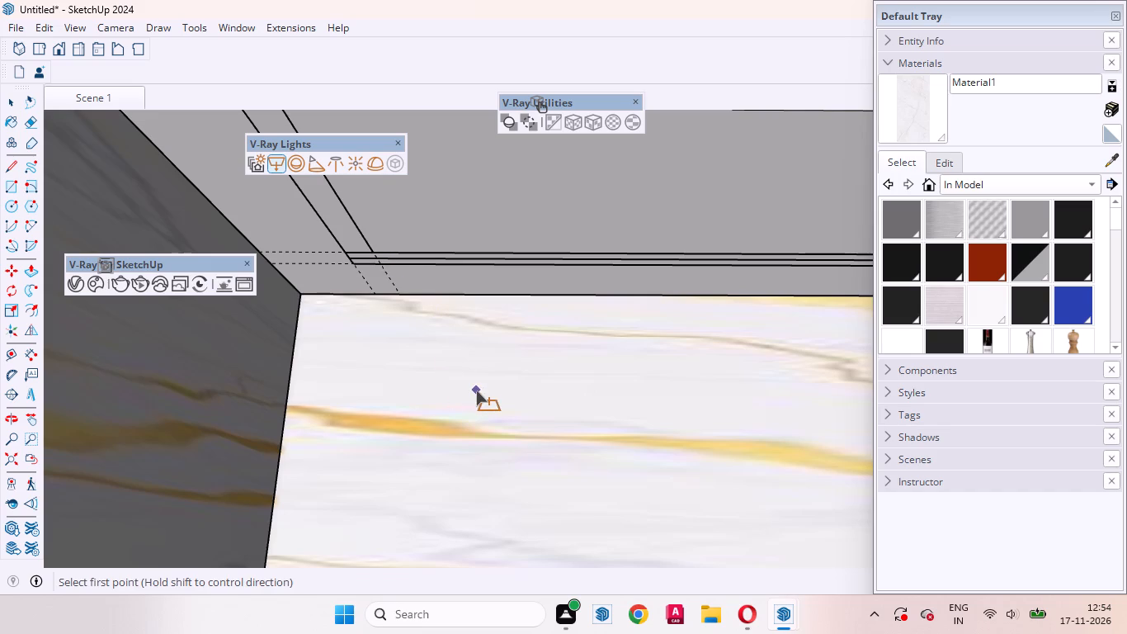
key(space)
Restore the Scene 1 view and undock the Default Tray so it floats over the model.
click(101, 98)
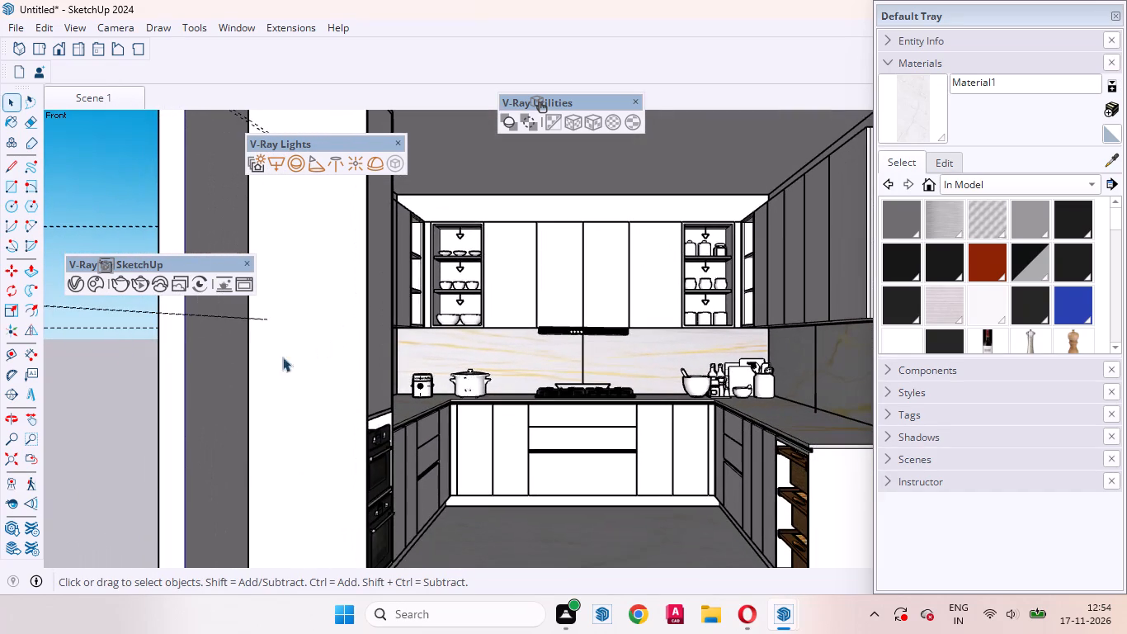
drag(996, 13, 724, 240)
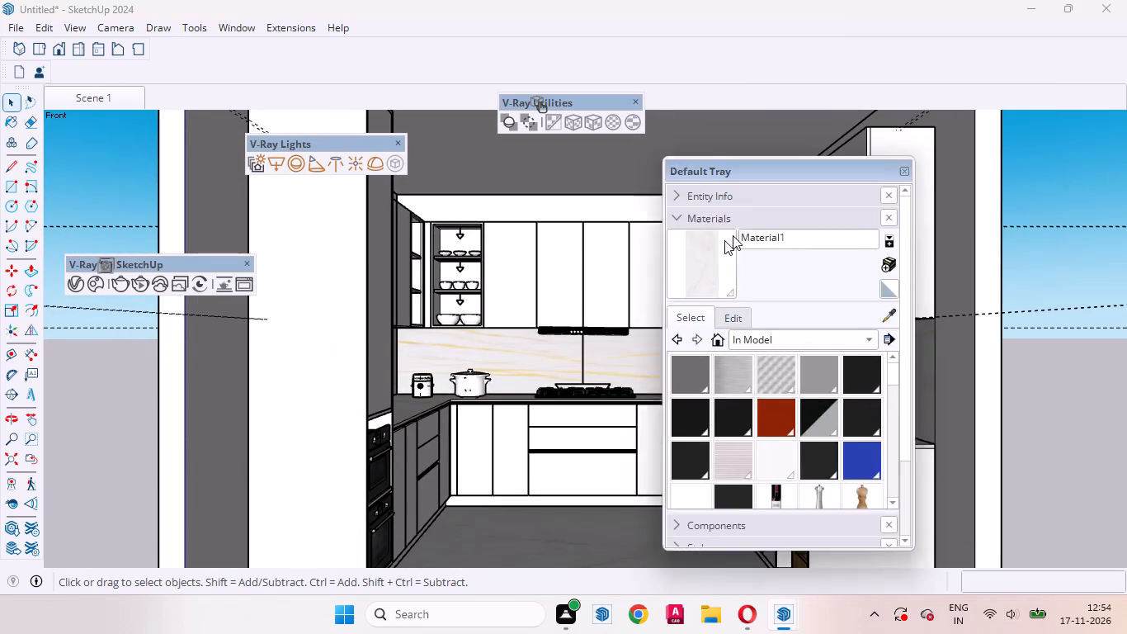
Set the intensity of Rectangle Light#5, Rectangle Light#6 and Rectangle Light#7 to 90 in the V-Ray Asset Editor.
drag(724, 240, 963, 396)
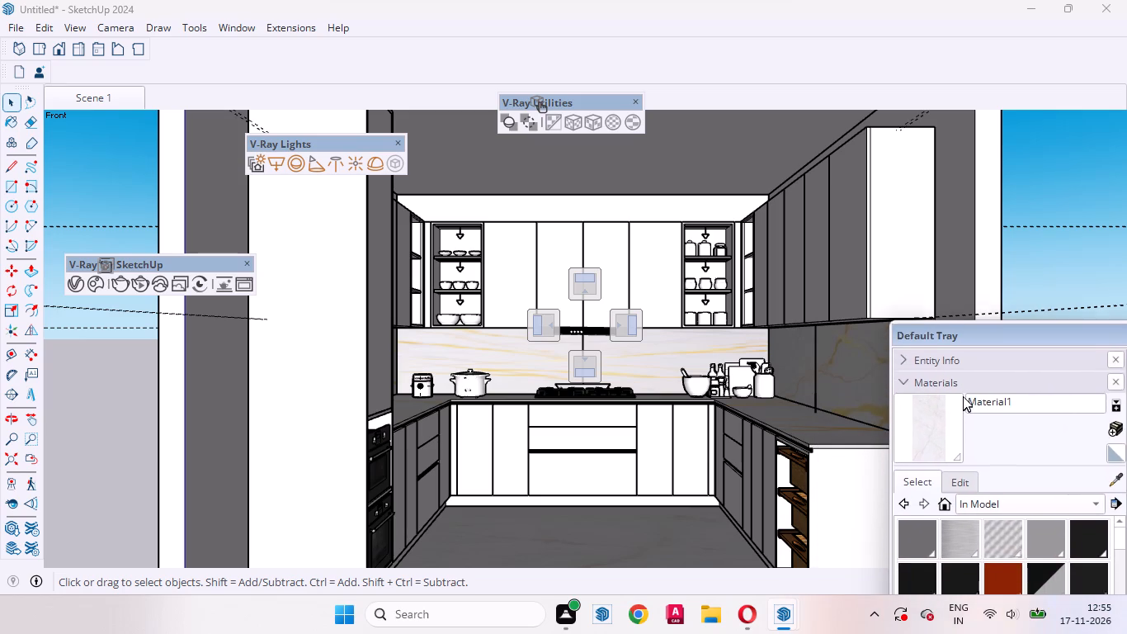
drag(963, 396, 973, 342)
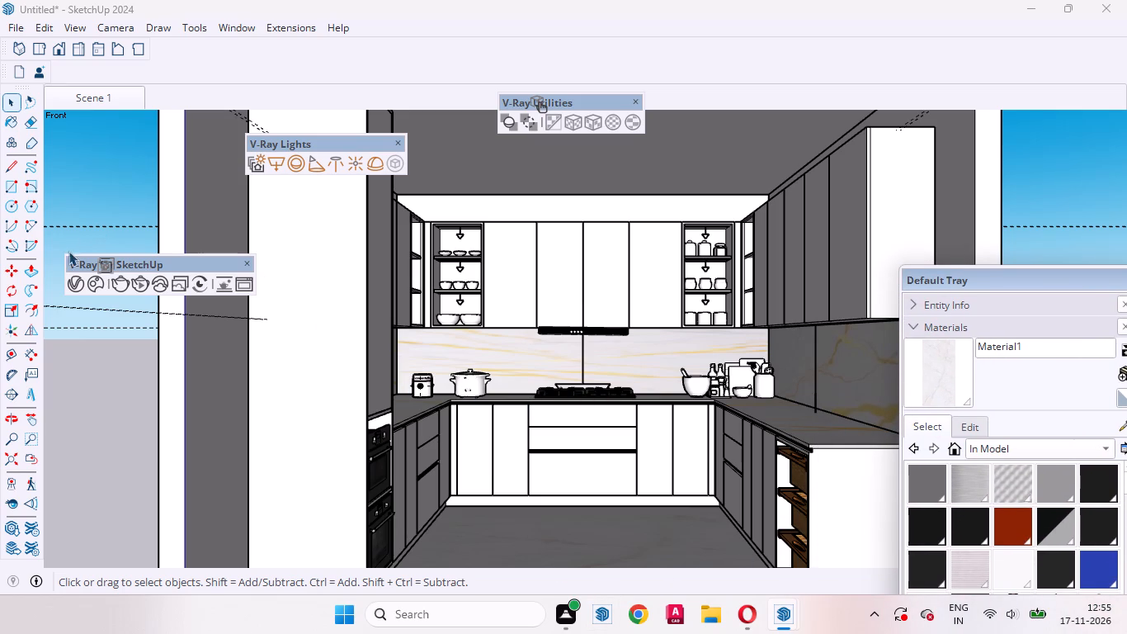
click(69, 285)
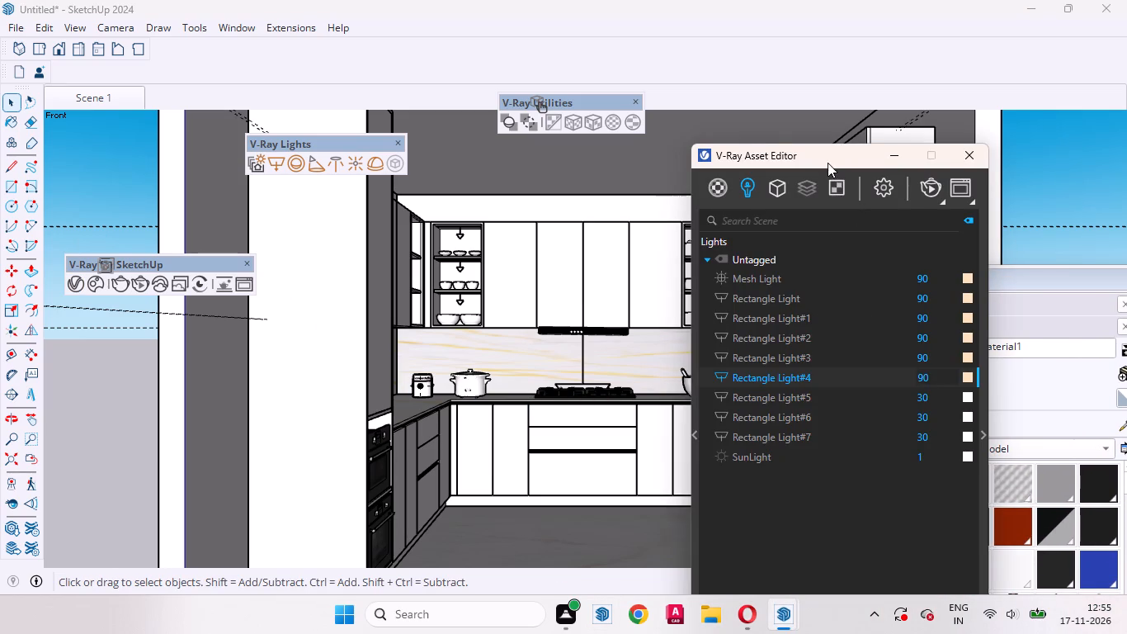
drag(827, 162, 584, 168)
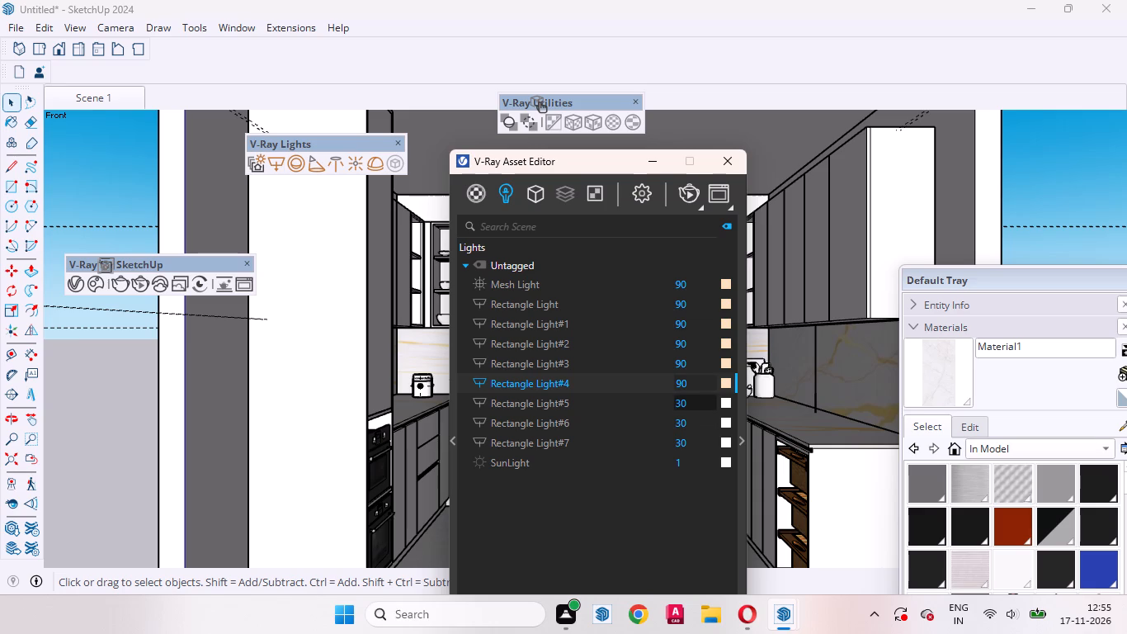
click(680, 401)
key(BackSpace)
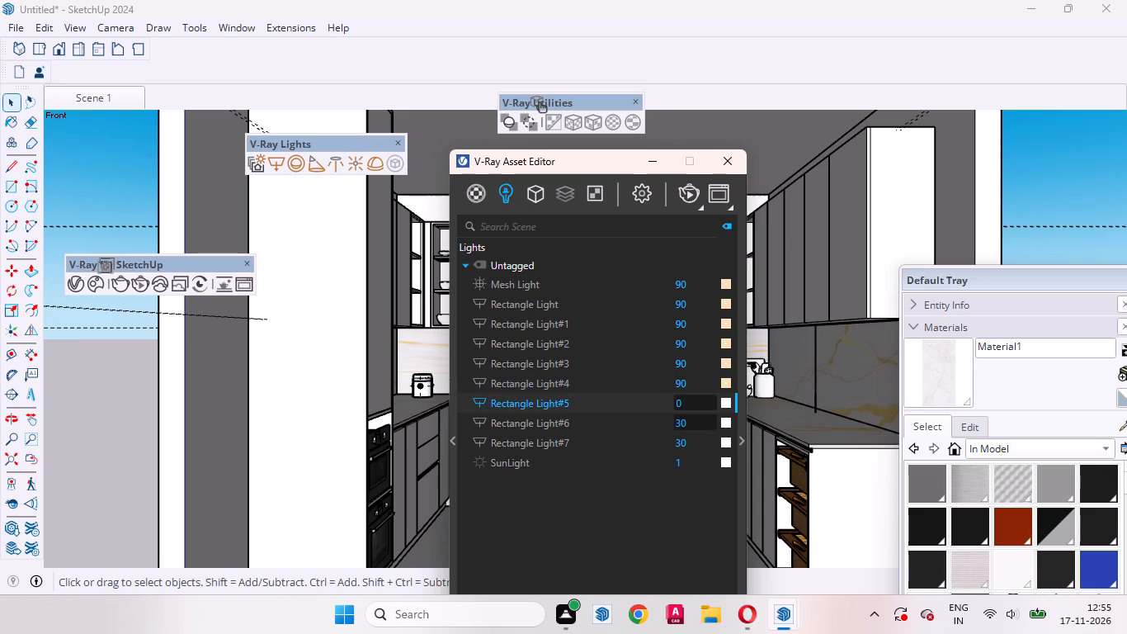
key(9)
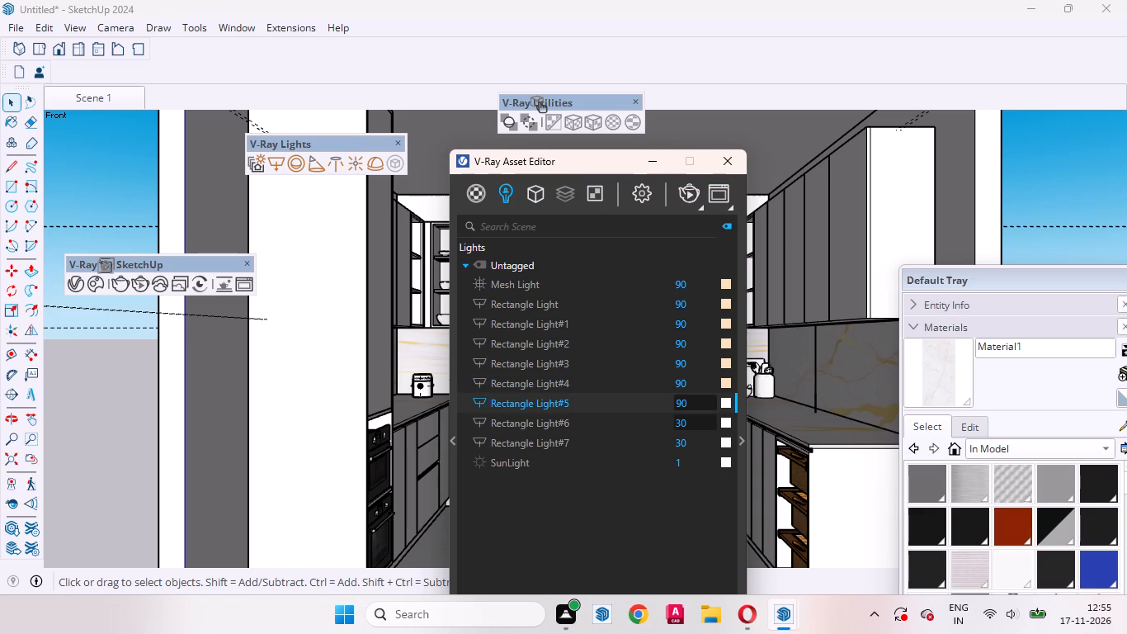
click(681, 424)
key(BackSpace)
key(9)
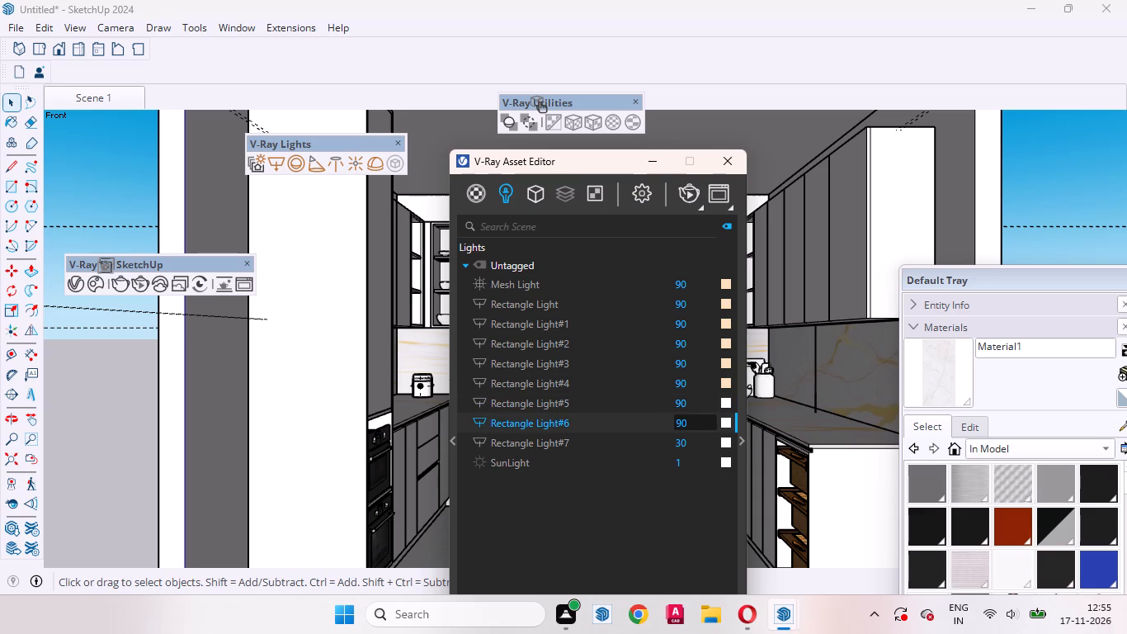
click(681, 443)
key(BackSpace)
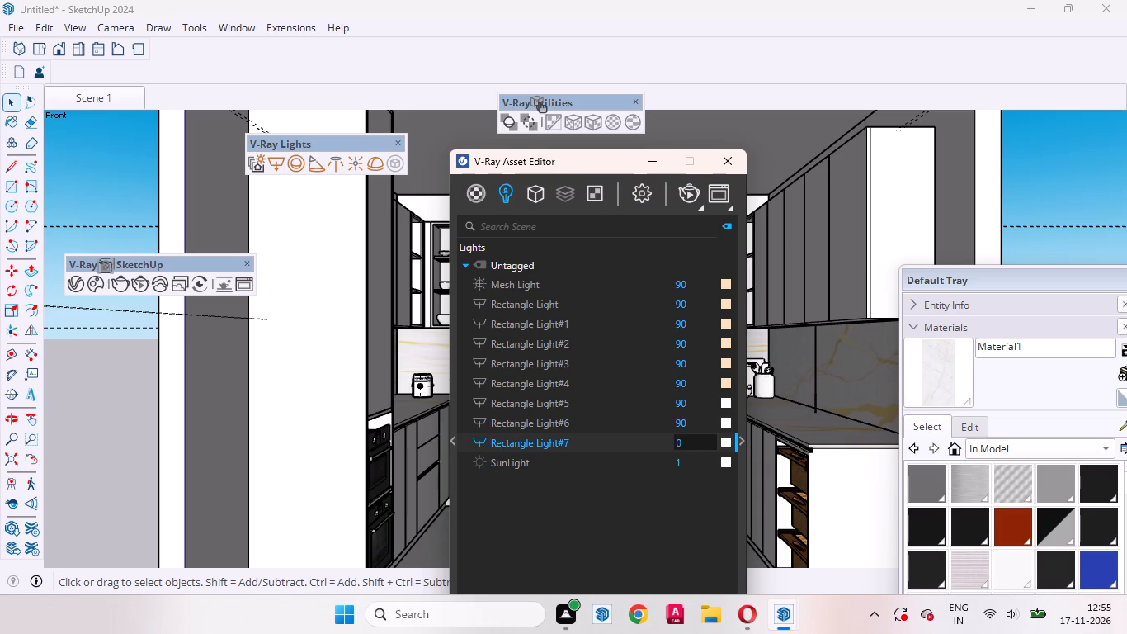
key(9)
Set the colour temperature of Rectangle Light#5 to 4000 K.
click(729, 397)
click(590, 381)
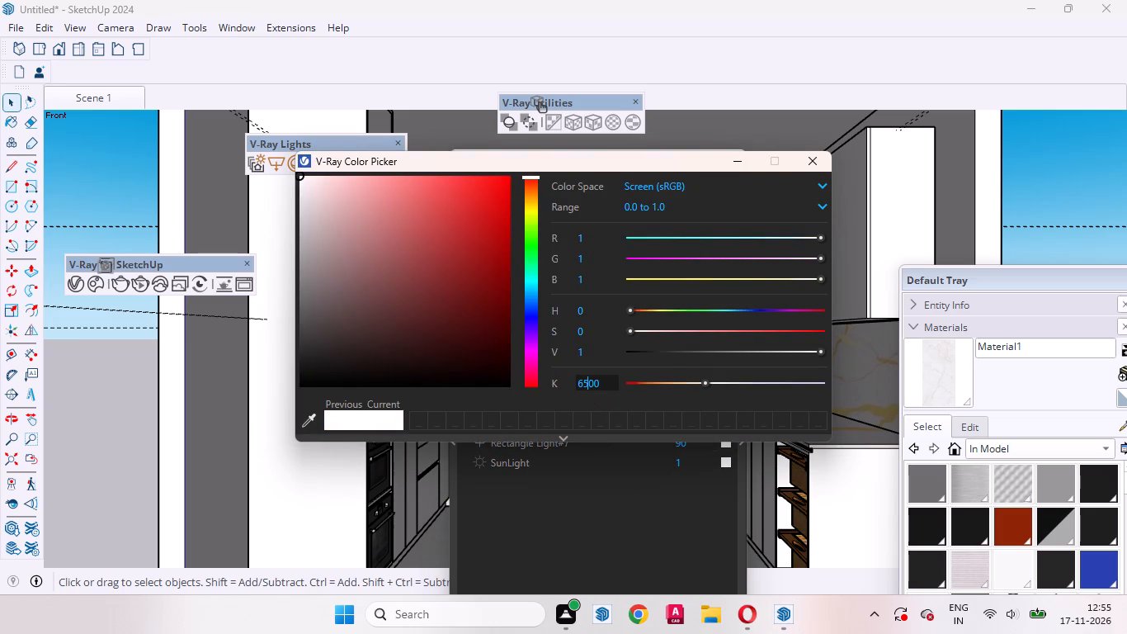
key(BackSpace)
key(BackSpace)
text(40)
key(Return)
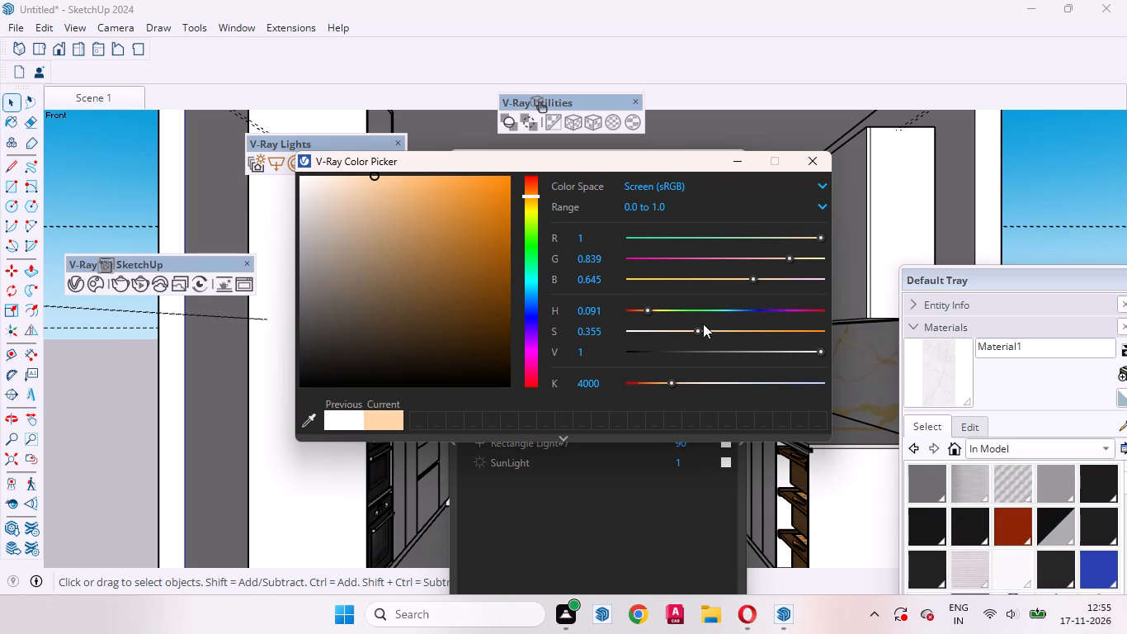
click(813, 156)
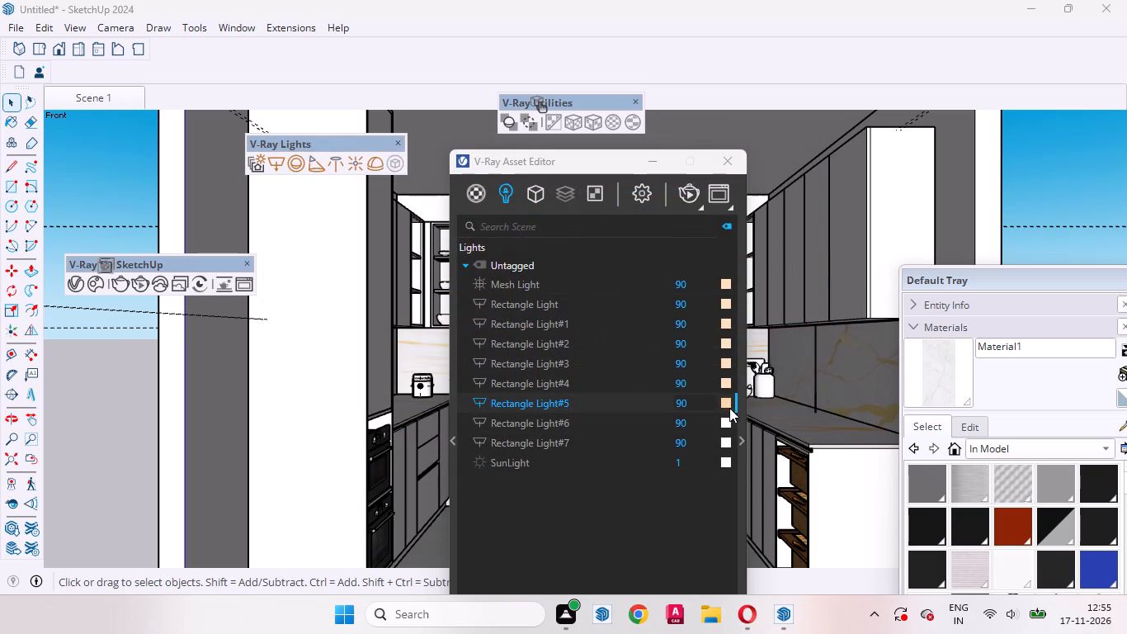
Copy Rectangle Light#5's warm colour to all the other rectangle lights and the Mesh Light, leaving SunLight out.
drag(727, 399, 724, 419)
drag(724, 419, 724, 434)
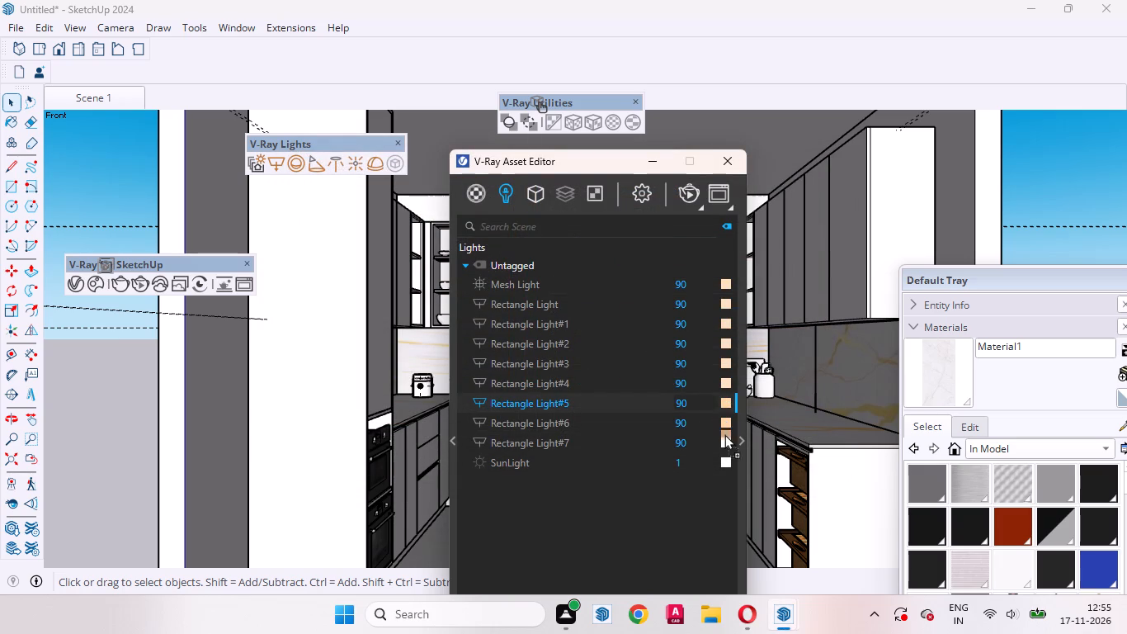
drag(724, 434, 725, 444)
drag(724, 399, 724, 384)
drag(724, 384, 727, 367)
drag(727, 367, 728, 347)
drag(728, 347, 728, 334)
drag(726, 339, 726, 324)
drag(726, 324, 726, 315)
drag(726, 315, 726, 309)
drag(726, 305, 726, 281)
click(116, 411)
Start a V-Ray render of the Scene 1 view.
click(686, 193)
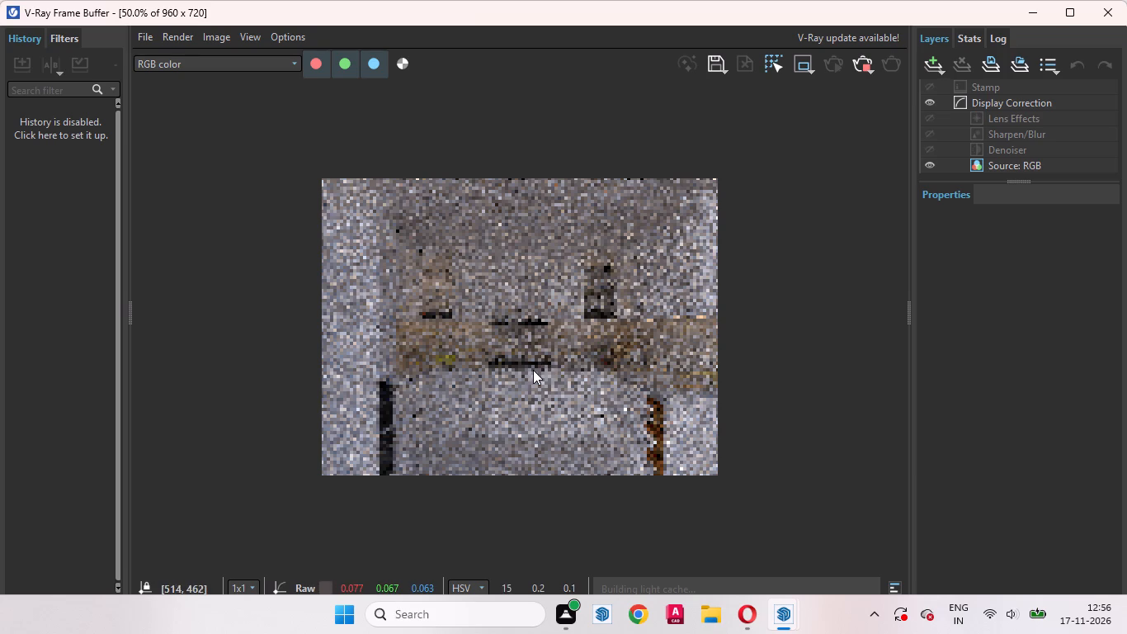
Examine the in-progress render at different magnifications, checking the under-cabinet strip along the backsplash and the overall kitchen lighting.
scroll(563, 379, up, 1)
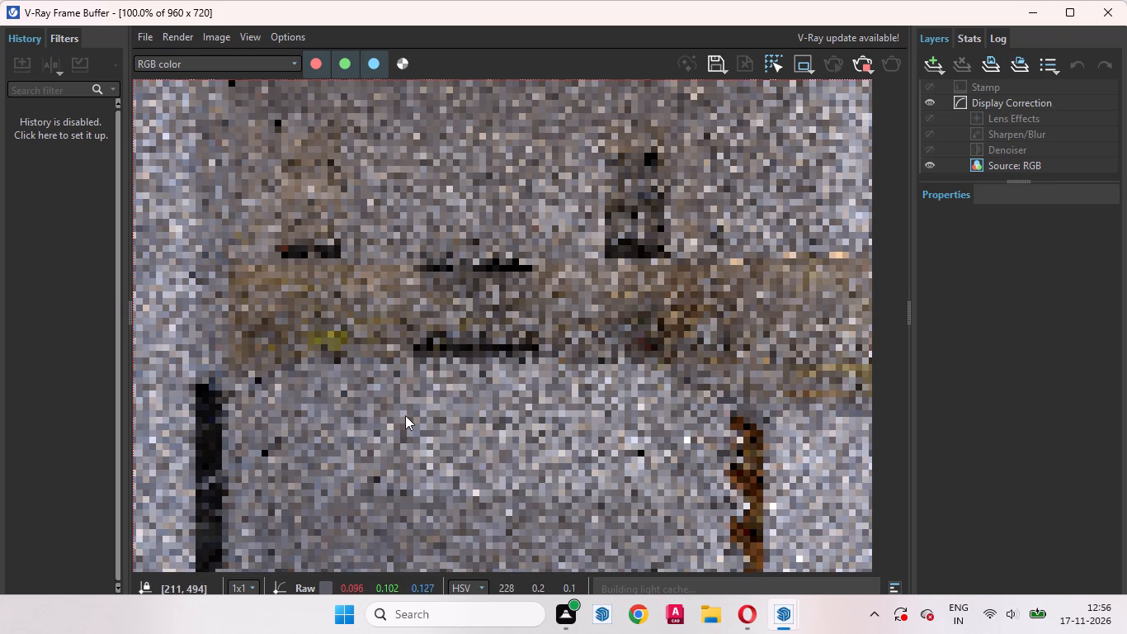
scroll(480, 420, down, 2)
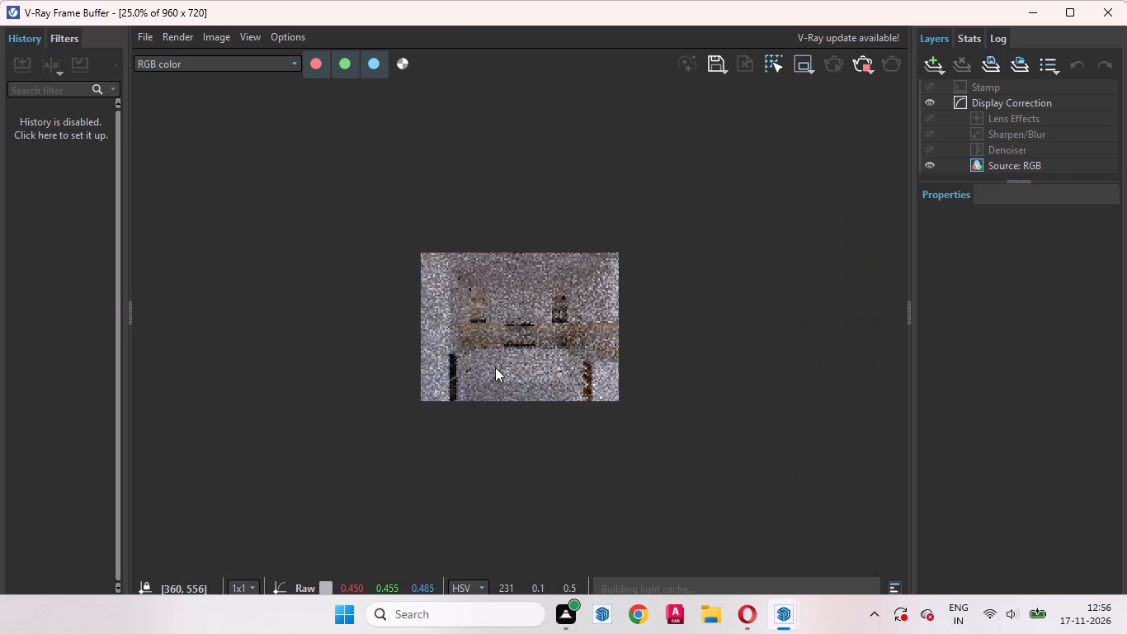
scroll(495, 367, up, 1)
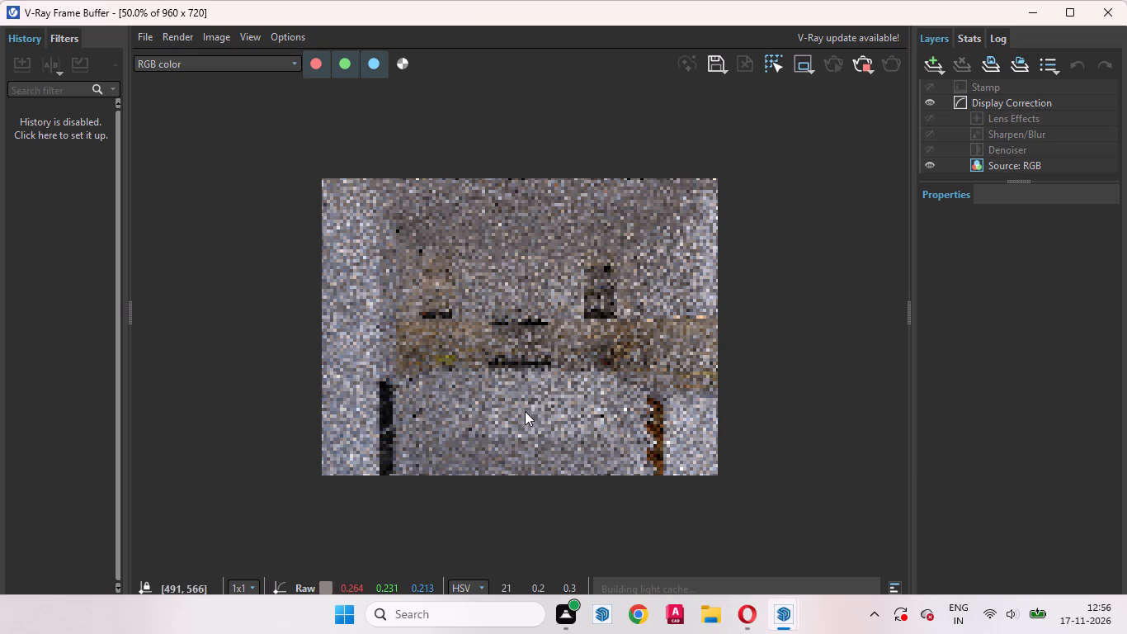
scroll(496, 368, up, 1)
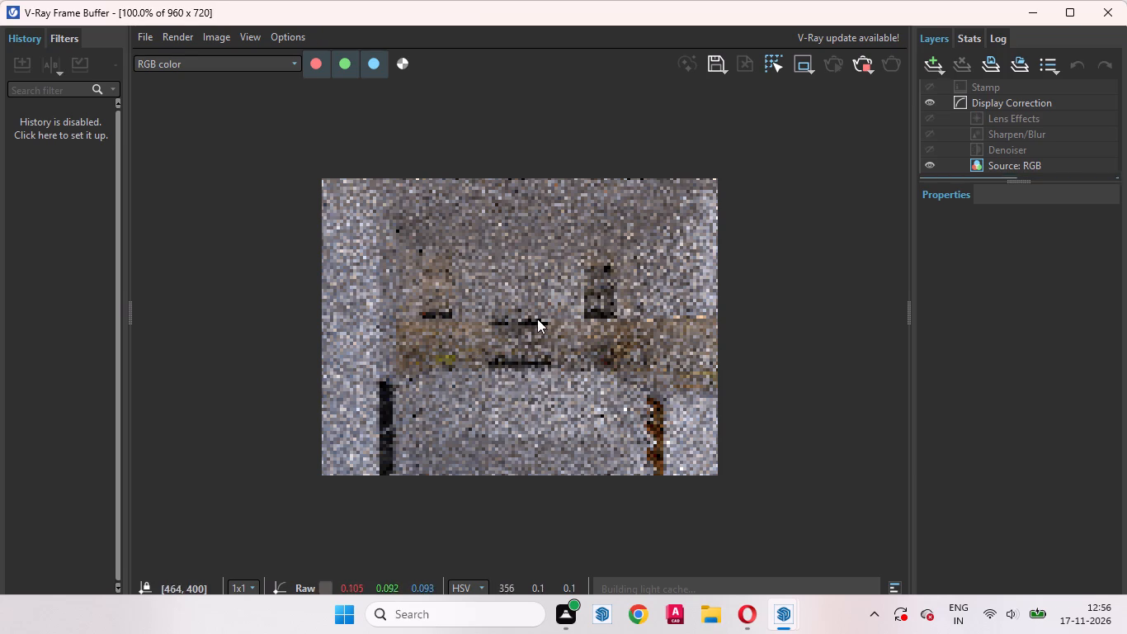
scroll(462, 383, down, 1)
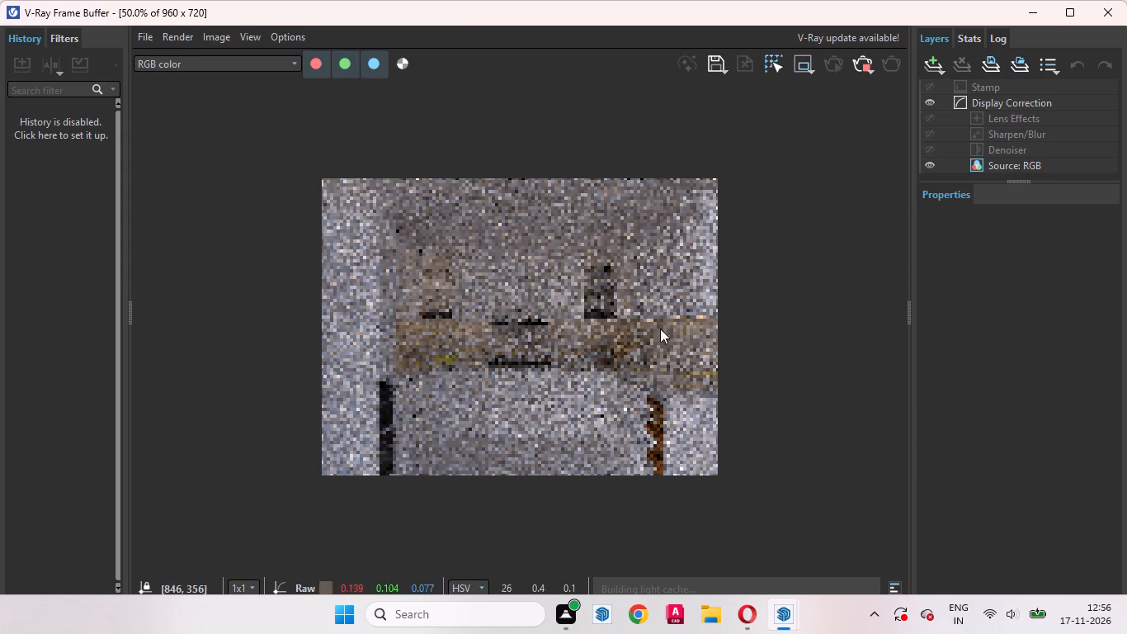
scroll(660, 309, up, 1)
scroll(594, 329, down, 1)
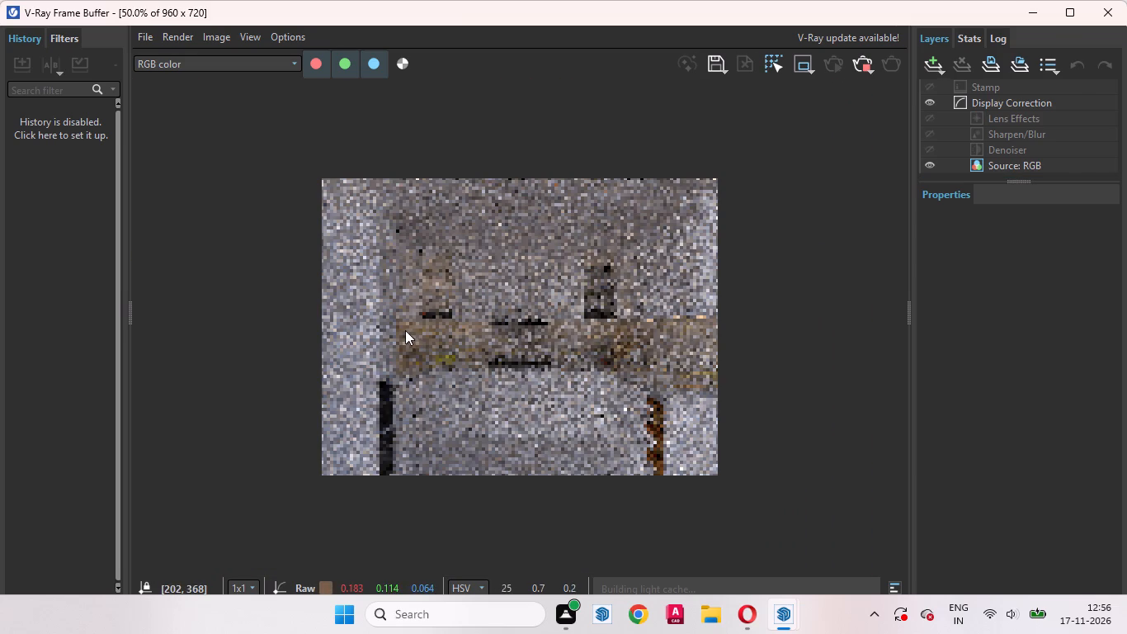
drag(402, 327, 656, 337)
drag(647, 329, 721, 321)
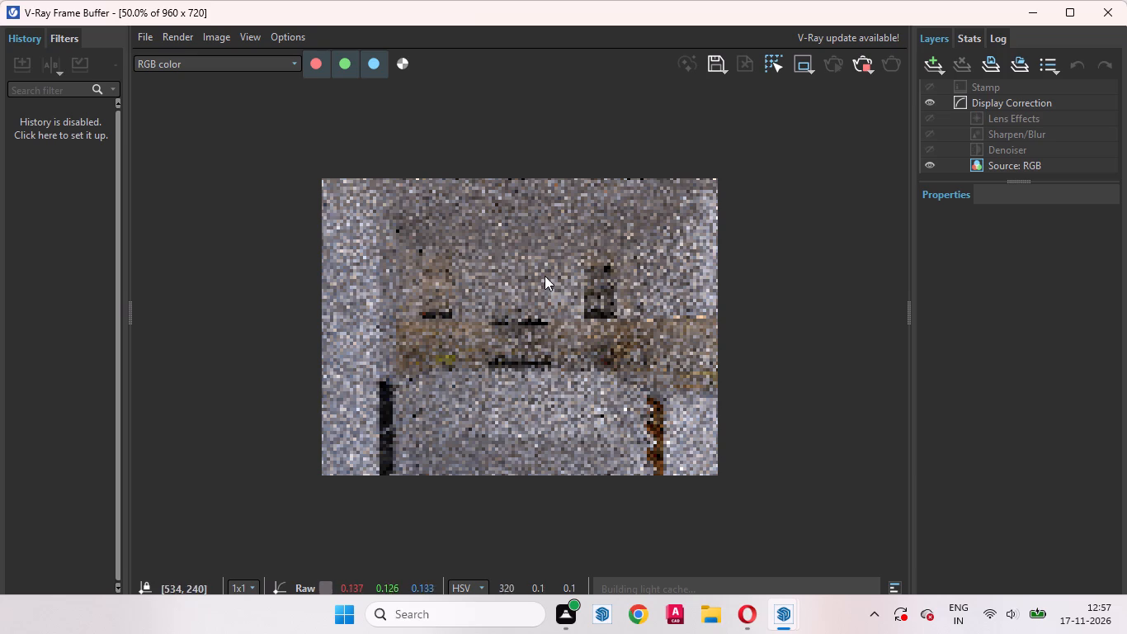
scroll(475, 225, up, 1)
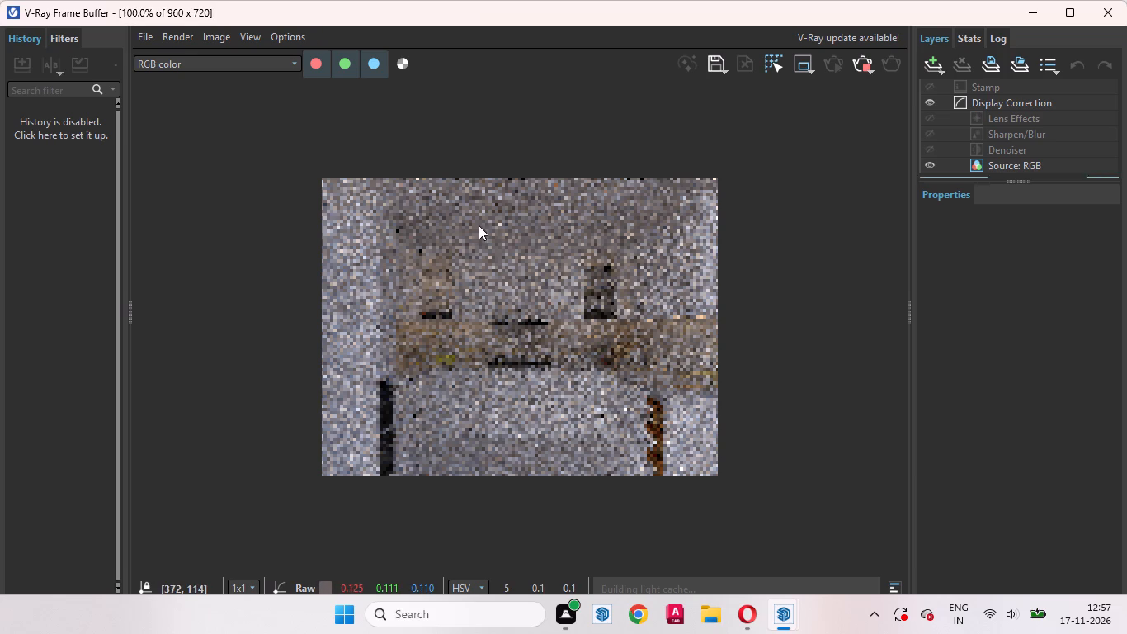
scroll(489, 282, down, 1)
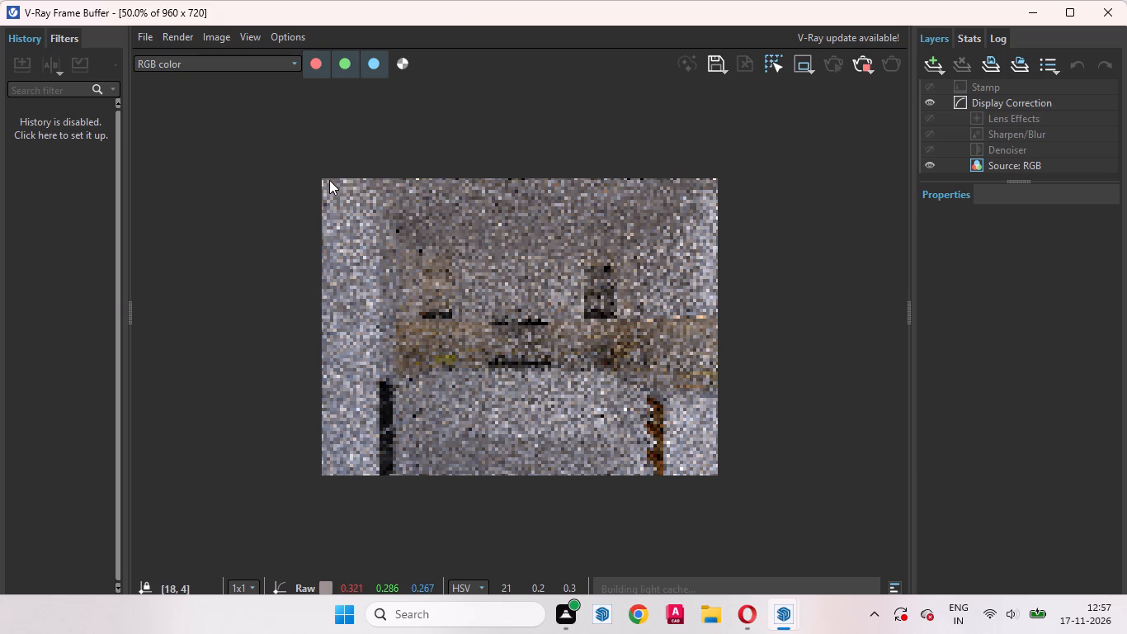
drag(324, 179, 719, 461)
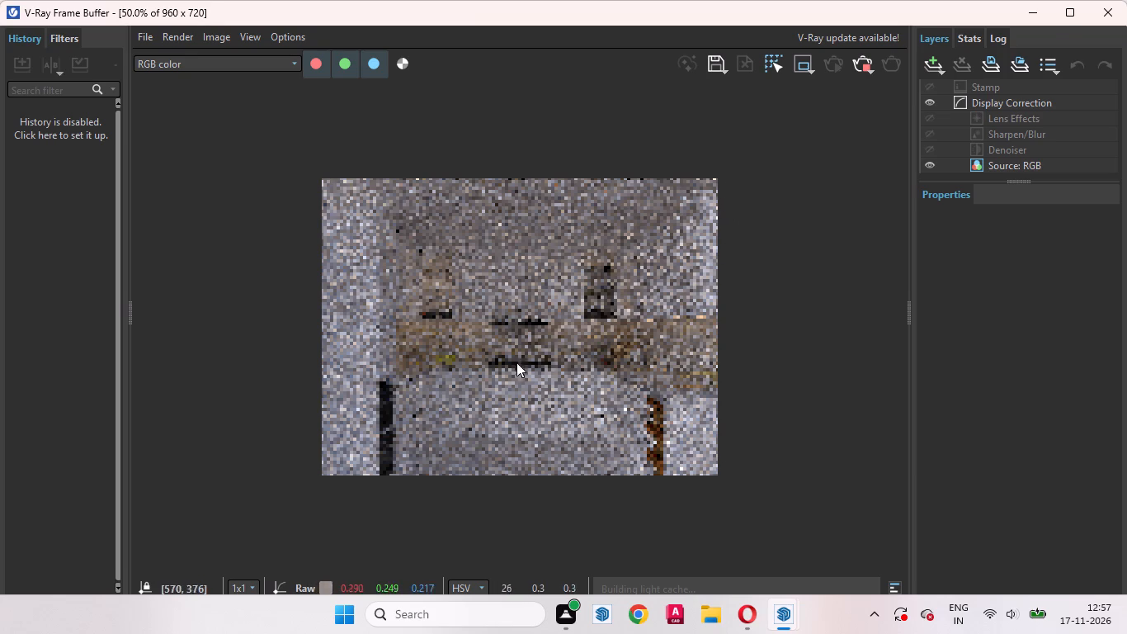
scroll(450, 367, up, 1)
scroll(495, 367, down, 1)
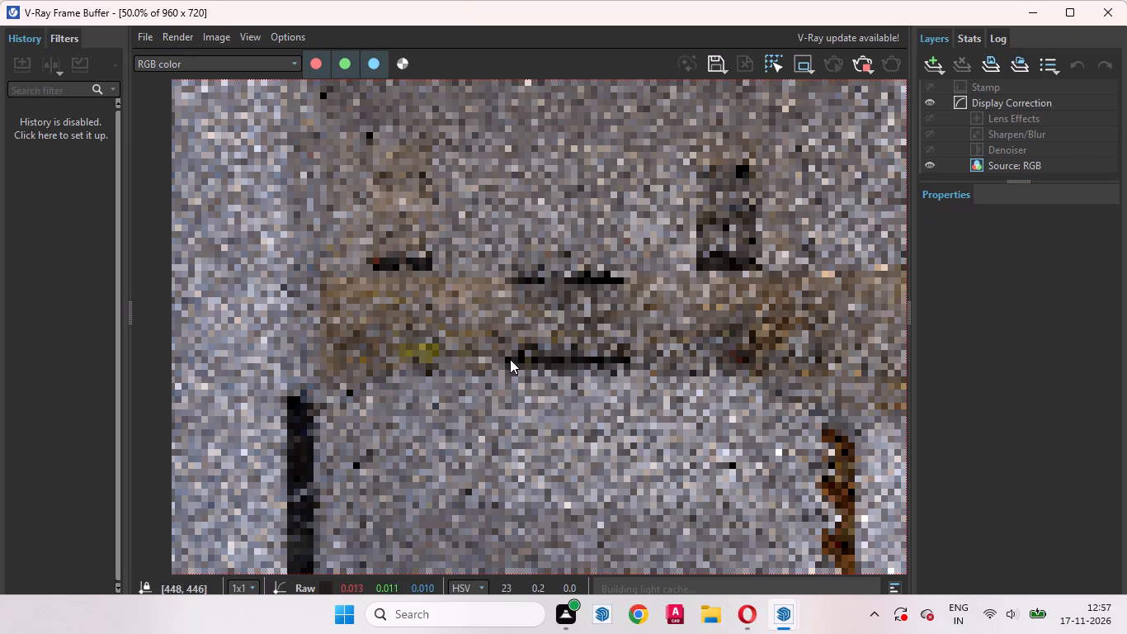
scroll(535, 342, down, 1)
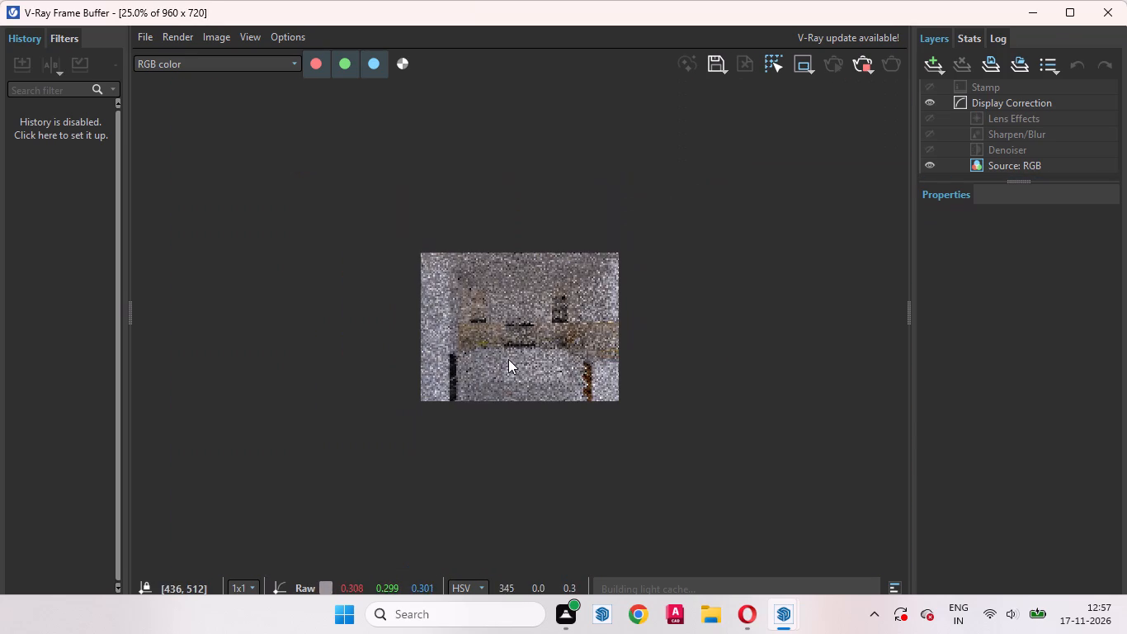
scroll(504, 360, up, 1)
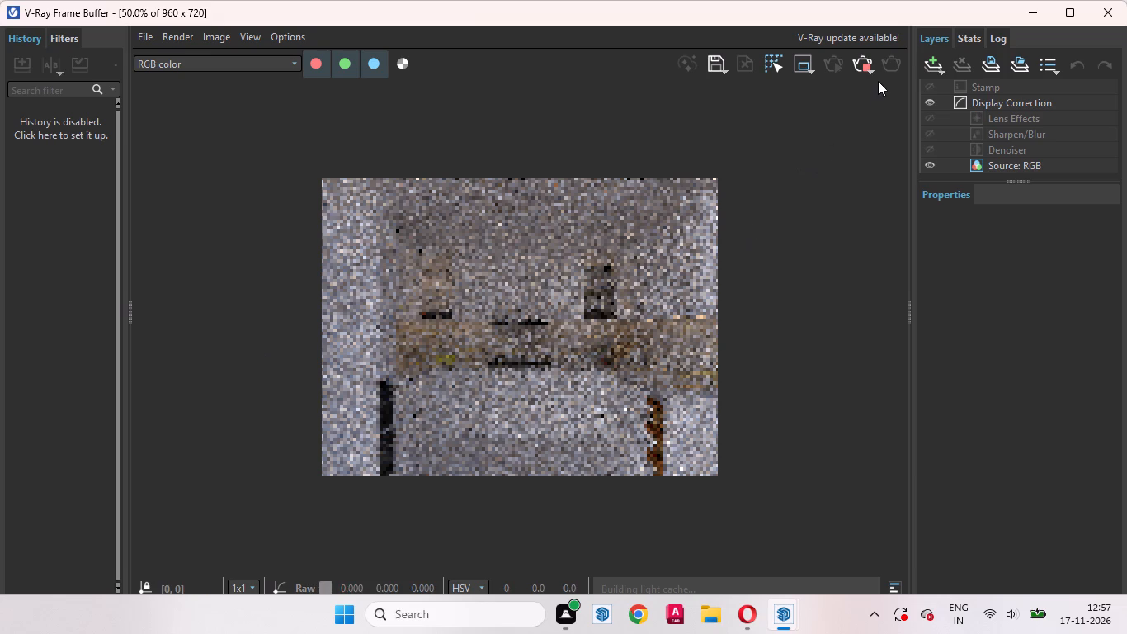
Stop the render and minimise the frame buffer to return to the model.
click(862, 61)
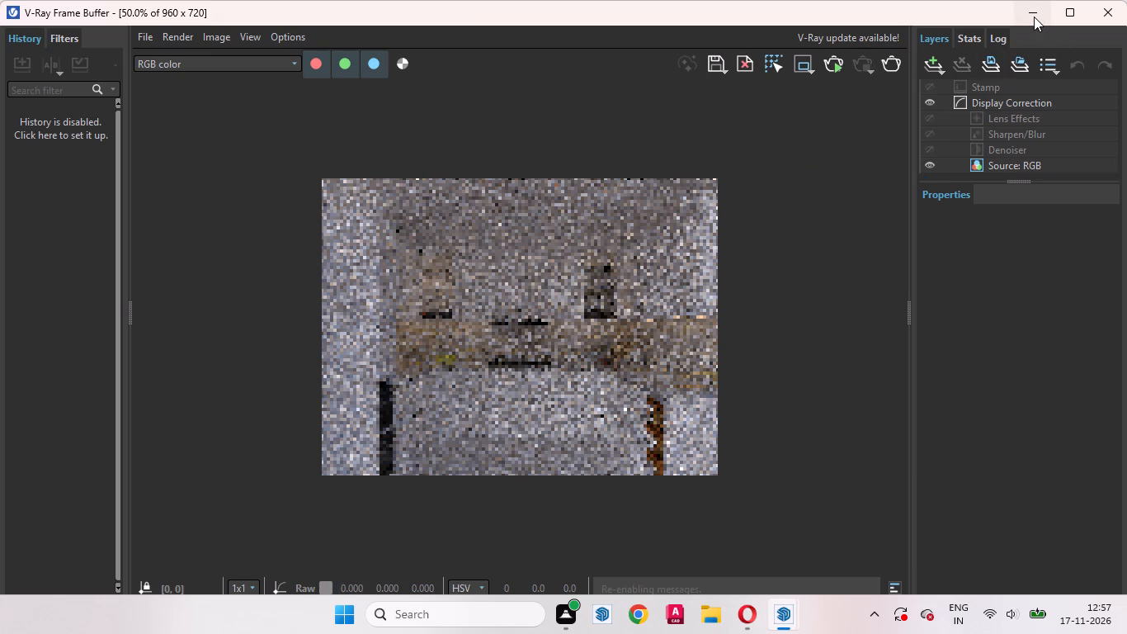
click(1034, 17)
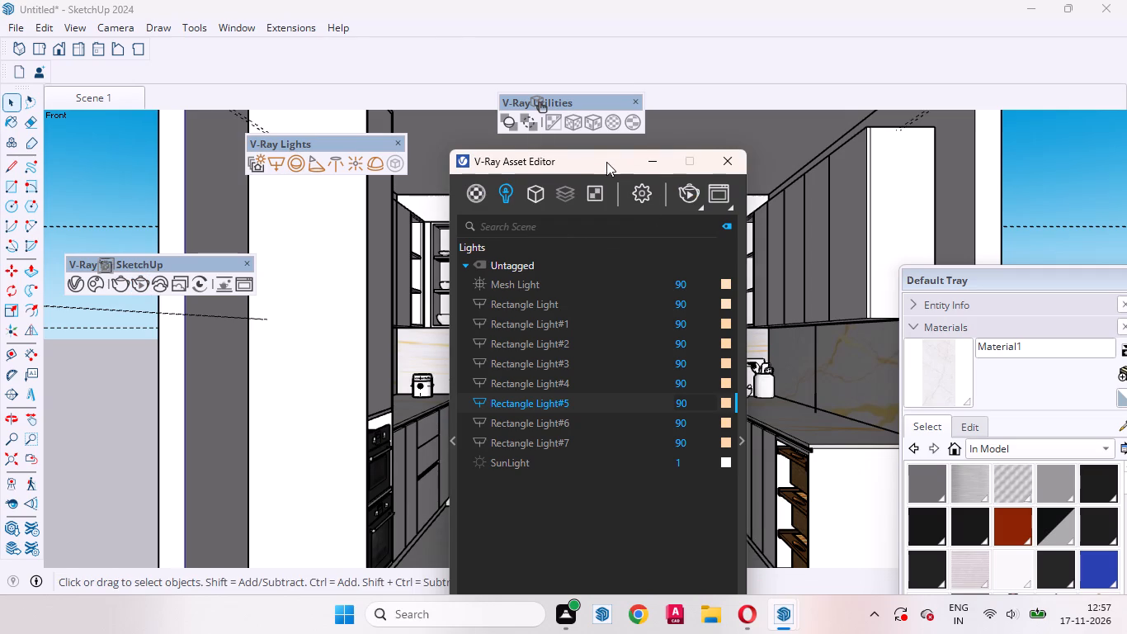
Place a guide on the ceiling parallel to its back edge above the hob-side cabinets, offset 28 inches.
drag(598, 163, 988, 178)
scroll(430, 329, up, 4)
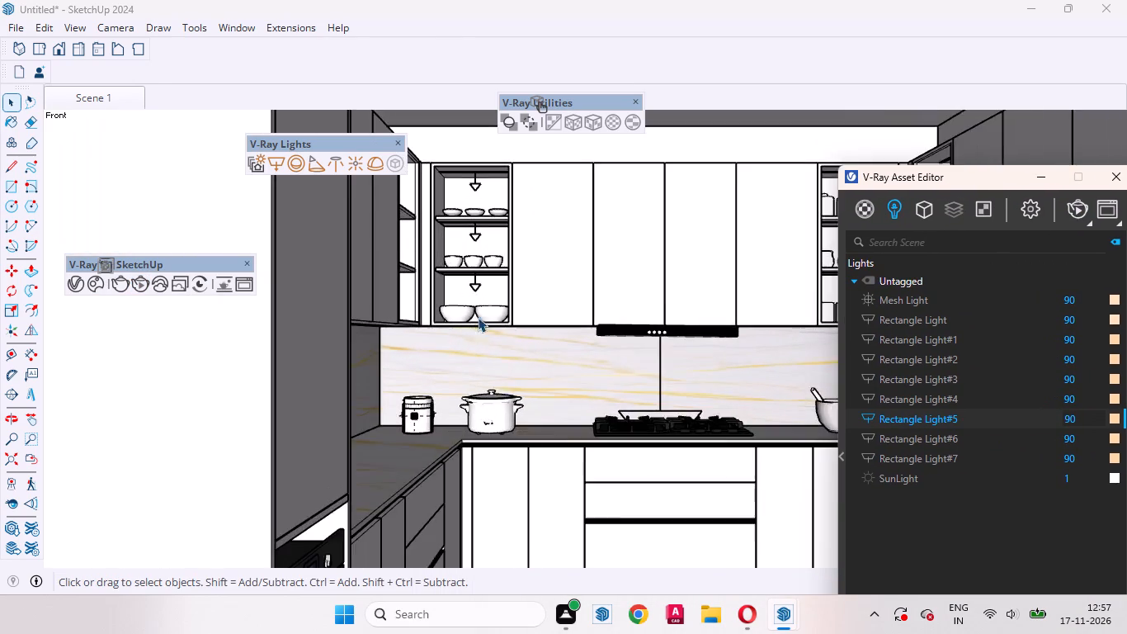
scroll(513, 315, up, 3)
scroll(427, 322, down, 7)
middle_drag(417, 230, 318, 304)
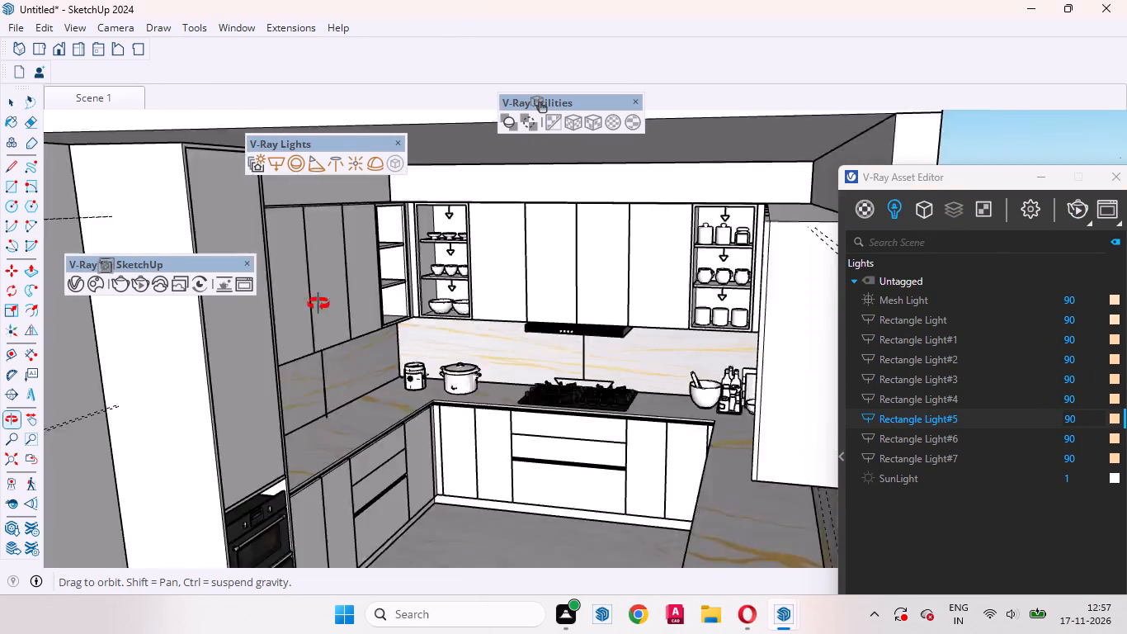
middle_drag(318, 304, 427, 211)
scroll(440, 291, down, 9)
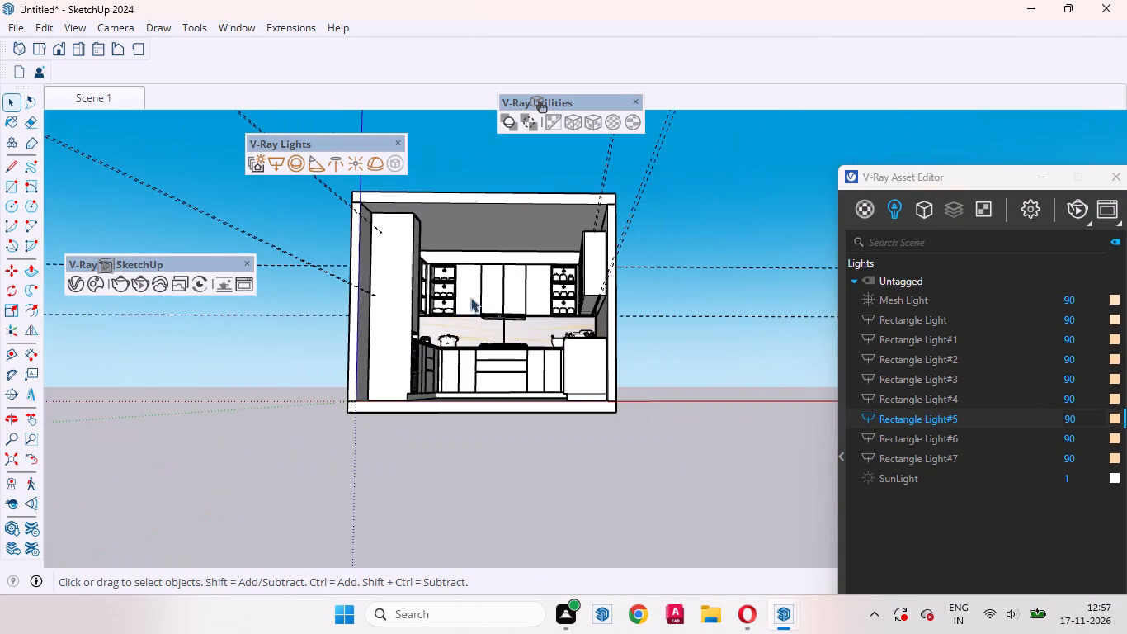
scroll(507, 238, up, 4)
middle_drag(489, 242, 486, 216)
scroll(483, 244, up, 5)
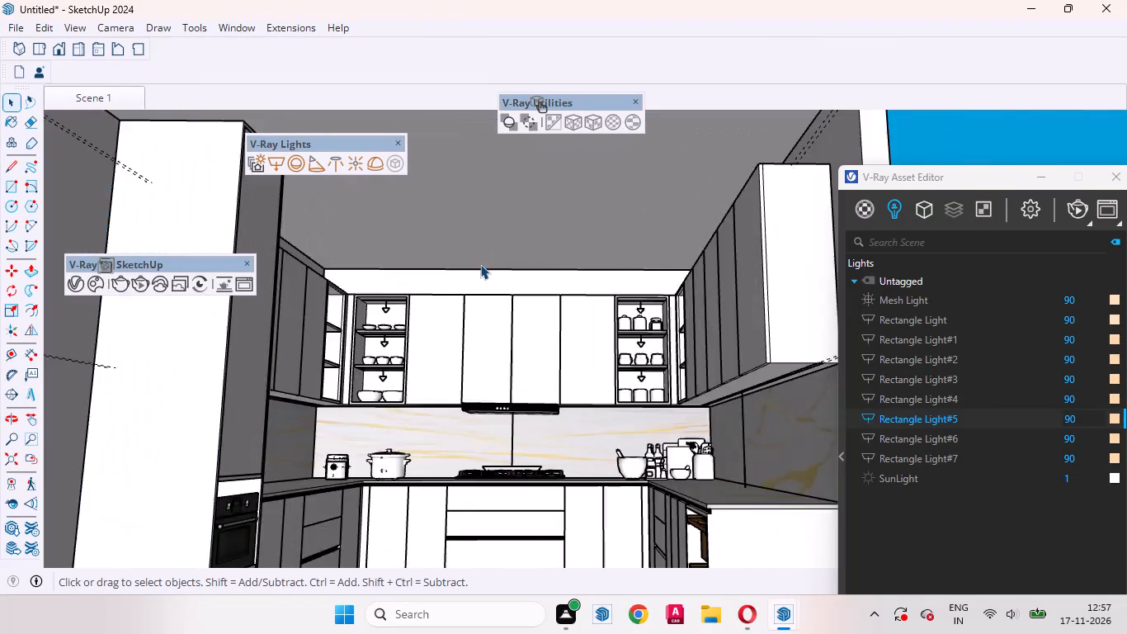
scroll(480, 264, up, 2)
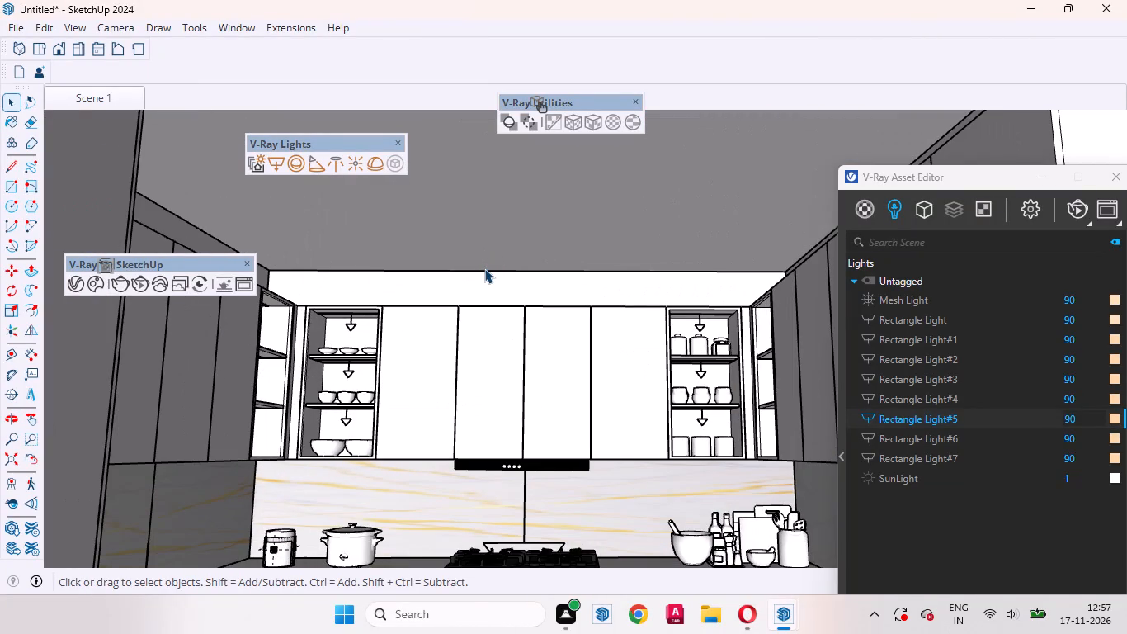
key(t)
click(497, 267)
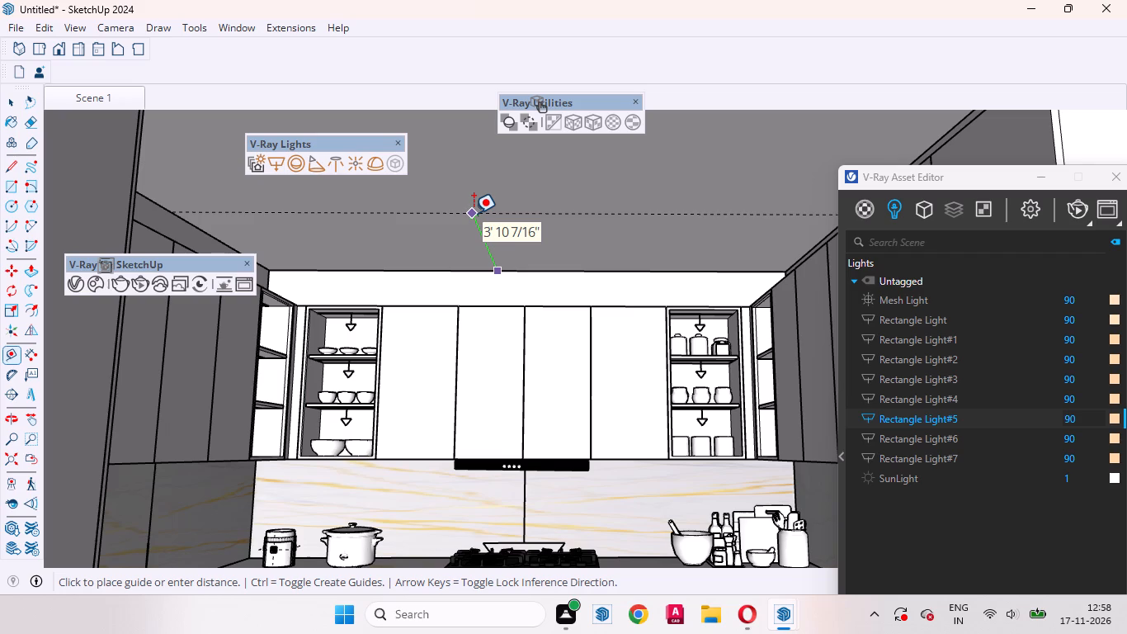
text(28)
key(Return)
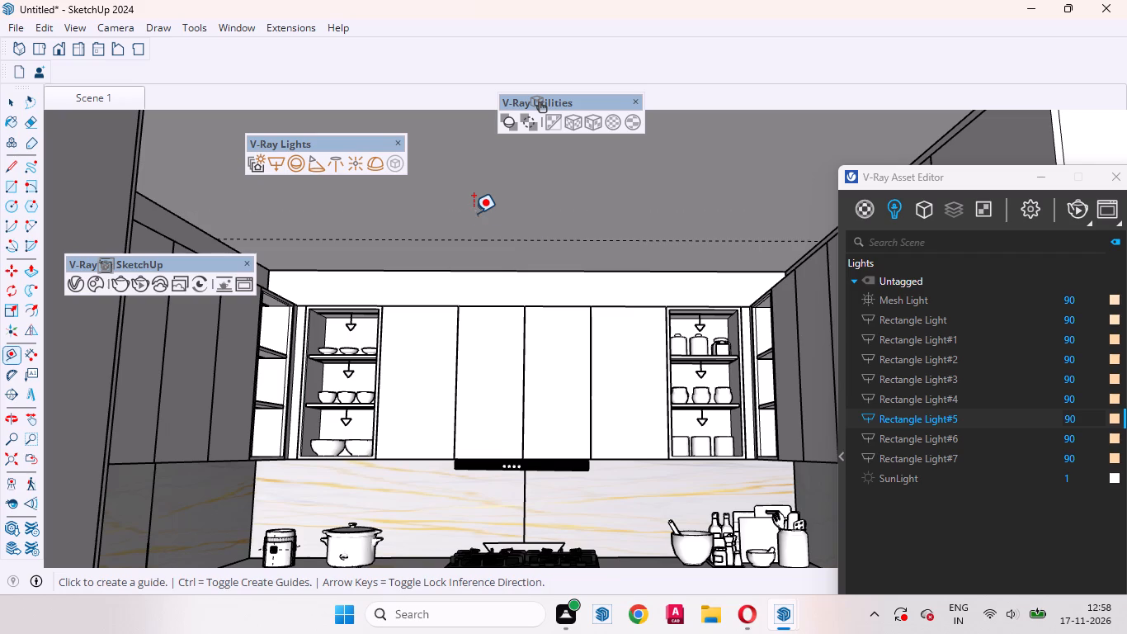
Place a second ceiling guide offset 28 inches from the ceiling edge along the kitchen's right-hand wall.
middle_drag(469, 252, 555, 267)
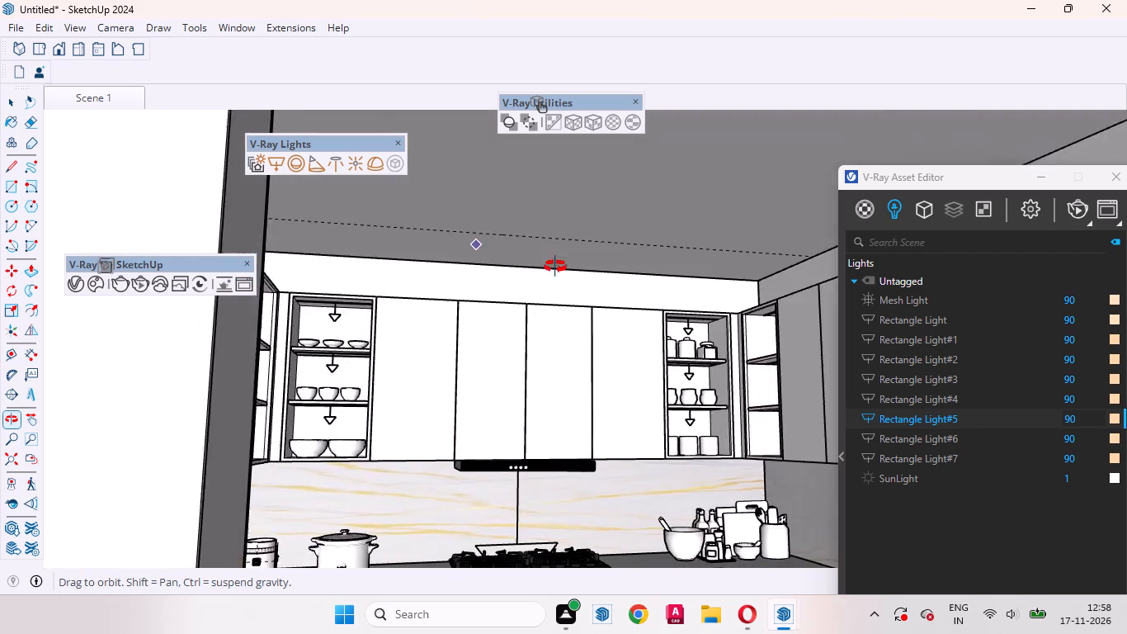
middle_drag(555, 267, 573, 277)
scroll(436, 309, down, 10)
middle_drag(523, 394, 523, 316)
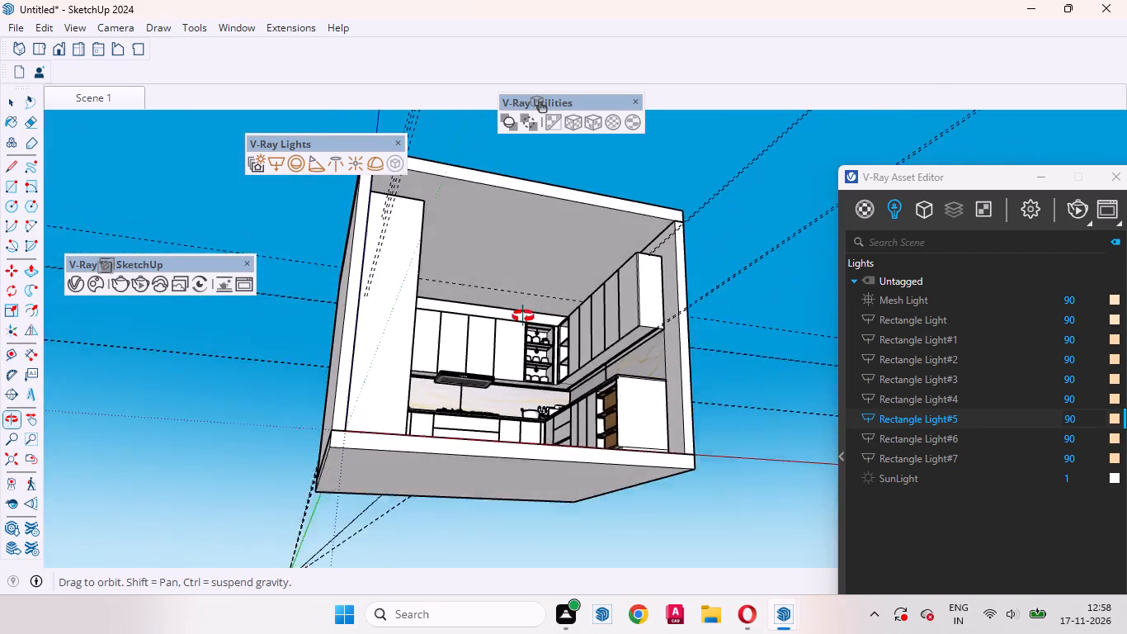
middle_drag(523, 316, 628, 398)
scroll(630, 267, up, 8)
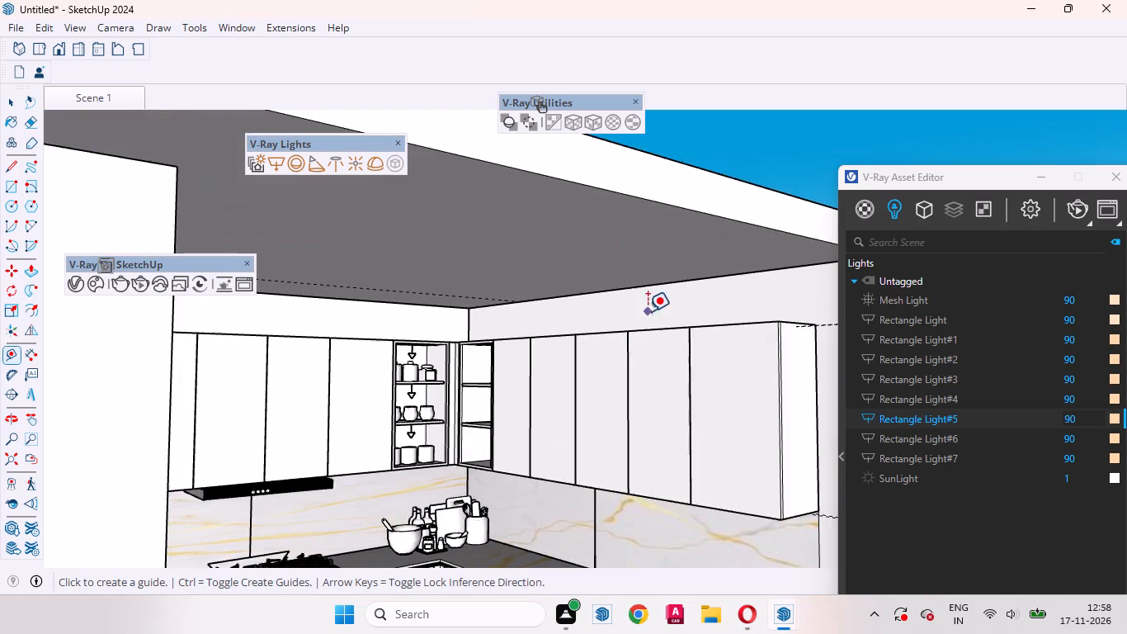
middle_drag(645, 311, 544, 293)
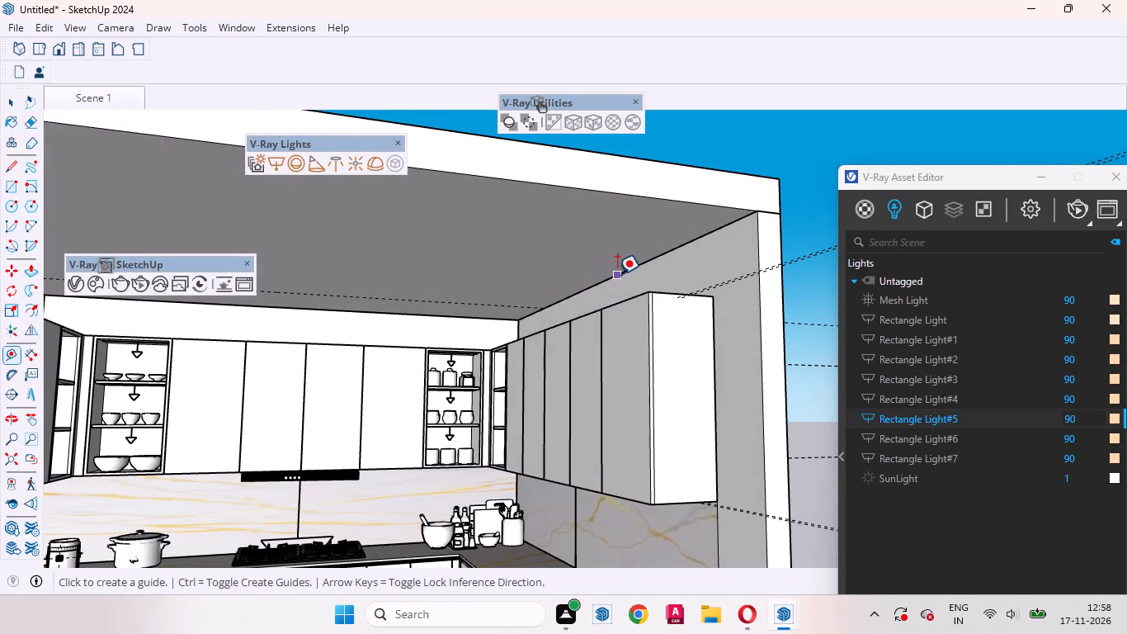
click(617, 273)
text(28)
key(Return)
Place a third ceiling guide offset 28 inches from the ceiling edge above the left-hand wall cabinets.
middle_drag(479, 323, 472, 234)
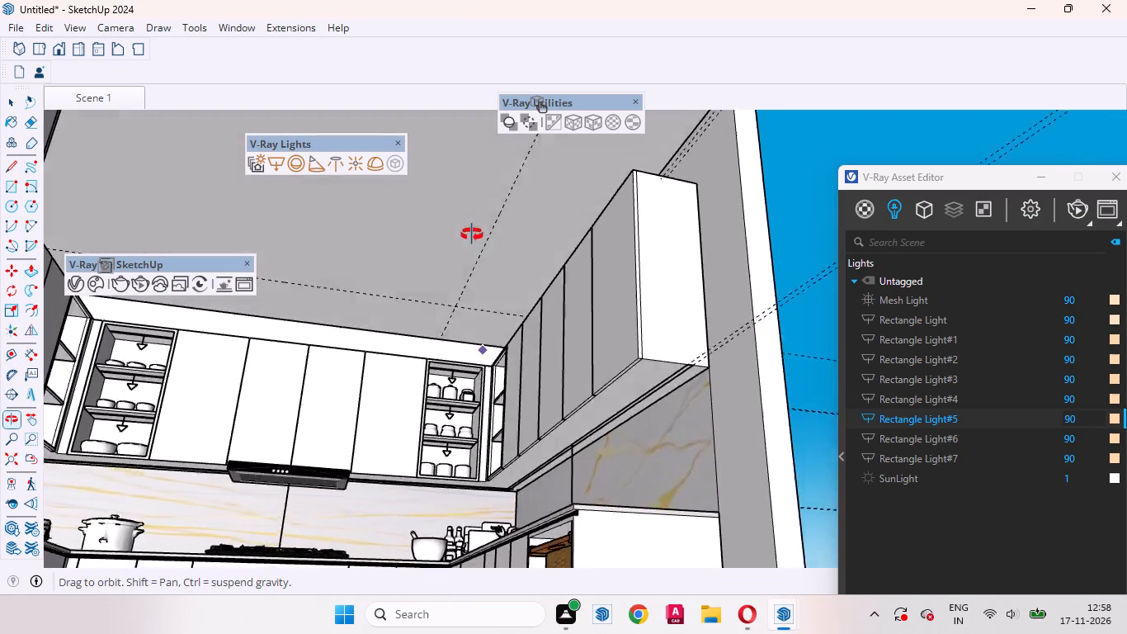
middle_drag(472, 234, 428, 301)
scroll(646, 285, down, 10)
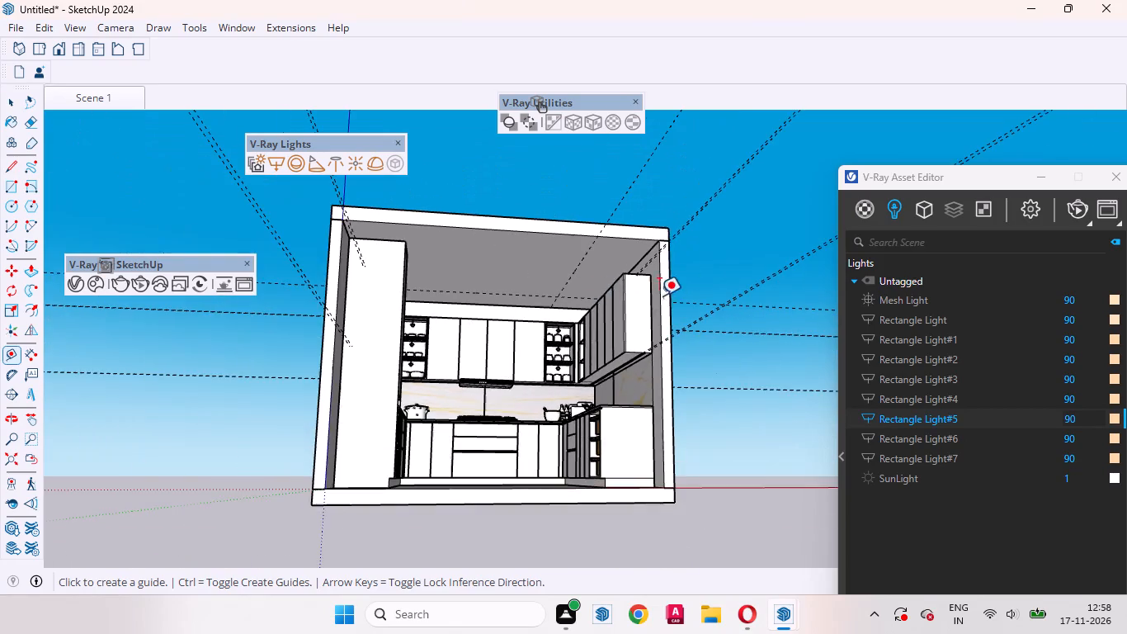
middle_drag(413, 315, 216, 335)
scroll(357, 306, up, 12)
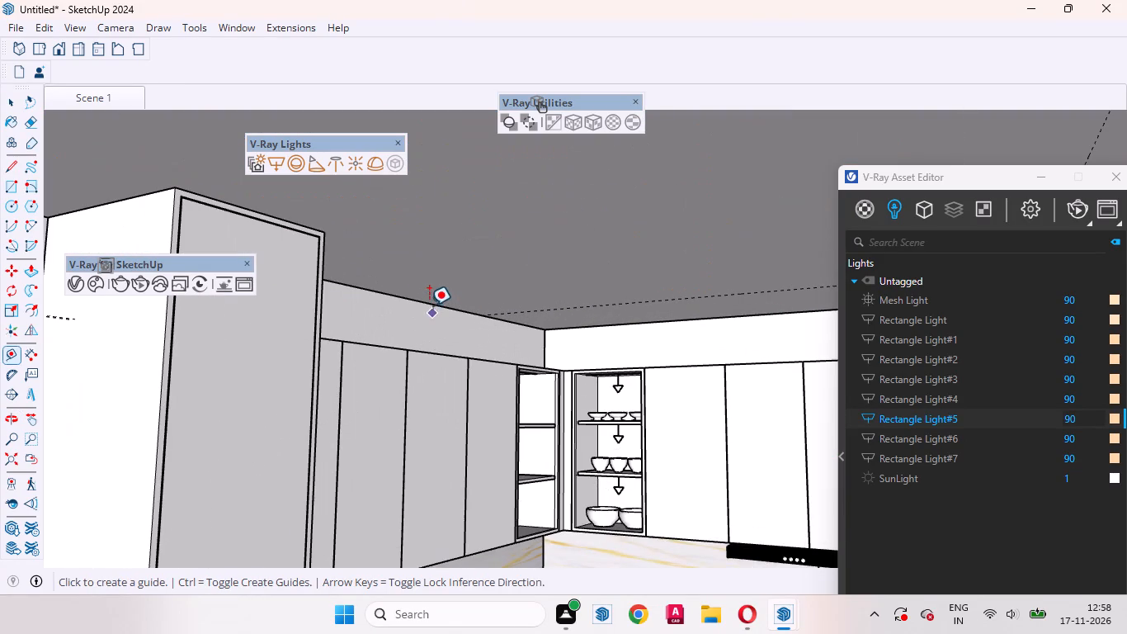
click(418, 300)
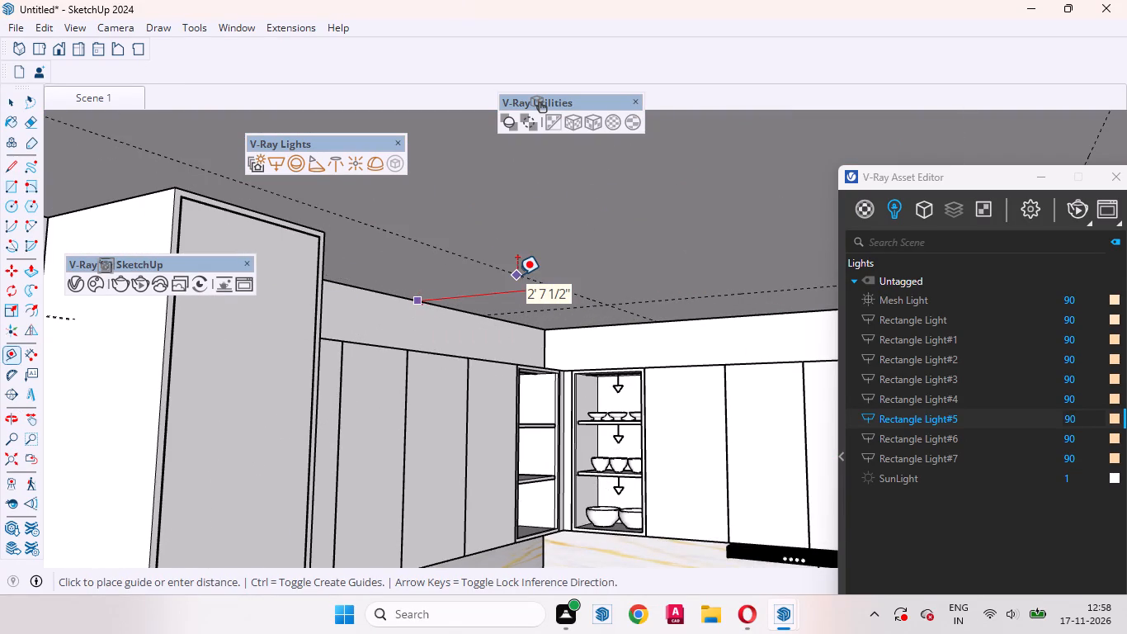
text(28)
key(Return)
key(space)
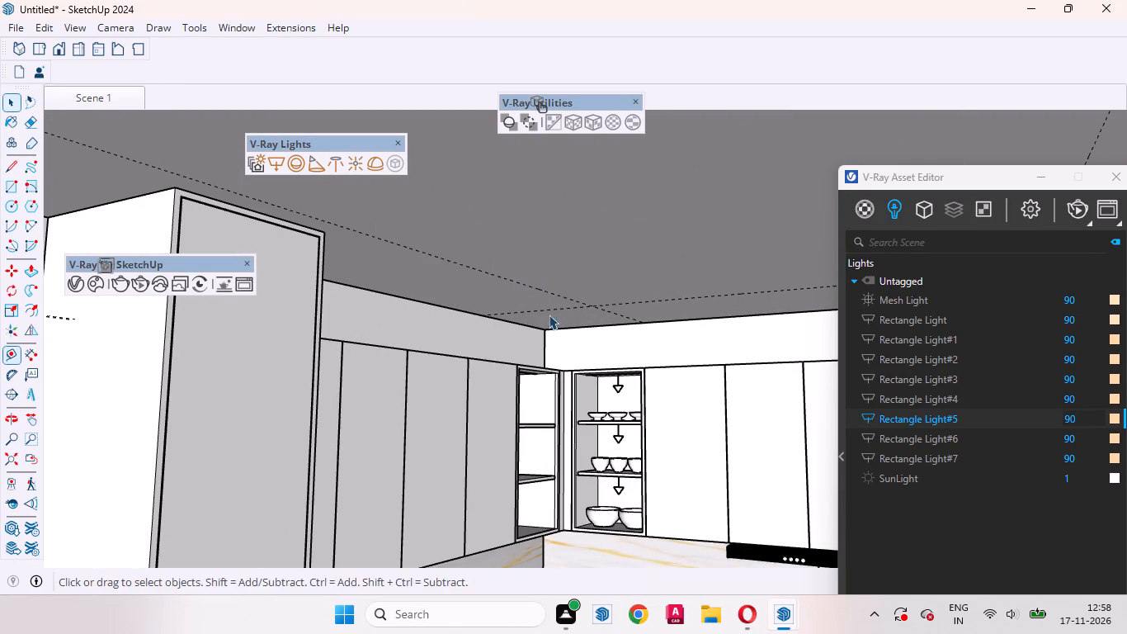
Examine the three ceiling guides and their crossing points near the back corners from inside and outside the kitchen.
middle_drag(549, 346, 665, 236)
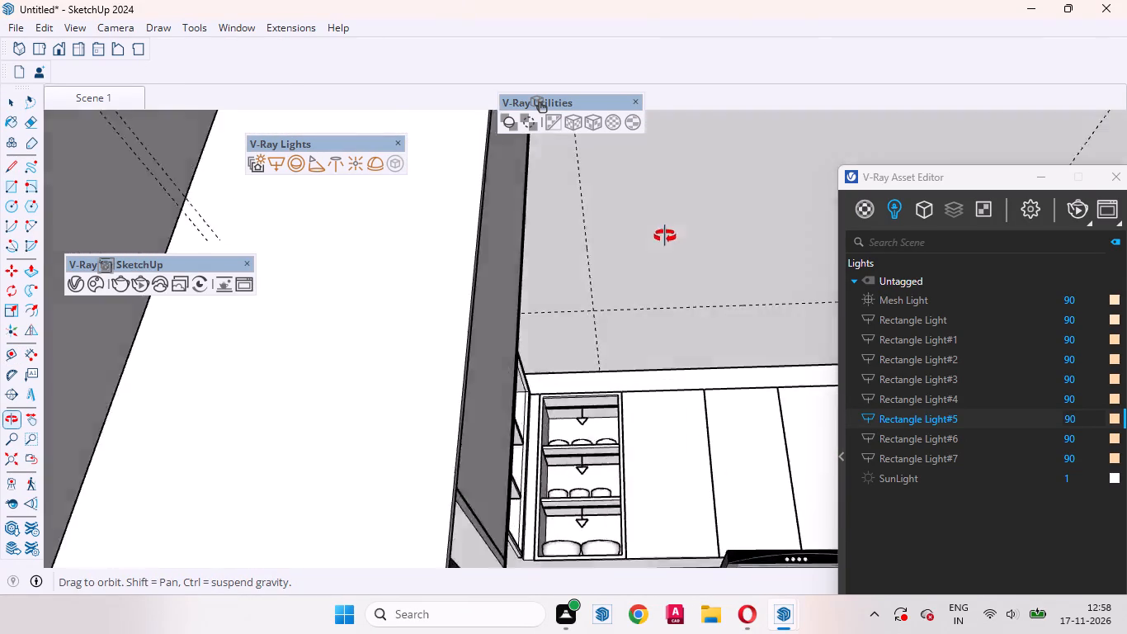
middle_drag(665, 236, 620, 284)
scroll(499, 348, down, 13)
middle_drag(543, 334, 633, 315)
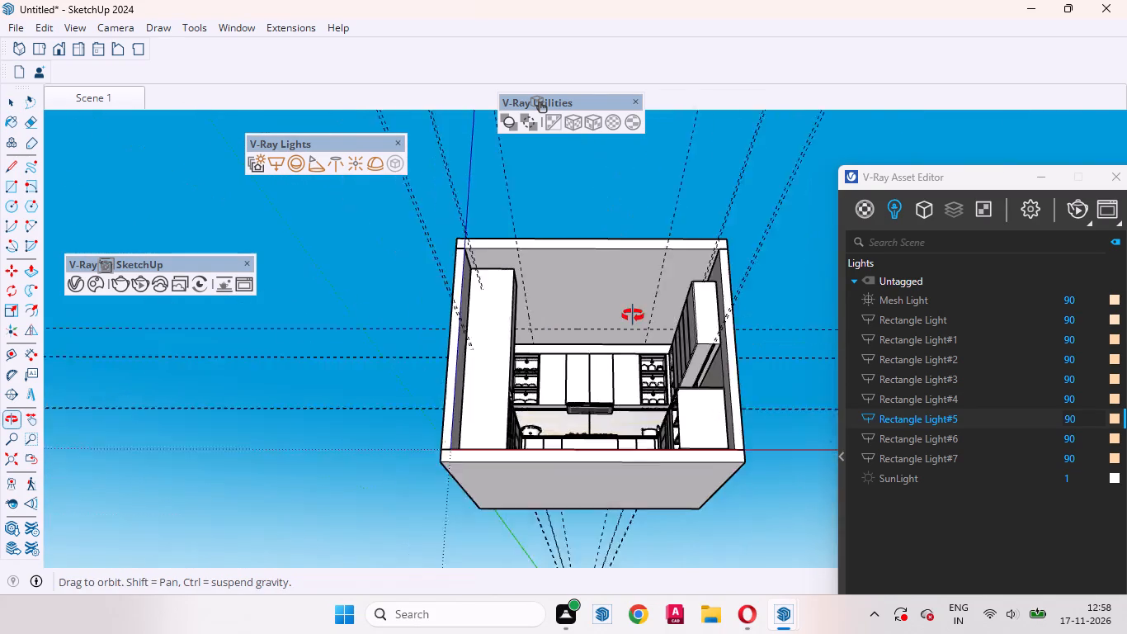
middle_drag(633, 315, 625, 362)
scroll(649, 329, up, 7)
scroll(512, 344, down, 5)
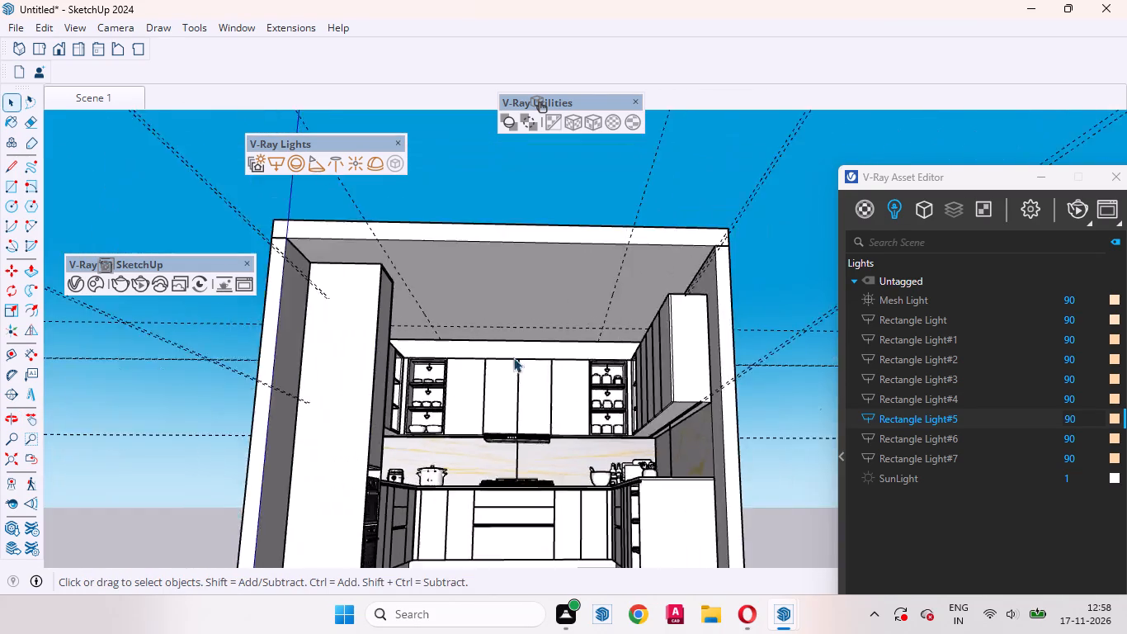
scroll(513, 357, down, 3)
middle_drag(503, 370, 523, 263)
scroll(540, 347, up, 8)
middle_drag(534, 381, 552, 330)
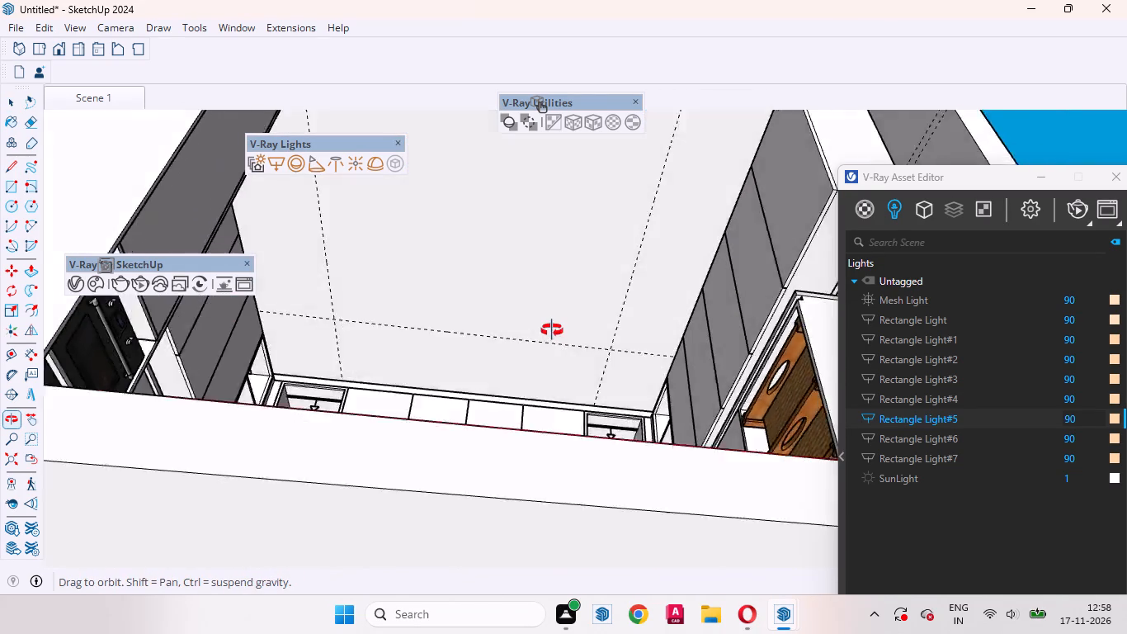
middle_drag(552, 330, 414, 487)
scroll(431, 351, up, 3)
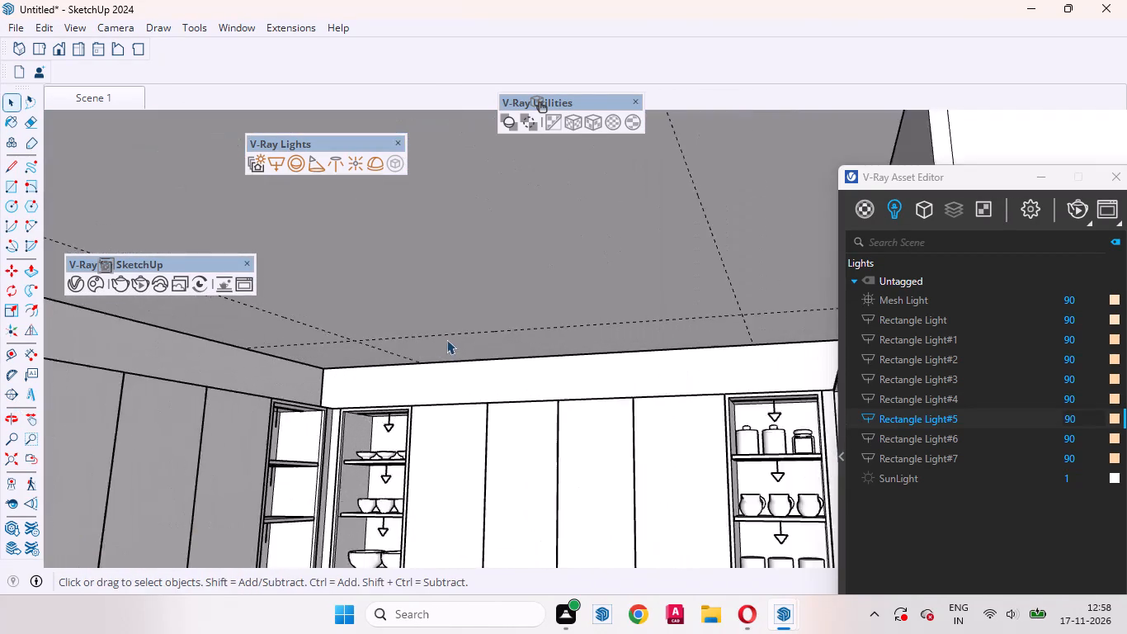
scroll(446, 339, up, 7)
middle_drag(526, 375, 397, 375)
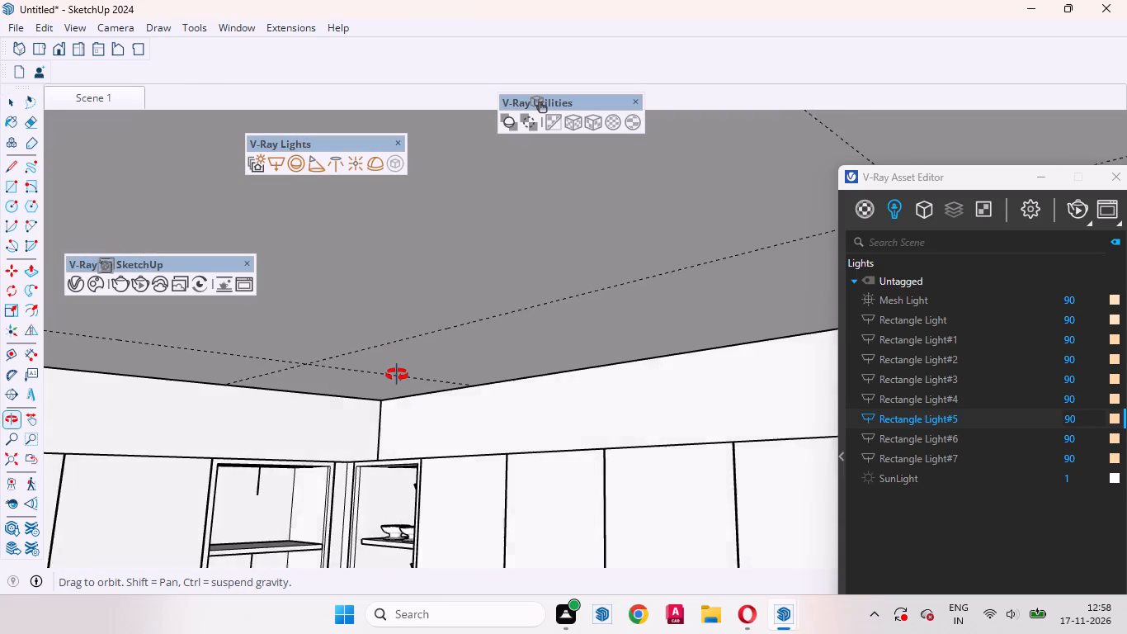
middle_drag(397, 375, 418, 376)
scroll(443, 362, up, 9)
middle_drag(463, 374, 376, 375)
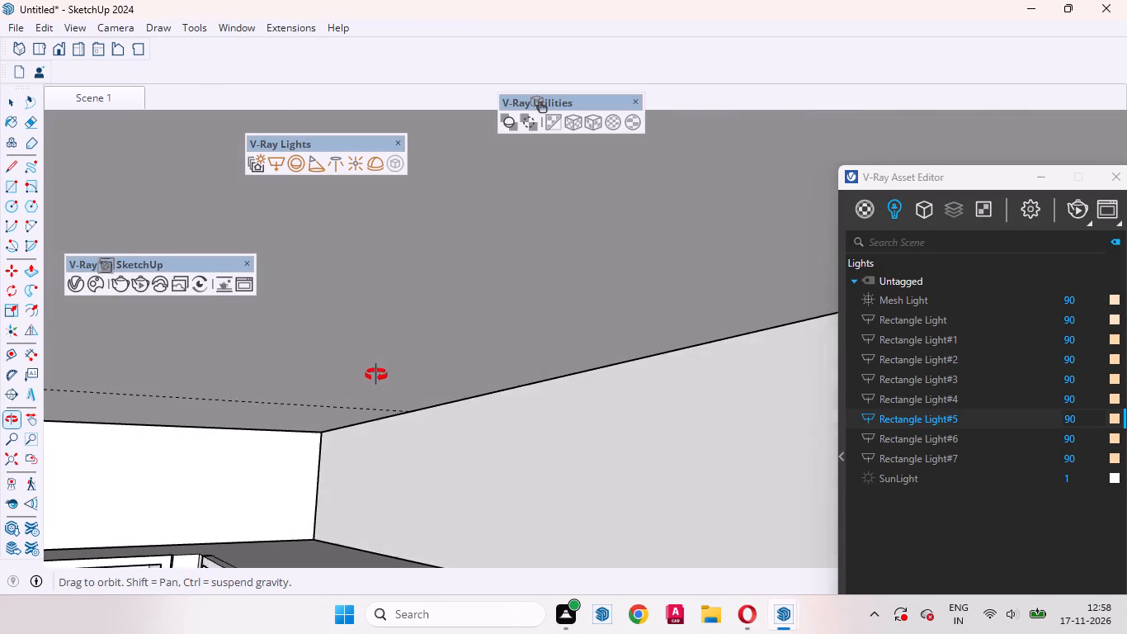
middle_drag(376, 375, 497, 359)
scroll(520, 361, down, 7)
scroll(520, 359, up, 1)
scroll(520, 359, down, 13)
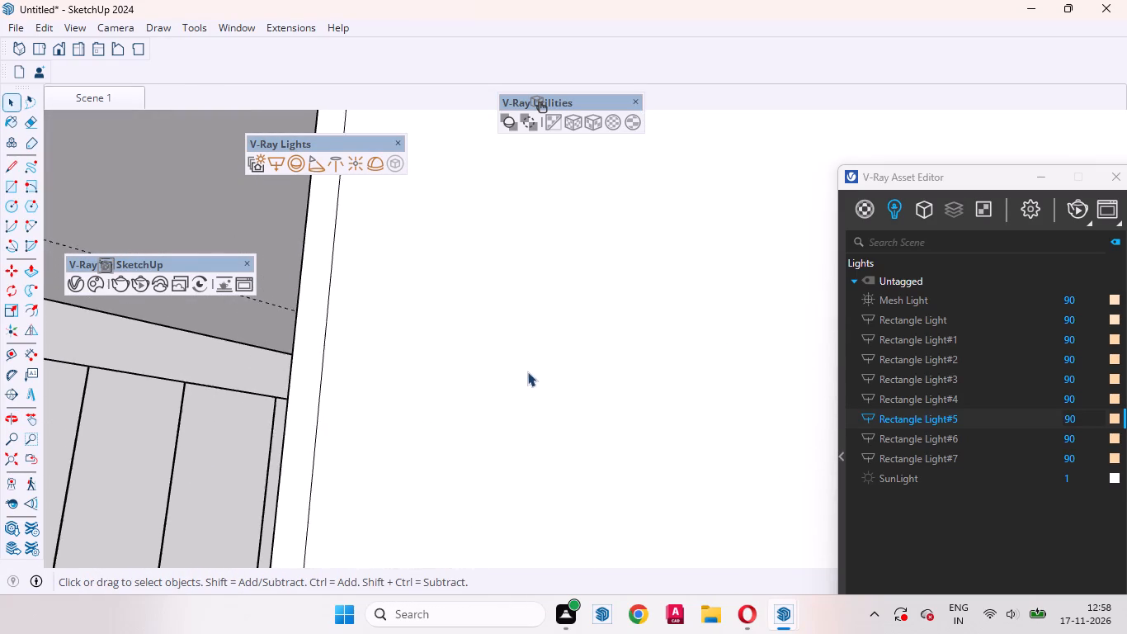
middle_drag(507, 436, 561, 422)
scroll(599, 413, down, 20)
scroll(599, 413, down, 2)
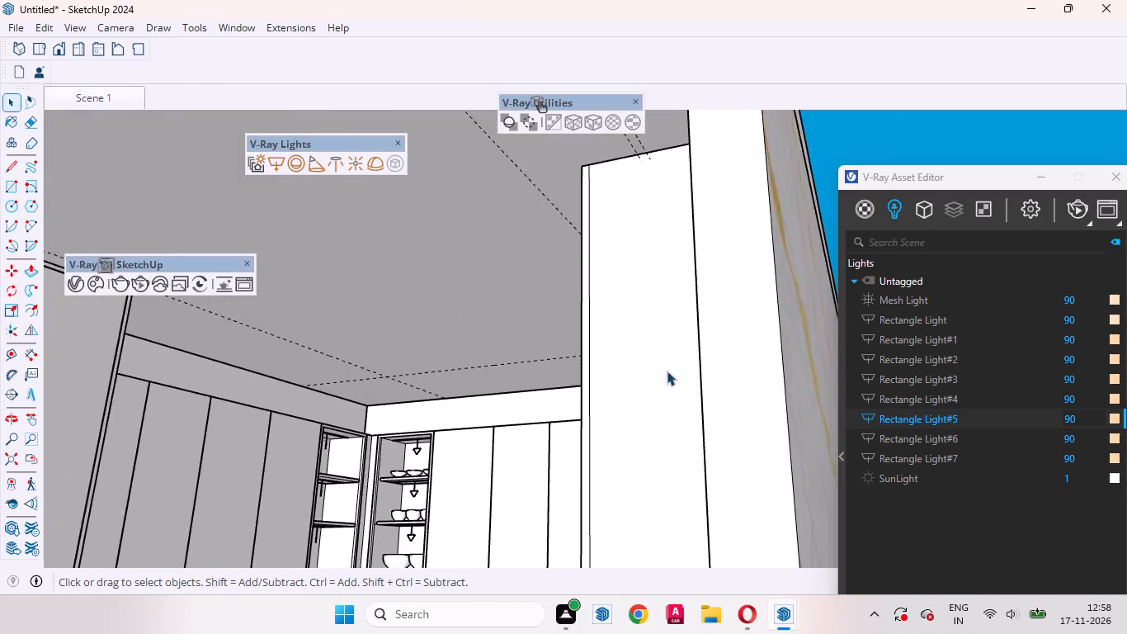
scroll(667, 371, down, 8)
middle_drag(721, 368, 818, 352)
scroll(696, 351, down, 8)
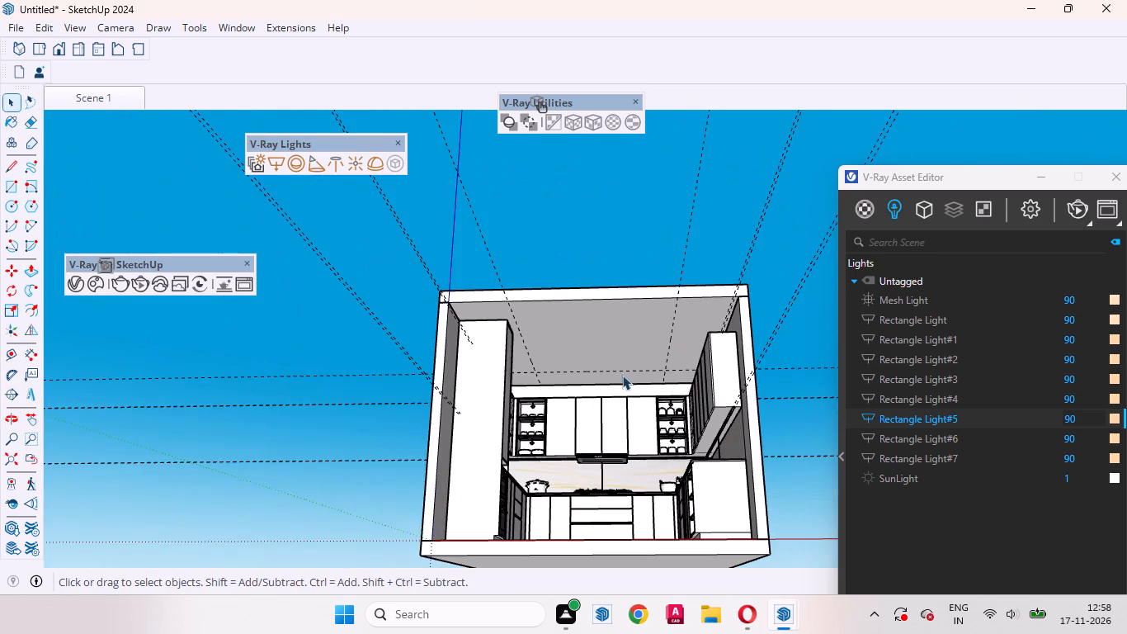
Make a new empty group and draw a small circle in it, centred on the guide intersection near the ceiling's back-left corner.
middle_drag(580, 383, 604, 315)
right_click(587, 215)
click(643, 262)
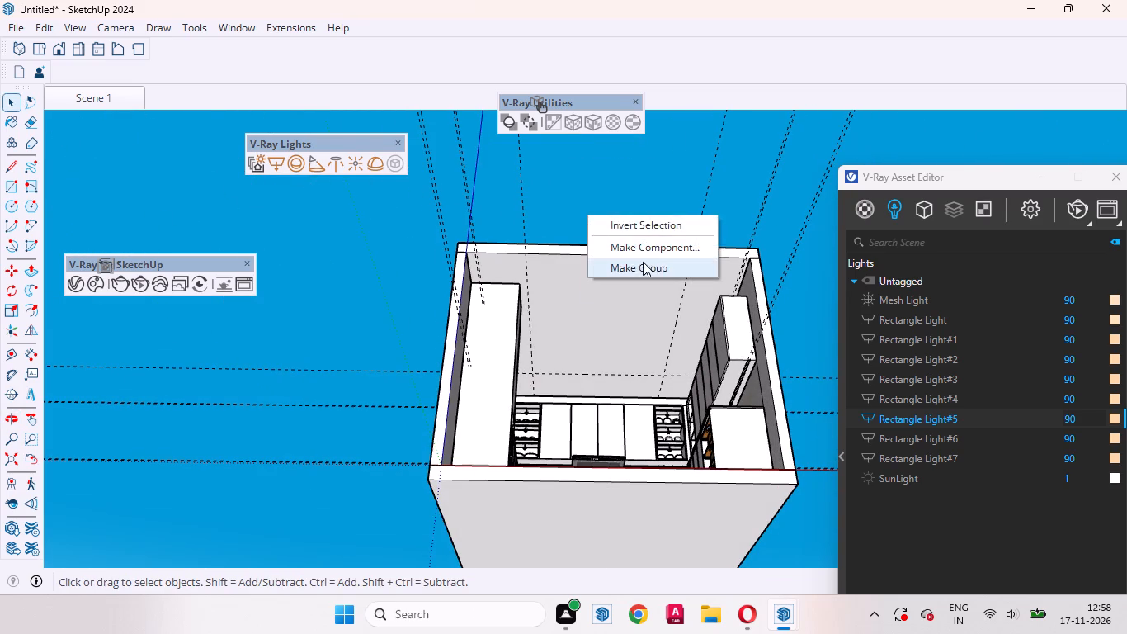
scroll(547, 368, up, 18)
middle_drag(500, 414, 497, 362)
scroll(497, 362, up, 1)
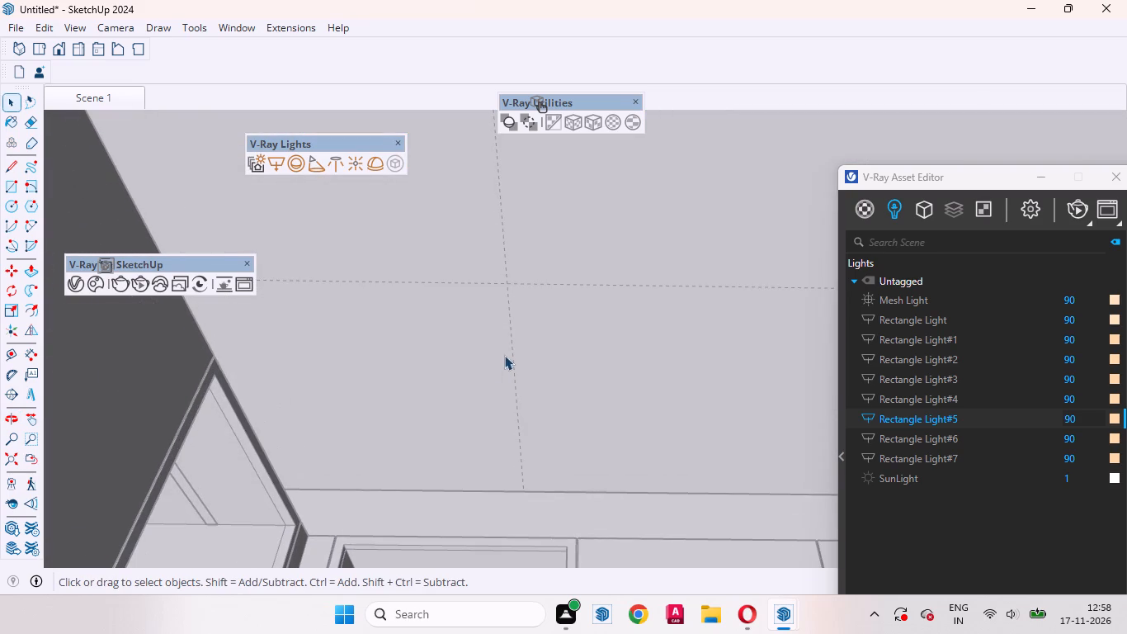
key(c)
scroll(516, 334, up, 4)
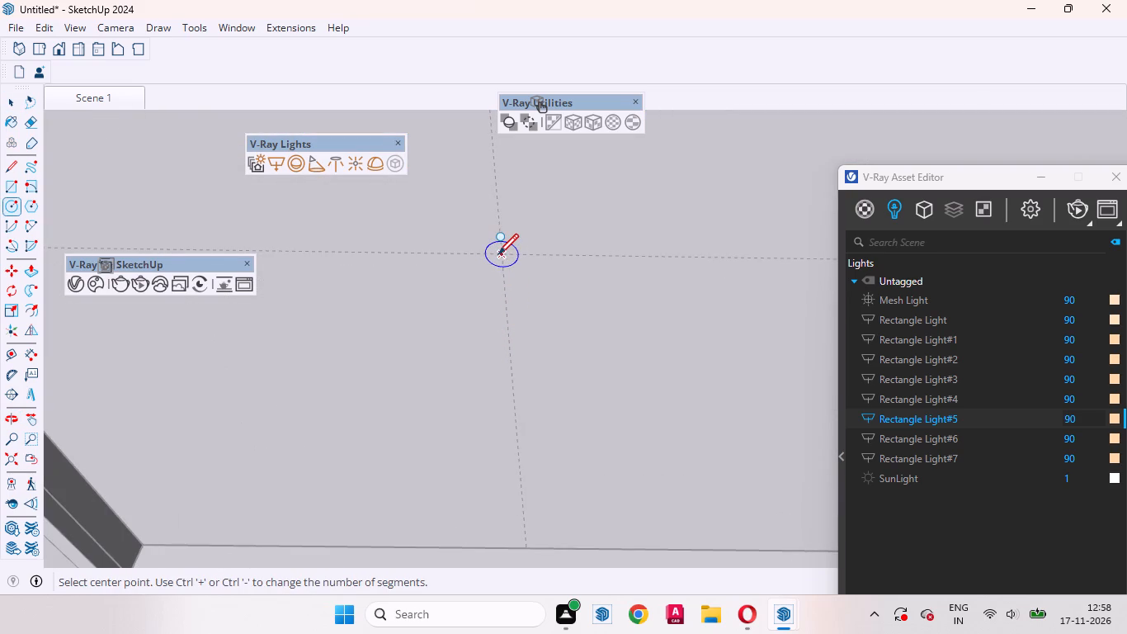
click(498, 253)
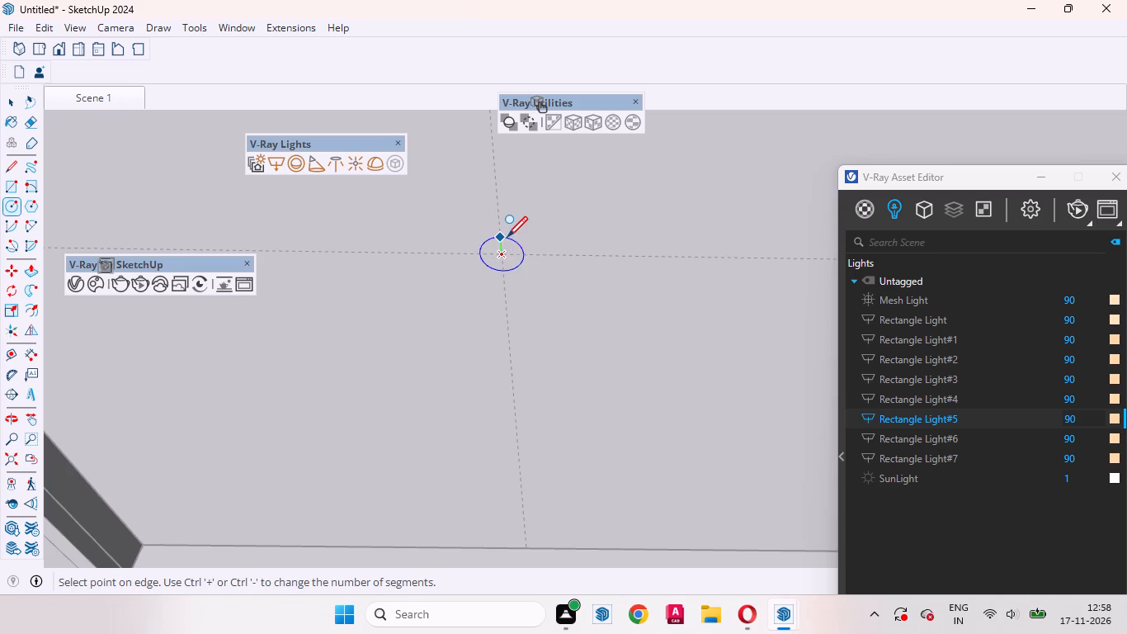
click(512, 229)
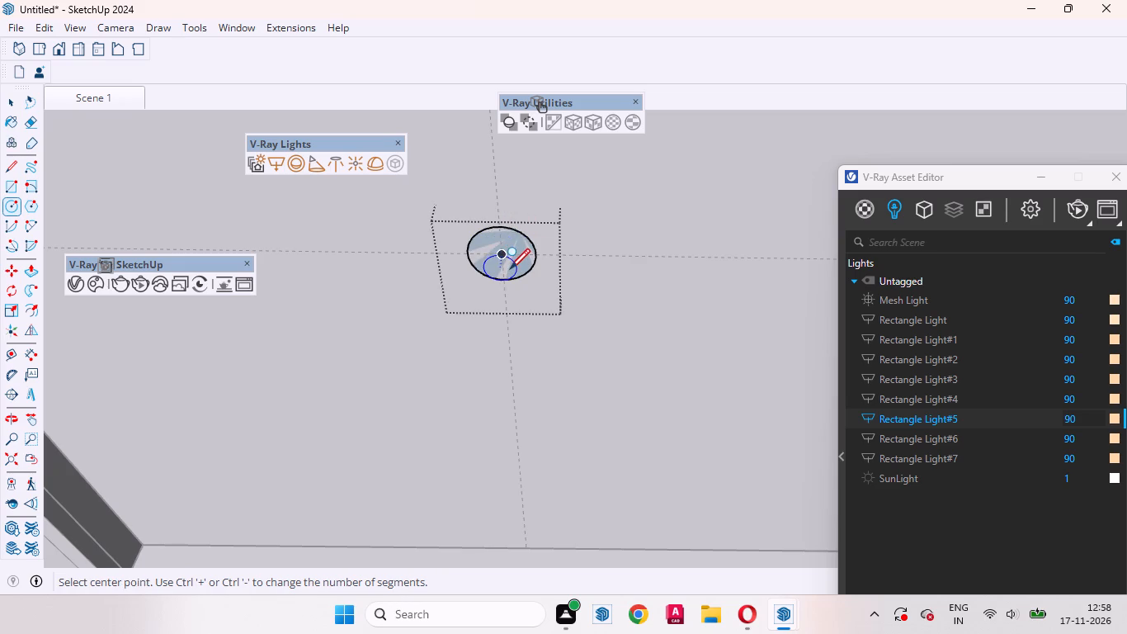
key(space)
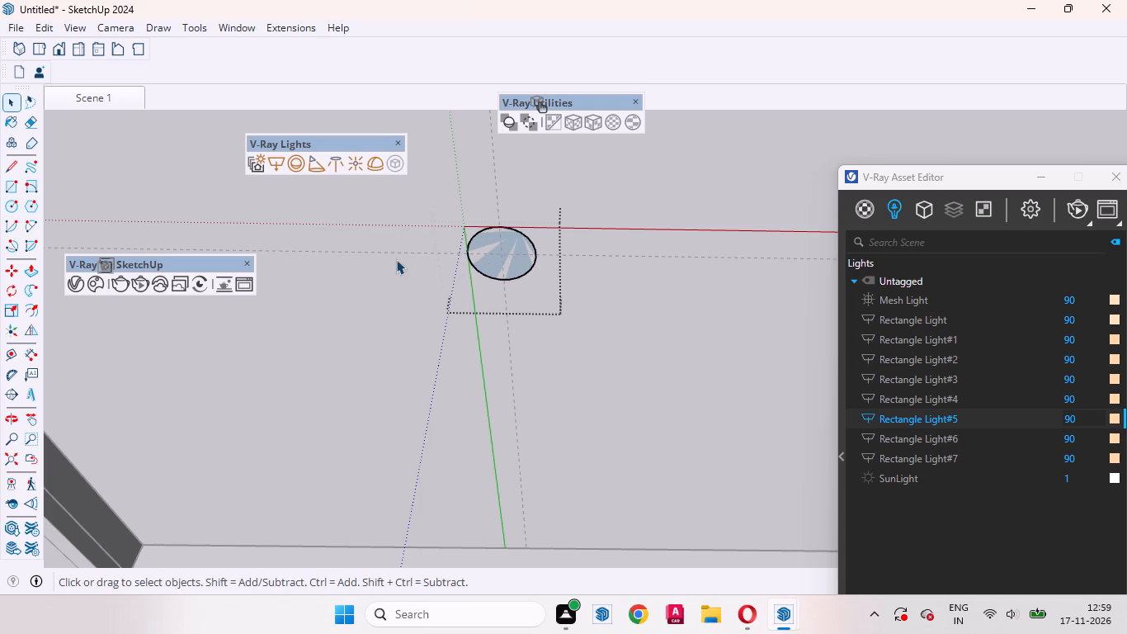
Extrude the circle face downward from the ceiling by 6 mm with Push/Pull.
click(509, 250)
scroll(512, 258, up, 5)
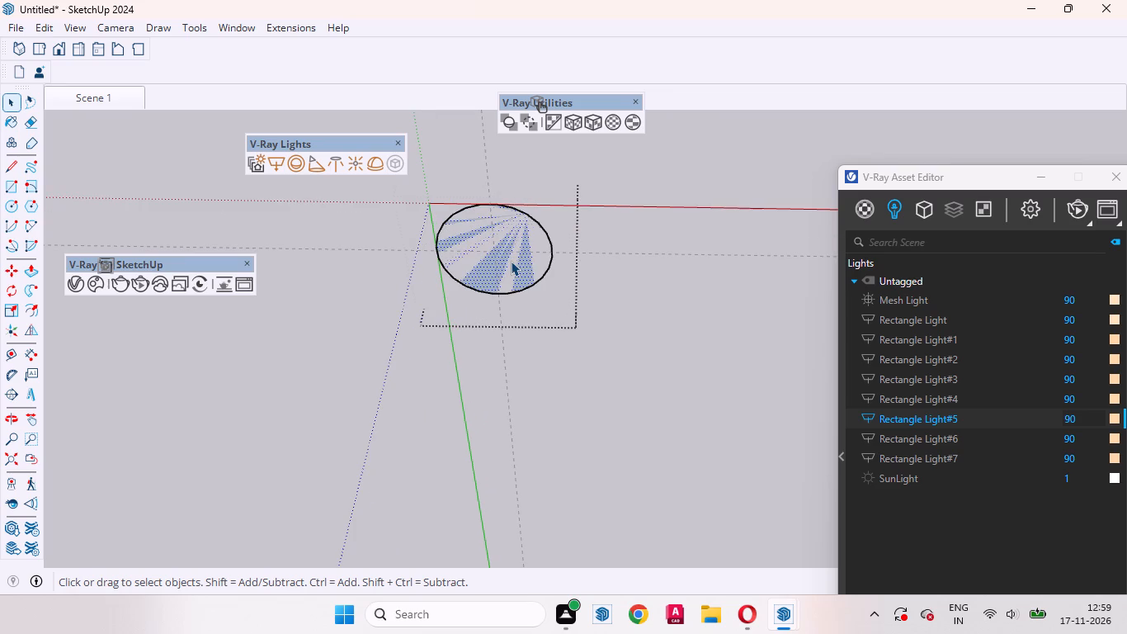
key(p)
click(502, 239)
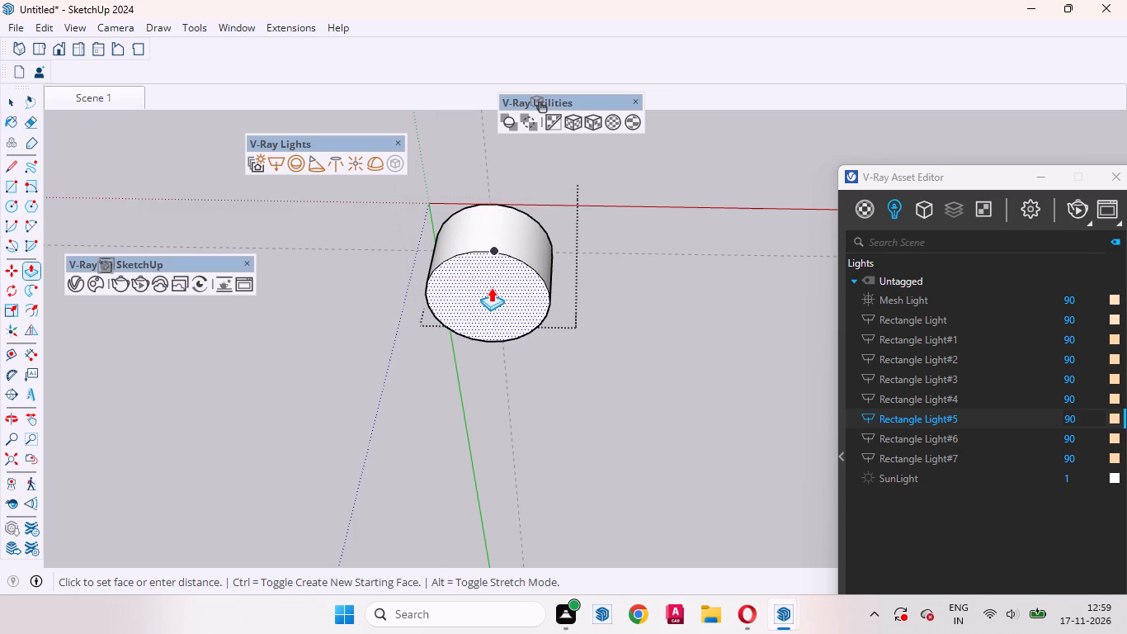
key(6)
key(m)
key(m)
key(Return)
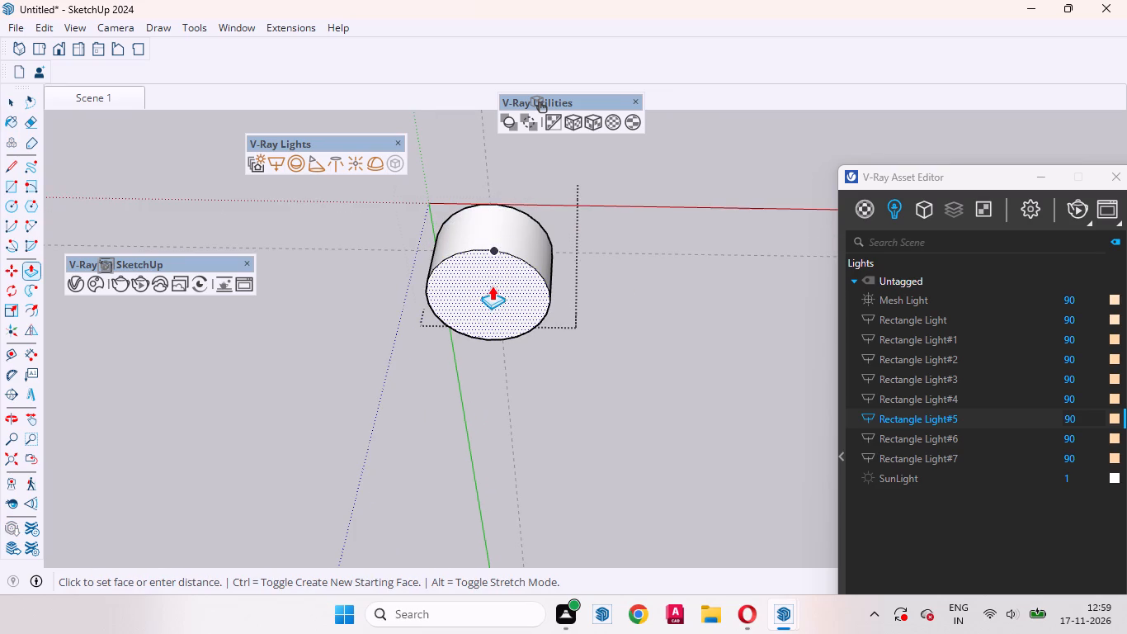
Offset the edge of the fixture disc's bottom face inward to form a concentric inner circle about half its diameter.
key(space)
click(497, 261)
scroll(478, 270, up, 2)
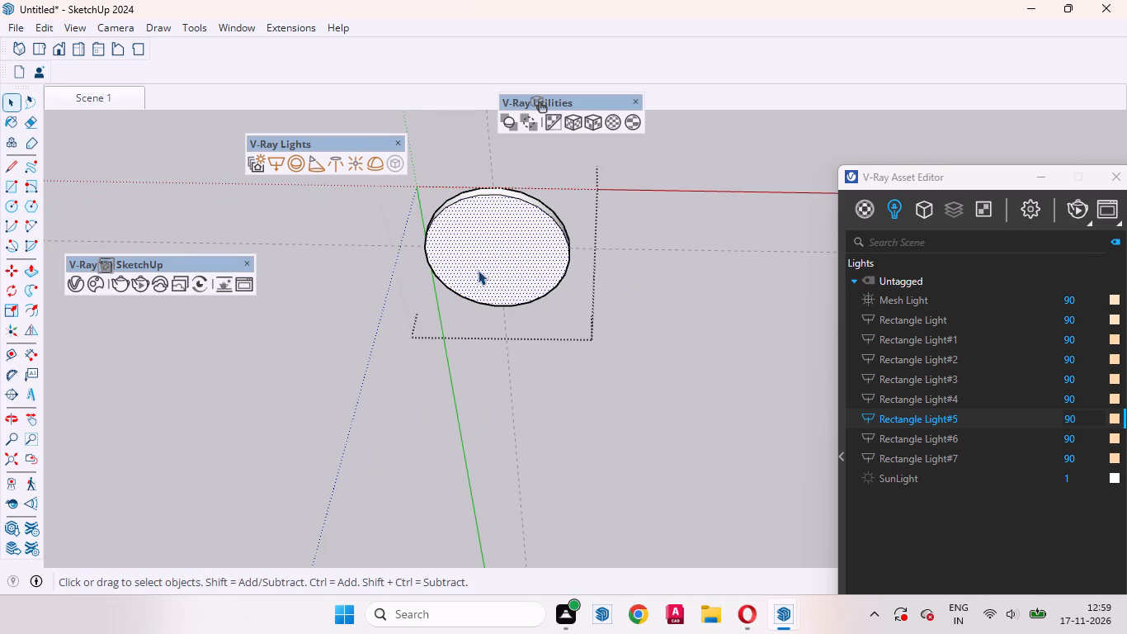
key(f)
click(437, 256)
click(460, 256)
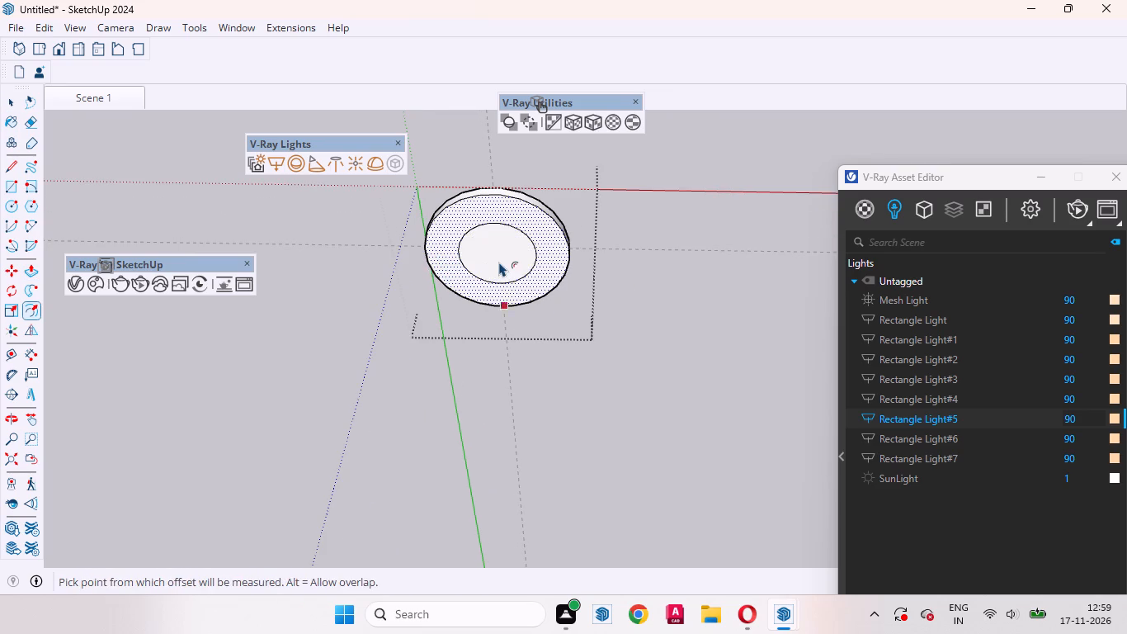
Push the inner circle face slightly upward into the disc to form a shallow recess.
key(space)
click(498, 251)
scroll(496, 251, up, 7)
key(p)
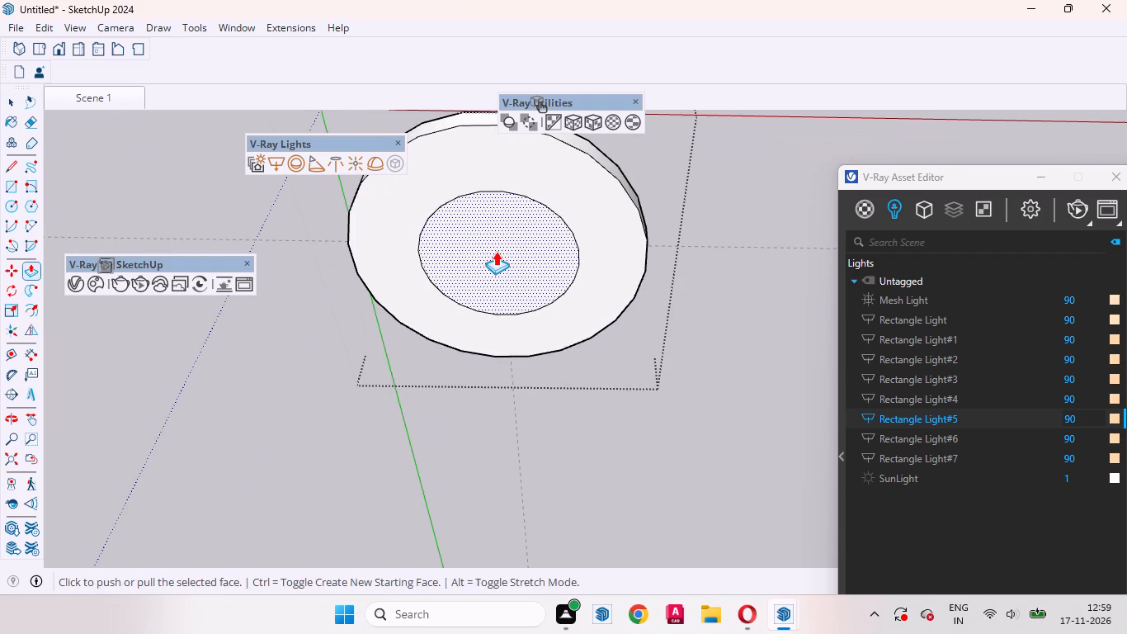
click(496, 251)
click(500, 243)
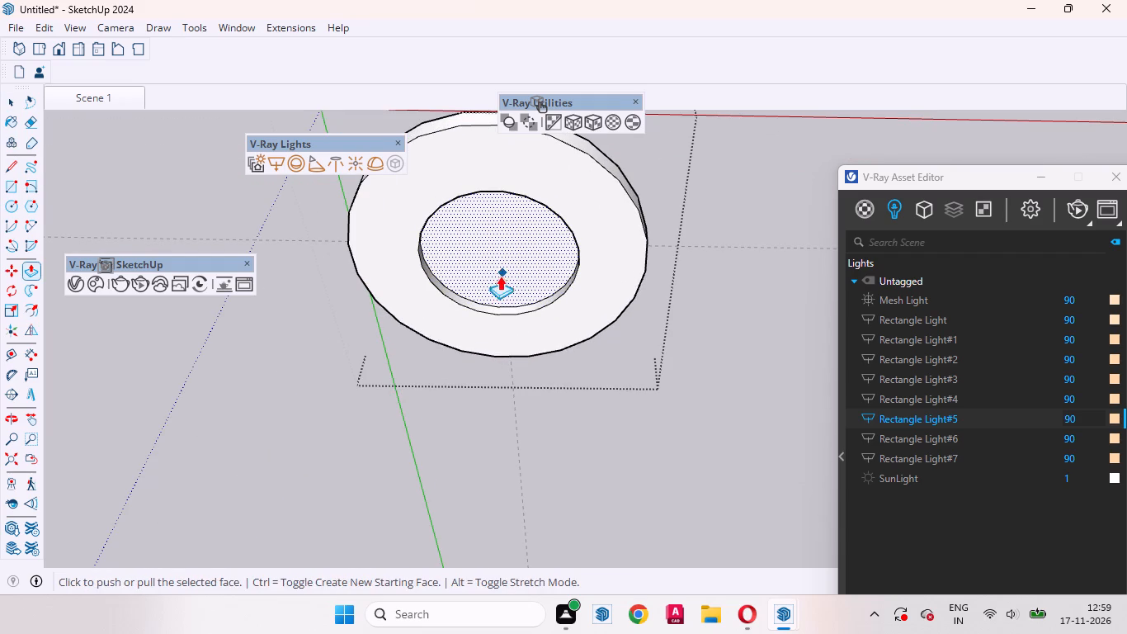
key(space)
scroll(473, 291, down, 6)
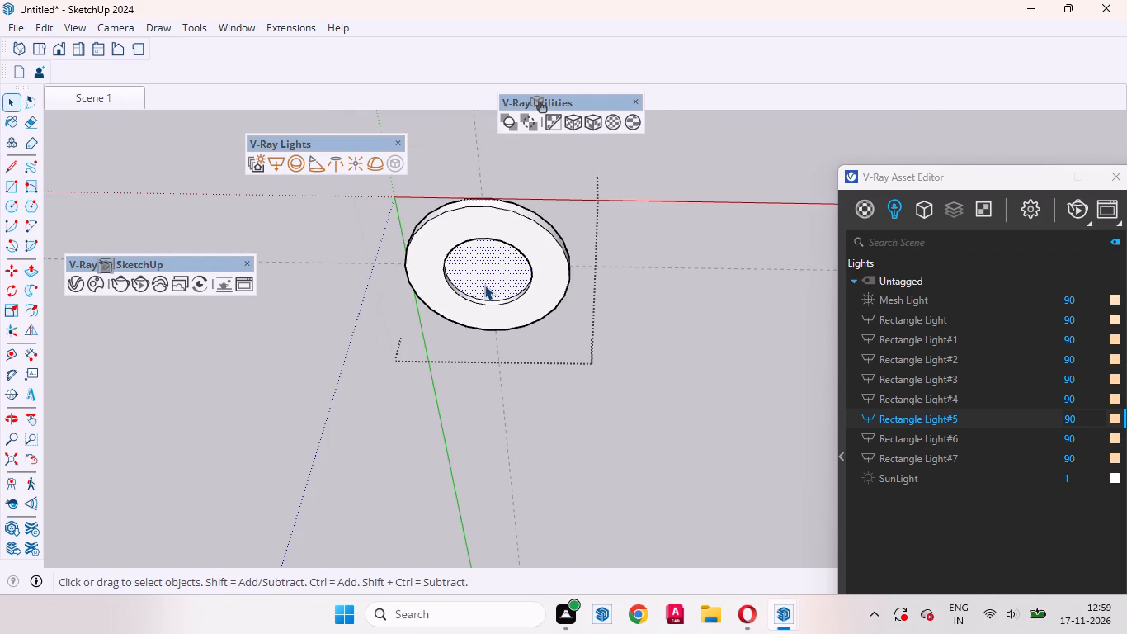
Group the recessed inner face with its bounding edge and convert that group into a V-Ray mesh light.
right_click(485, 274)
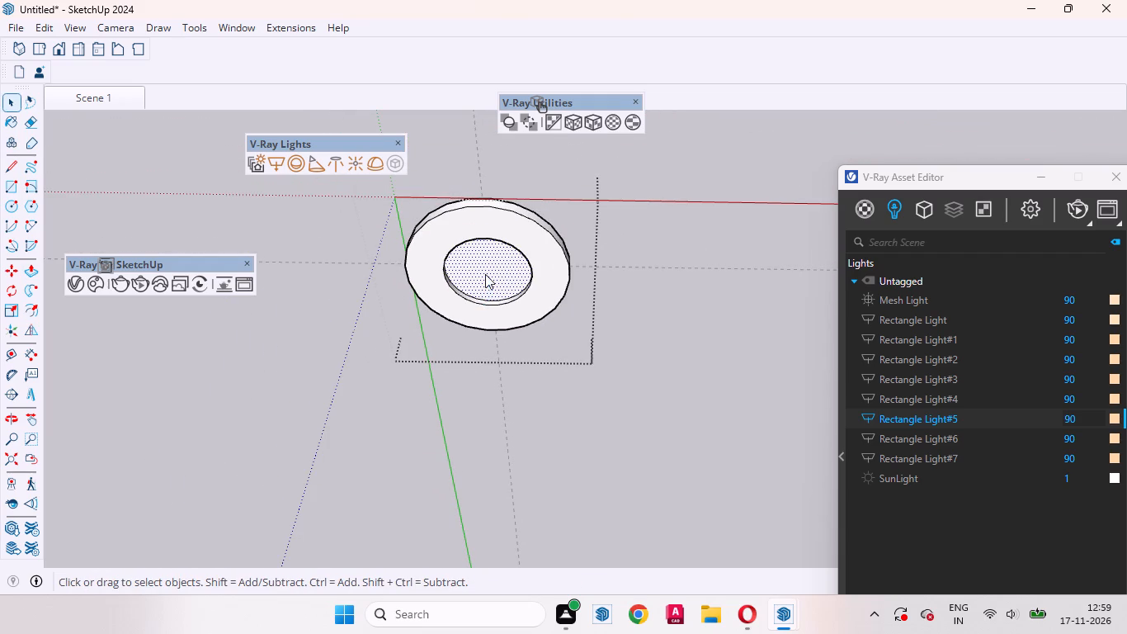
double_click(470, 262)
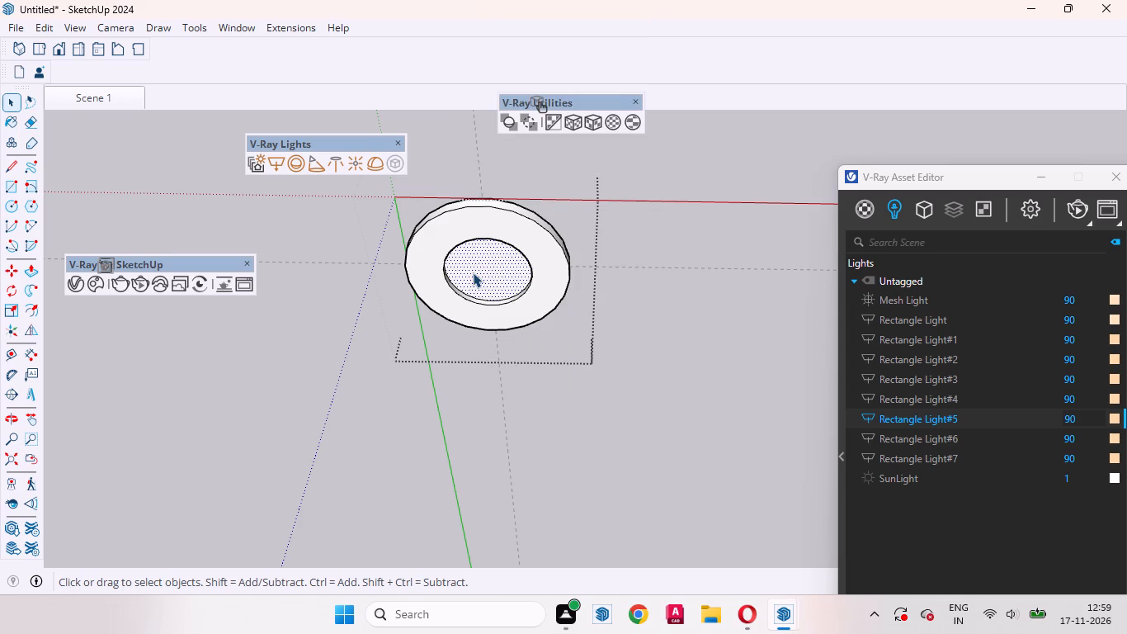
double_click(473, 272)
right_click(496, 274)
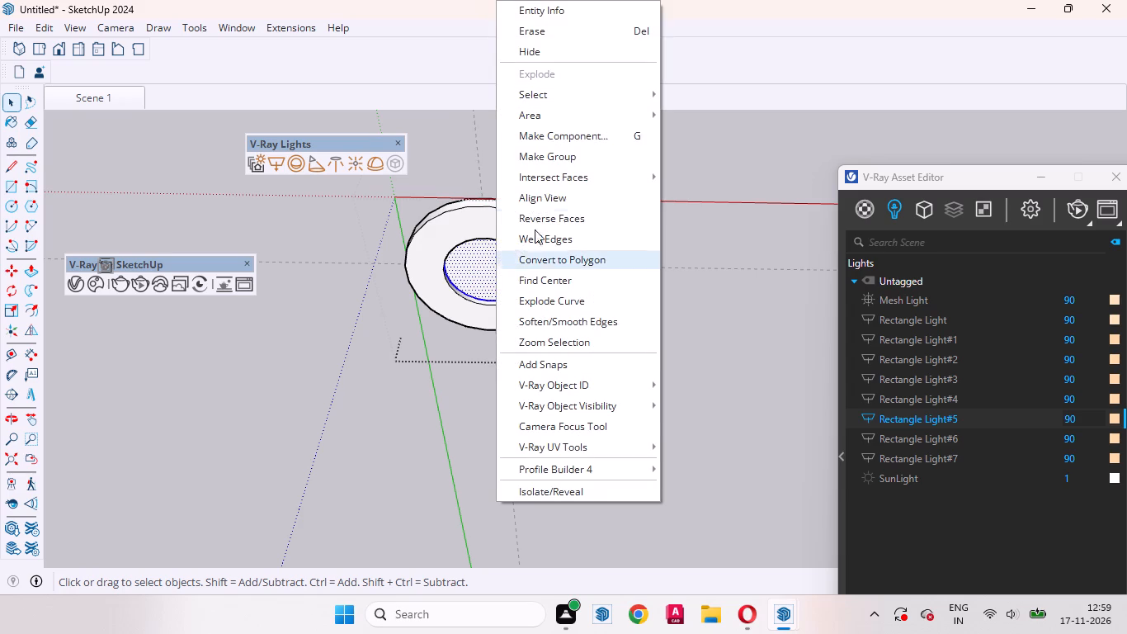
click(543, 161)
click(390, 159)
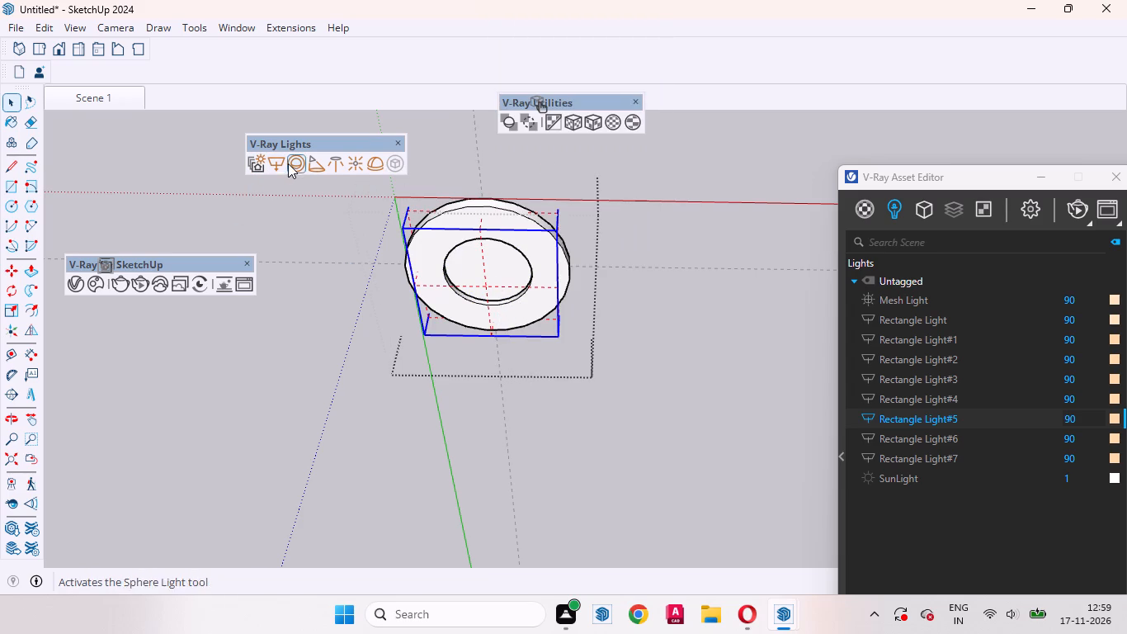
Place a V-Ray IES light in the fixture's recess using cylinder-wide.ies from the ies-lights-pack folder.
click(328, 163)
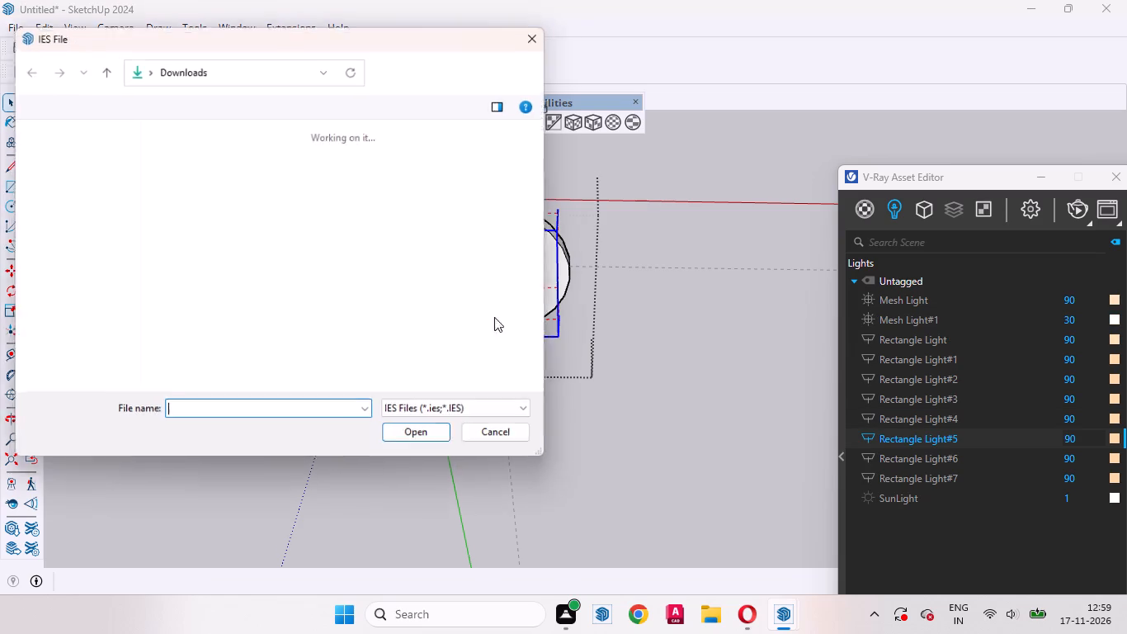
scroll(84, 197, up, 7)
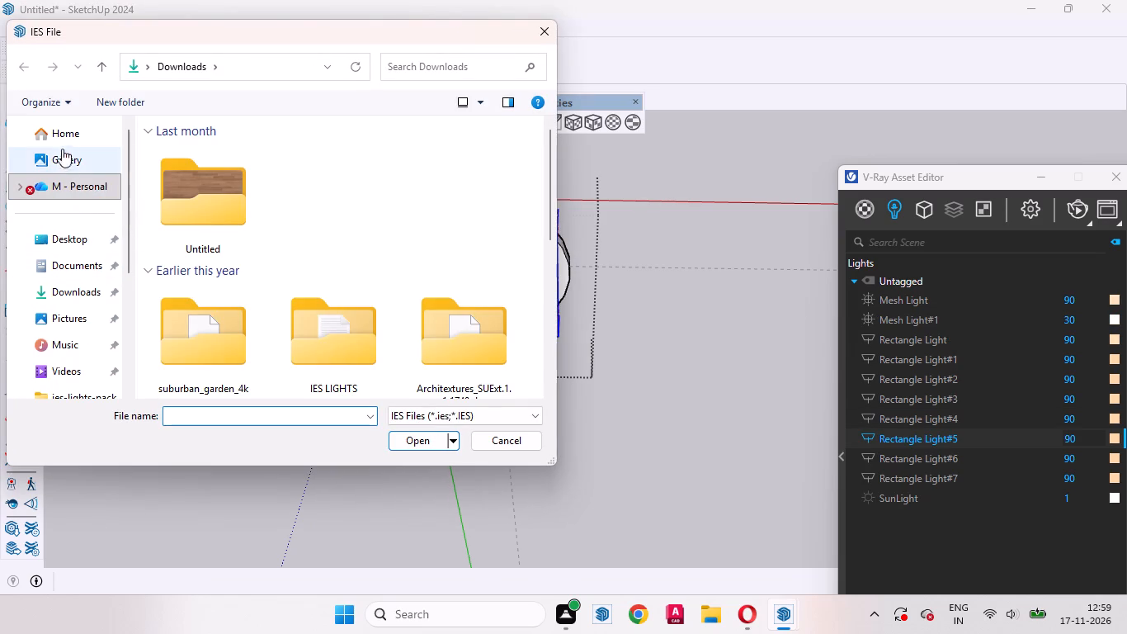
click(68, 139)
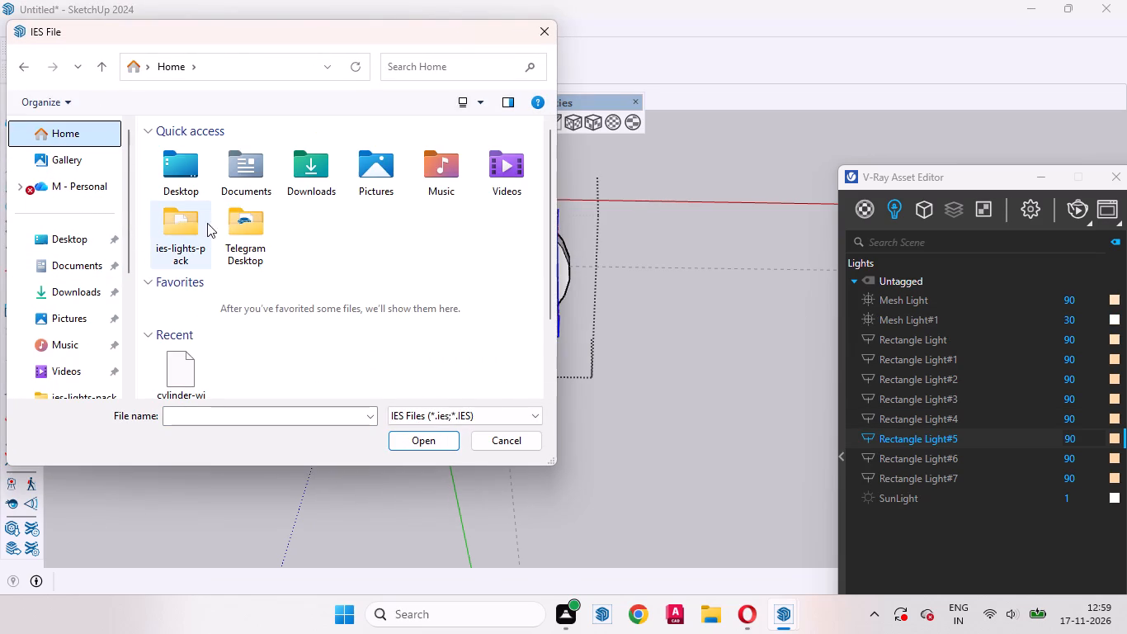
click(186, 229)
double_click(186, 229)
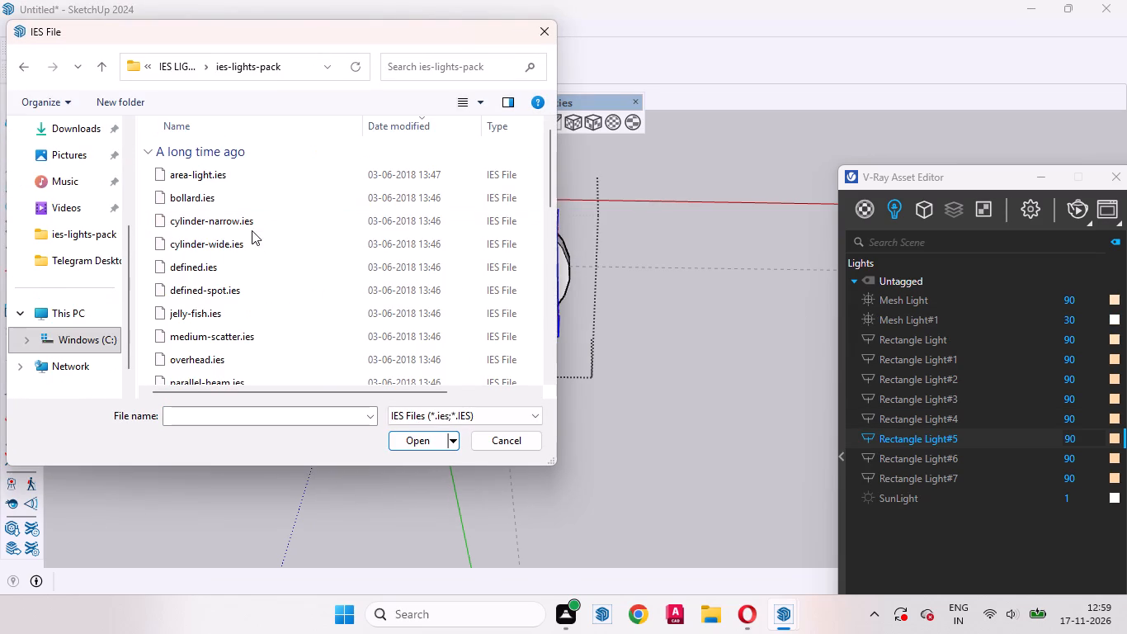
click(229, 244)
click(417, 437)
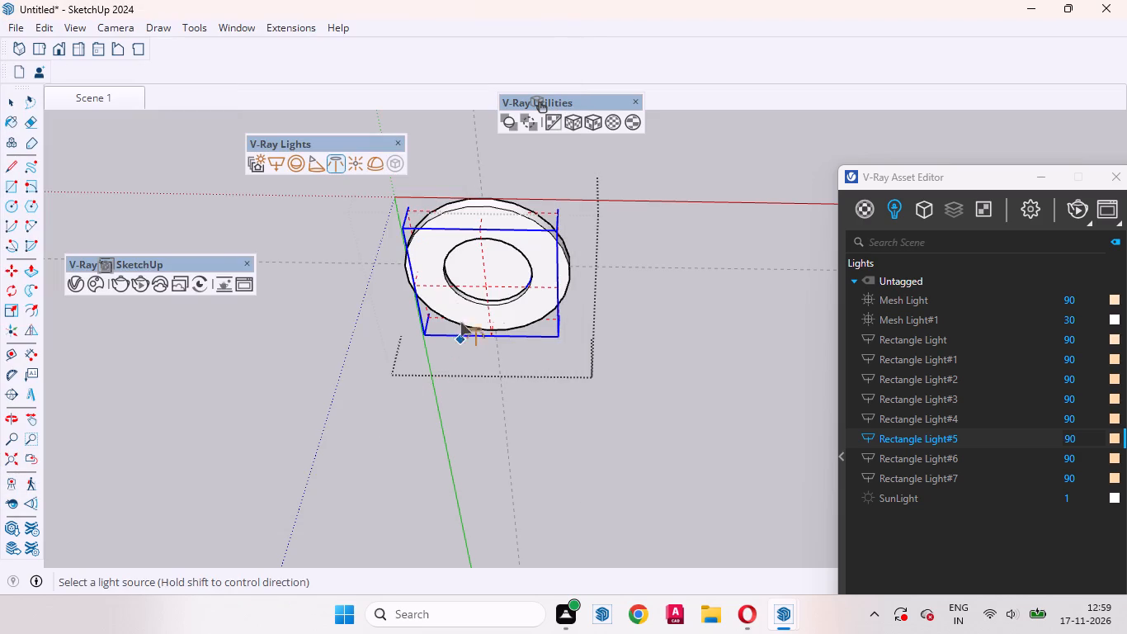
click(486, 286)
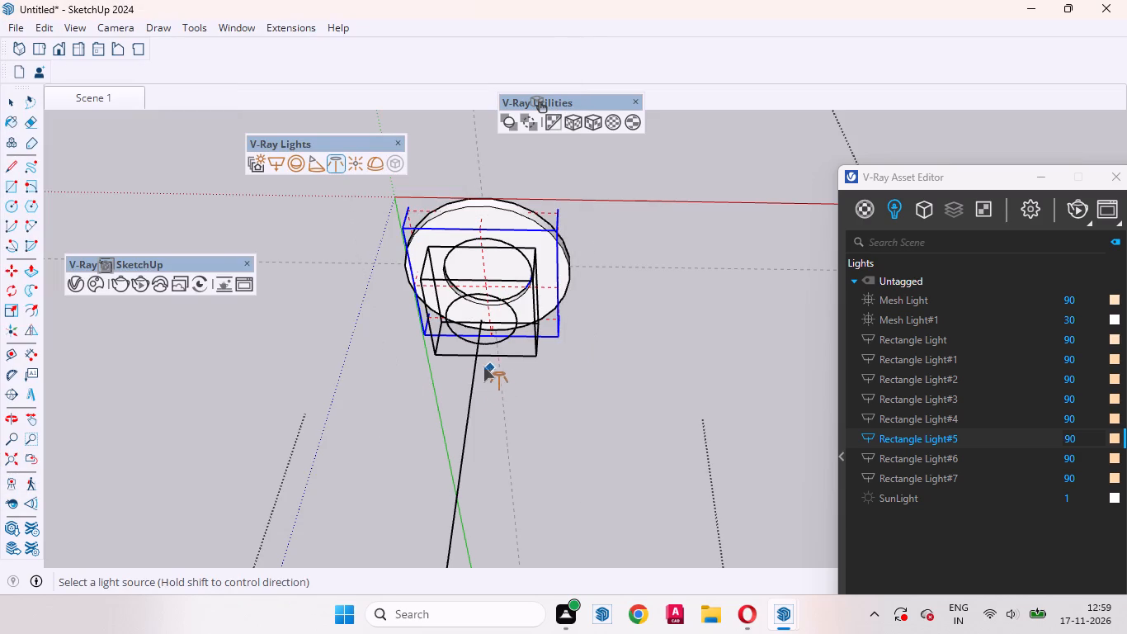
scroll(483, 358, down, 10)
scroll(470, 316, up, 1)
scroll(477, 312, down, 20)
scroll(477, 312, down, 1)
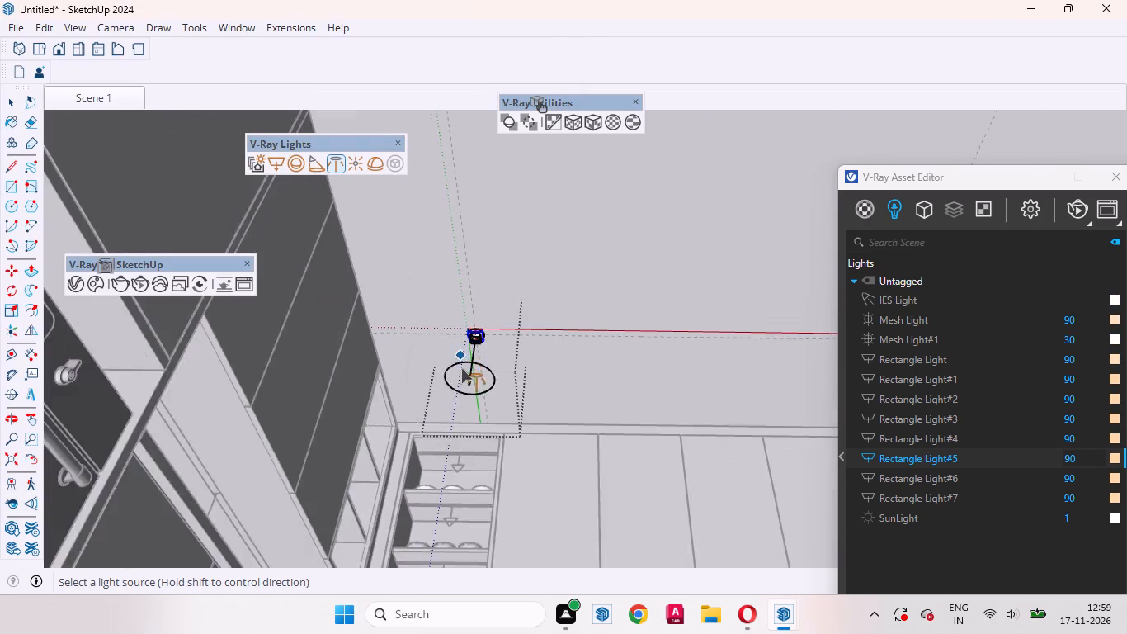
key(space)
Close the fixture group so the whole kitchen is back in the editing context.
middle_drag(504, 348, 503, 425)
scroll(492, 405, down, 2)
scroll(491, 405, up, 1)
scroll(491, 405, down, 9)
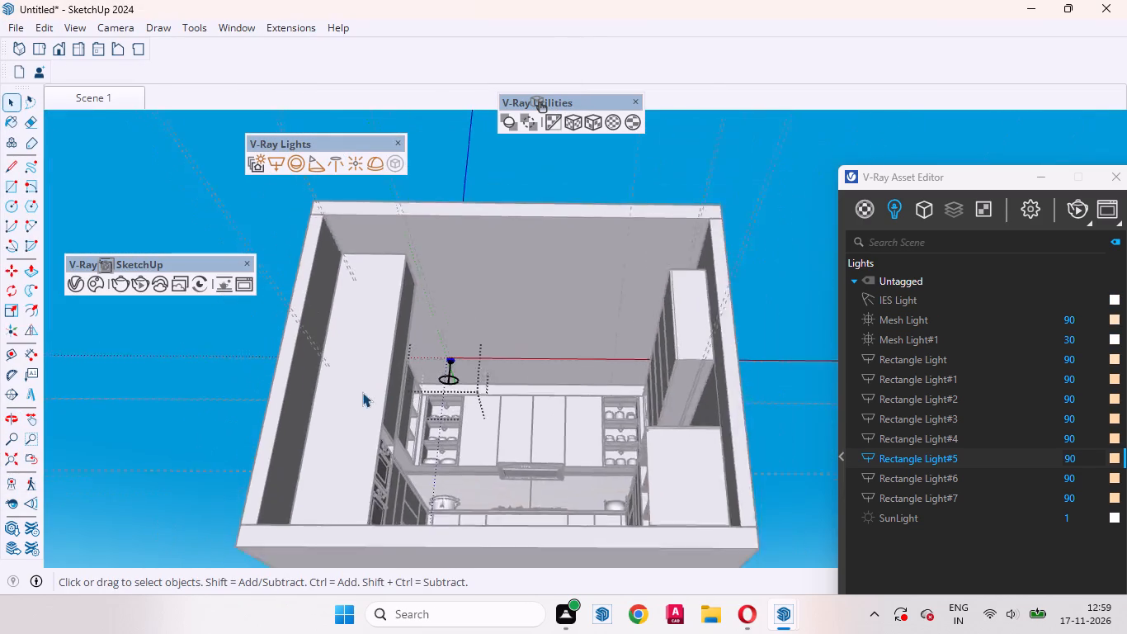
scroll(362, 392, down, 1)
click(733, 212)
Select the complete ceiling fixture at the back-left guide intersection and start copying it along the back guide.
scroll(476, 337, up, 9)
scroll(290, 415, down, 5)
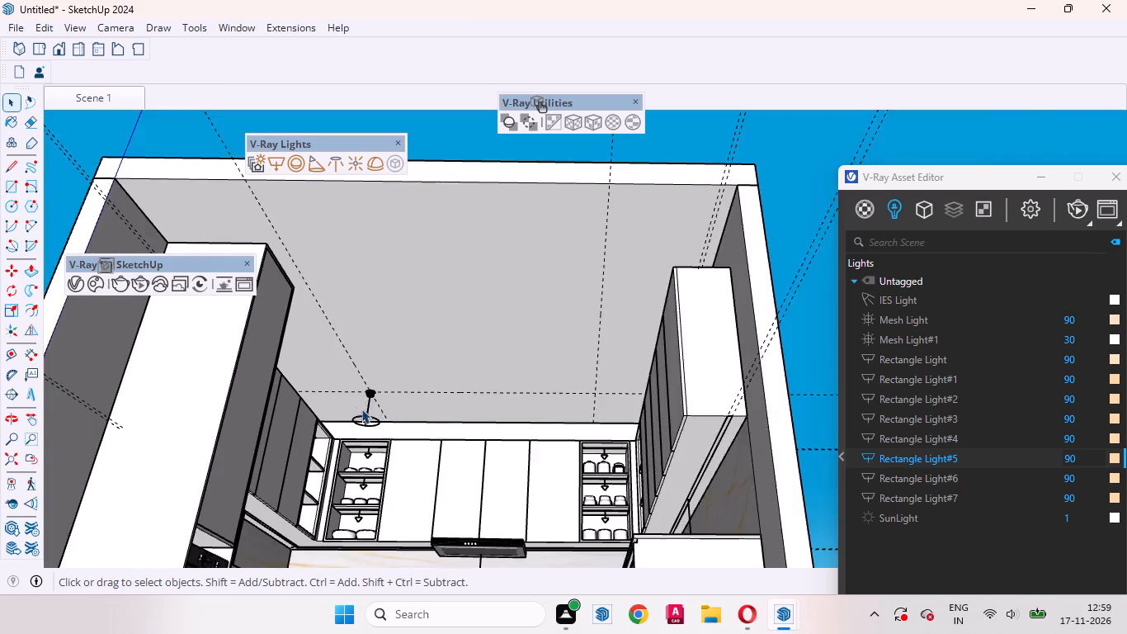
scroll(356, 408, up, 12)
click(390, 373)
scroll(368, 411, down, 5)
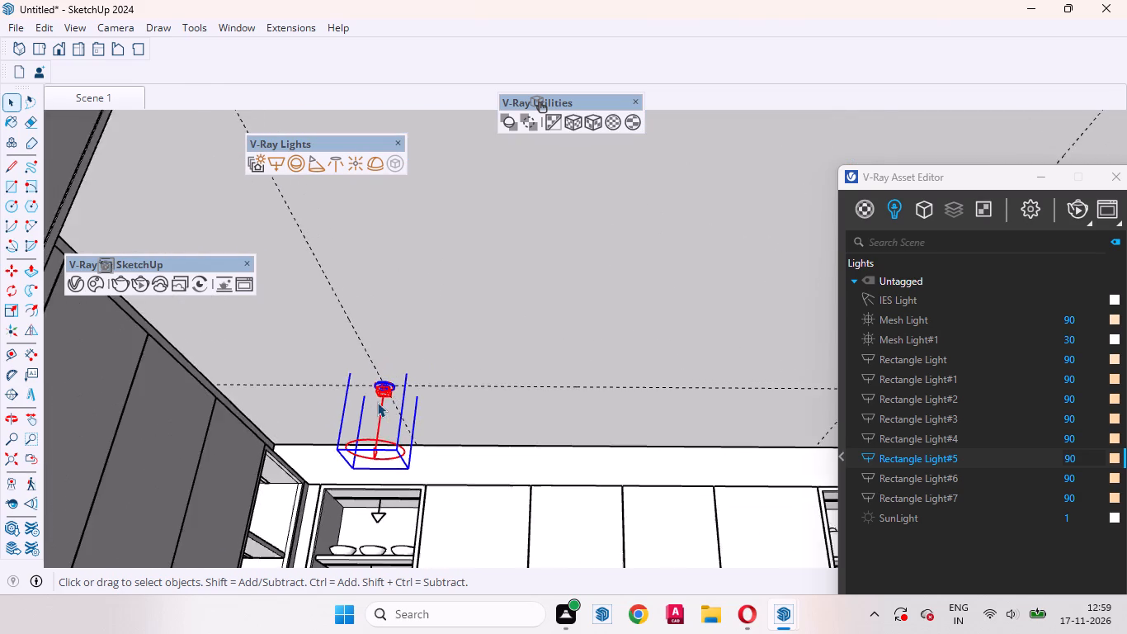
scroll(377, 402, down, 4)
key(m)
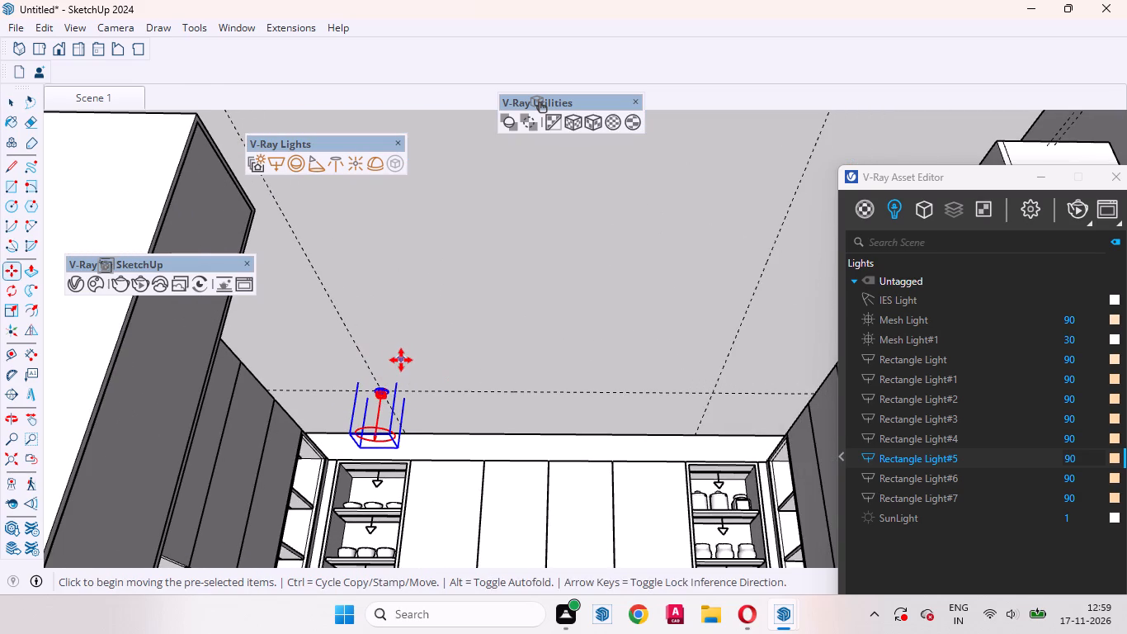
click(398, 361)
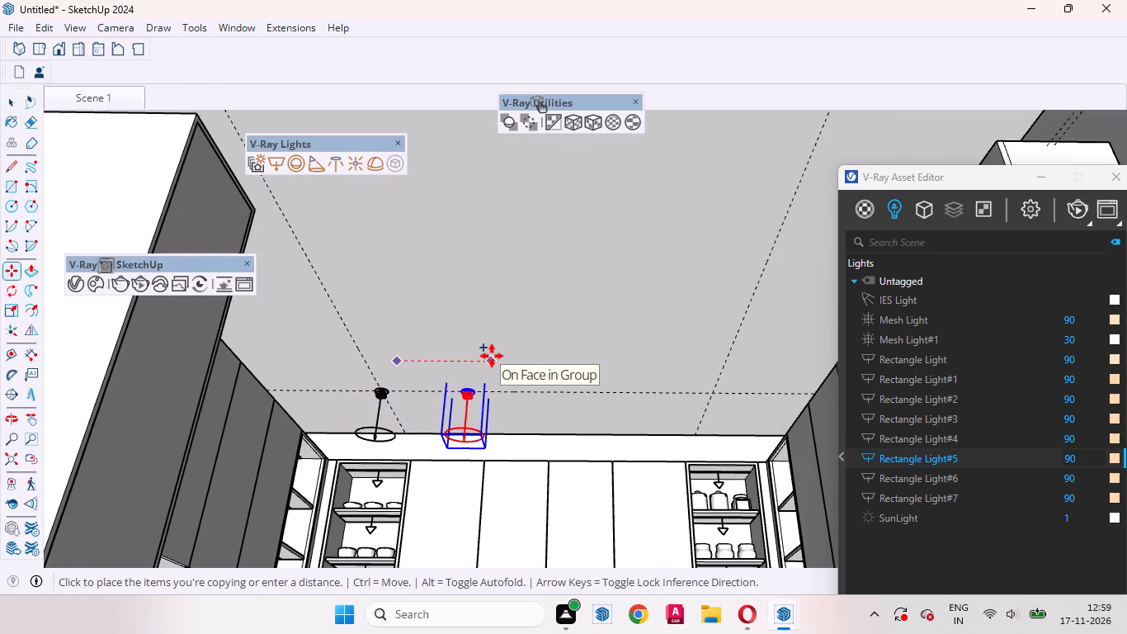
Move the V-Ray Asset Editor and the Default Tray down, clear of the ceiling area.
drag(976, 180, 868, 300)
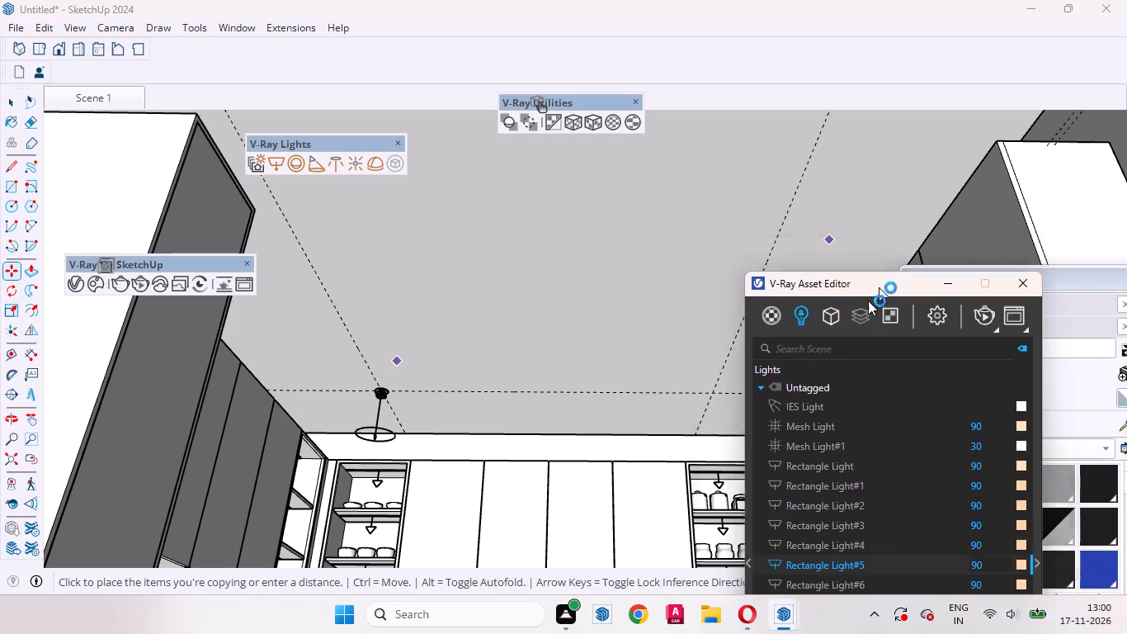
drag(868, 300, 677, 570)
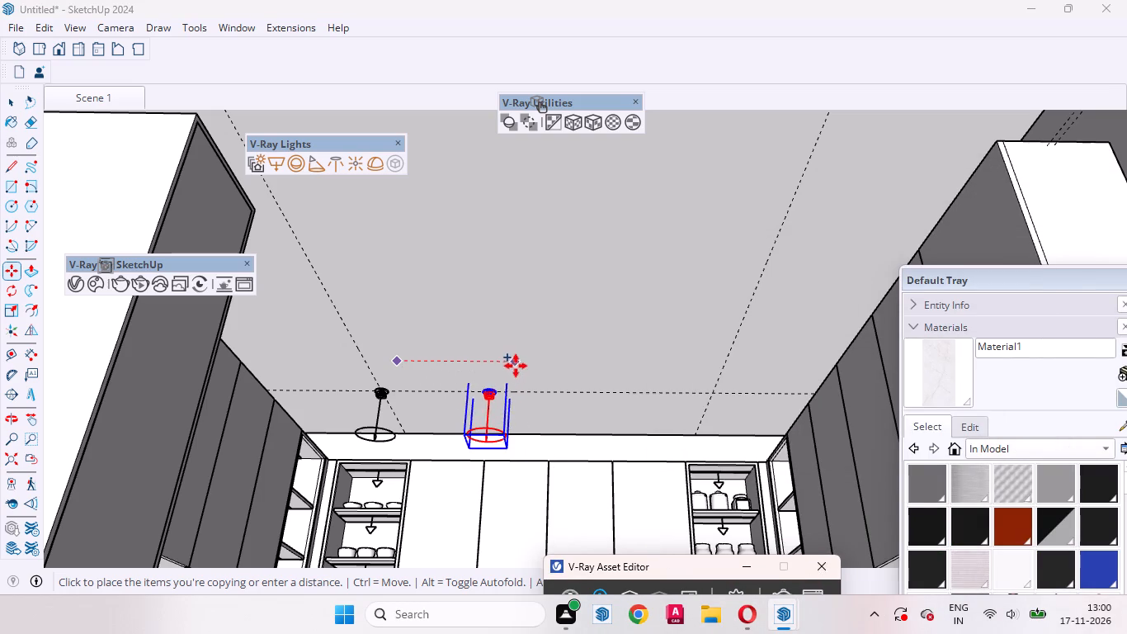
drag(991, 277, 988, 277)
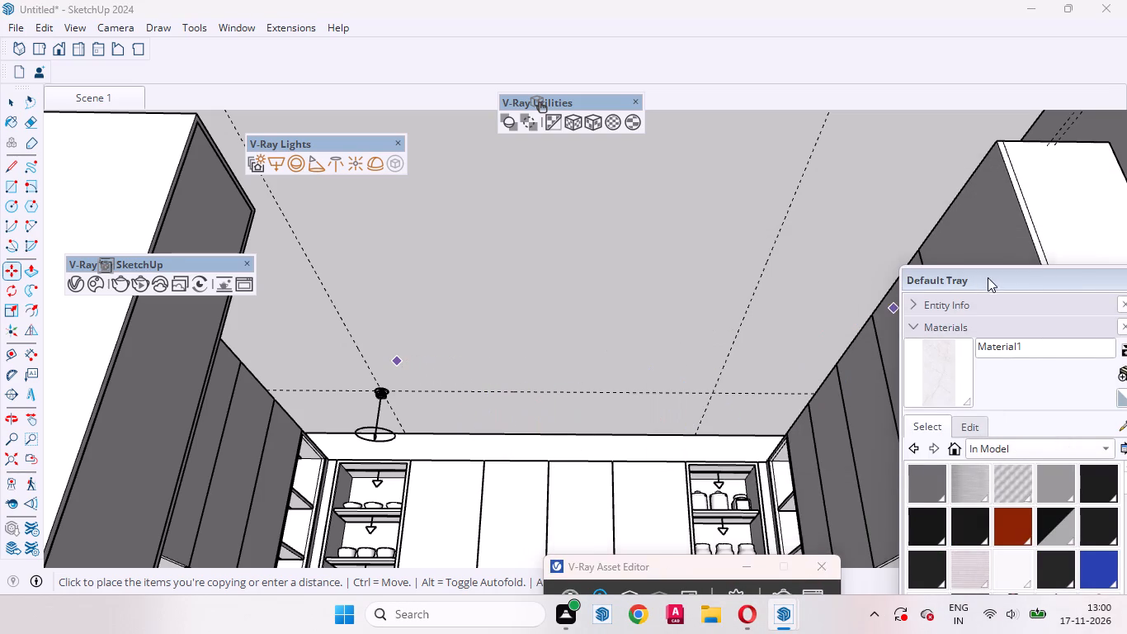
drag(988, 277, 372, 418)
drag(457, 419, 457, 422)
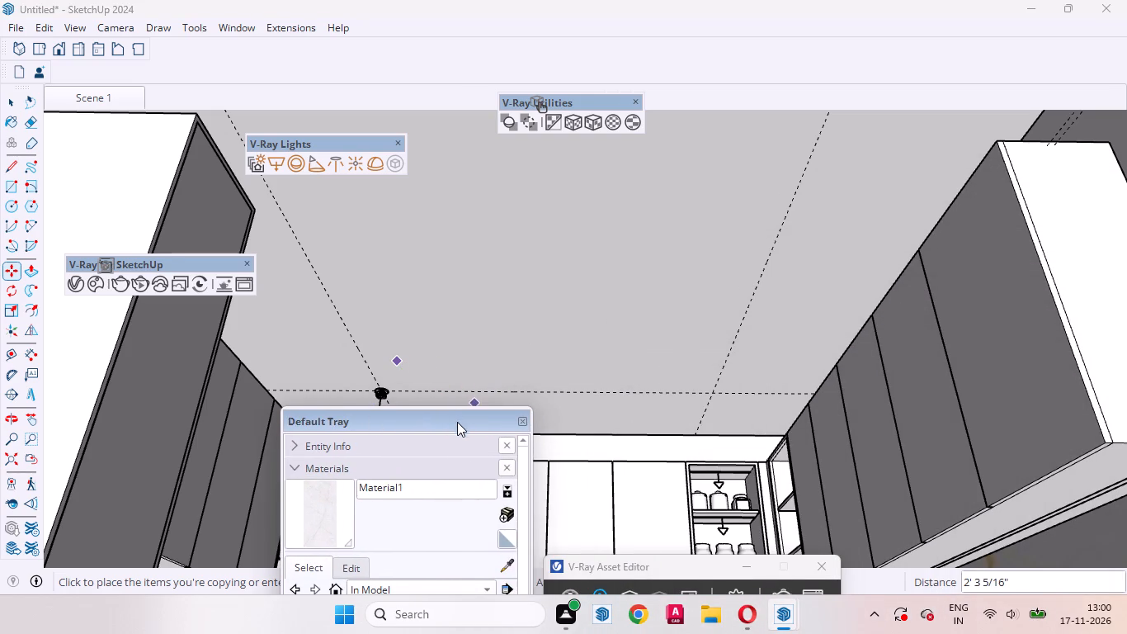
drag(457, 422, 413, 516)
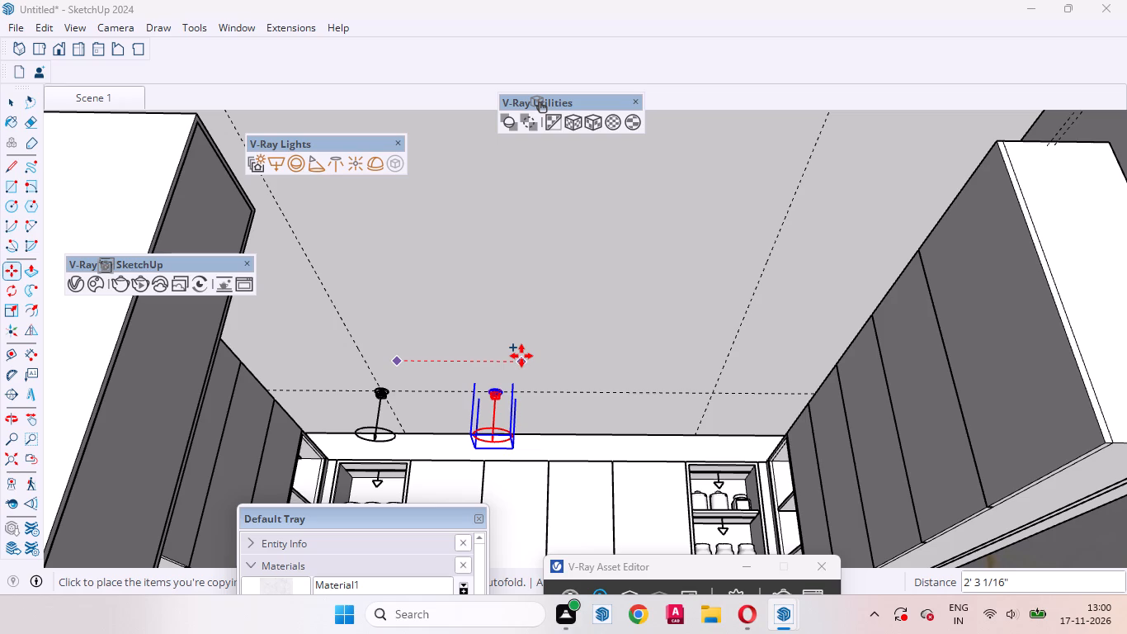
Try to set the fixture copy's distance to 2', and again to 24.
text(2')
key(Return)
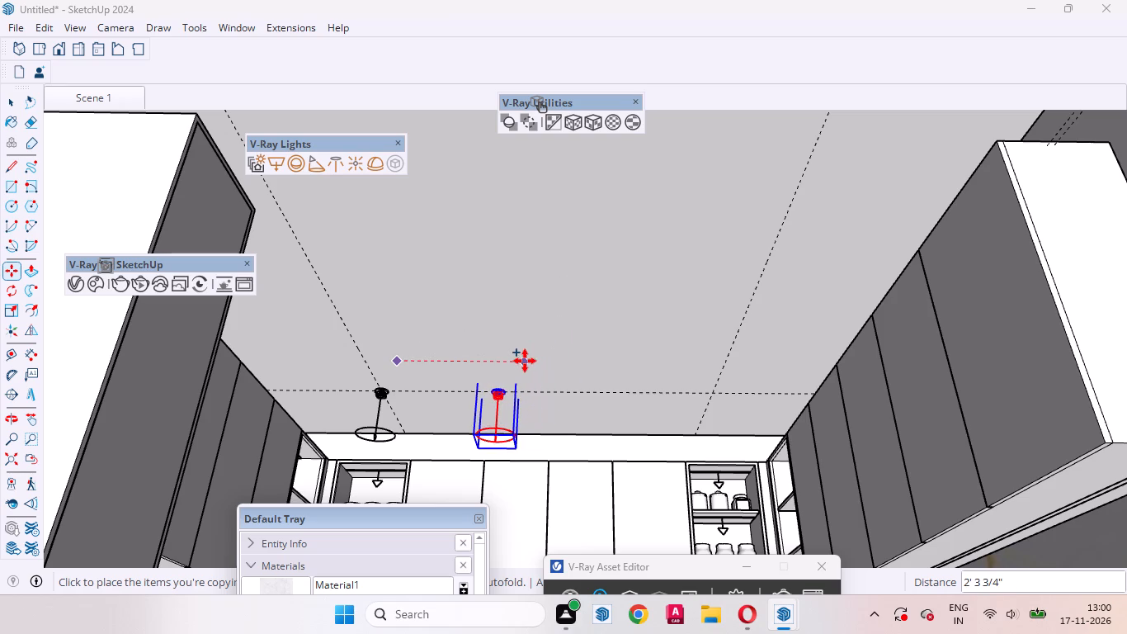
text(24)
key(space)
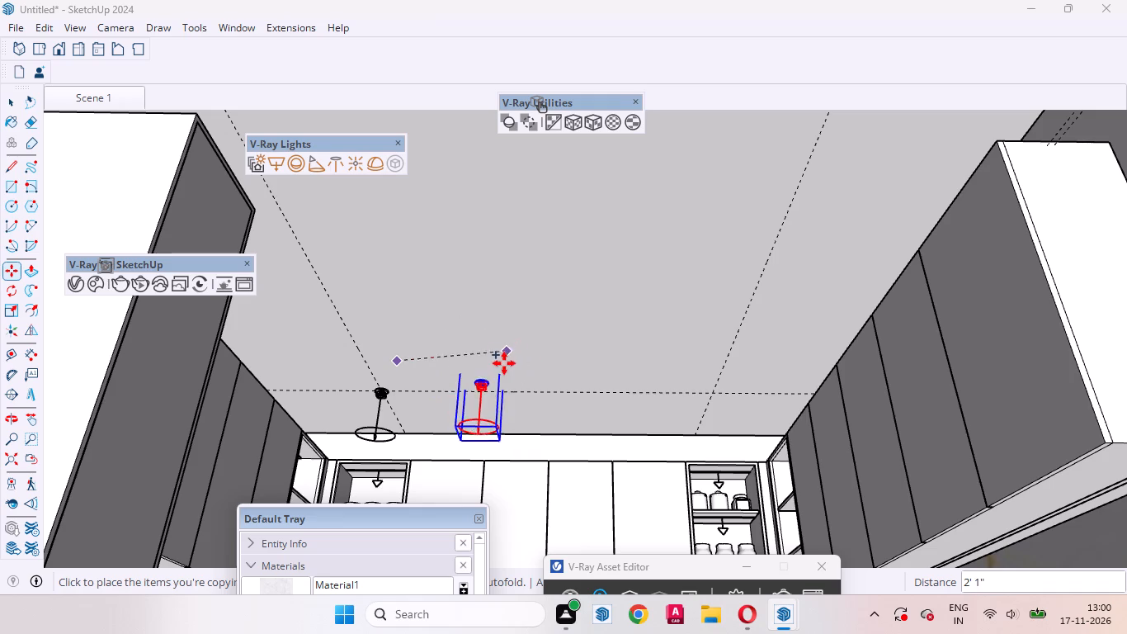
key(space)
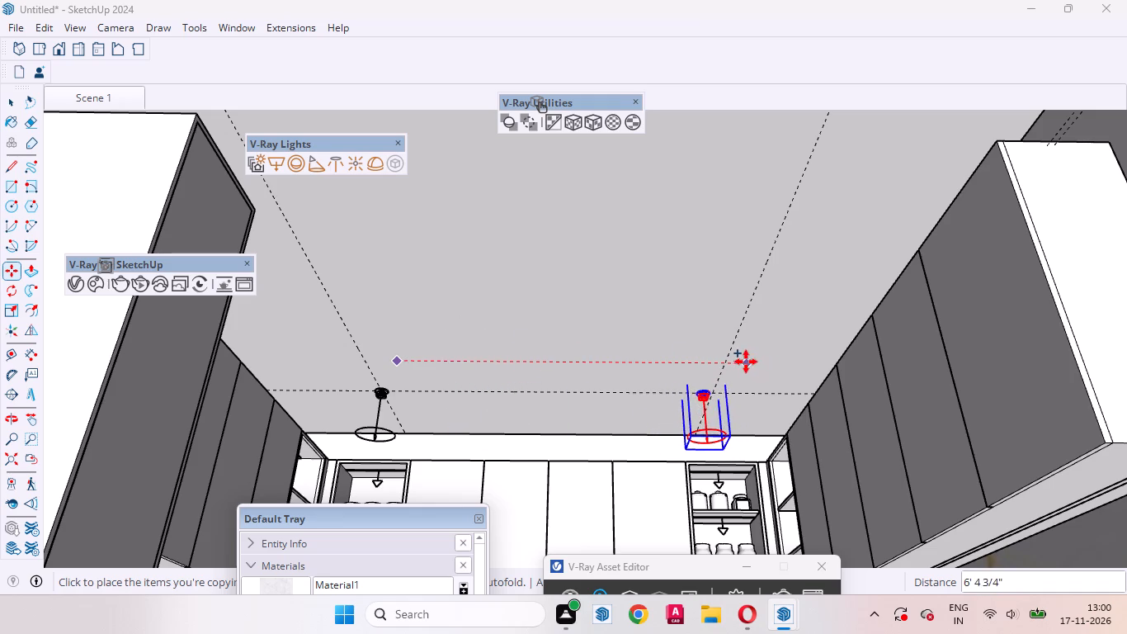
Place the fixture copy about 6' 4 3/4" along the back guide and shift it about 2 7/8" onto the back-right guide intersection.
click(746, 357)
scroll(752, 380, up, 5)
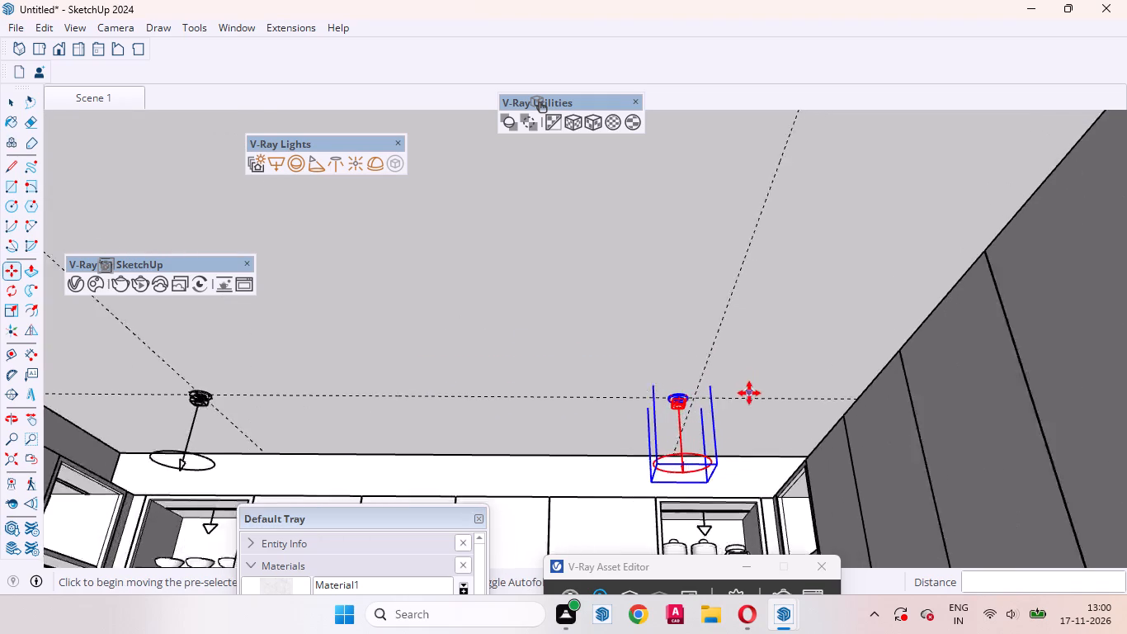
scroll(749, 393, up, 1)
middle_drag(710, 423, 696, 437)
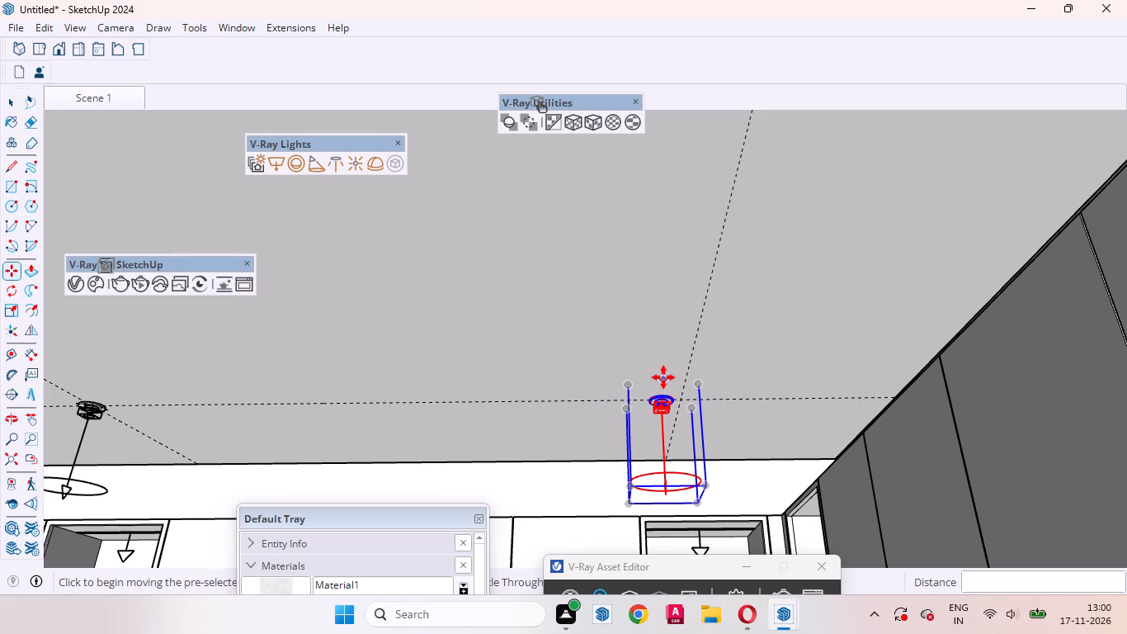
click(663, 375)
click(689, 371)
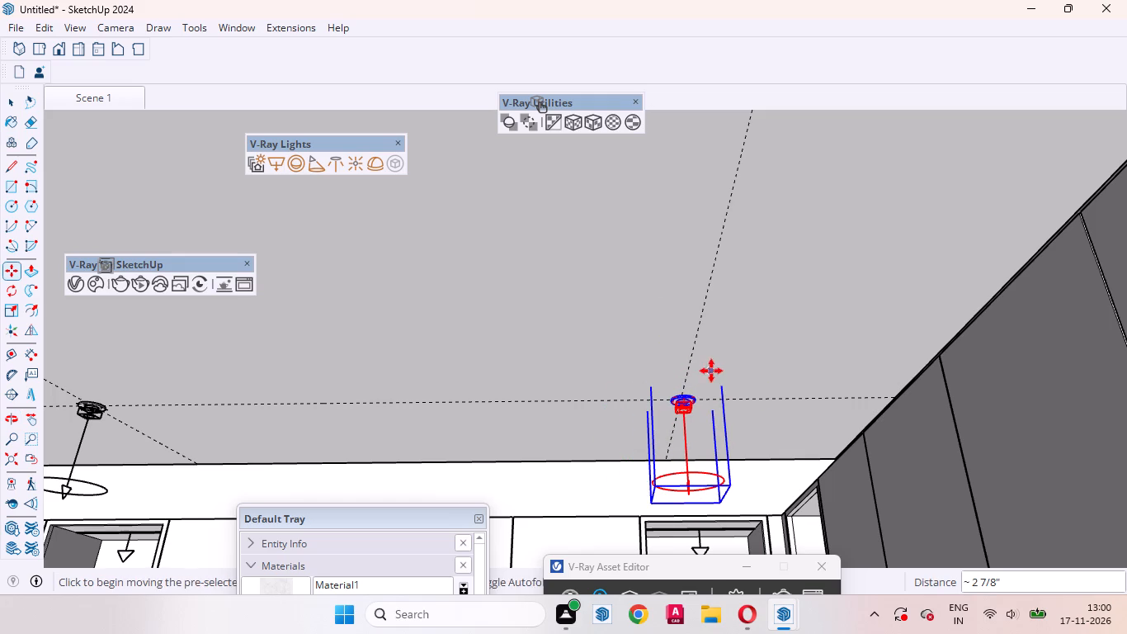
key(space)
Copy the fixture at the back-right guide intersection twice along the back guide, spacing the copies 2' apart.
scroll(818, 348, down, 12)
middle_drag(673, 419, 643, 390)
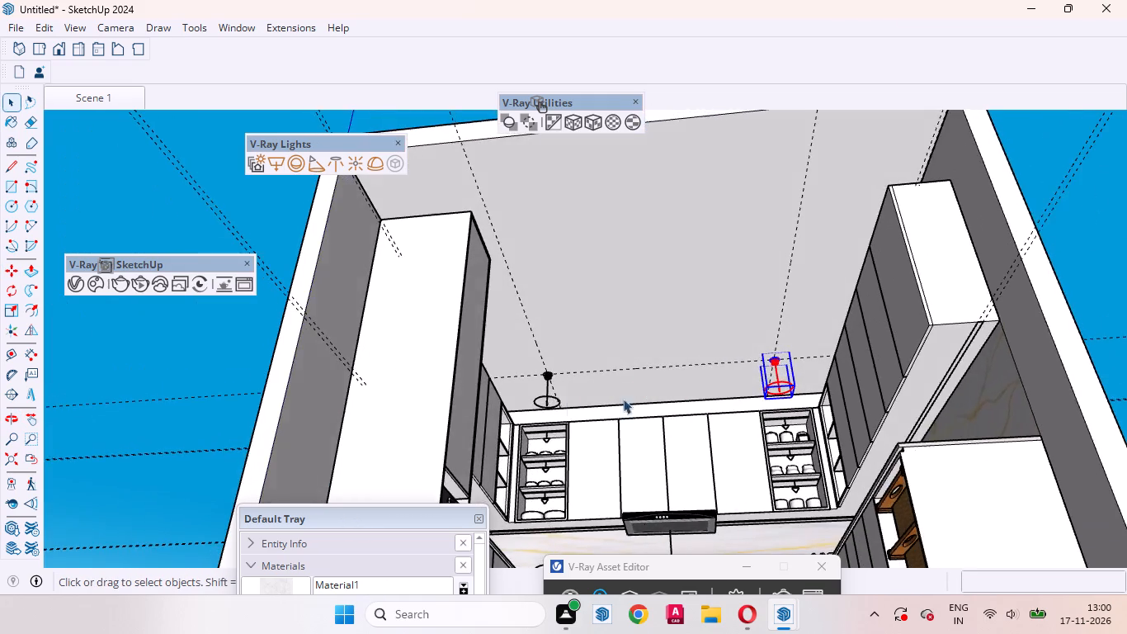
scroll(552, 403, up, 3)
key(m)
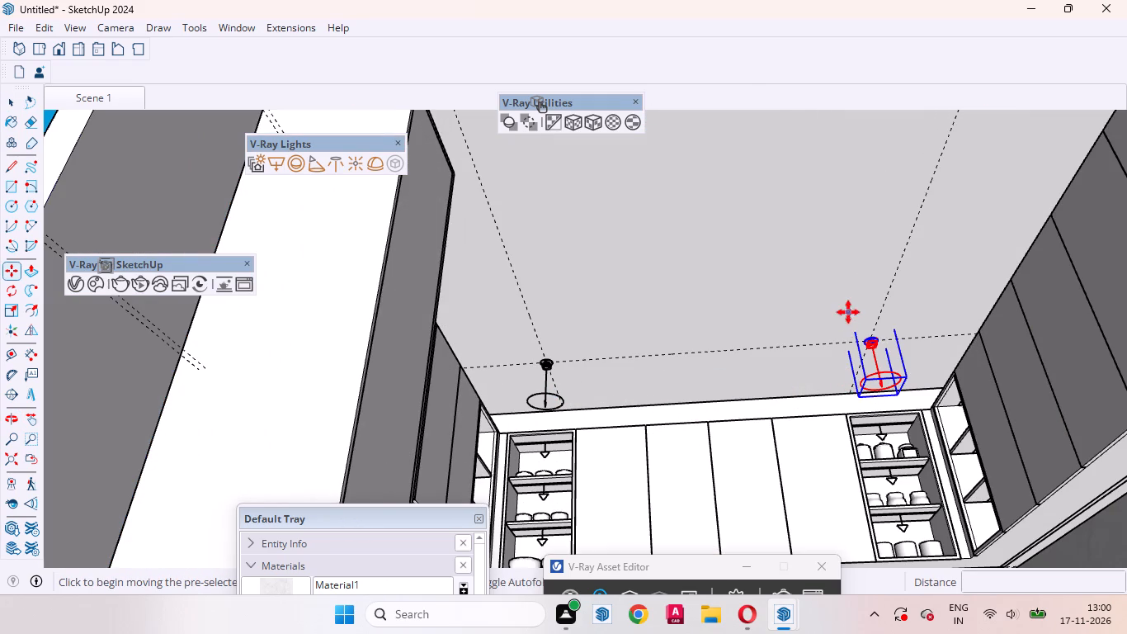
click(860, 294)
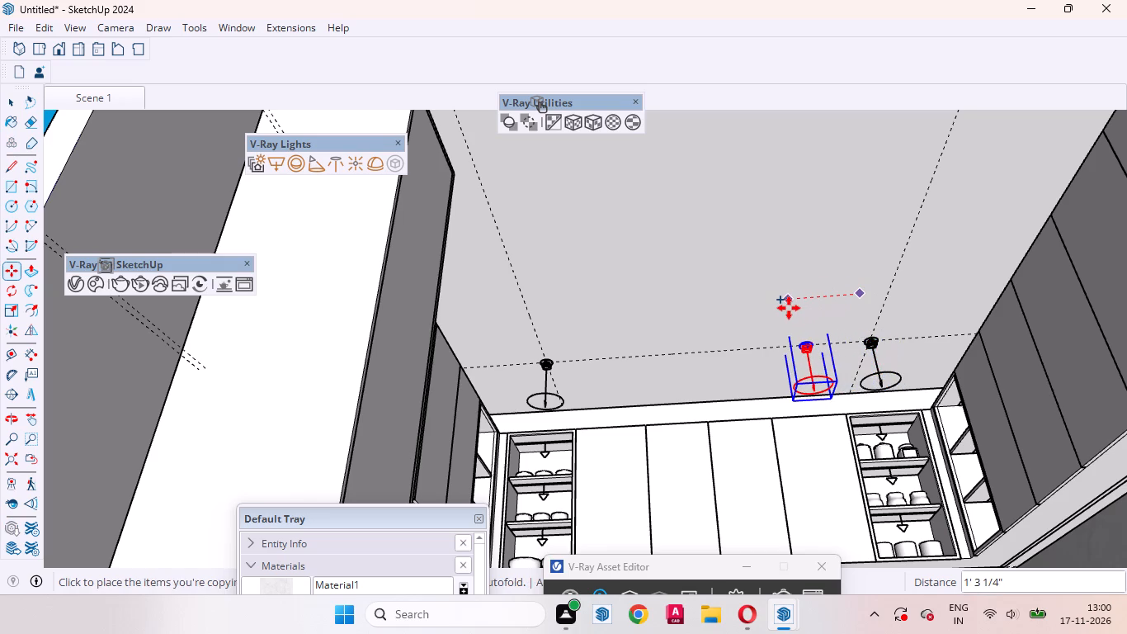
text(24)
key(Return)
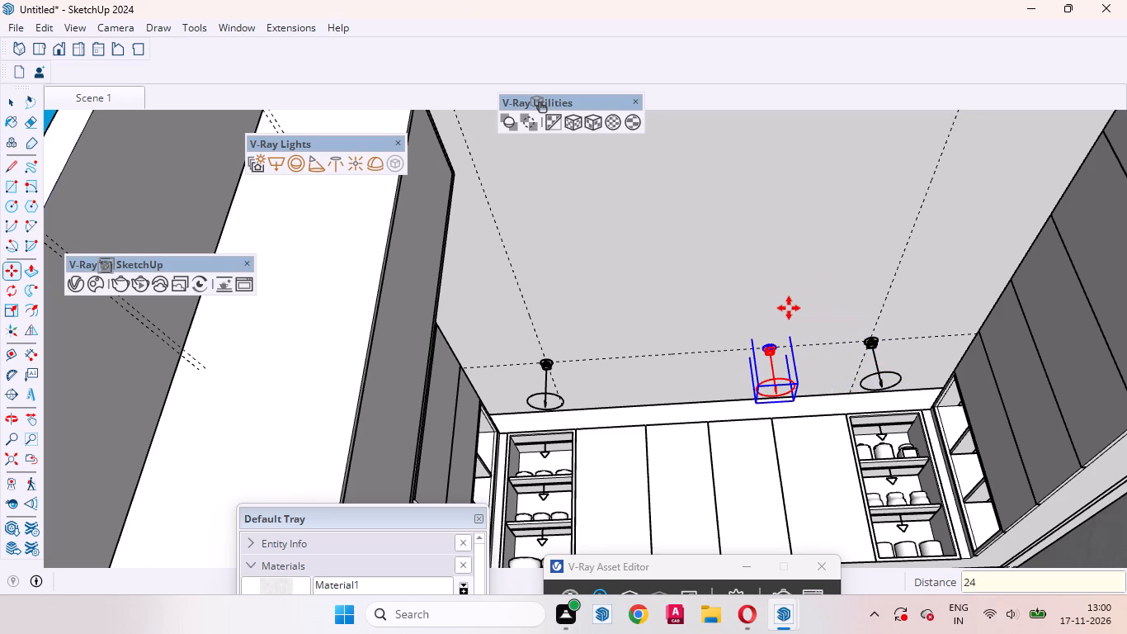
click(795, 300)
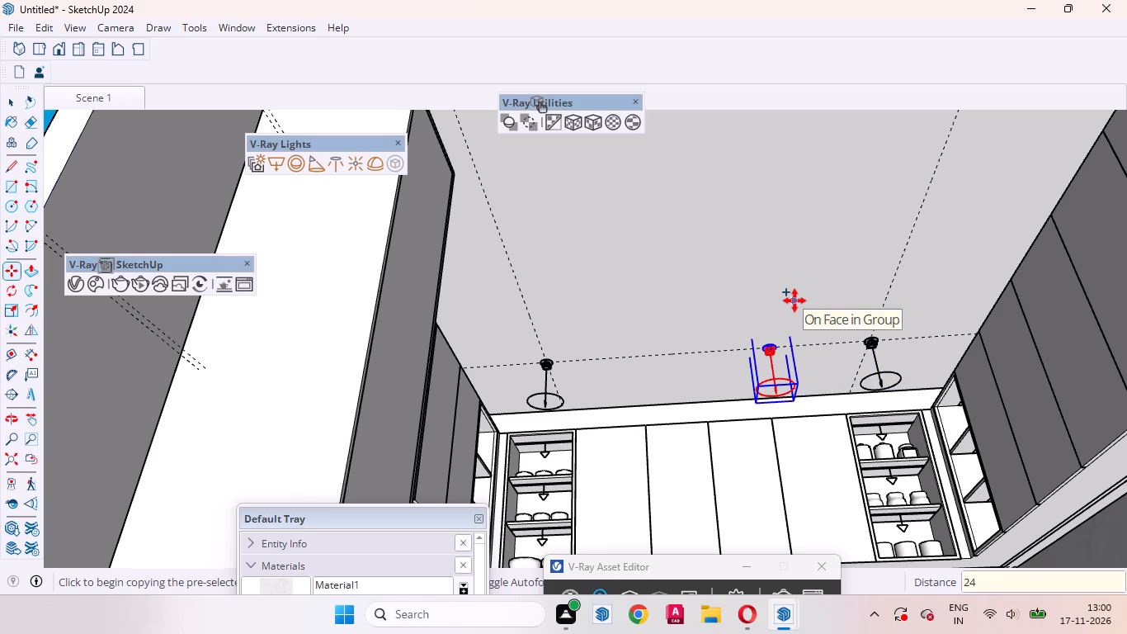
click(686, 309)
key(space)
scroll(684, 437, down, 7)
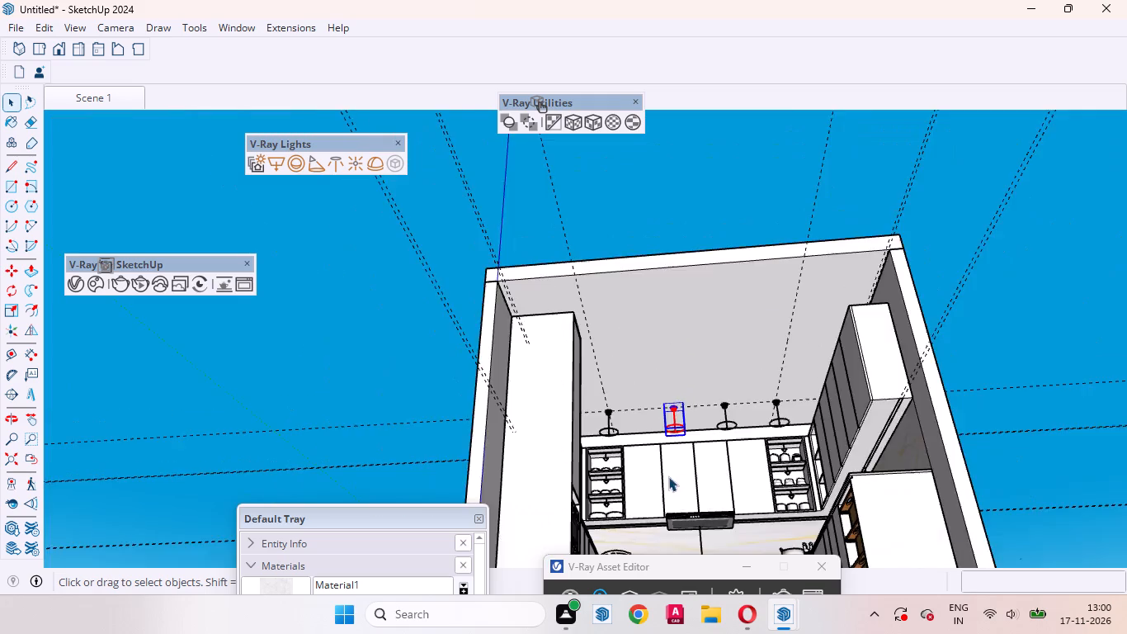
scroll(668, 476, down, 4)
click(649, 287)
Shift the second intermediate fixture on the back guide about 3 5/8" toward the back-left fixture.
scroll(639, 386, up, 9)
middle_drag(667, 457, 684, 492)
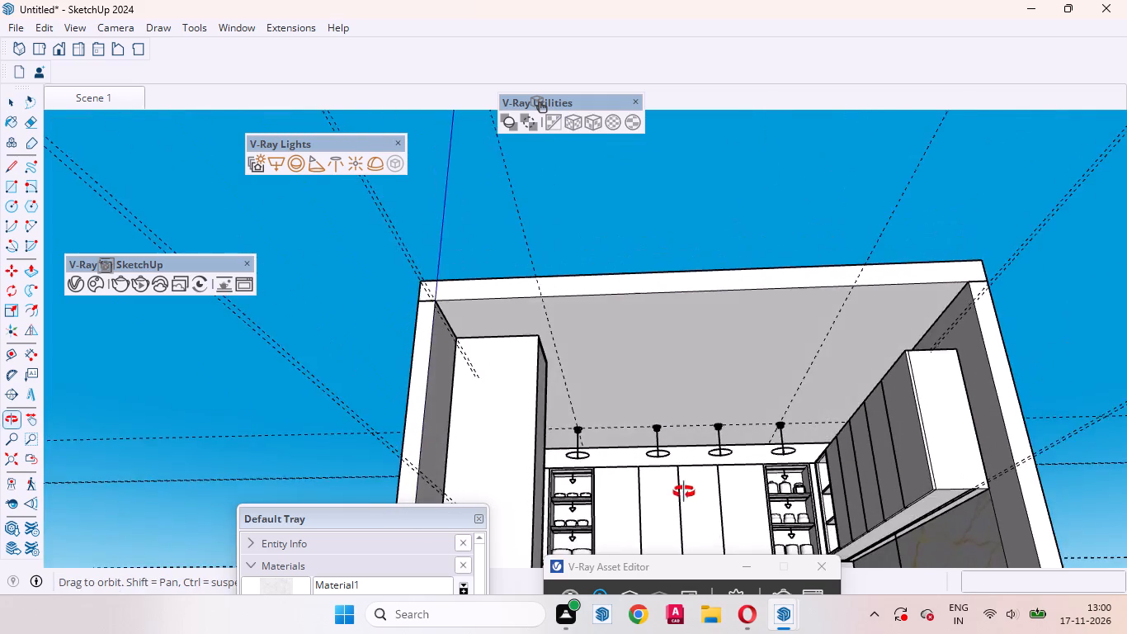
middle_drag(684, 492, 685, 492)
scroll(648, 450, up, 7)
click(662, 422)
click(683, 374)
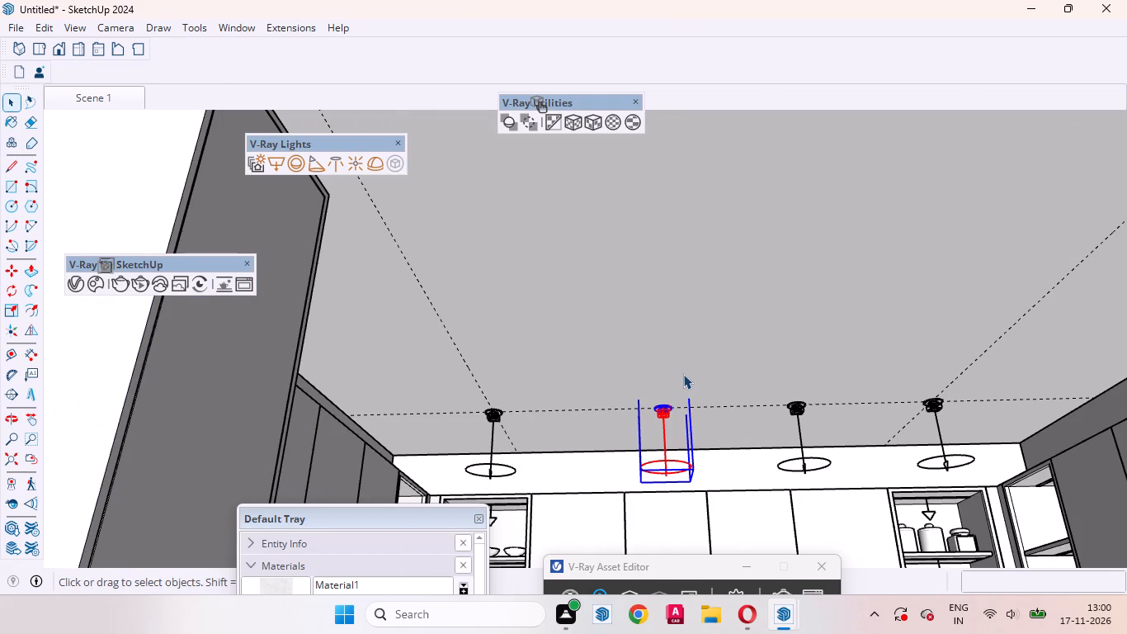
key(m)
click(686, 355)
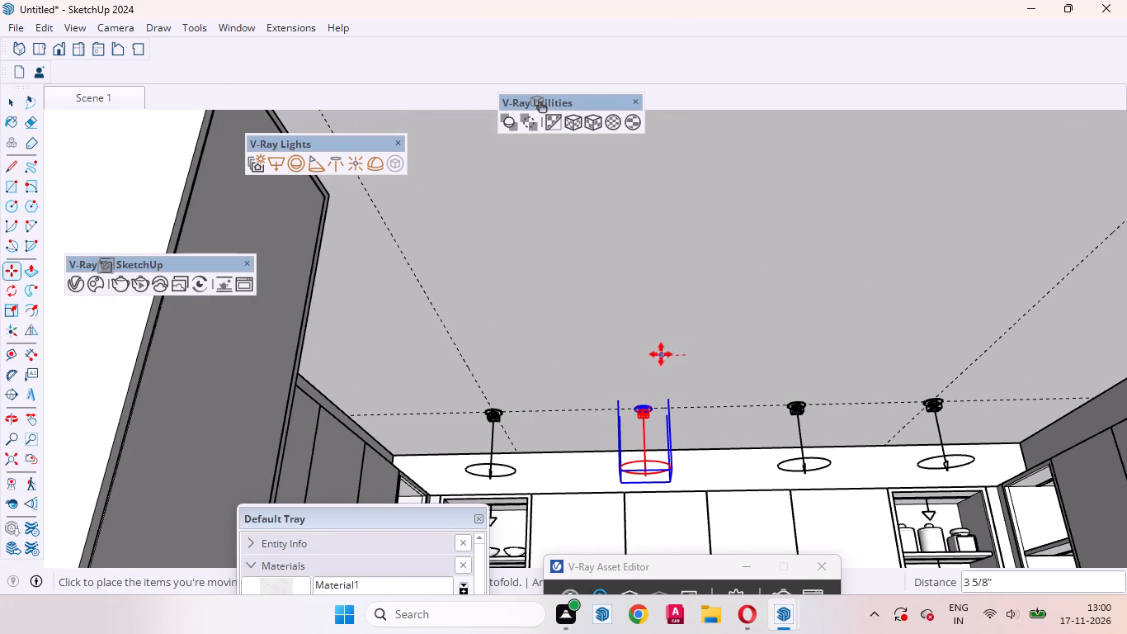
click(661, 354)
key(space)
scroll(662, 411, down, 12)
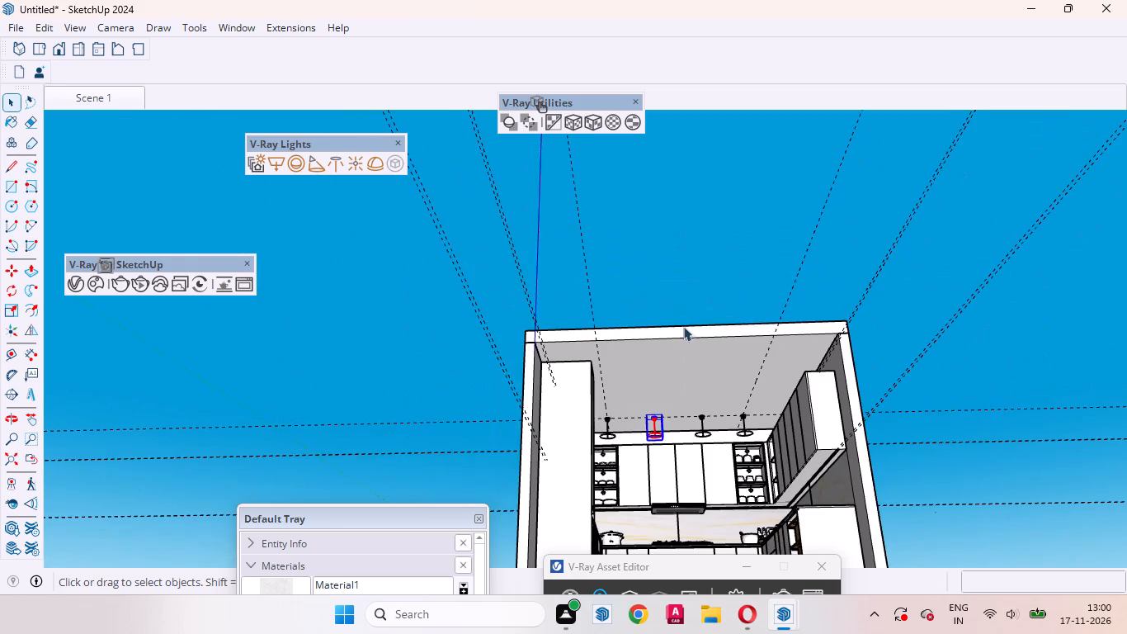
click(678, 296)
Copy the back-left corner fixture 24" along the left guide toward the room's front.
middle_drag(674, 403, 724, 405)
scroll(738, 414, up, 8)
middle_drag(554, 440, 507, 428)
scroll(606, 378, down, 2)
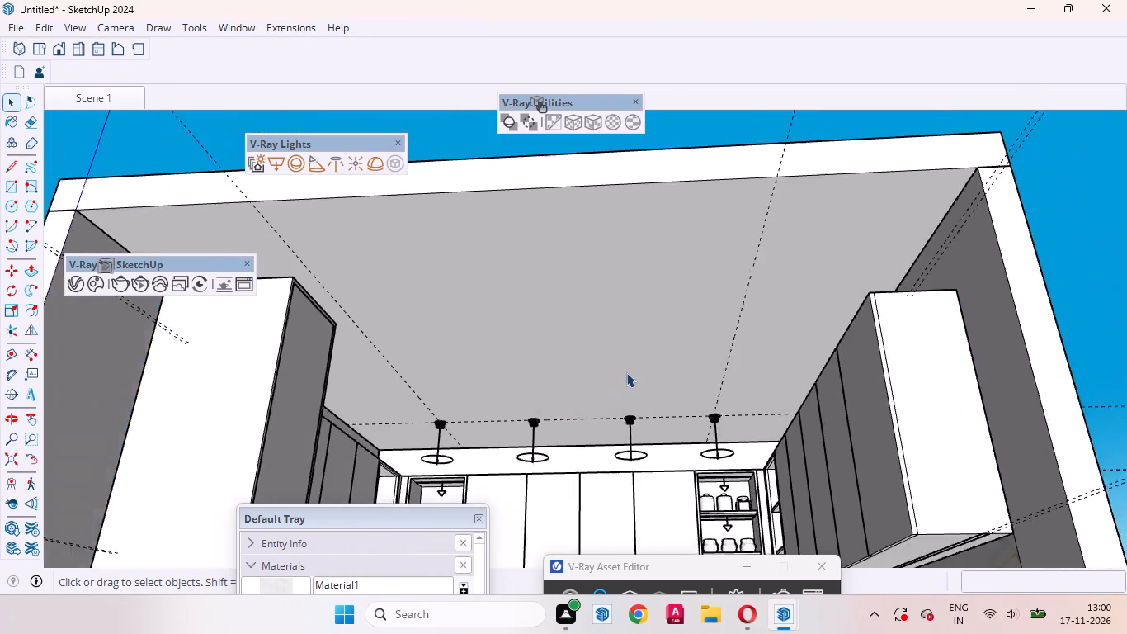
scroll(626, 372, down, 6)
middle_drag(532, 421, 437, 418)
scroll(537, 406, up, 5)
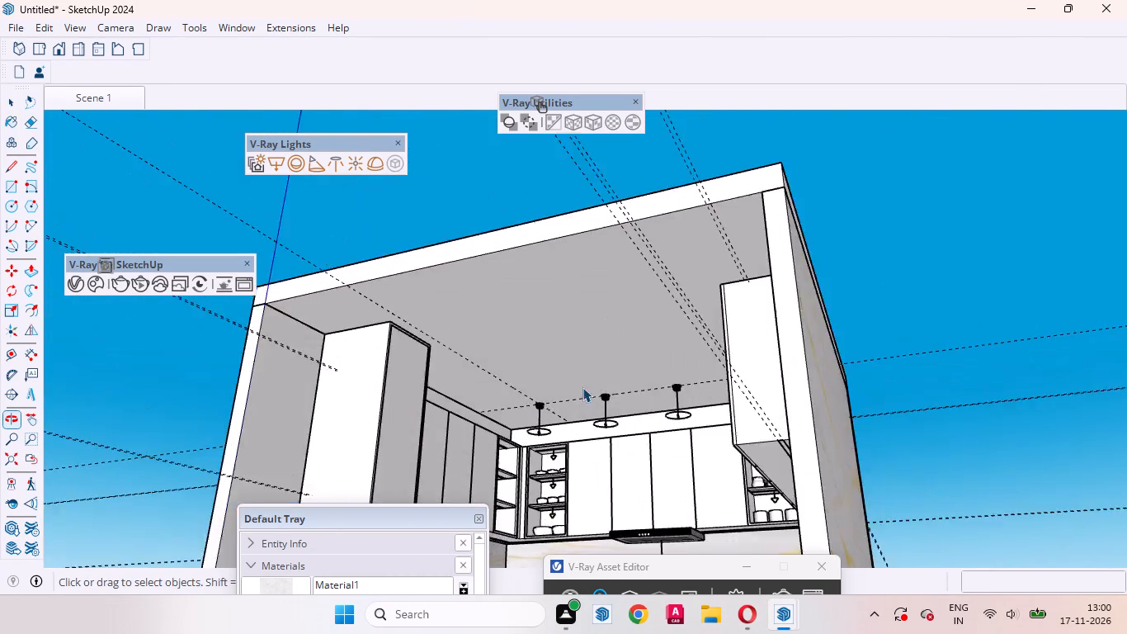
scroll(582, 387, up, 9)
click(540, 397)
scroll(595, 392, down, 2)
scroll(600, 391, up, 1)
scroll(602, 390, down, 5)
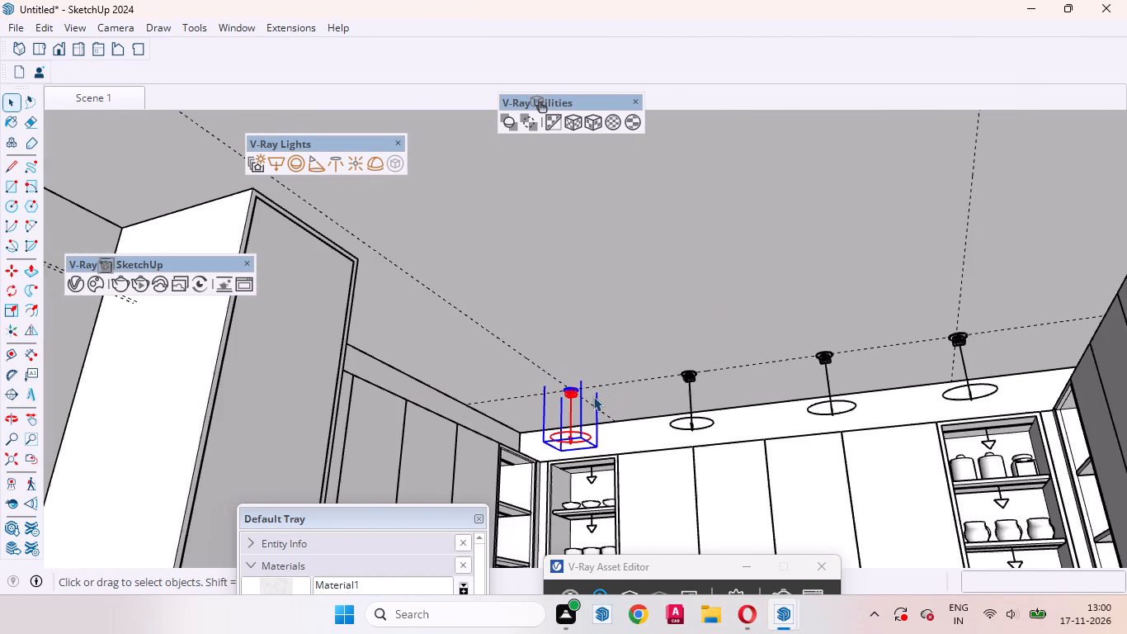
key(m)
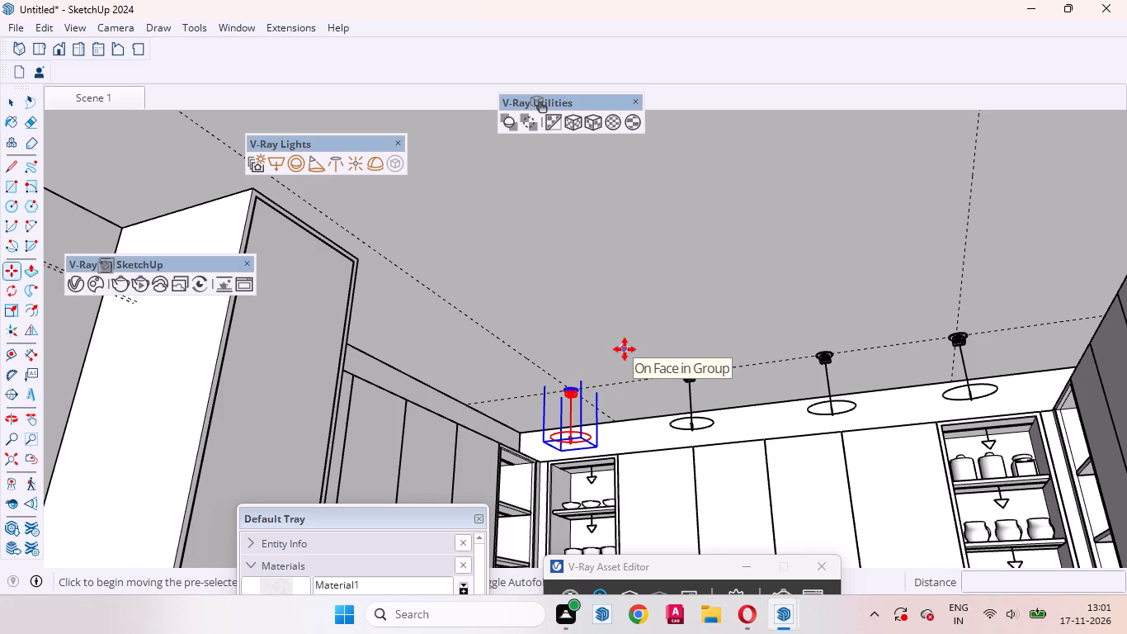
click(625, 349)
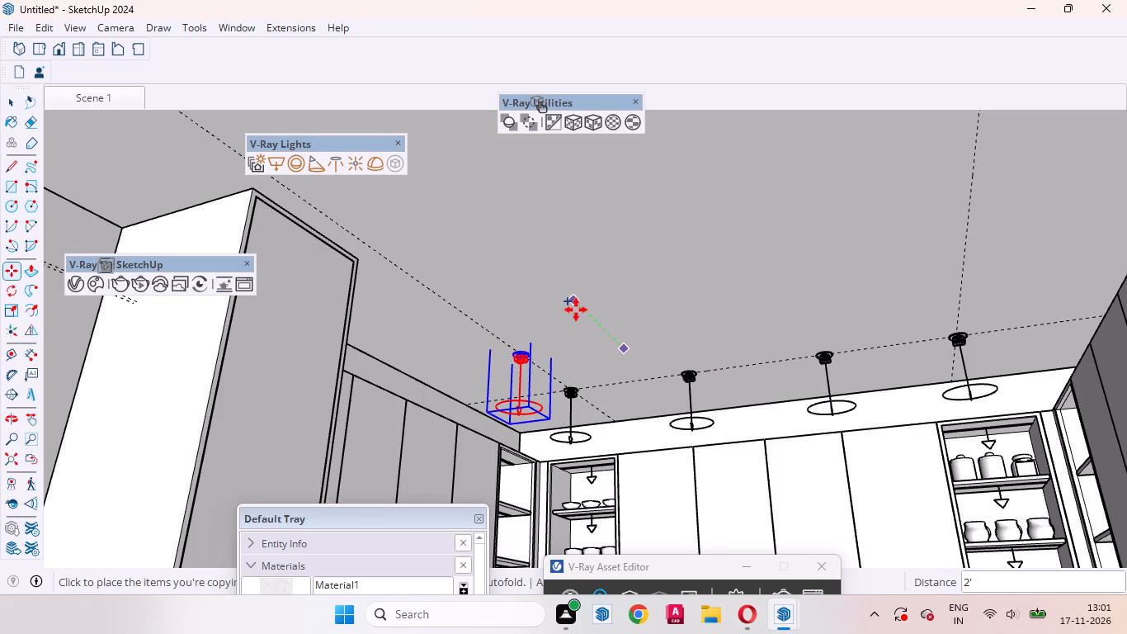
text(24)
key(Return)
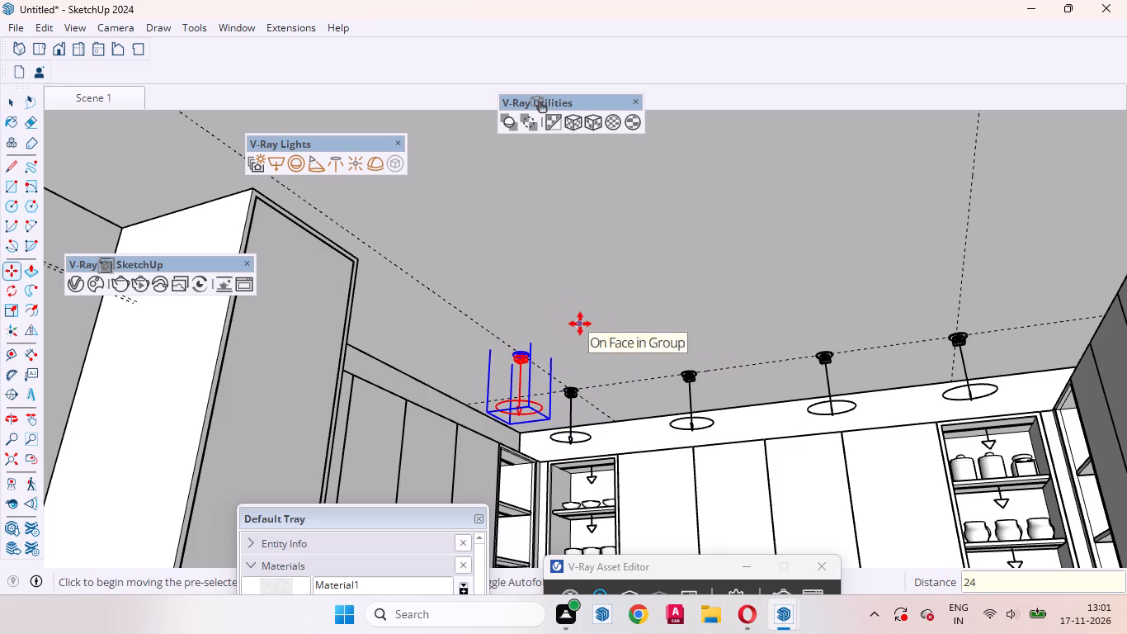
Copy the new left-guide fixture another 24" along the left guide.
click(582, 323)
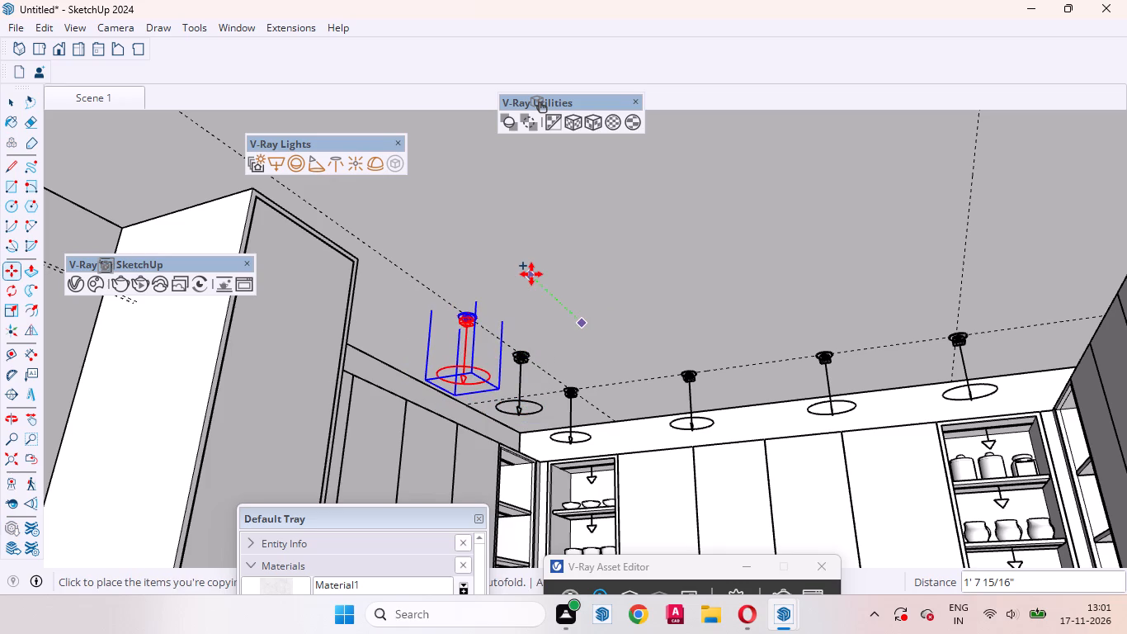
text(24)
key(Return)
scroll(543, 224, up, 2)
middle_drag(562, 286, 485, 309)
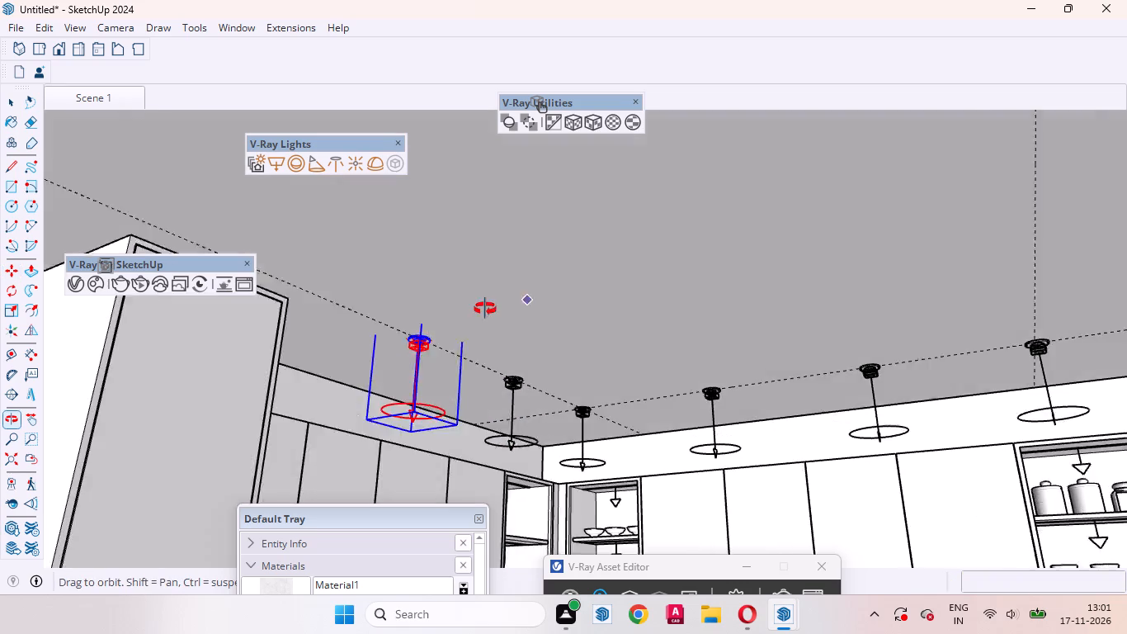
middle_drag(485, 309, 577, 292)
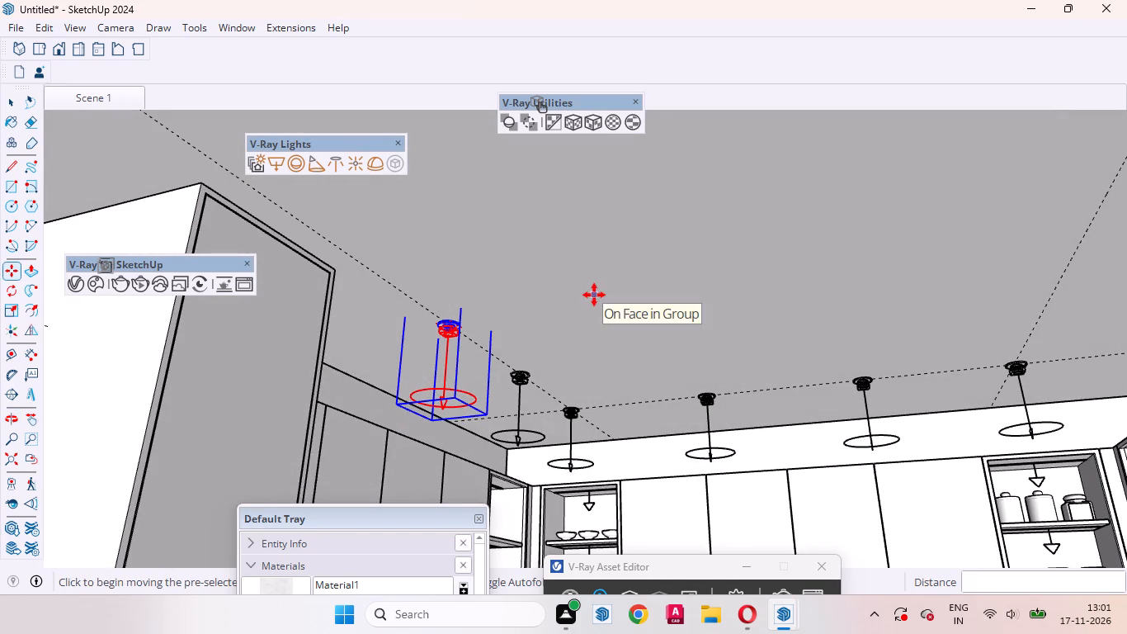
key(space)
Copy the front-most left-guide fixture about 3' further along the left guide toward the front.
scroll(570, 277, down, 9)
middle_drag(558, 337, 741, 342)
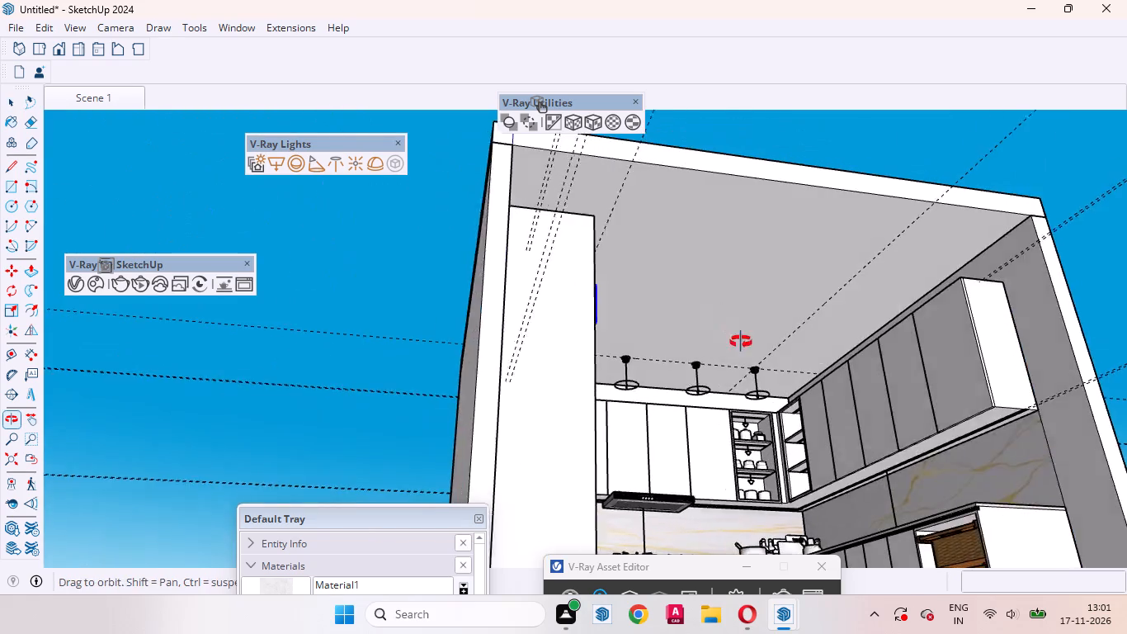
middle_drag(741, 342, 744, 354)
scroll(743, 365, up, 11)
scroll(729, 371, down, 2)
scroll(719, 374, up, 1)
scroll(714, 375, down, 11)
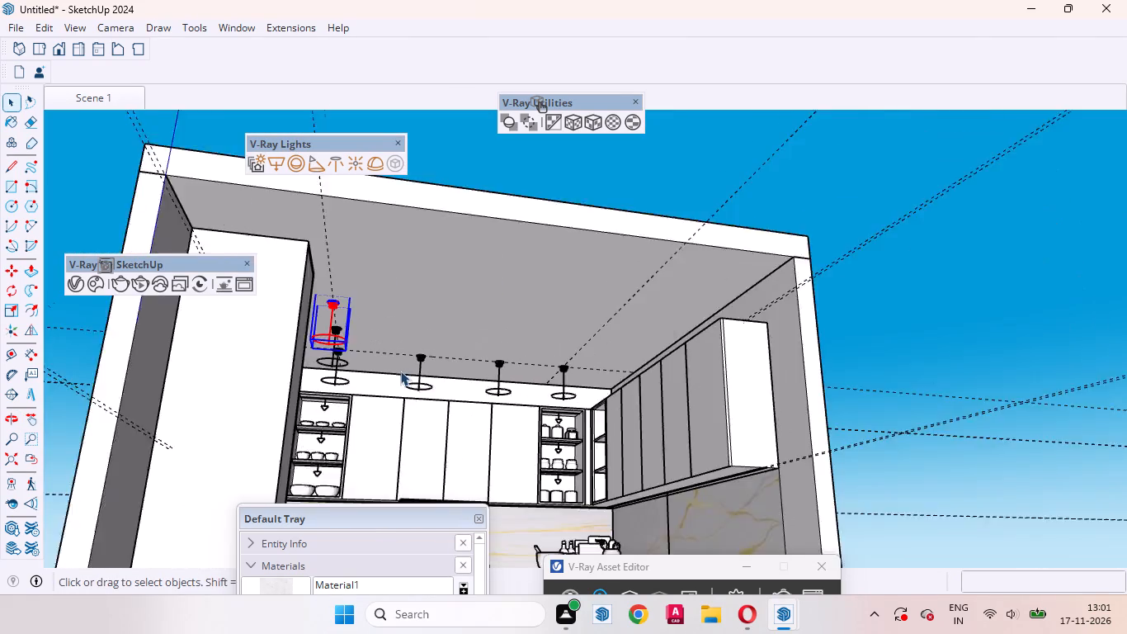
middle_drag(388, 390, 176, 419)
scroll(276, 363, up, 9)
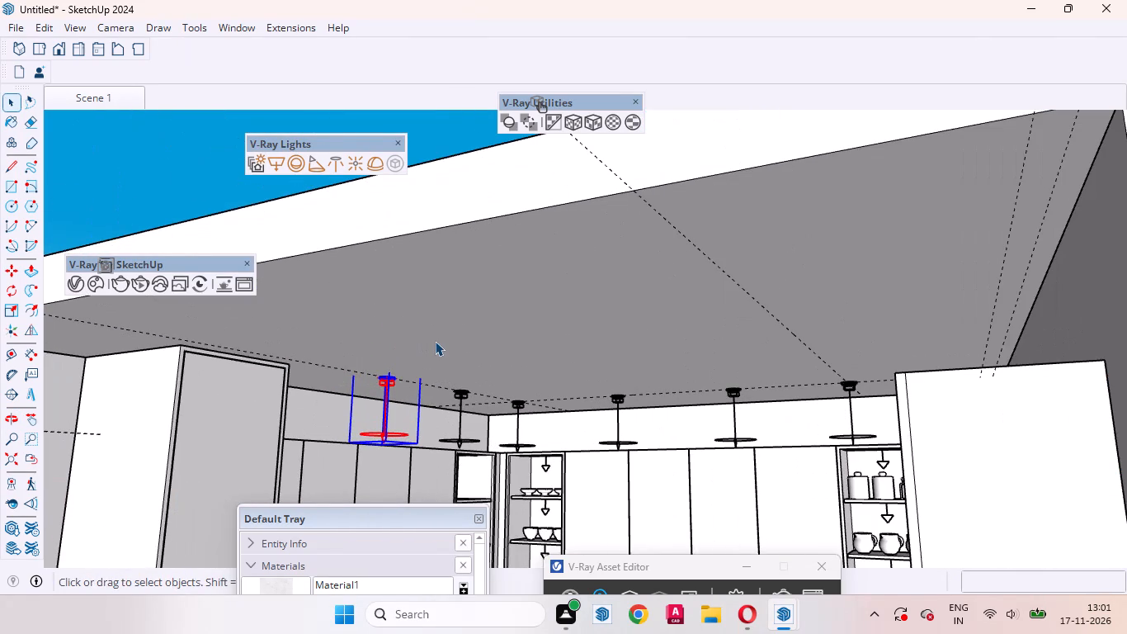
key(m)
click(460, 364)
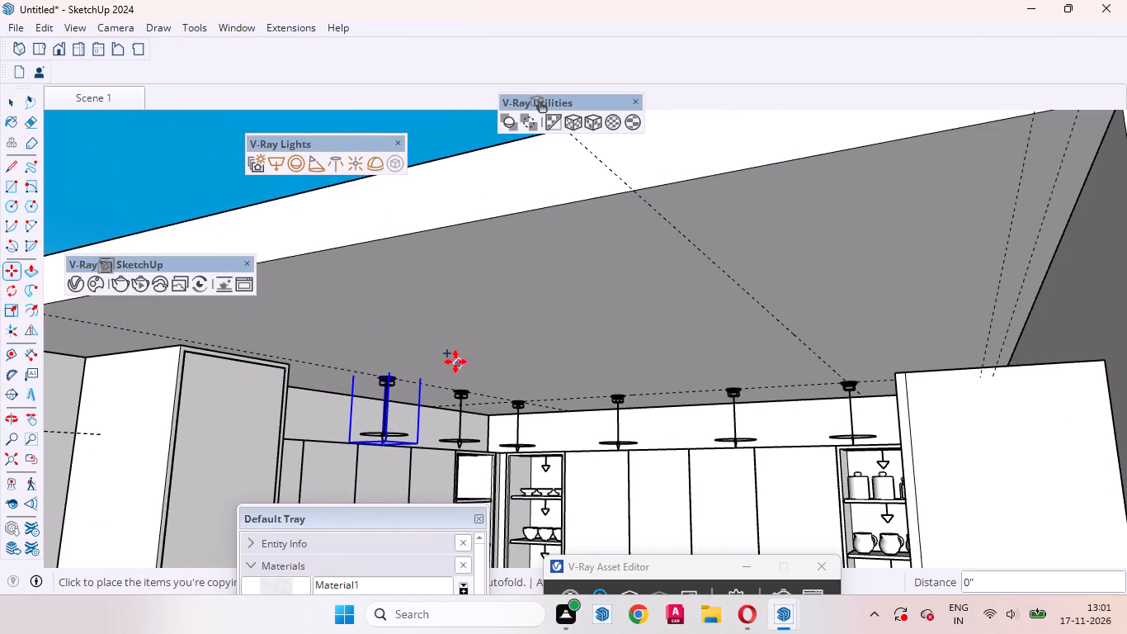
click(293, 319)
Shift the newest front fixture sideways off the left guide, away from the tall cabinet, in two moves.
middle_drag(292, 362, 377, 315)
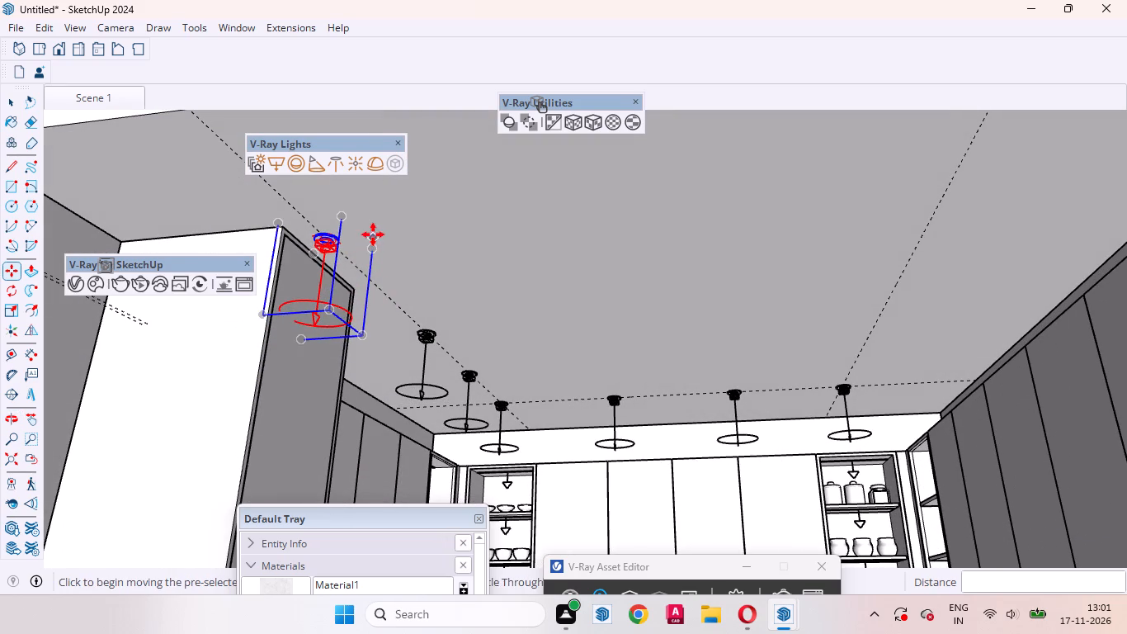
click(373, 234)
click(417, 233)
middle_drag(404, 283, 326, 309)
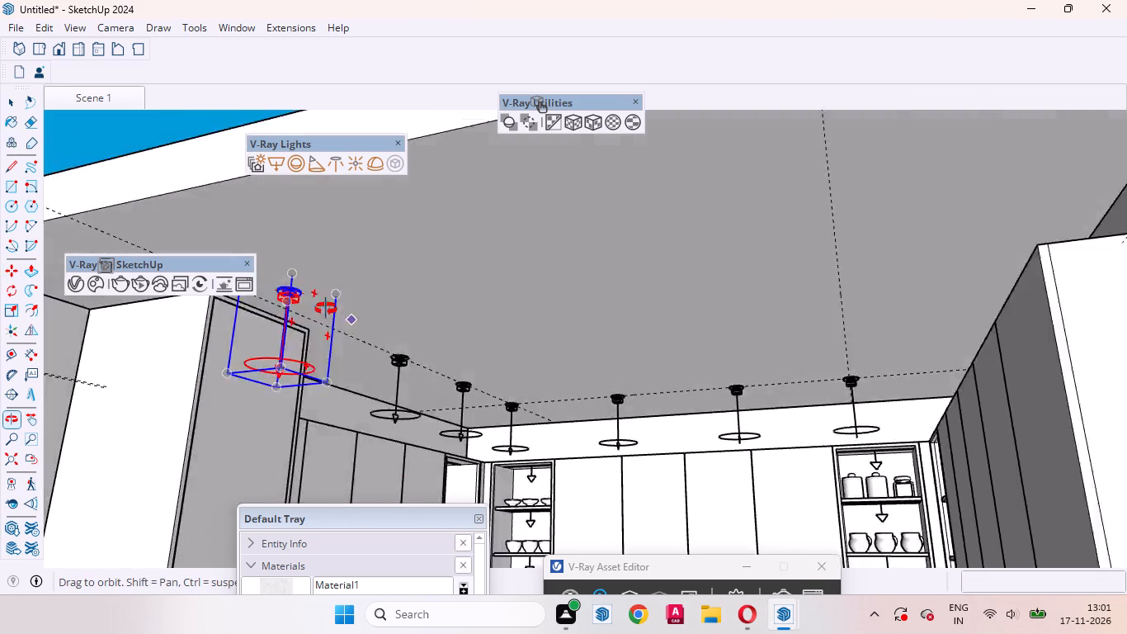
middle_drag(326, 309, 430, 277)
scroll(460, 325, down, 3)
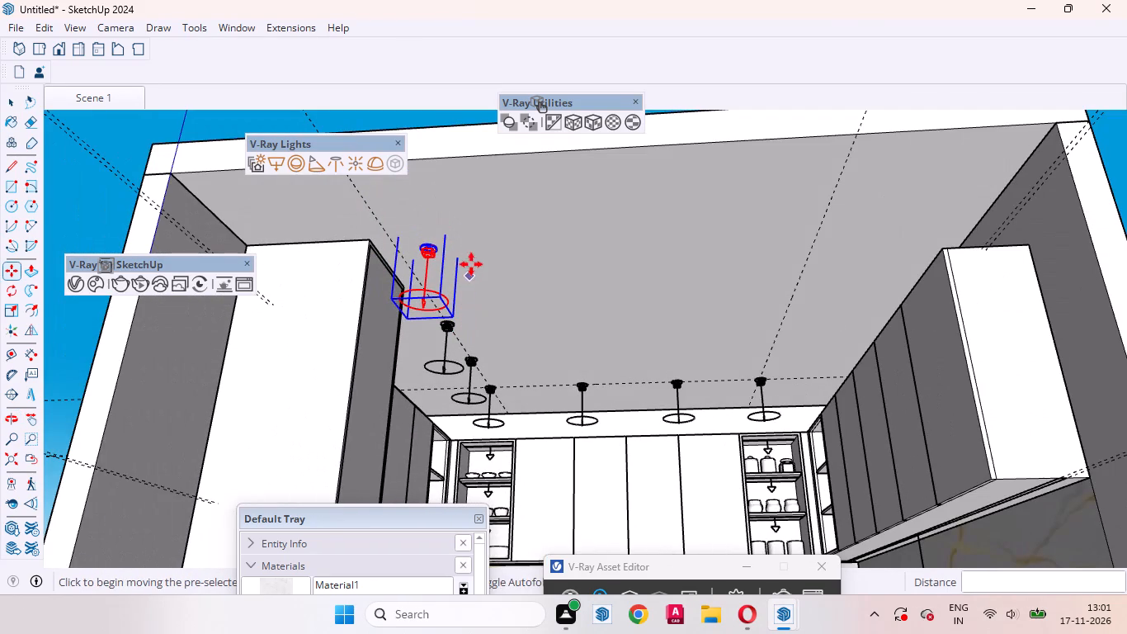
click(475, 251)
click(493, 248)
key(space)
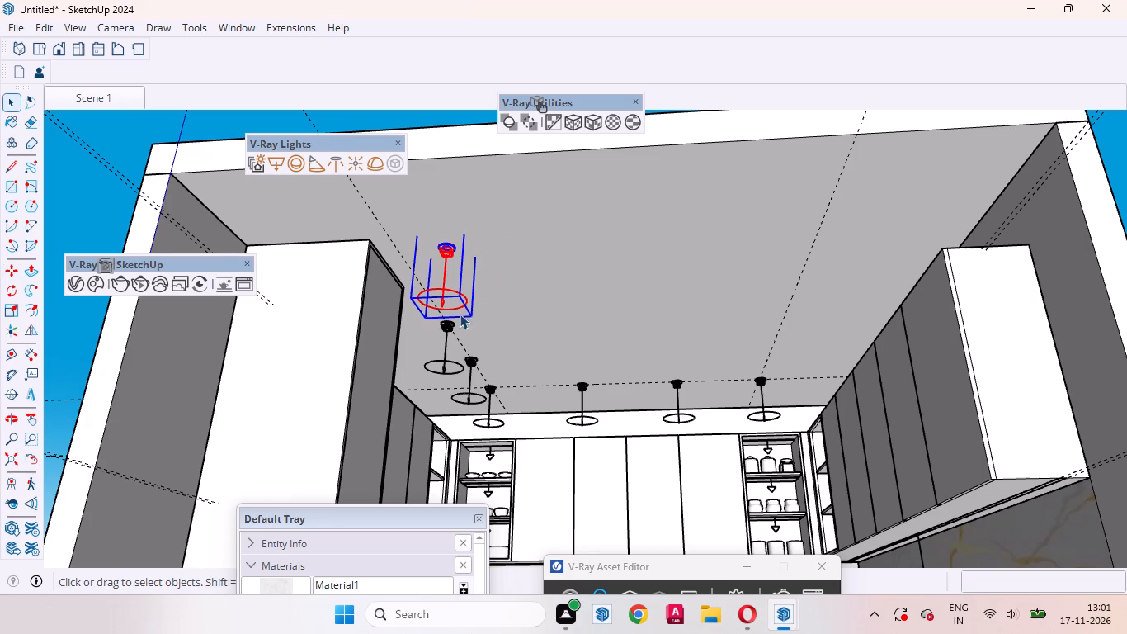
Move the front fixture beside the tall cabinet about 3 5/8" toward the back wall and deselect it.
middle_drag(460, 350, 536, 329)
scroll(511, 315, down, 6)
middle_drag(482, 389, 347, 374)
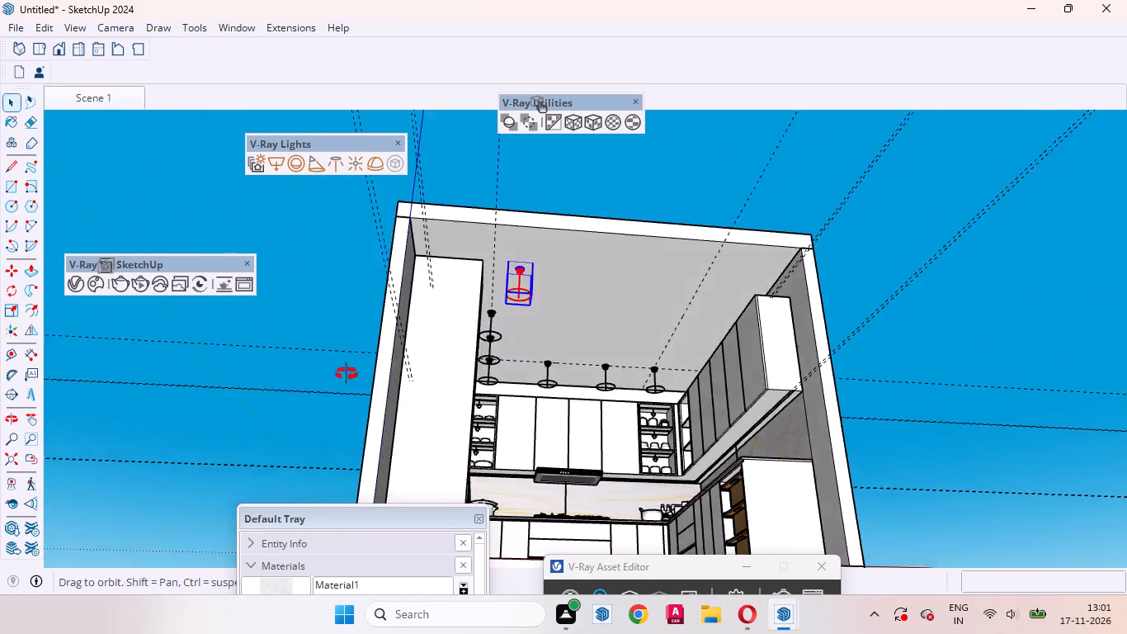
middle_drag(347, 374, 269, 376)
scroll(378, 255, up, 14)
middle_drag(512, 421, 375, 468)
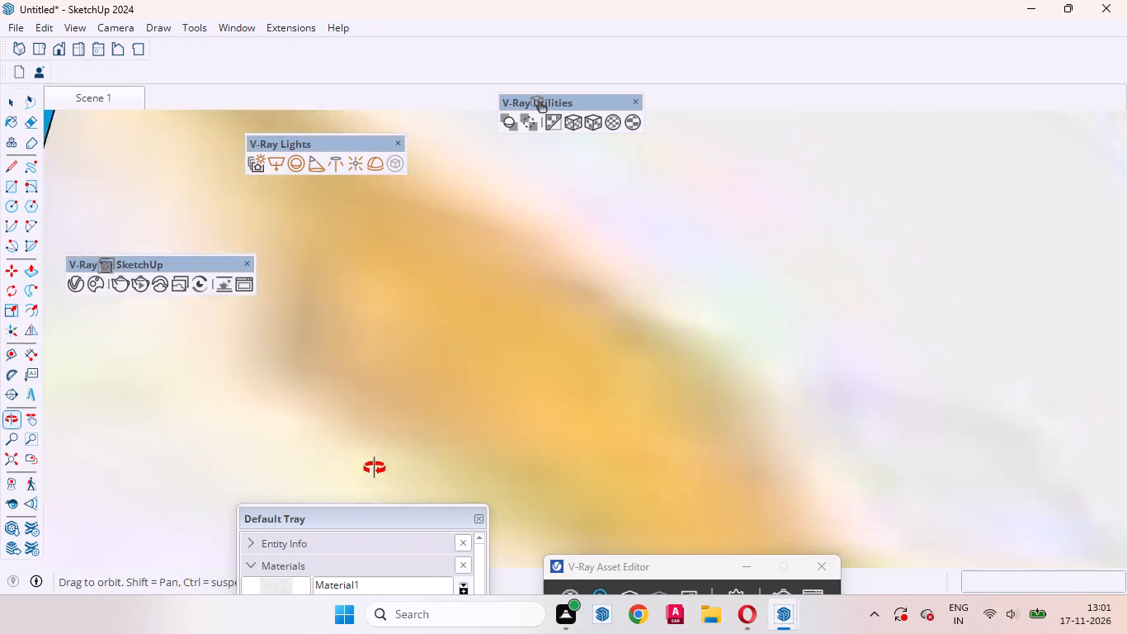
middle_drag(375, 468, 451, 449)
scroll(417, 368, up, 9)
middle_drag(426, 400, 337, 420)
key(m)
click(314, 412)
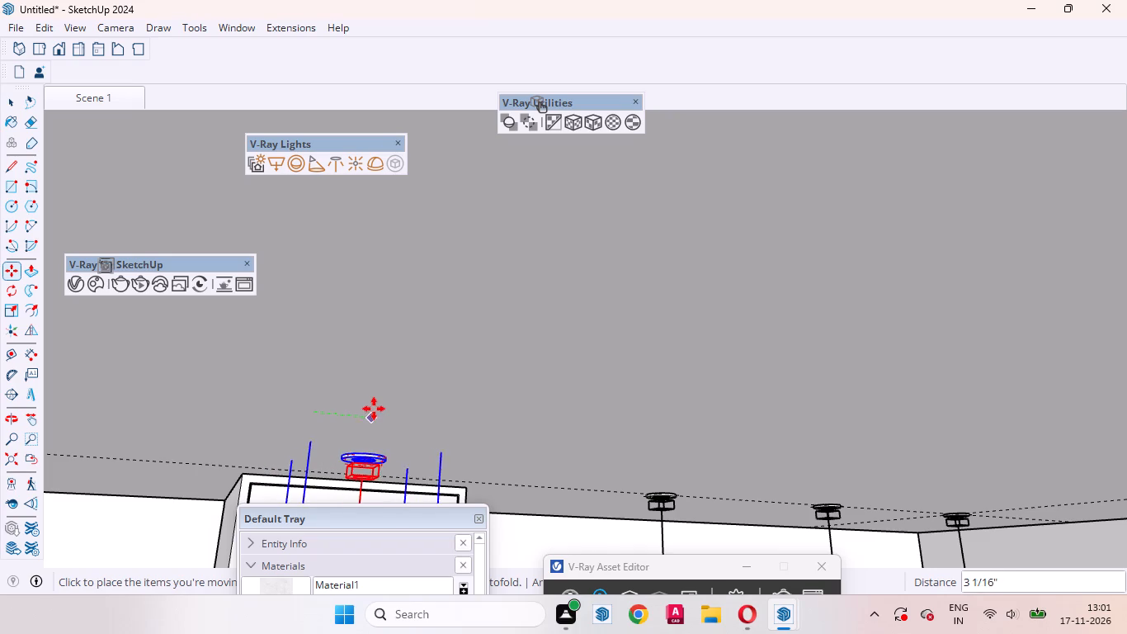
click(382, 412)
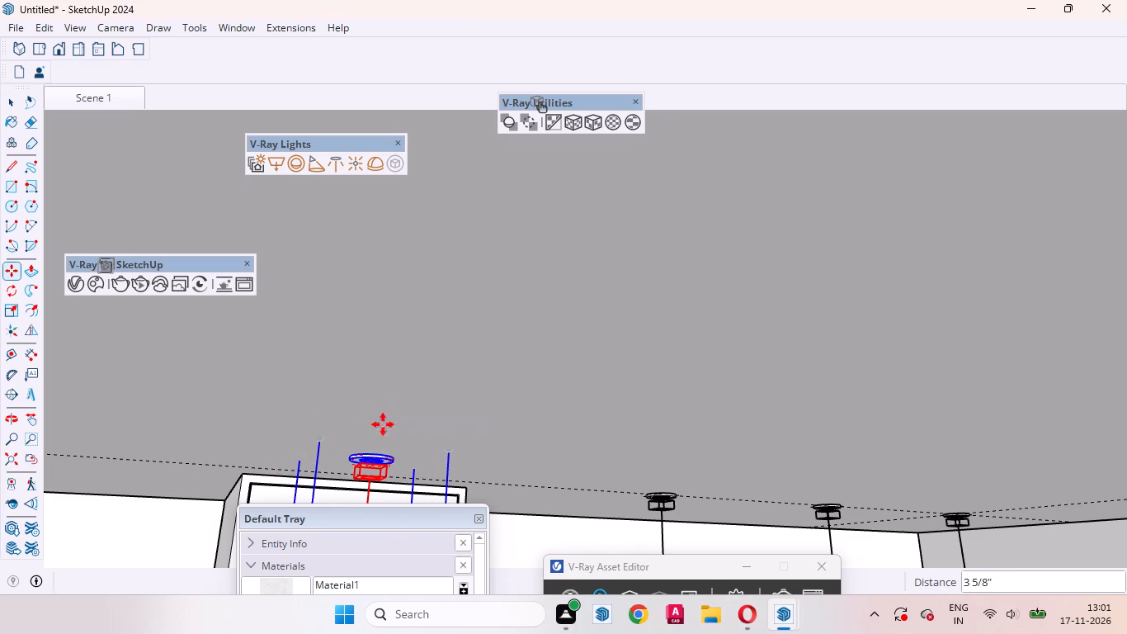
key(space)
middle_drag(359, 466, 550, 409)
scroll(559, 410, down, 5)
scroll(551, 414, up, 1)
scroll(551, 414, down, 1)
scroll(551, 414, up, 1)
scroll(551, 414, down, 10)
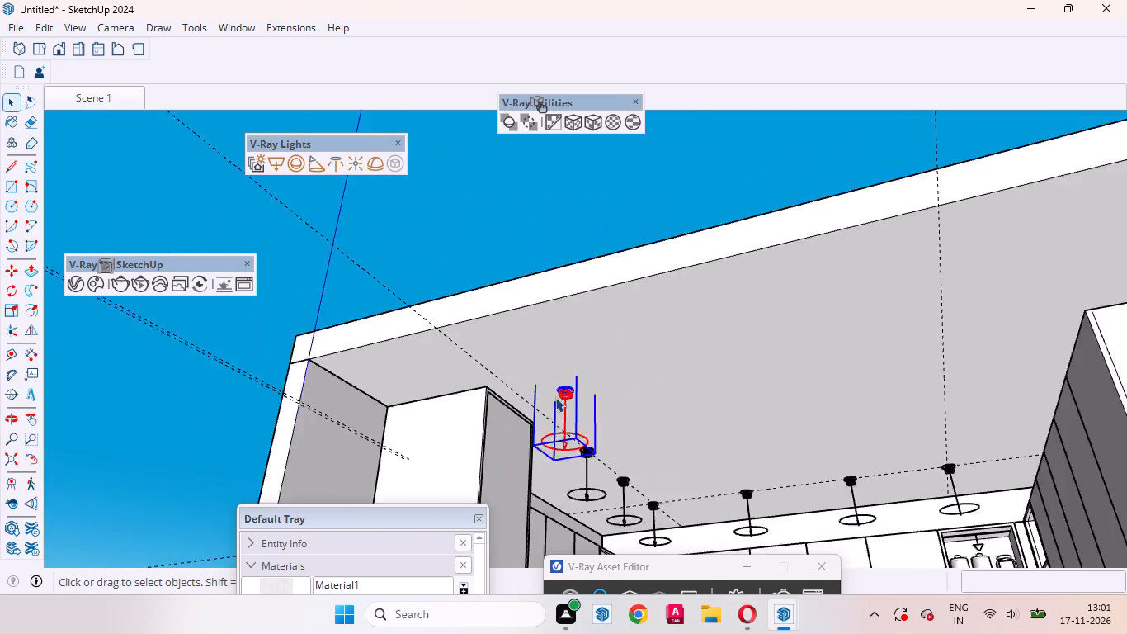
scroll(555, 397, down, 6)
click(559, 296)
Copy the corner fixture where the back and right guides meet 24" along the right guide toward the front.
scroll(644, 441, up, 4)
middle_drag(673, 450, 811, 471)
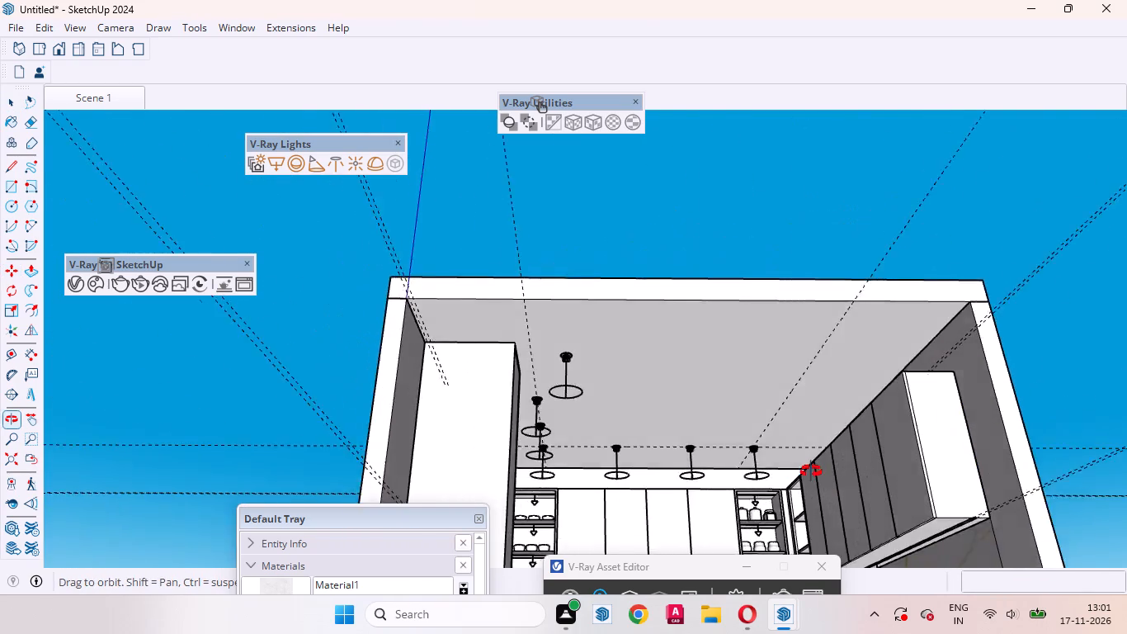
middle_drag(811, 471, 817, 476)
scroll(758, 485, up, 4)
click(736, 439)
middle_drag(762, 466, 858, 472)
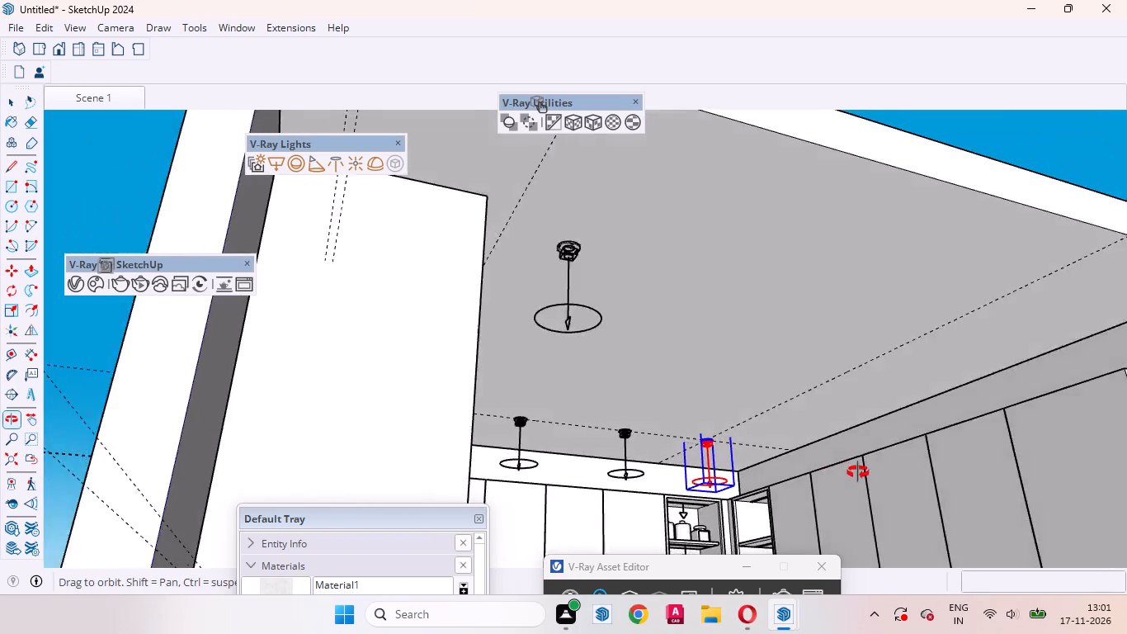
middle_drag(858, 472, 875, 491)
scroll(684, 457, down, 8)
middle_drag(797, 498, 824, 447)
scroll(684, 461, up, 2)
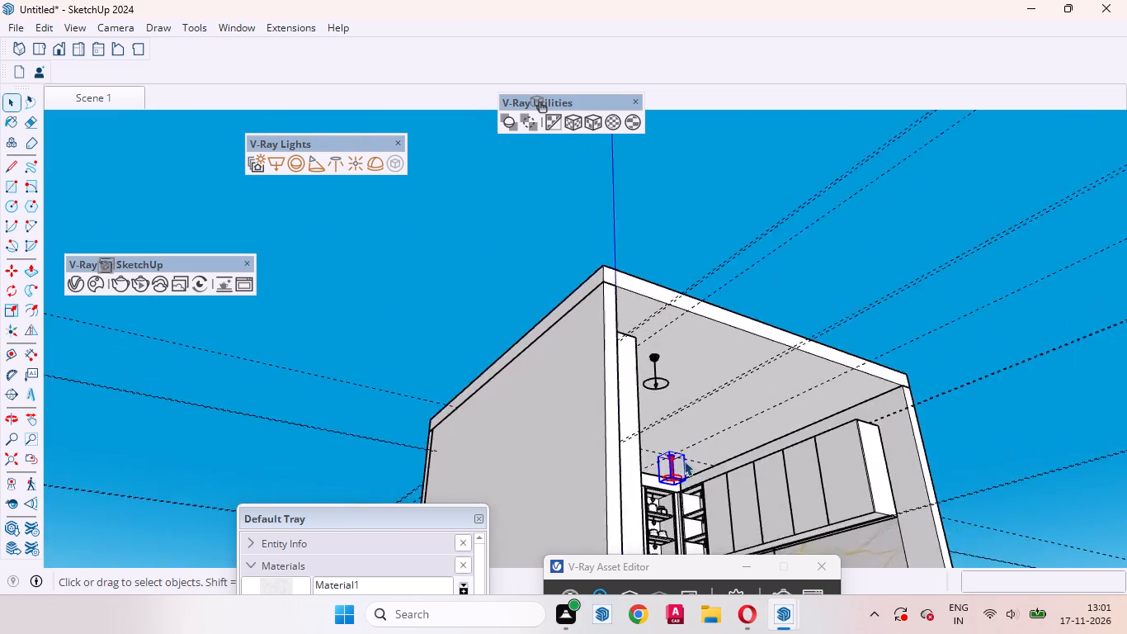
scroll(684, 461, up, 9)
key(m)
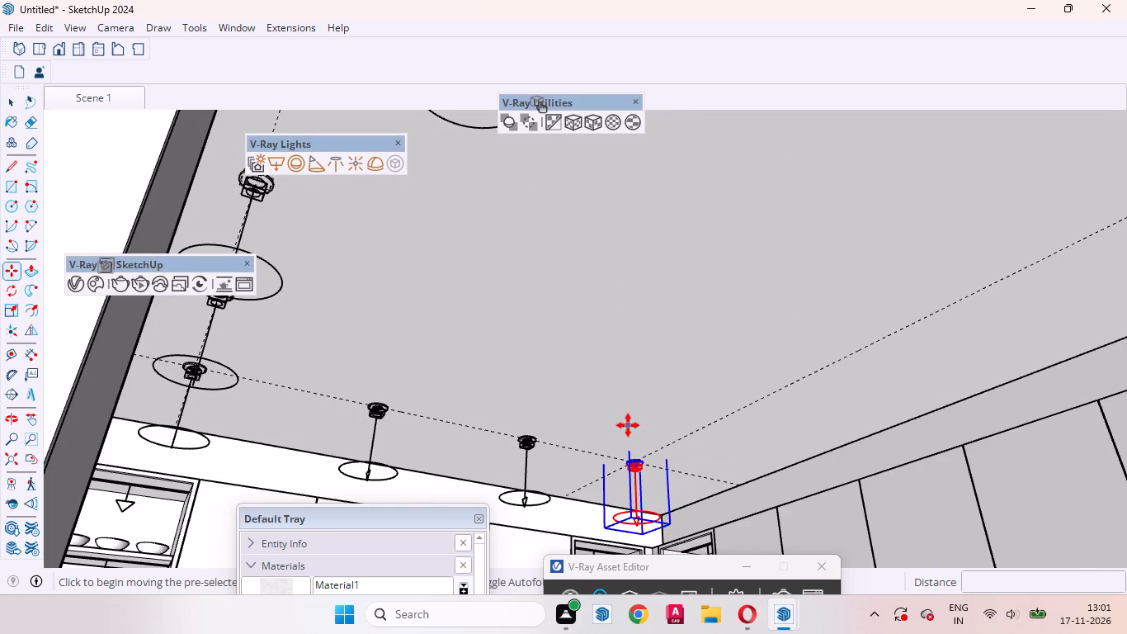
click(628, 425)
text(24)
key(Return)
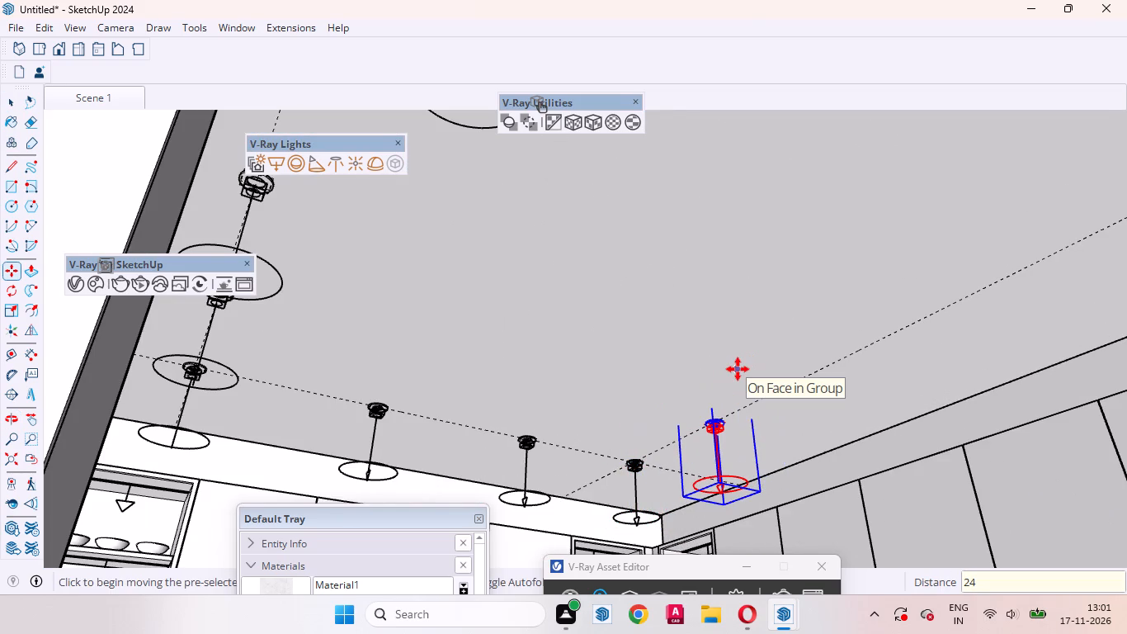
Array the new right-guide fixture along the right guide toward the front, making four copies at 24" spacing.
click(738, 369)
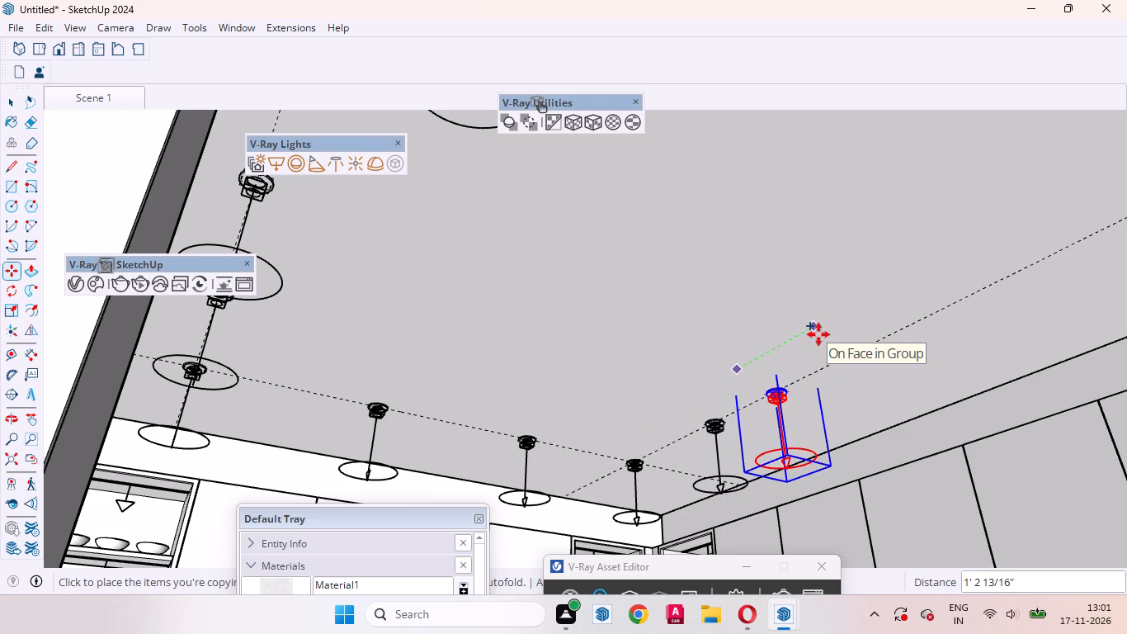
text(24)
key(Return)
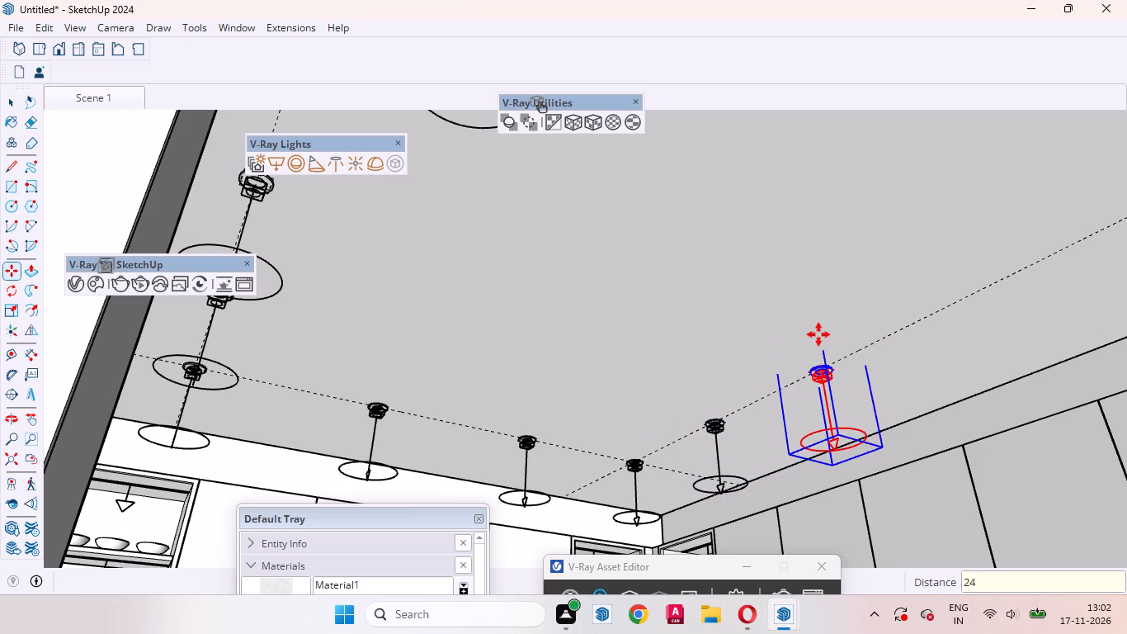
key(shift+asterisk)
key(4)
key(Return)
key(space)
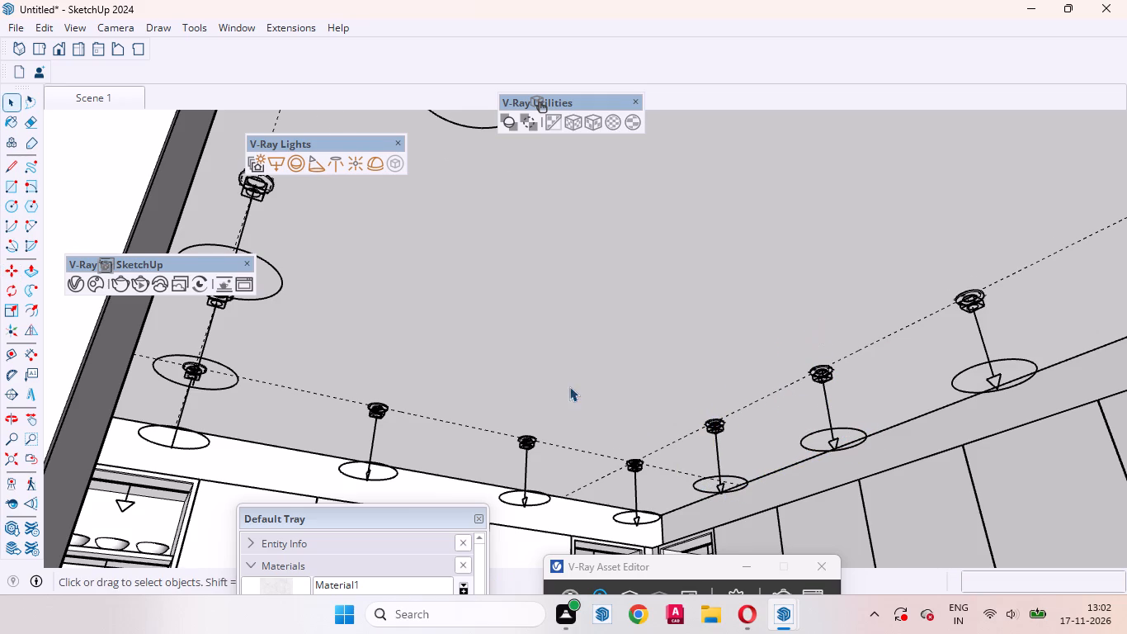
Erase the last right-guide fixture that sits past the ceiling's front edge.
scroll(566, 386, down, 8)
scroll(790, 324, up, 4)
click(818, 307)
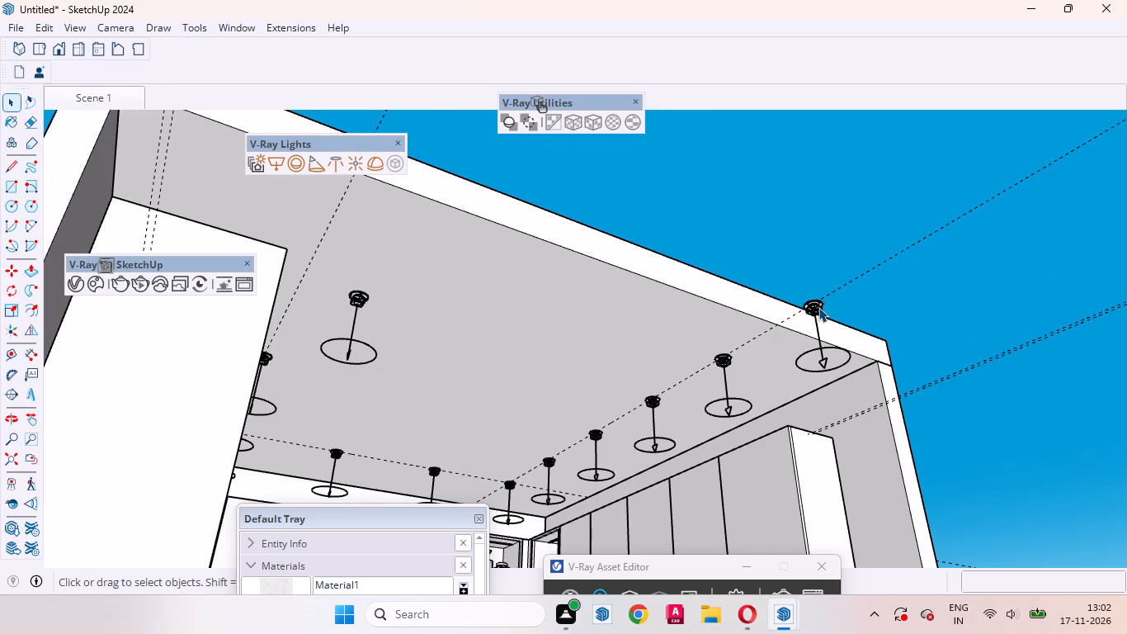
click(814, 309)
right_click(823, 309)
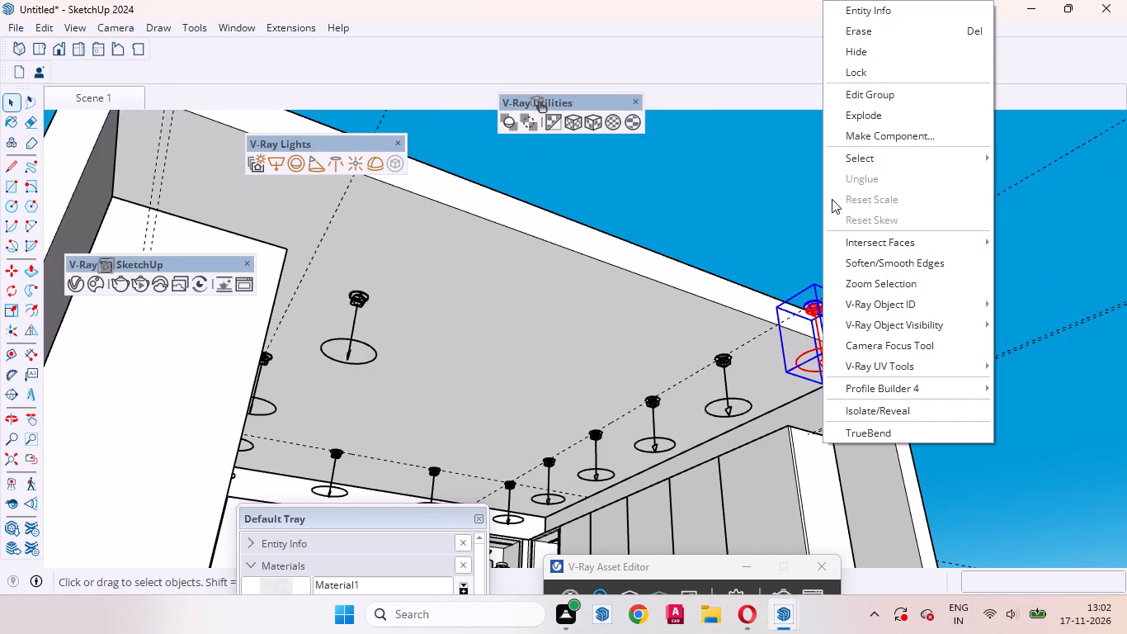
click(873, 26)
click(996, 260)
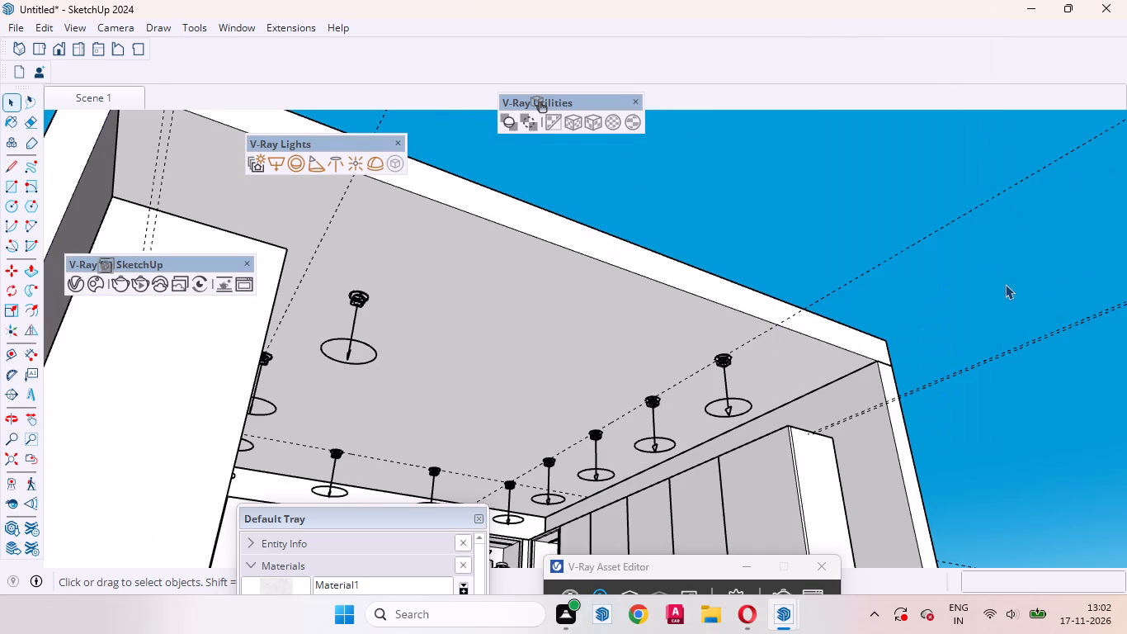
Copy the two middle fixtures on the back guide together toward the front of the ceiling.
middle_drag(988, 289, 837, 272)
scroll(883, 249, down, 8)
scroll(770, 319, up, 5)
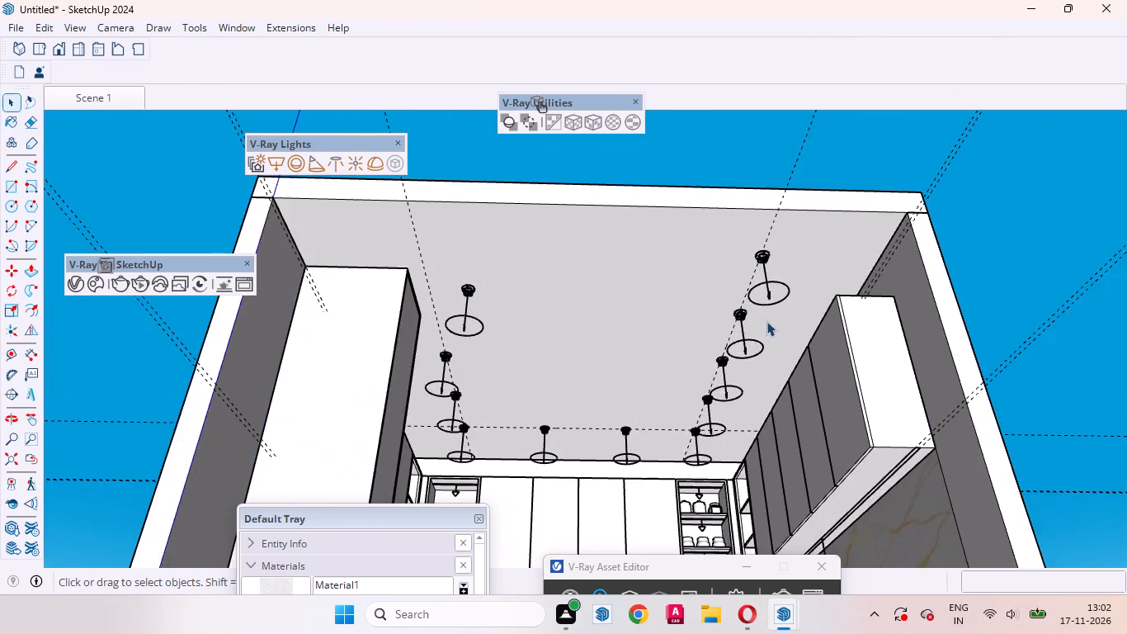
middle_drag(757, 314, 747, 263)
scroll(746, 229, up, 4)
click(750, 203)
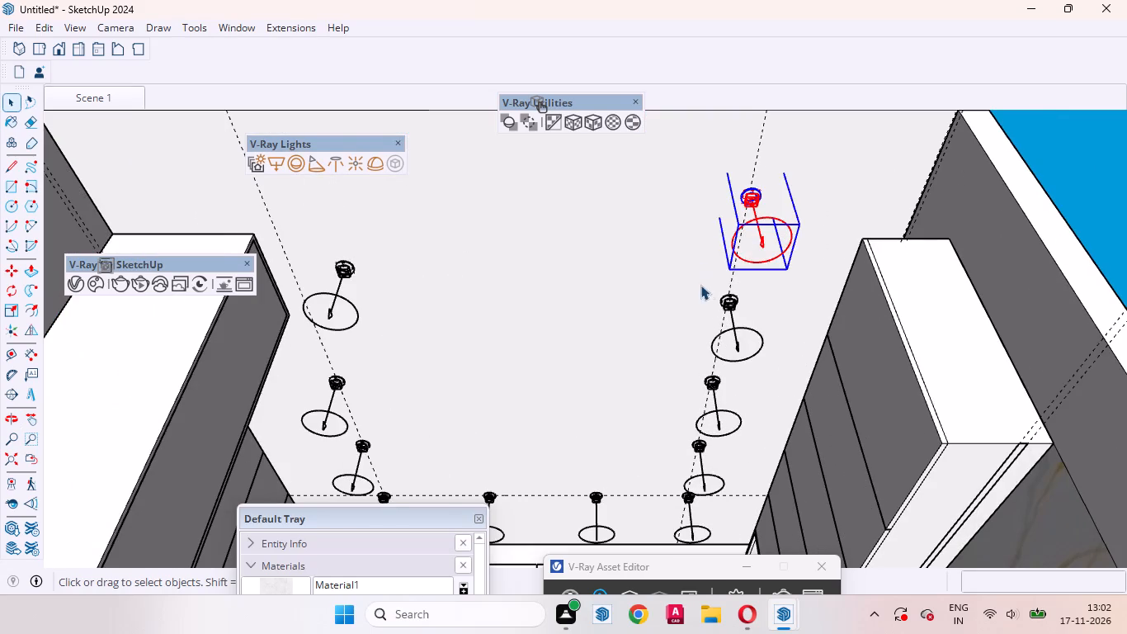
scroll(705, 290, down, 3)
middle_drag(684, 329, 685, 308)
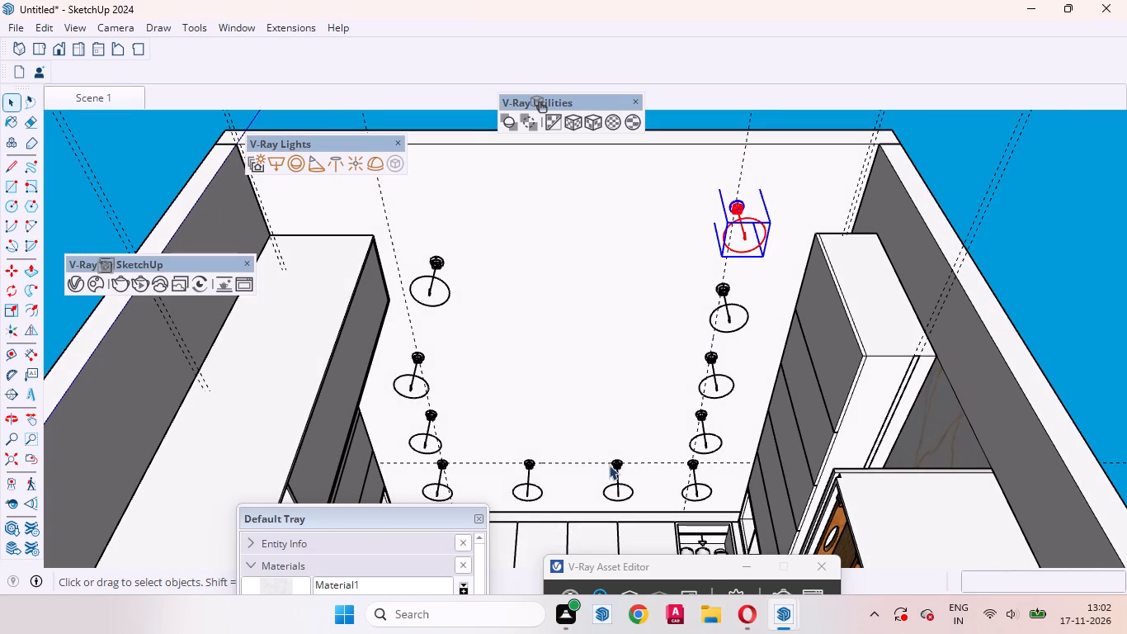
ctrl+click(616, 462)
scroll(668, 465, down, 3)
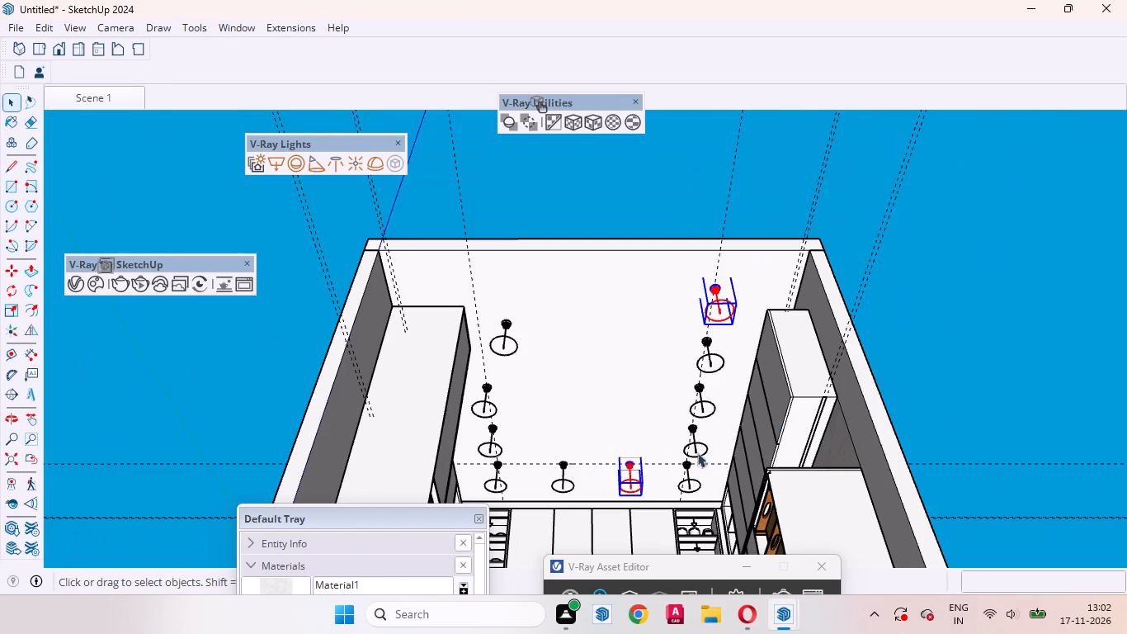
click(923, 378)
click(631, 463)
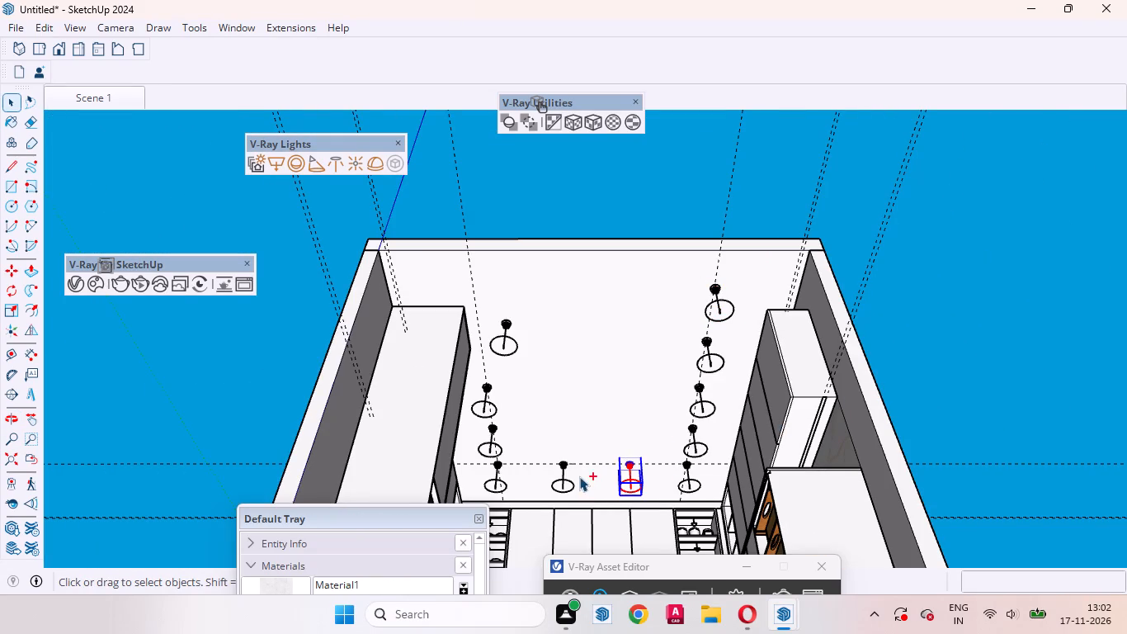
ctrl+click(563, 469)
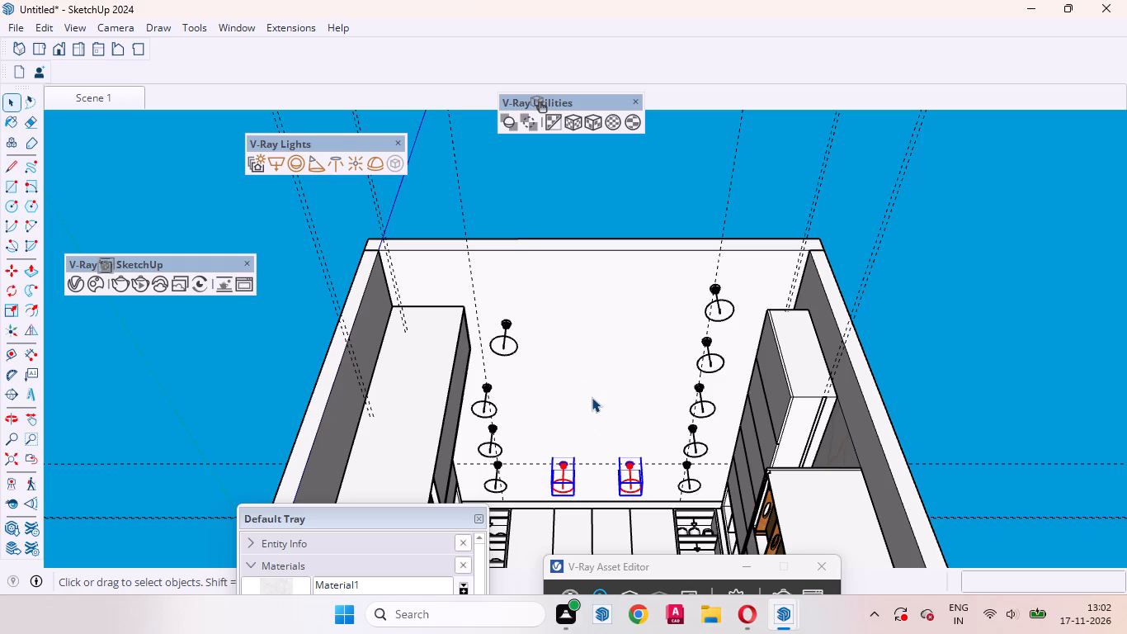
key(m)
click(608, 408)
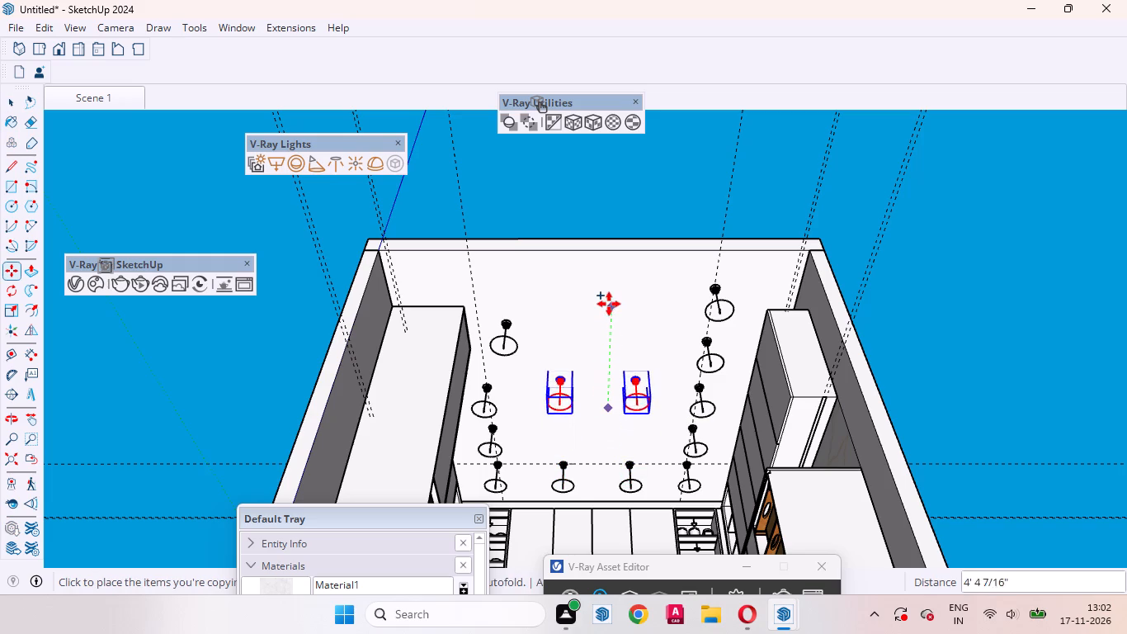
click(604, 290)
Move the copied pair about 2' 8 7/16" further toward the ceiling's front edge and deselect it.
click(596, 388)
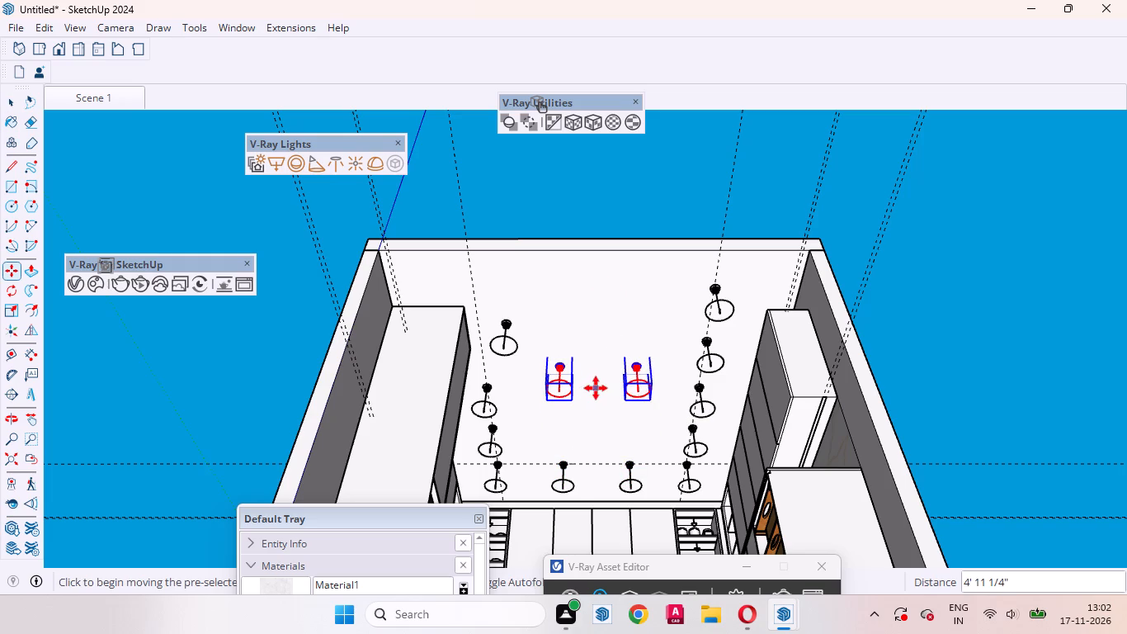
click(598, 324)
scroll(696, 291, up, 6)
middle_drag(711, 348, 731, 442)
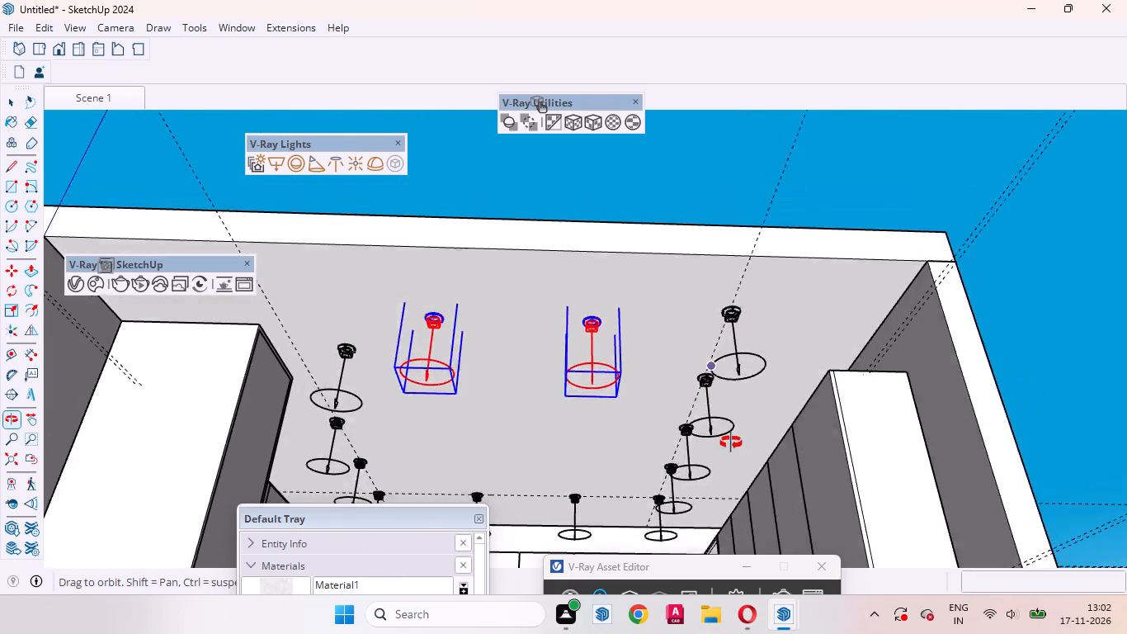
middle_drag(731, 442, 601, 390)
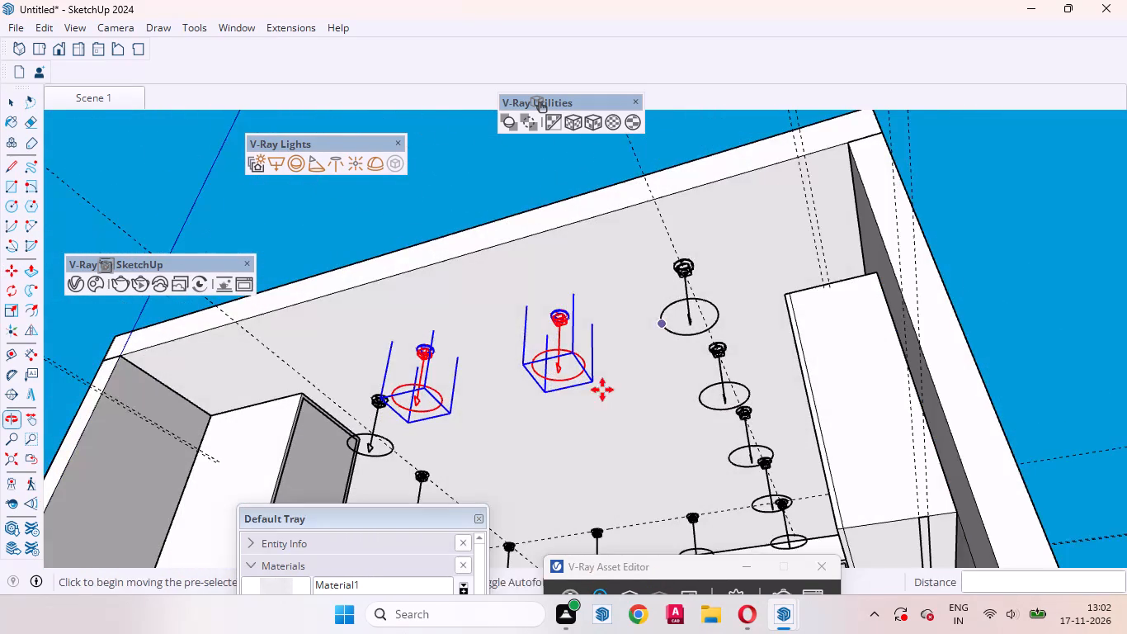
key(space)
click(448, 207)
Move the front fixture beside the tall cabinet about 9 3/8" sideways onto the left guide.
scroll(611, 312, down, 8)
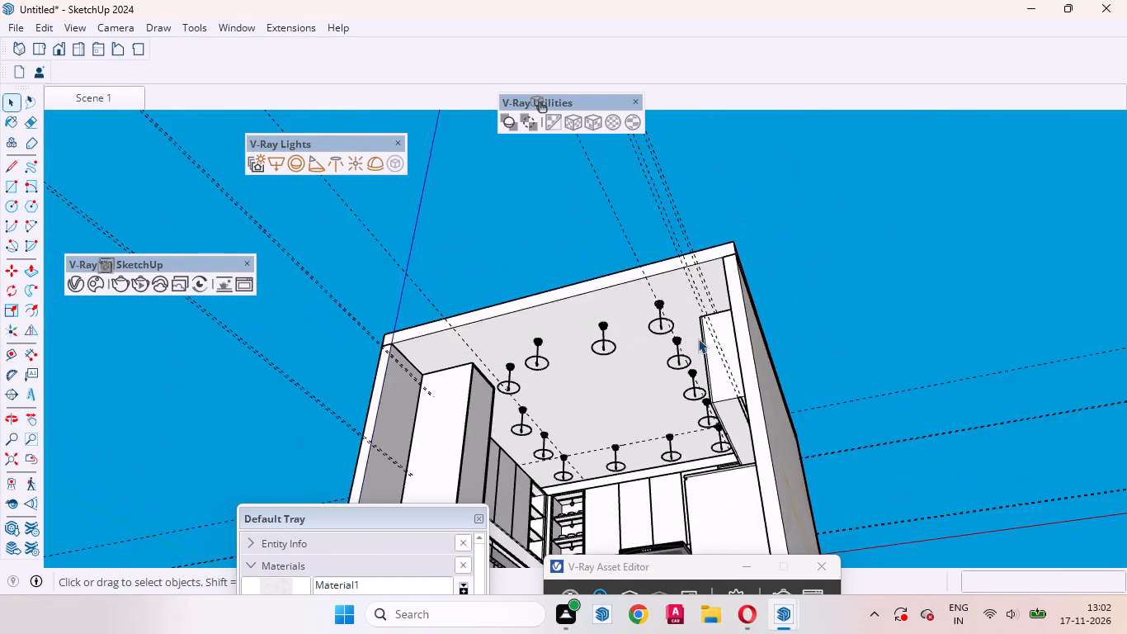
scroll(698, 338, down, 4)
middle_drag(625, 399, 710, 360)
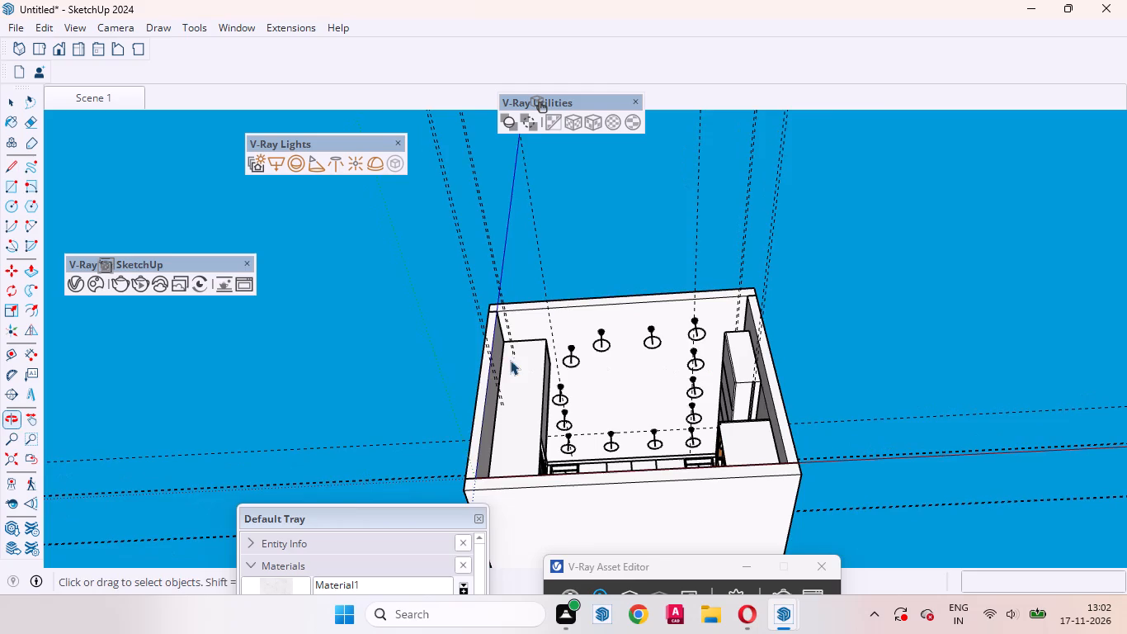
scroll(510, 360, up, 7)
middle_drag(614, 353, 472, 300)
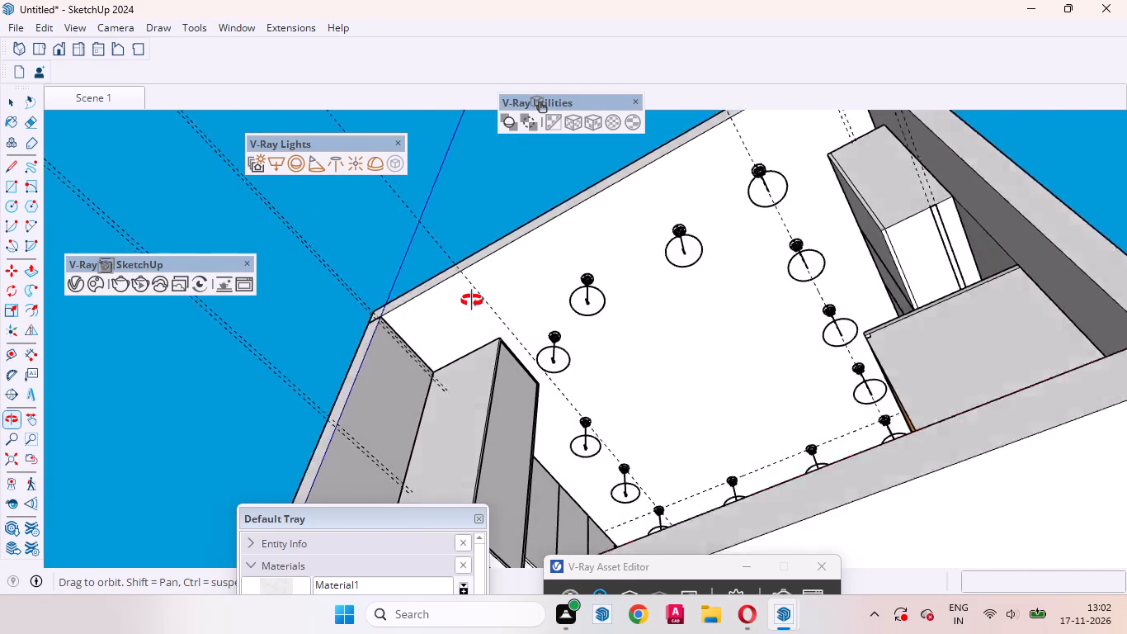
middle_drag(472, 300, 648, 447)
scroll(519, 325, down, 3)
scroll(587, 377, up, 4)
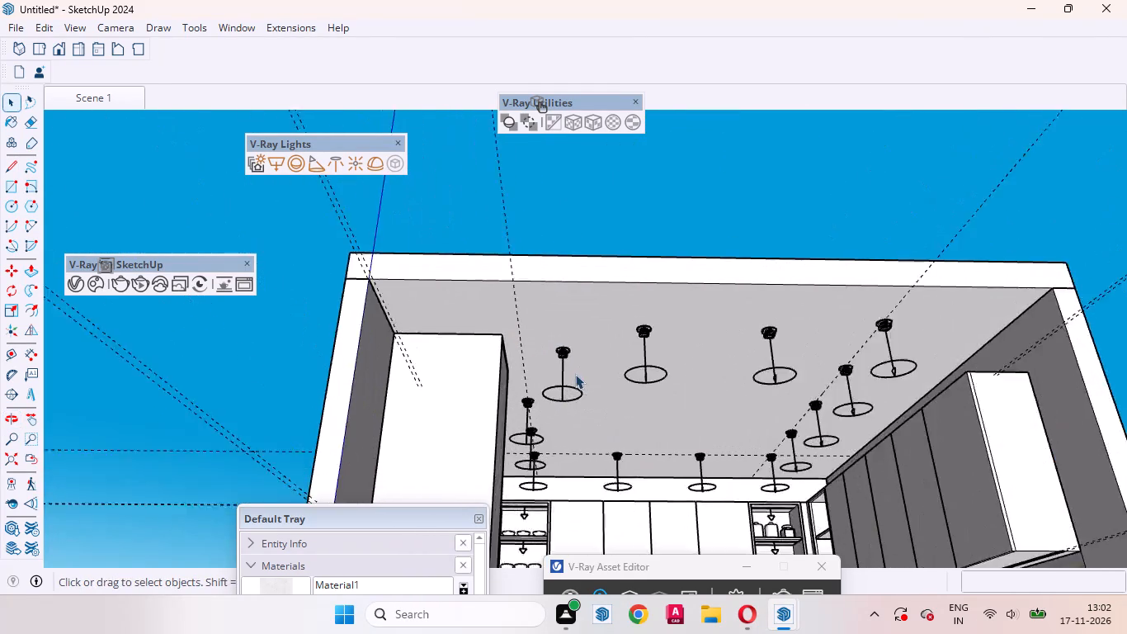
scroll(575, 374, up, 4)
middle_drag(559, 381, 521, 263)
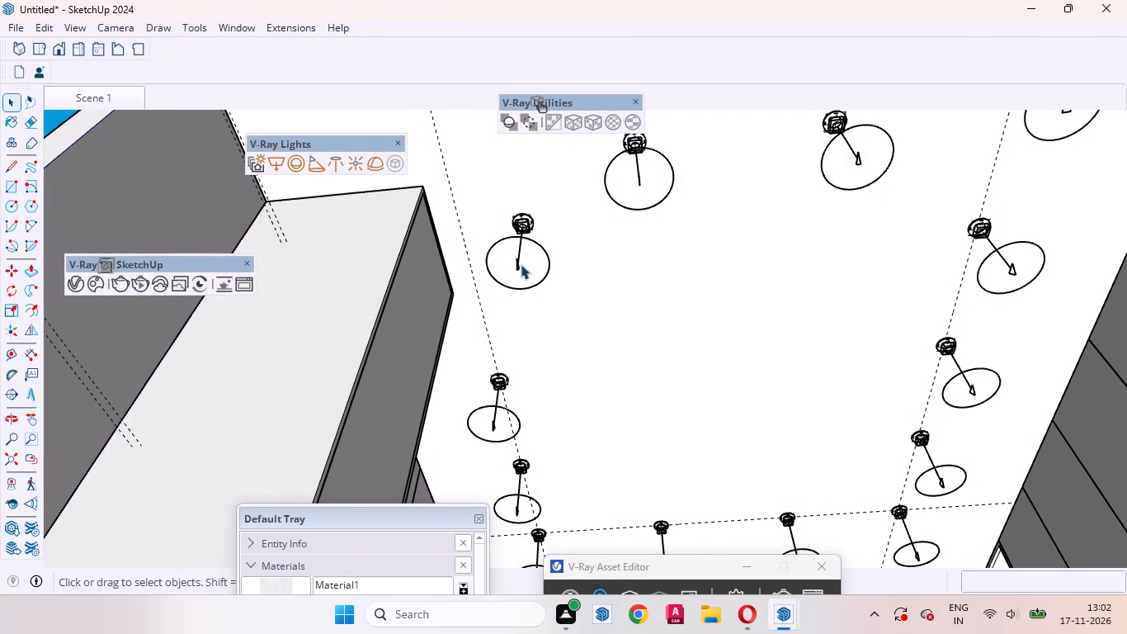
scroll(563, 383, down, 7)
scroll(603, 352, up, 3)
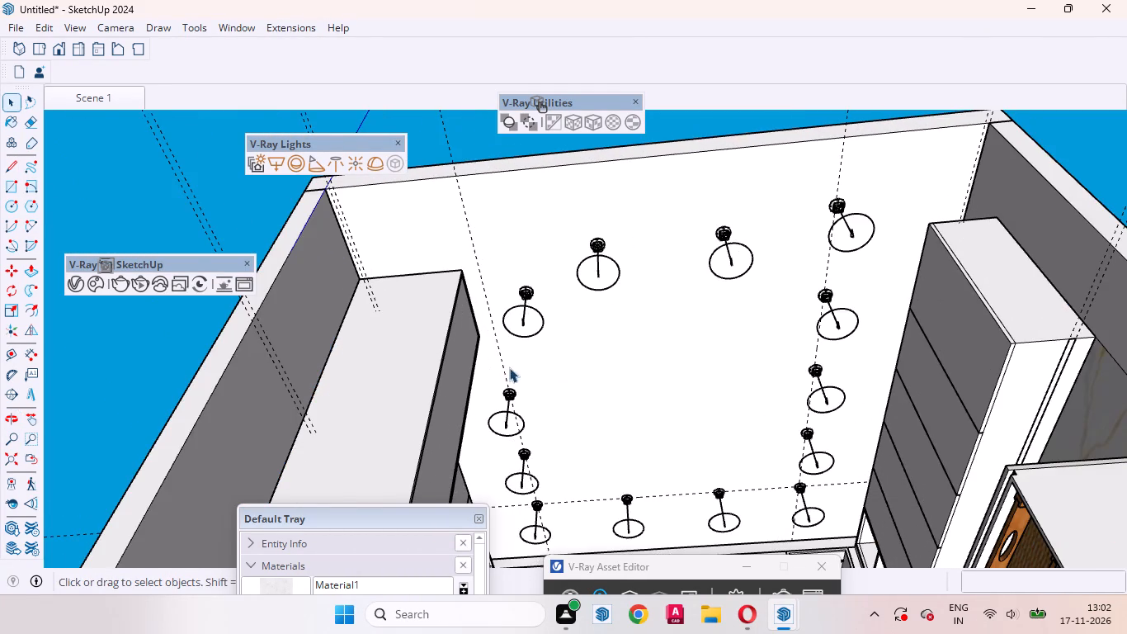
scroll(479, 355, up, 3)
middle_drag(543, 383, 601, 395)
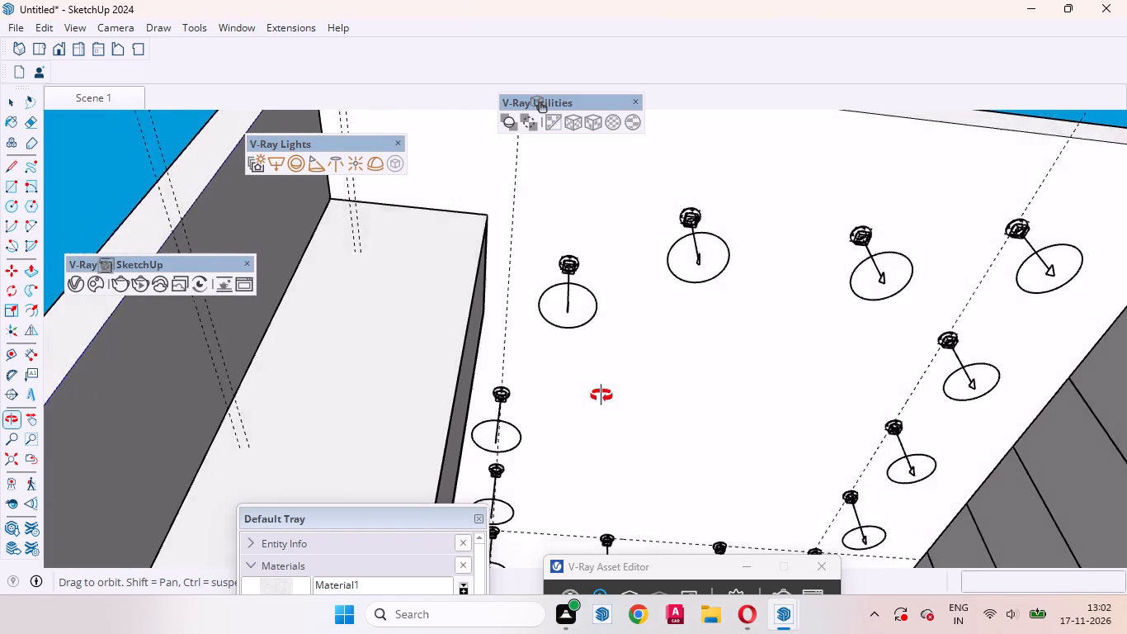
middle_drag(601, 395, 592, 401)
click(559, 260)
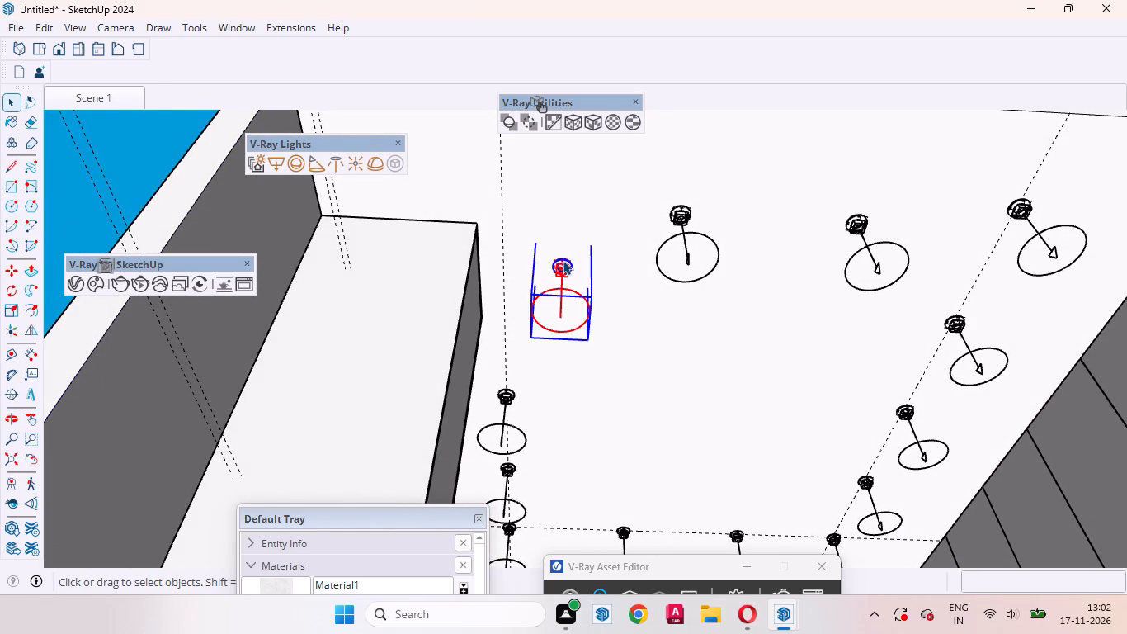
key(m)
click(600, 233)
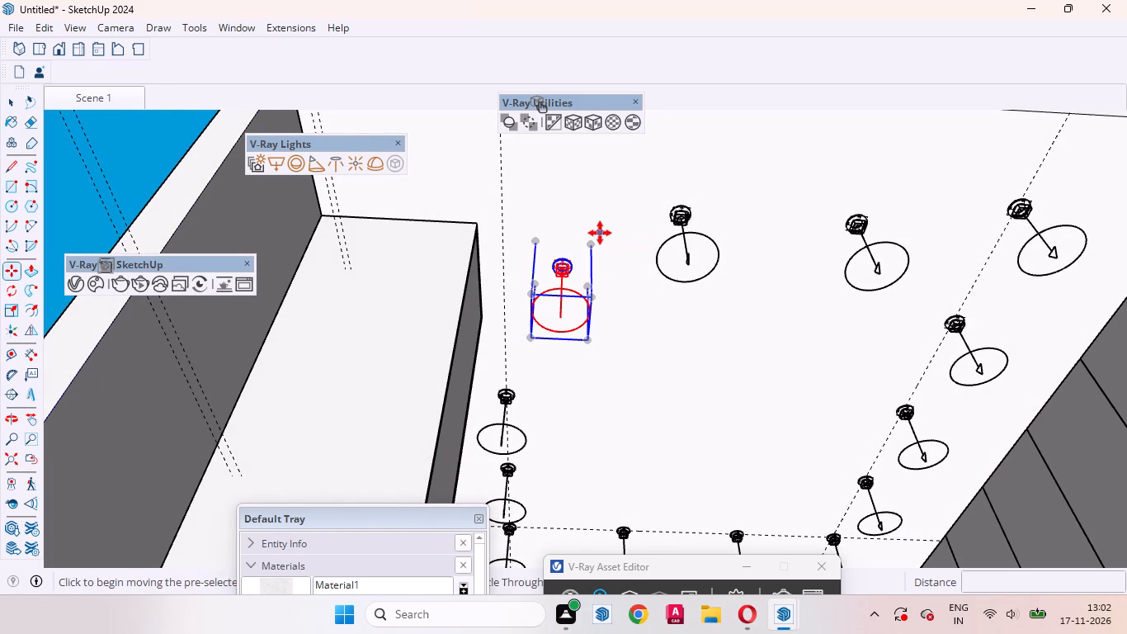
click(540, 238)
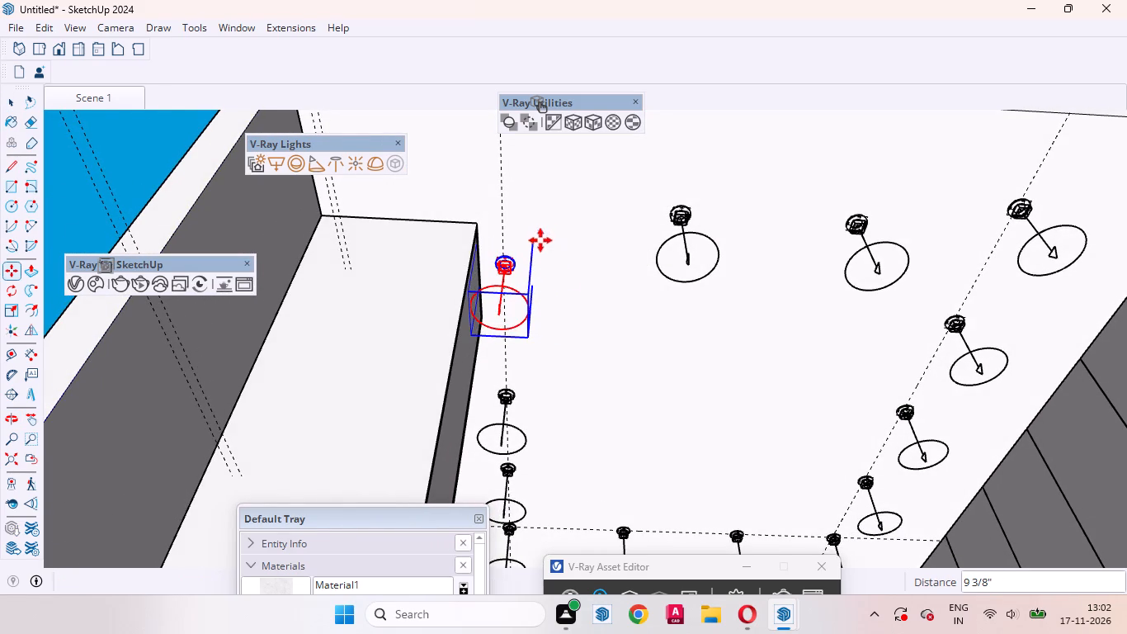
Delete the front fixture on the left guide next to the tall cabinet.
middle_drag(549, 353, 269, 449)
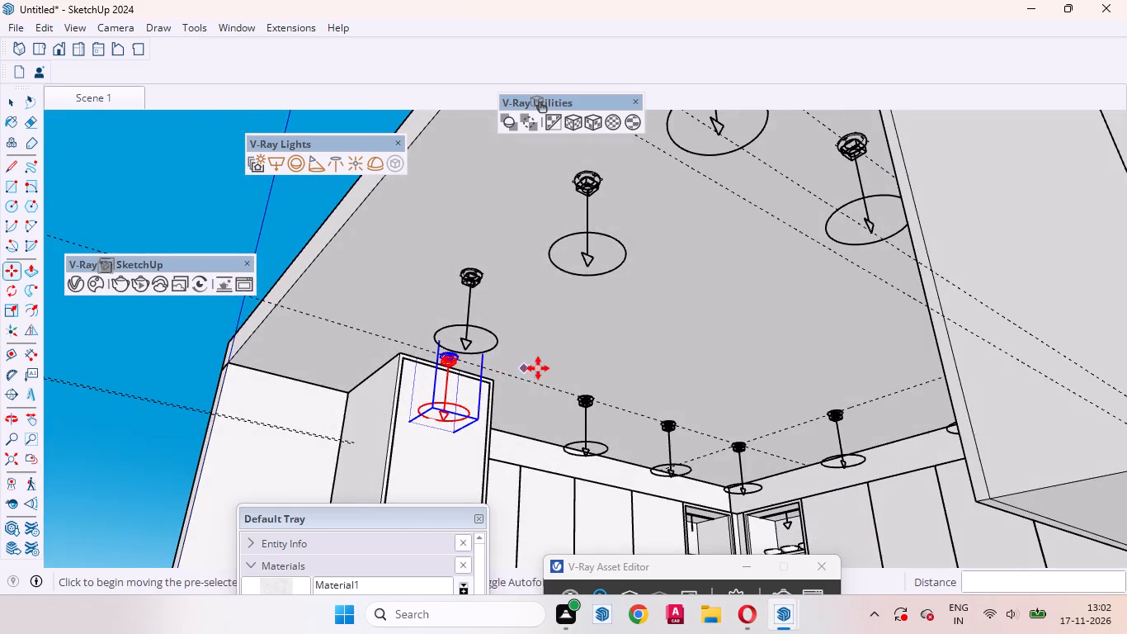
scroll(539, 368, up, 6)
key(space)
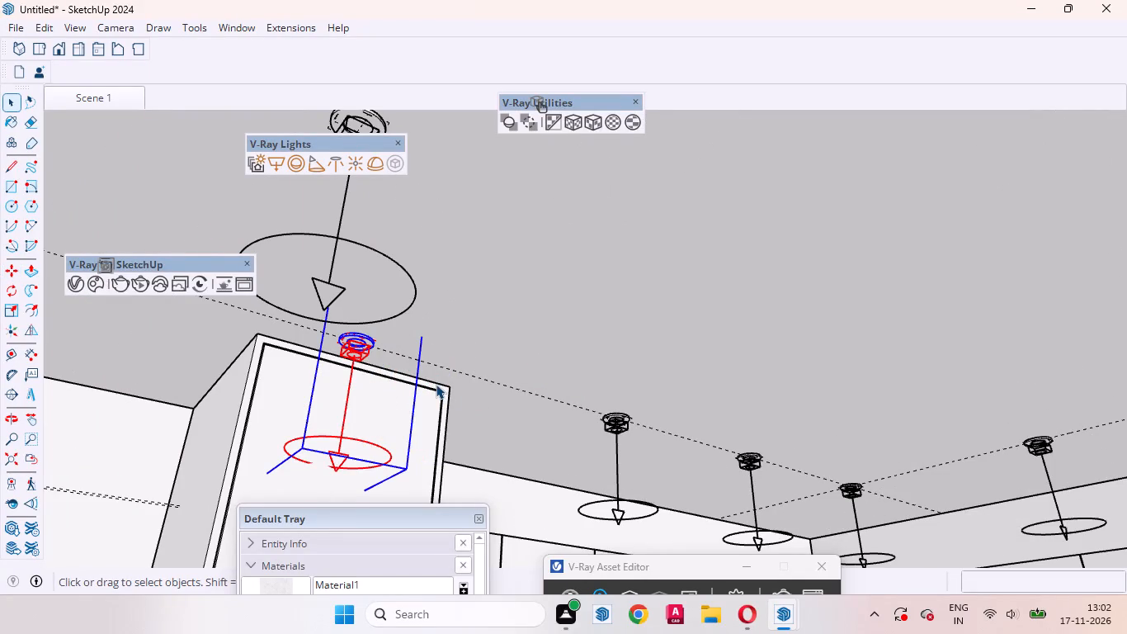
key(Delete)
Copy the third fixture from the back corner along the left guide toward the front, making three copies at 24" spacing.
click(611, 420)
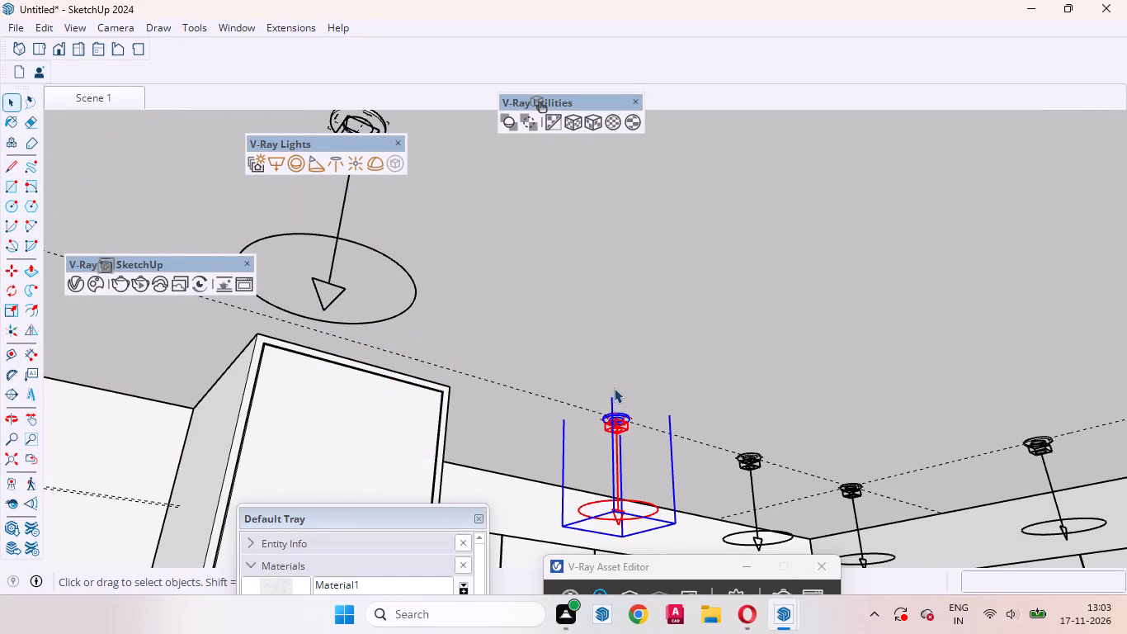
key(m)
click(627, 381)
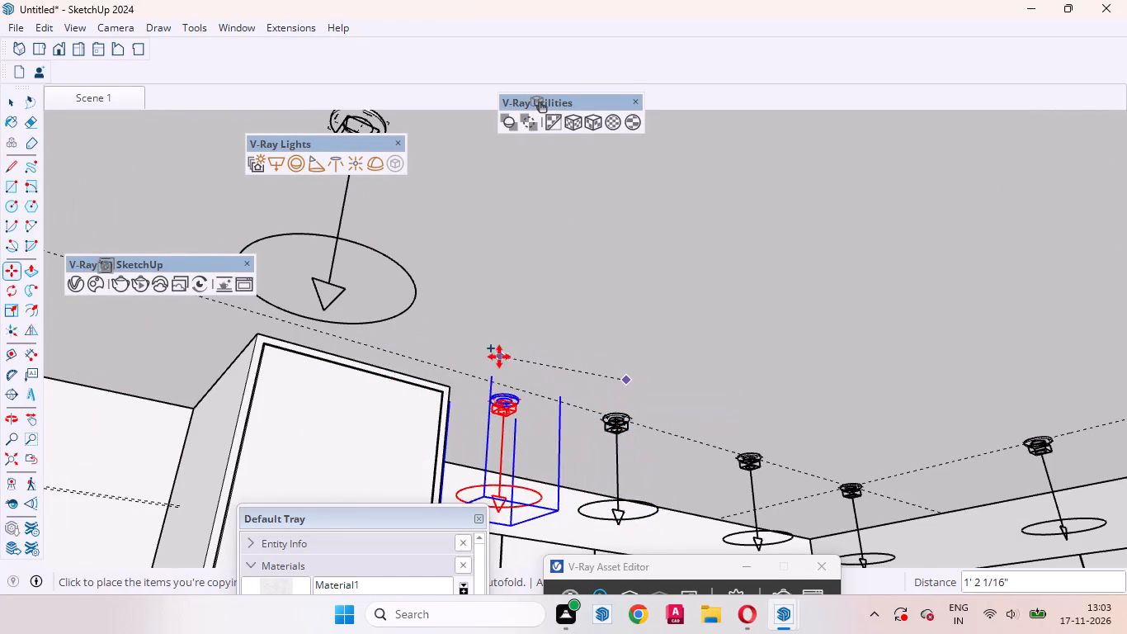
text(24)
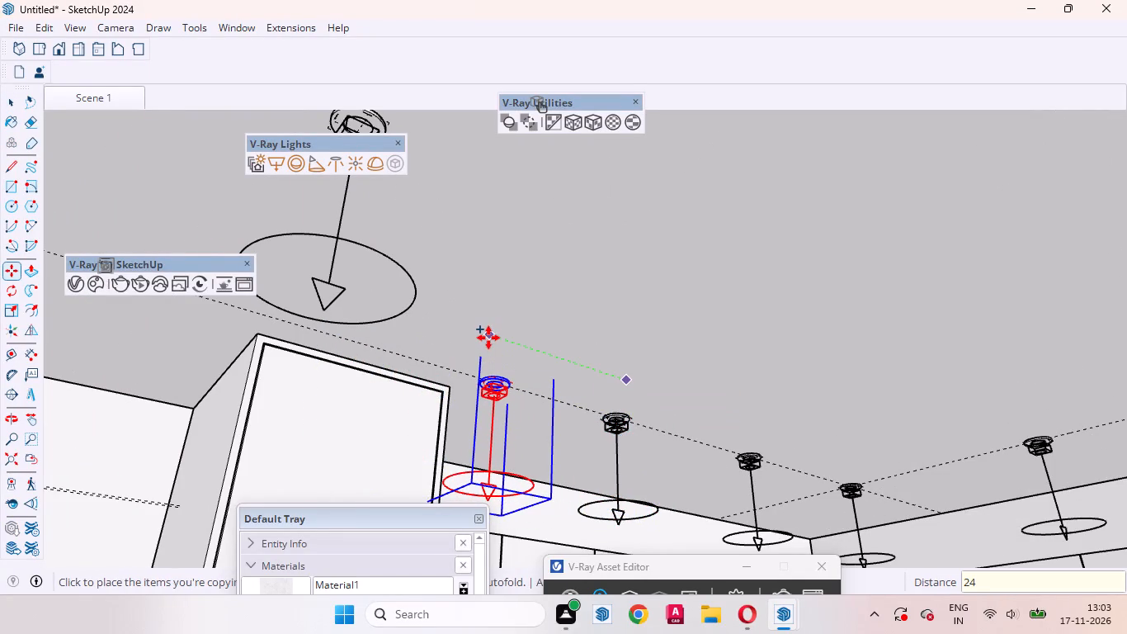
key(Return)
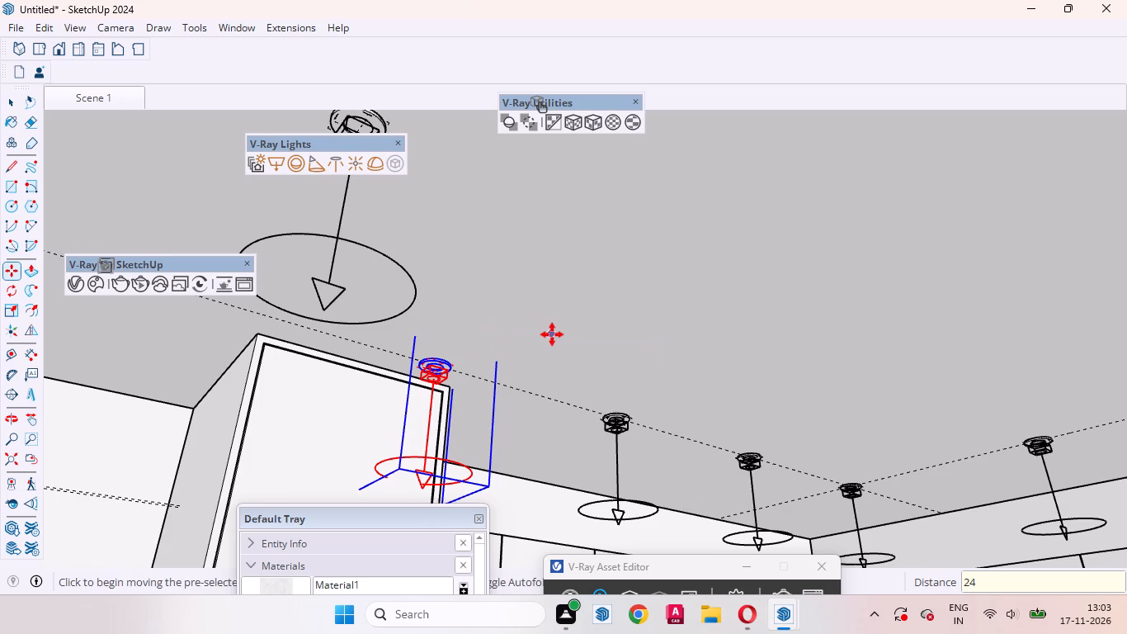
key(shift+asterisk)
key(3)
key(Return)
key(space)
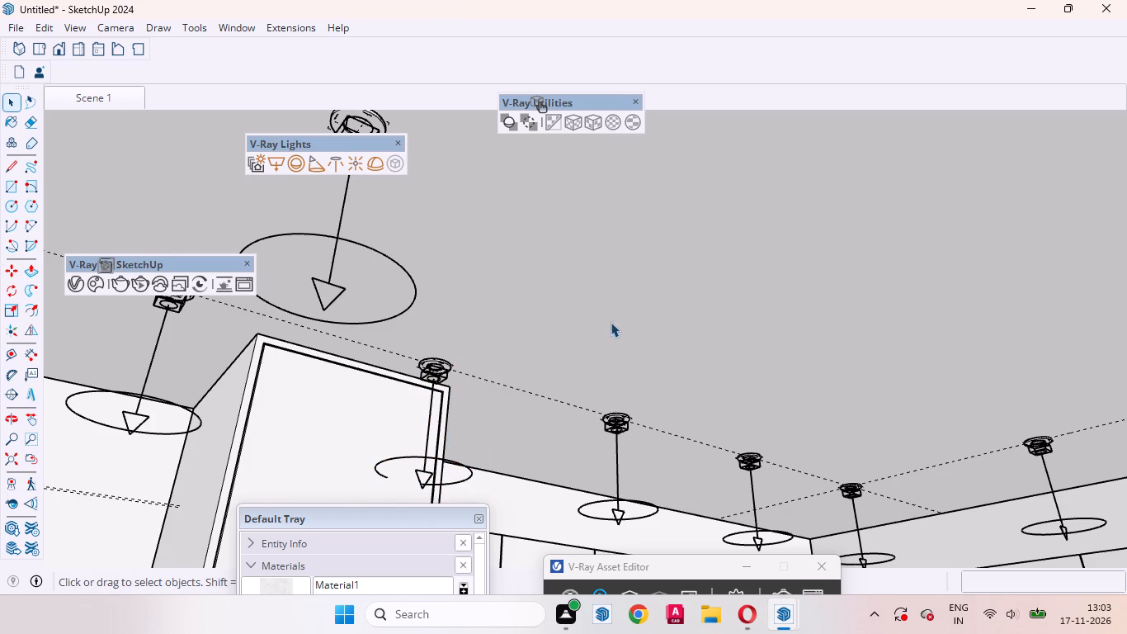
Delete the extra left-guide fixture copy that lies outside the front edge of the ceiling.
scroll(615, 321, down, 7)
click(261, 259)
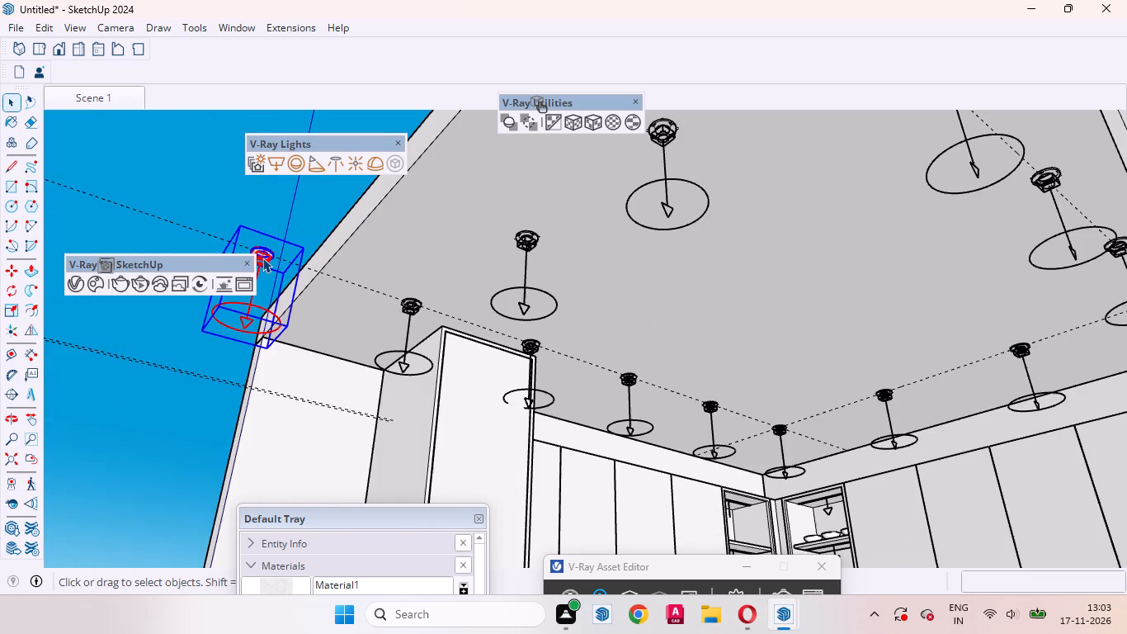
right_click(262, 258)
click(295, 35)
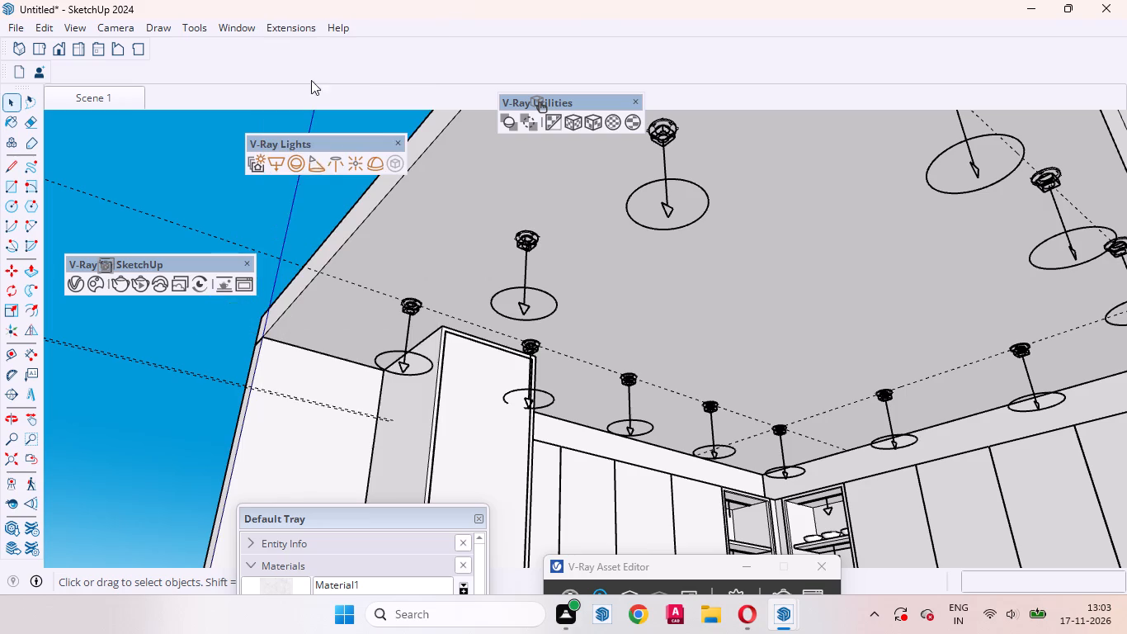
click(255, 202)
Examine the fixture layout around the whole ceiling from below.
middle_drag(375, 265, 545, 244)
scroll(543, 242, down, 7)
scroll(617, 265, down, 3)
middle_drag(620, 281, 770, 225)
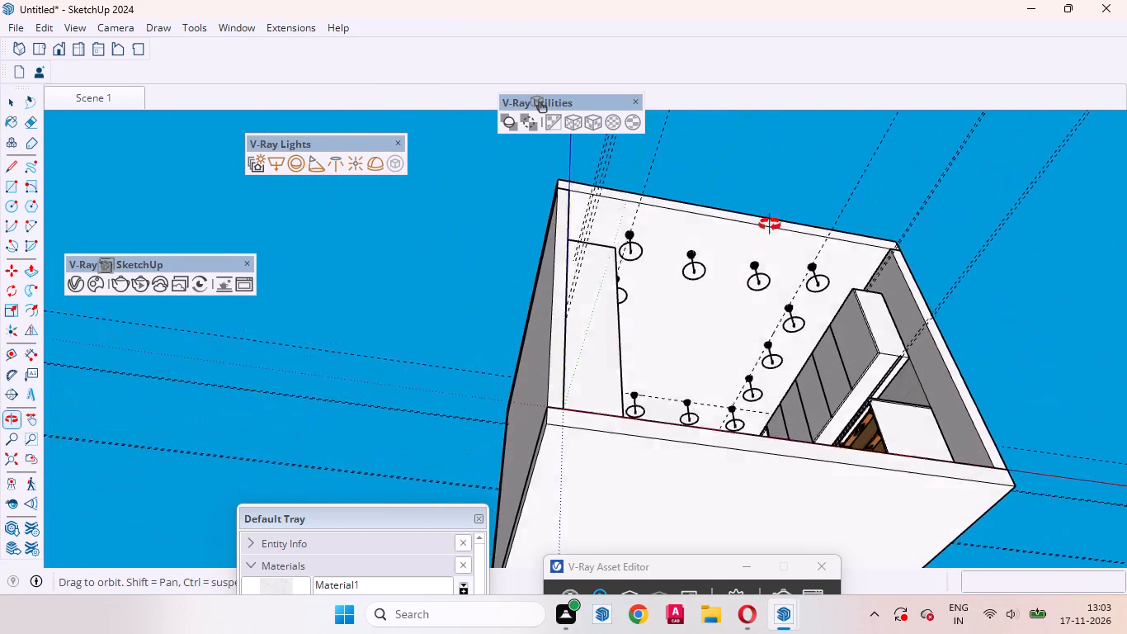
middle_drag(770, 225, 771, 224)
click(738, 341)
scroll(729, 344, up, 7)
middle_drag(675, 373, 644, 352)
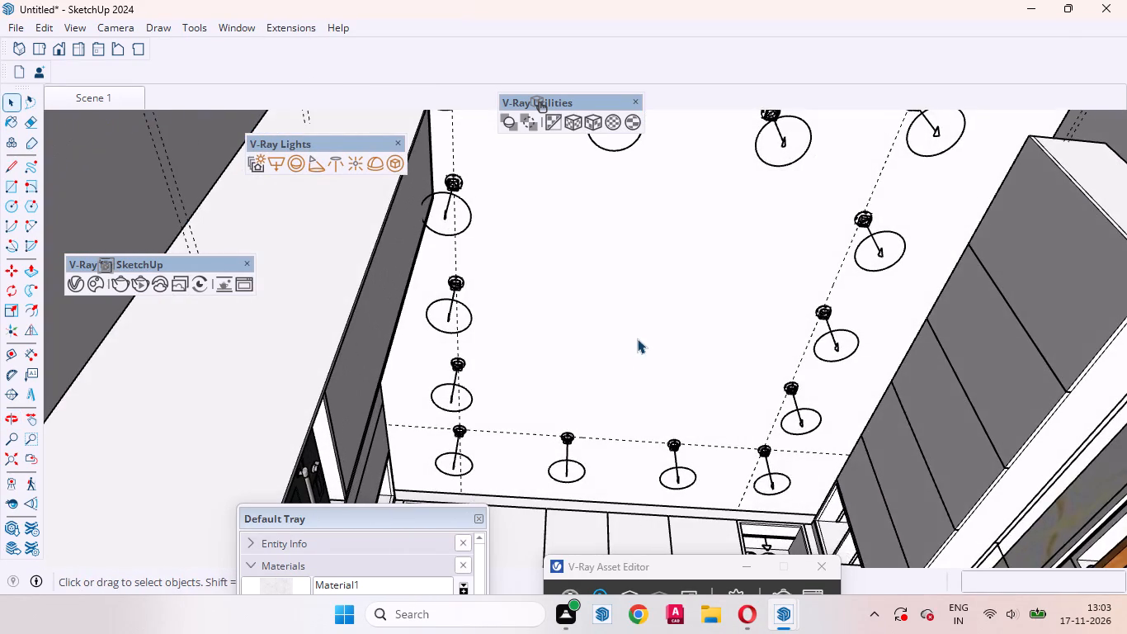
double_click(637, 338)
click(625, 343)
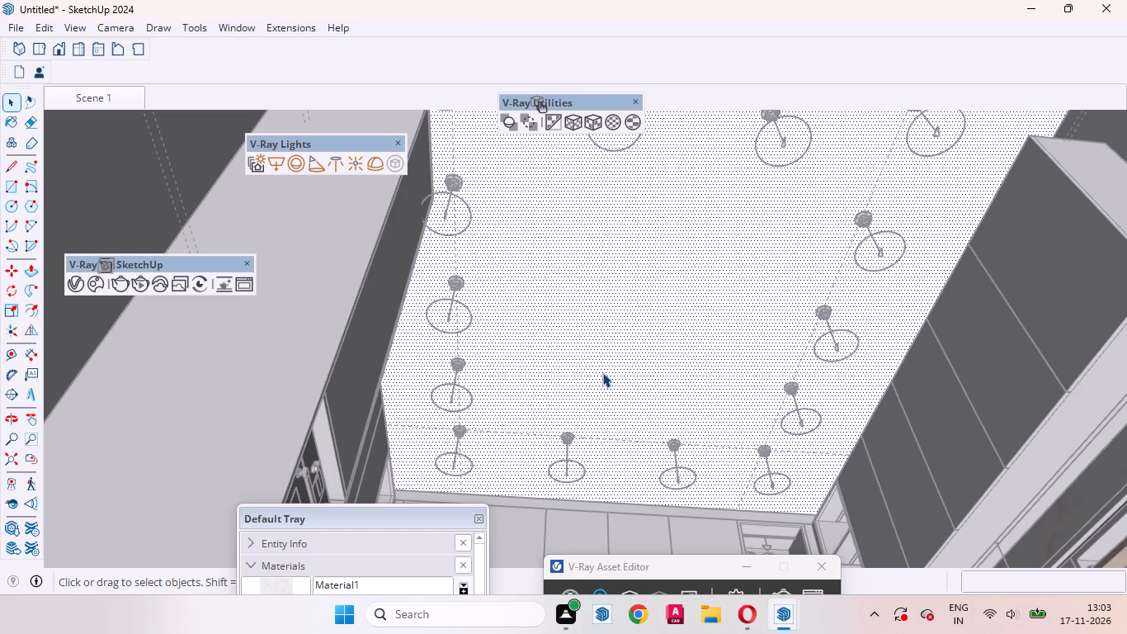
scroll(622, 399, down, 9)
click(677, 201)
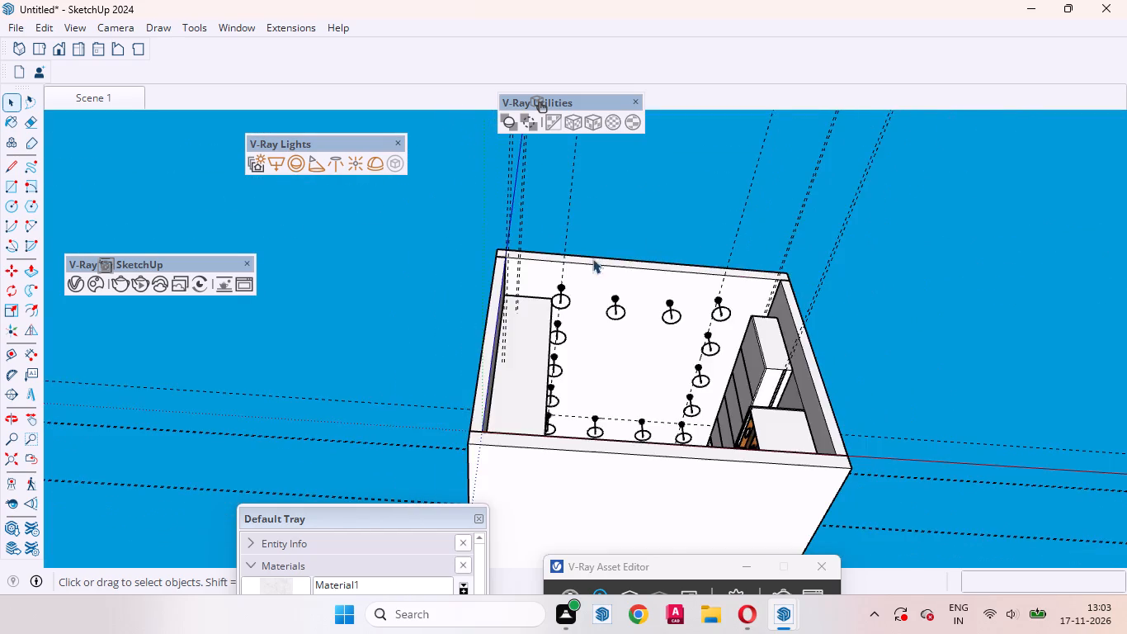
Reposition the V-Ray Asset Editor and the Default Tray clear of the front-left corner fixture.
scroll(559, 296, up, 20)
scroll(559, 296, up, 9)
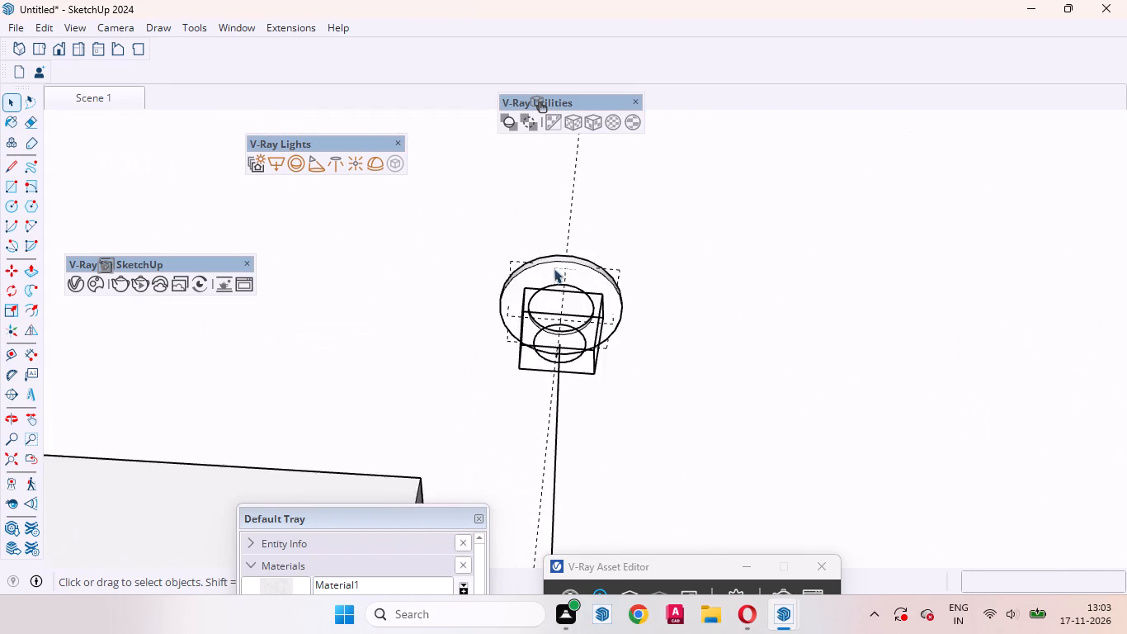
scroll(554, 268, up, 4)
drag(683, 564, 886, 270)
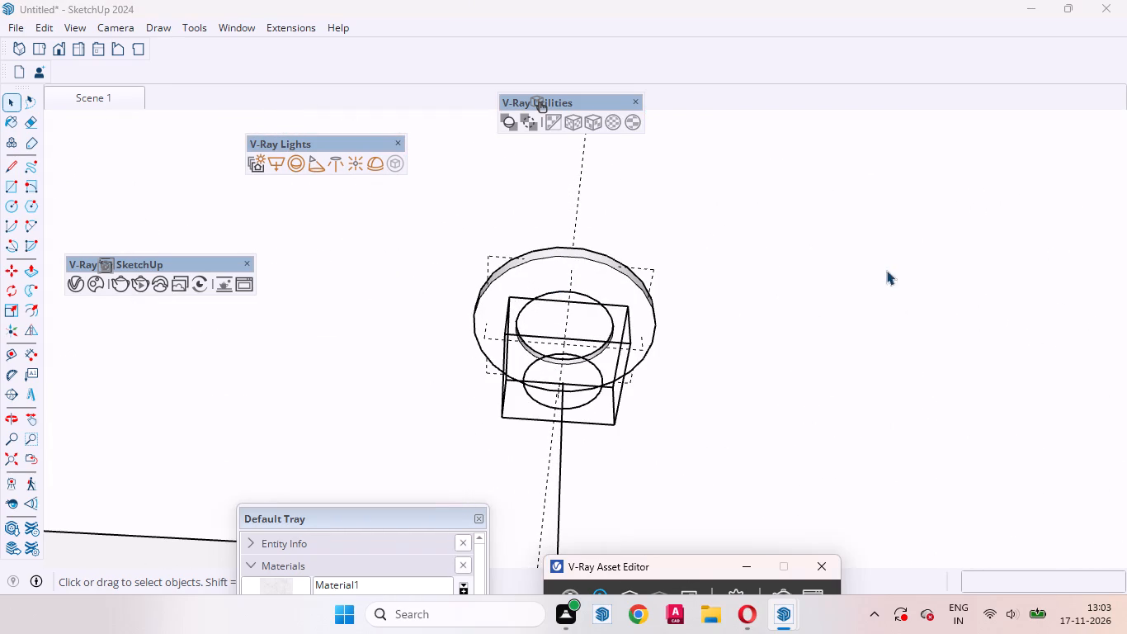
drag(886, 270, 872, 338)
drag(707, 565, 889, 69)
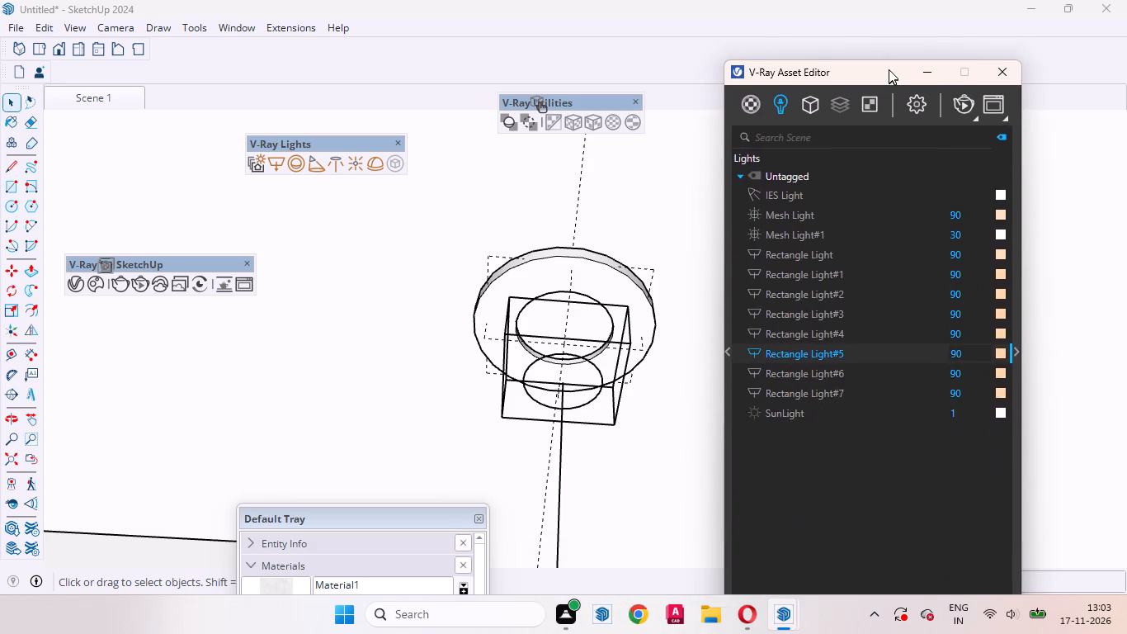
drag(889, 69, 908, 66)
drag(374, 520, 131, 368)
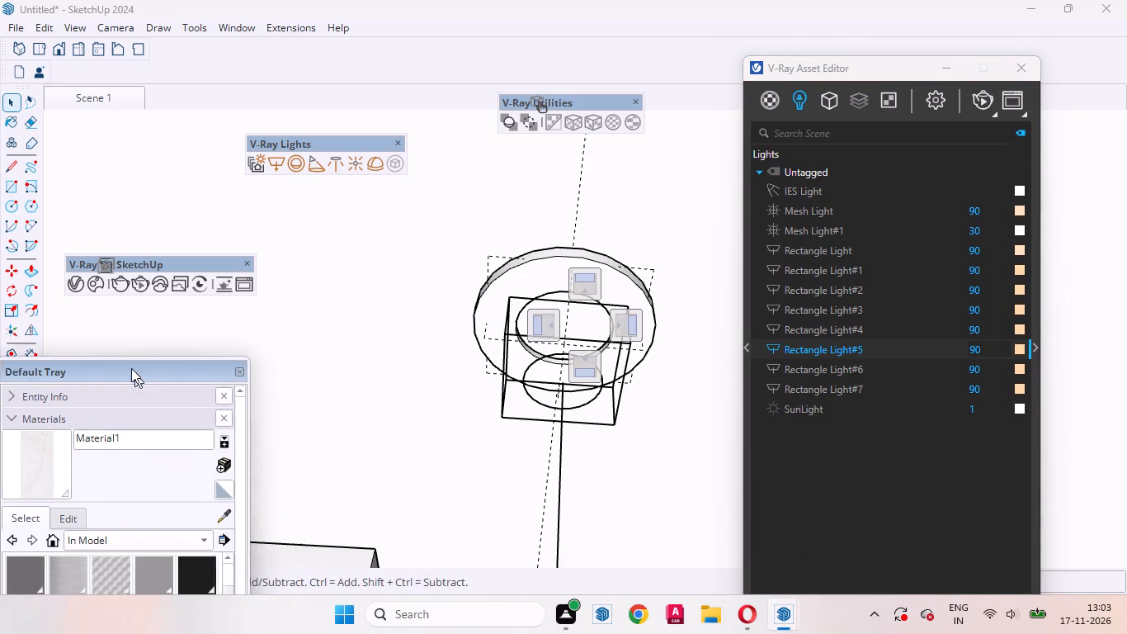
drag(131, 368, 114, 285)
Open the front-left corner fixture for editing and paint its ring's face with black Color M09 from the Colors collection.
double_click(544, 275)
click(535, 278)
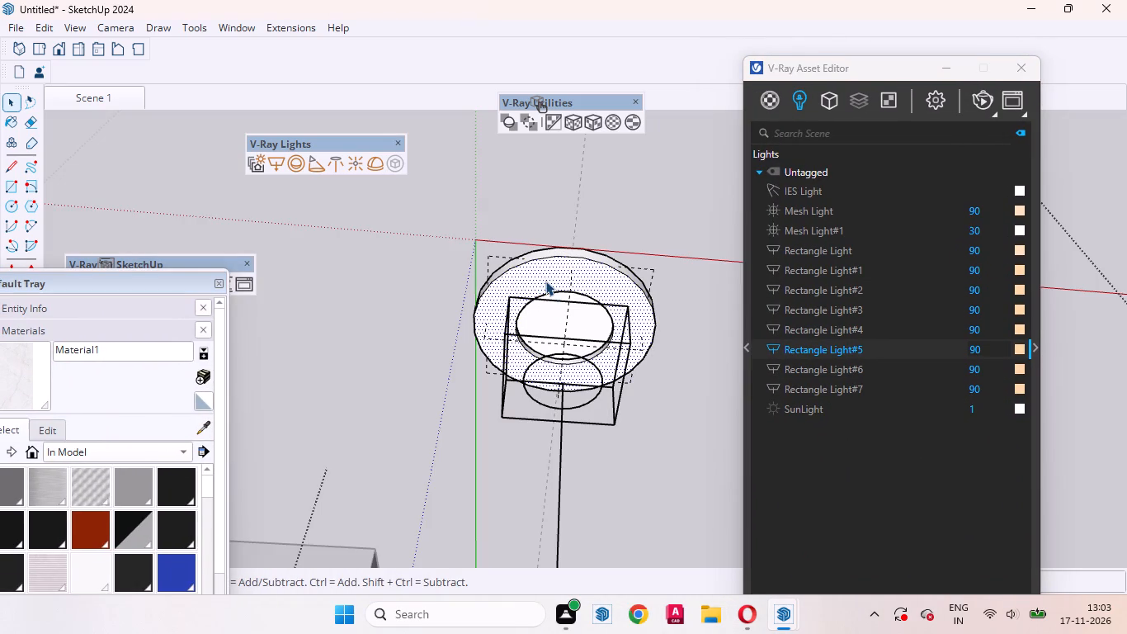
drag(133, 285, 244, 206)
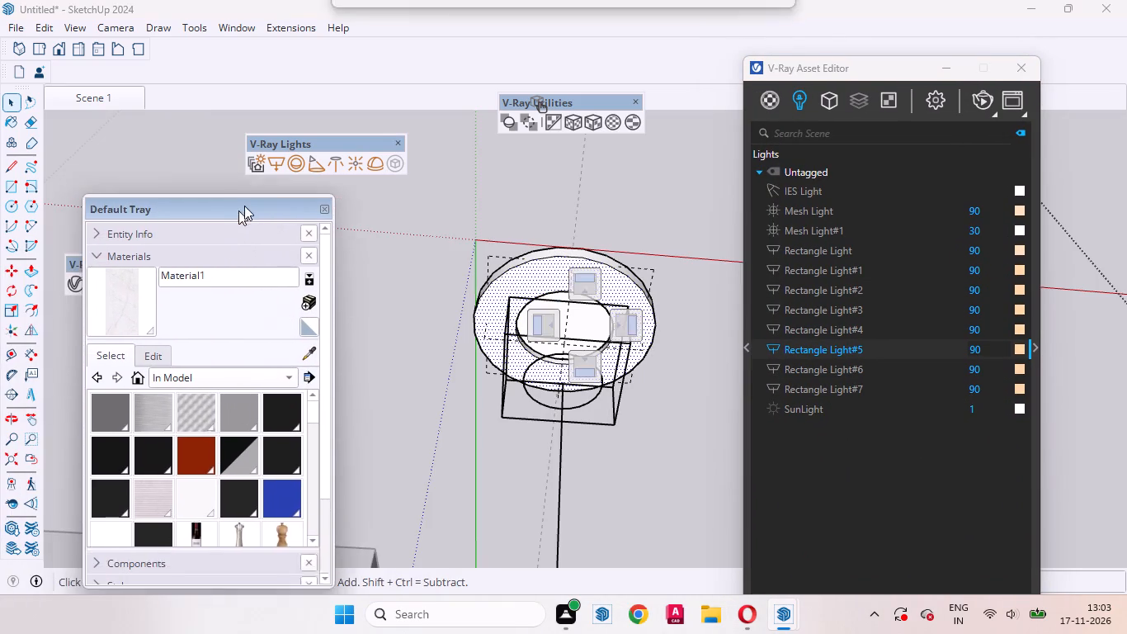
drag(244, 206, 260, 188)
scroll(219, 487, down, 8)
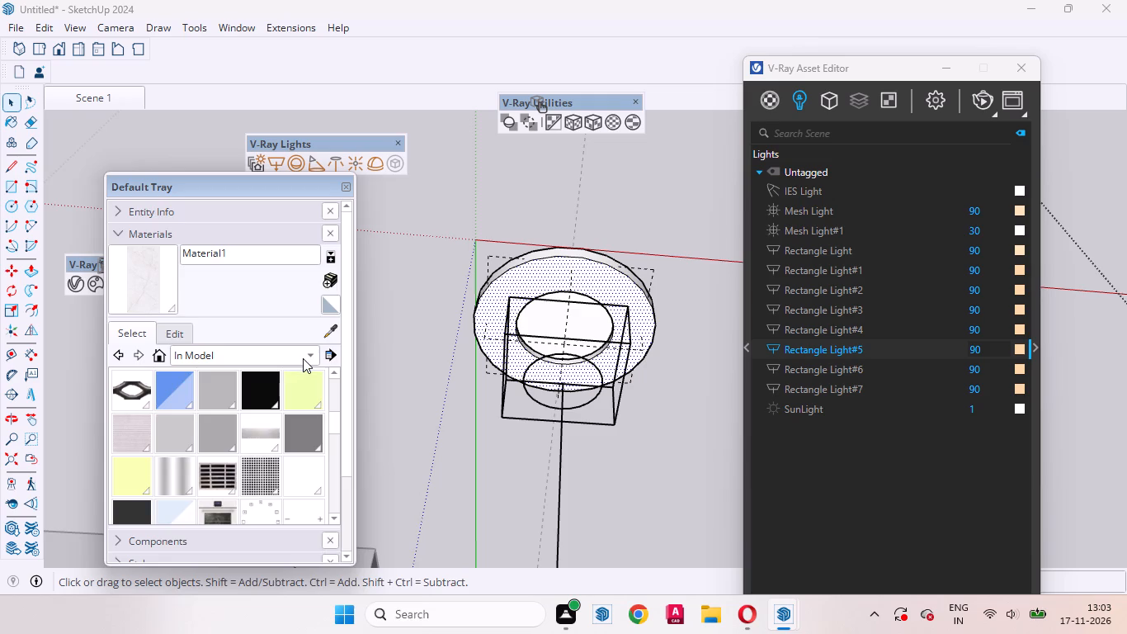
click(303, 358)
click(211, 373)
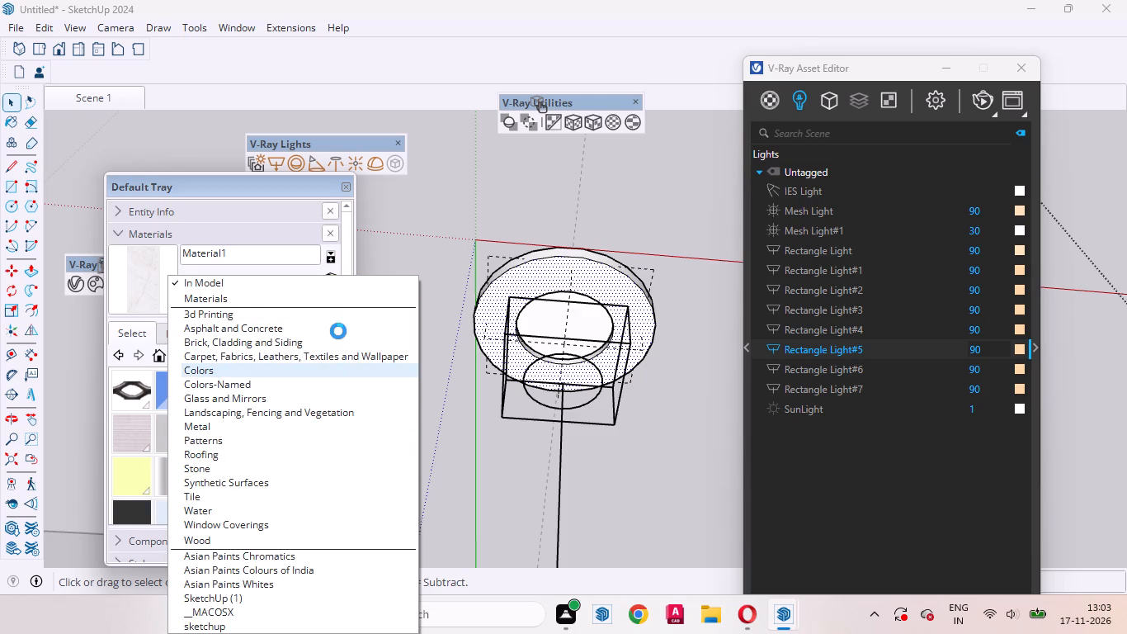
scroll(216, 399, down, 12)
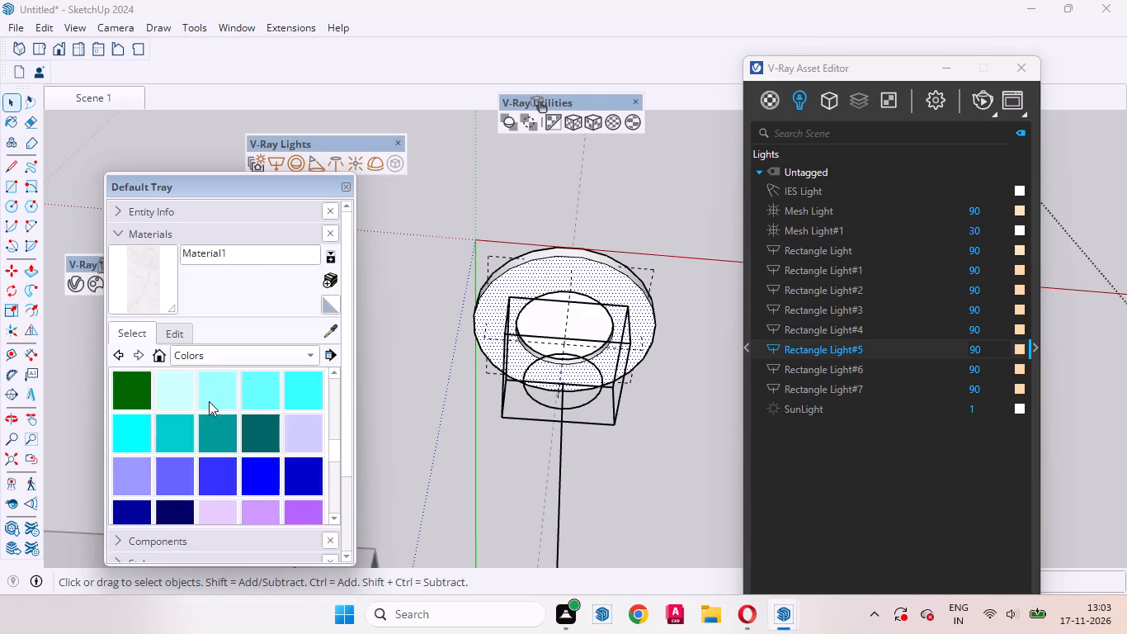
scroll(209, 401, down, 10)
click(140, 396)
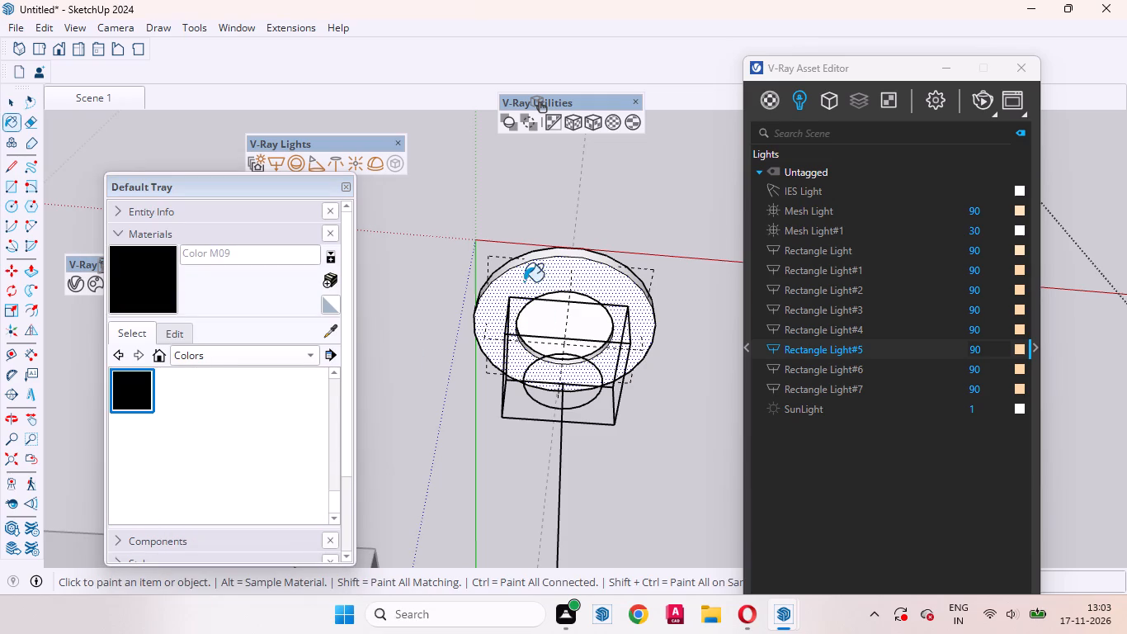
click(524, 282)
Paint the outer rim and inner edge of the same fixture ring with Color M09 and leave the fixture's editing.
scroll(535, 267, up, 10)
click(531, 247)
scroll(554, 446, up, 3)
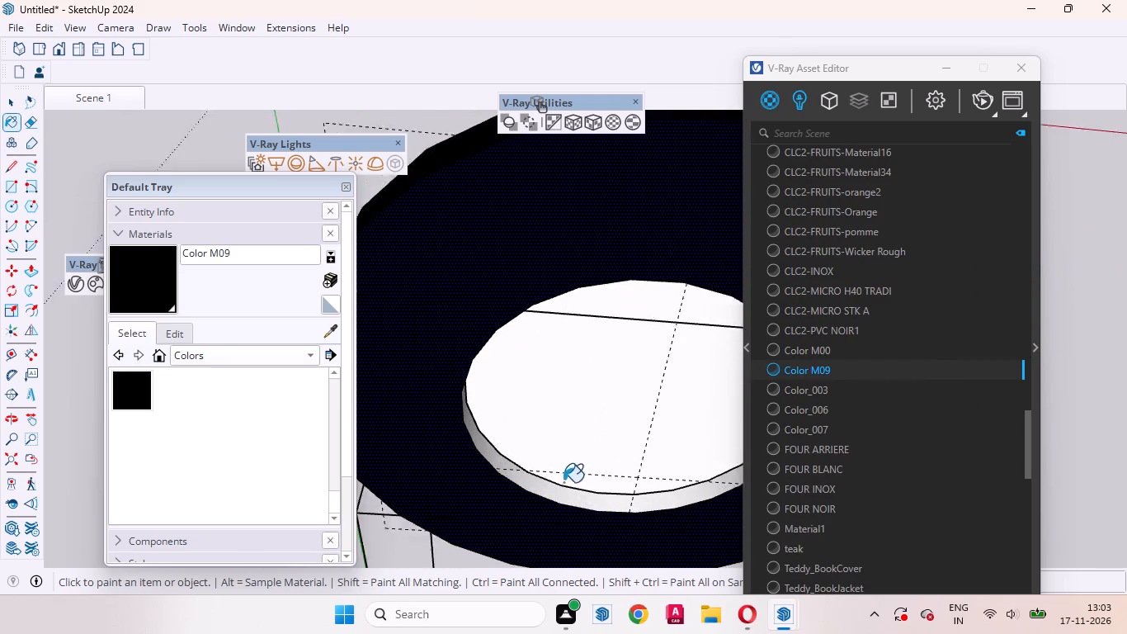
scroll(563, 482, up, 4)
click(566, 496)
scroll(535, 515, down, 18)
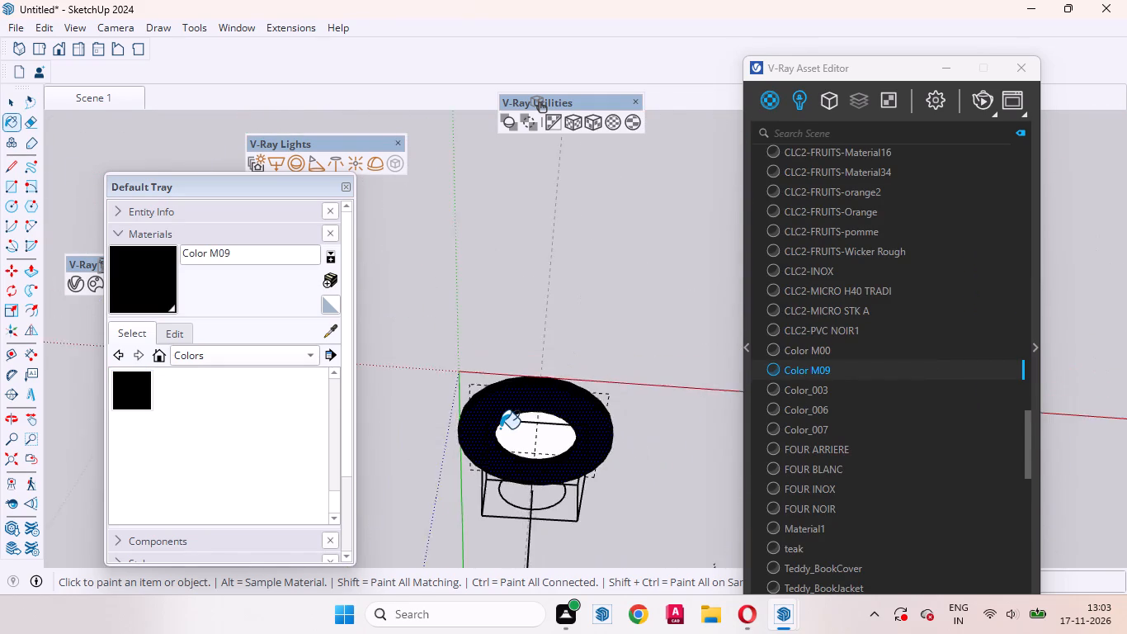
scroll(500, 428, down, 20)
scroll(500, 428, down, 7)
scroll(431, 415, up, 1)
scroll(431, 415, down, 1)
key(space)
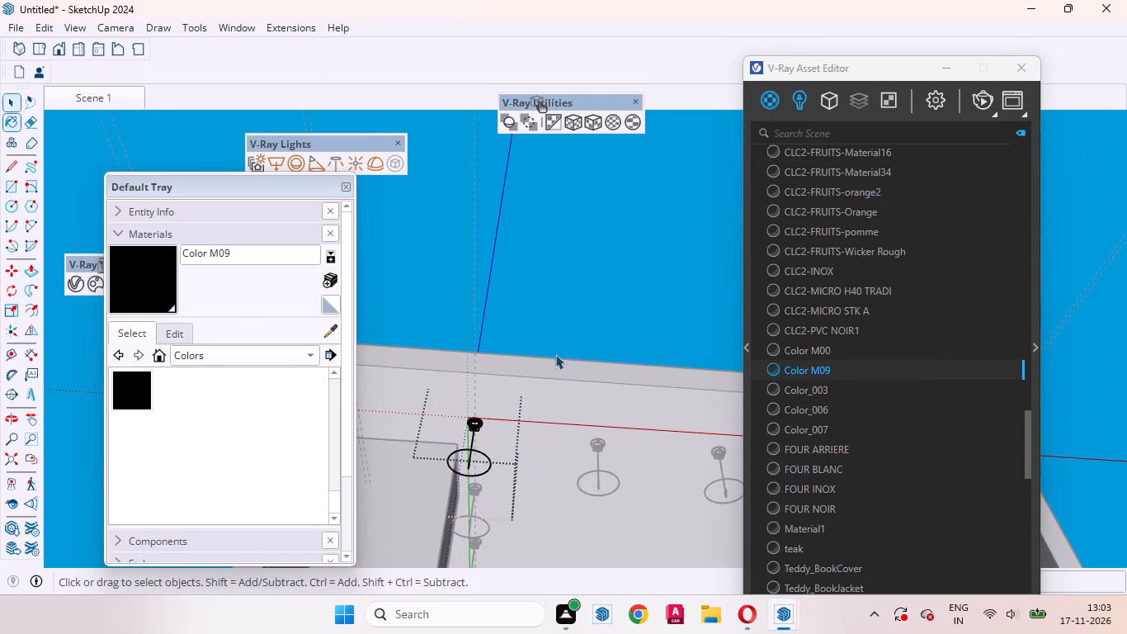
click(561, 299)
Paint the whole ring of the second fixture in the front row with Color M09 and leave its editing.
scroll(553, 485, up, 6)
scroll(331, 412, down, 4)
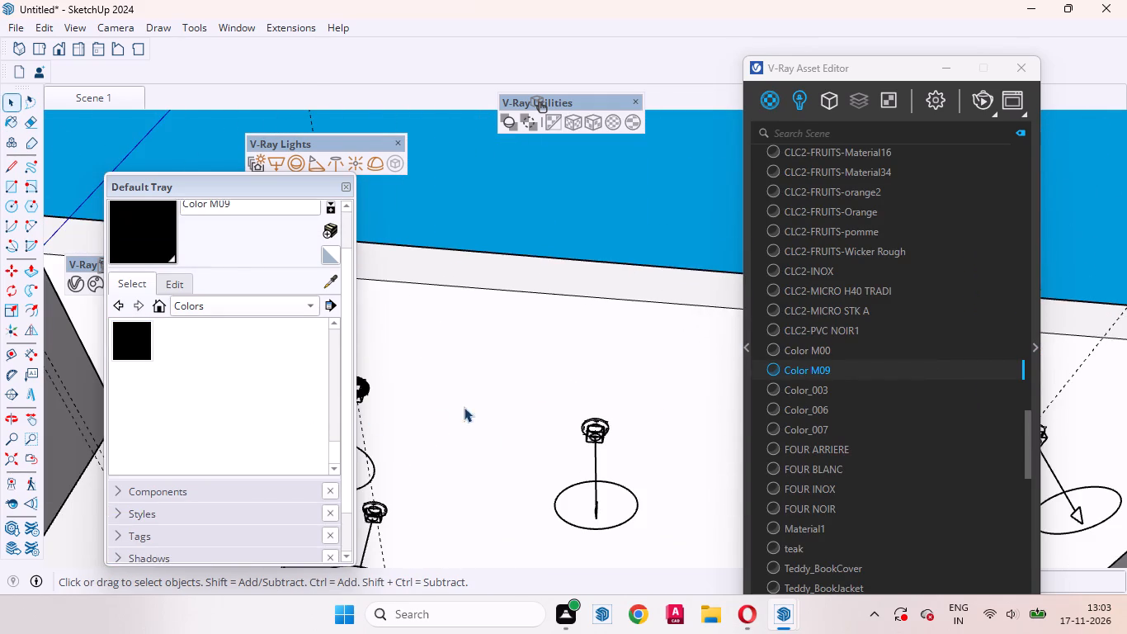
scroll(507, 413, down, 8)
scroll(520, 431, up, 20)
scroll(520, 431, up, 1)
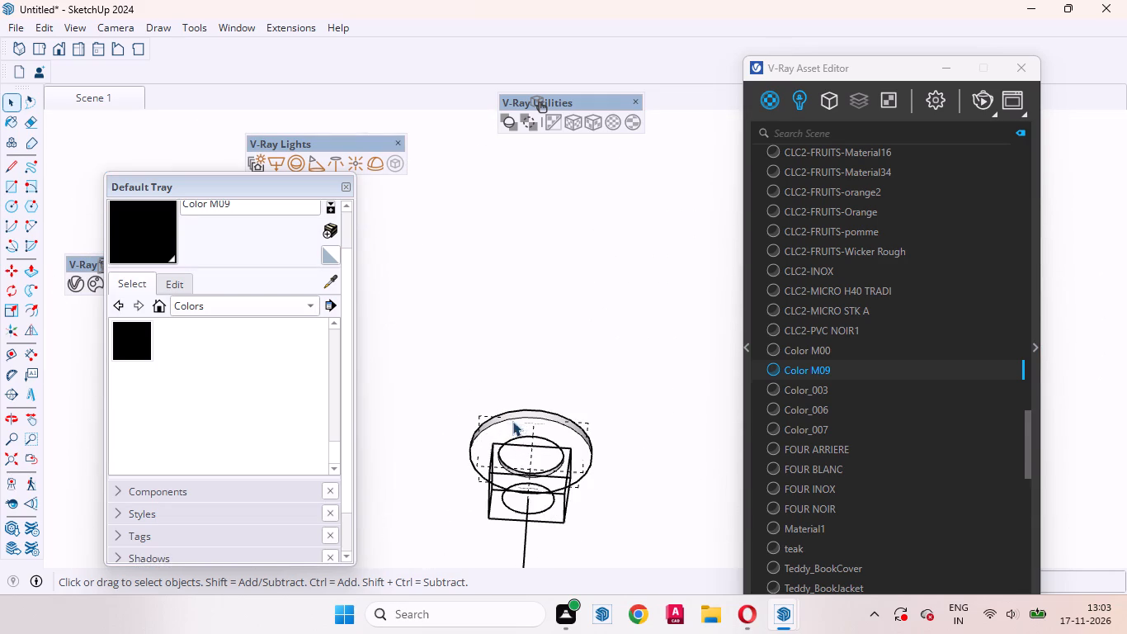
click(512, 425)
triple_click(510, 431)
click(502, 432)
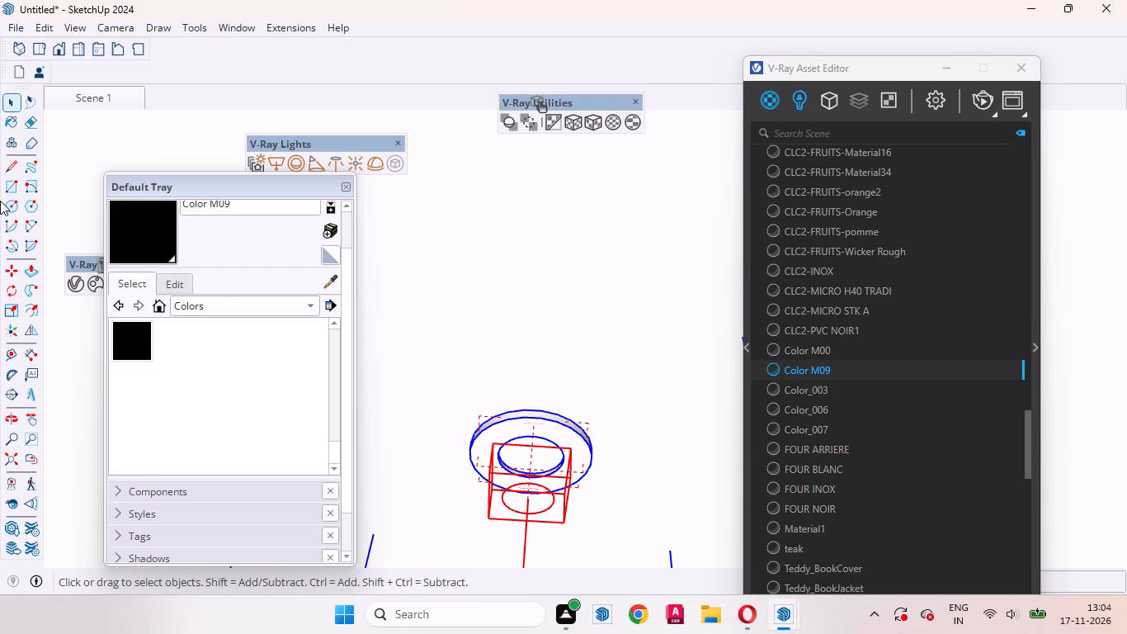
double_click(509, 432)
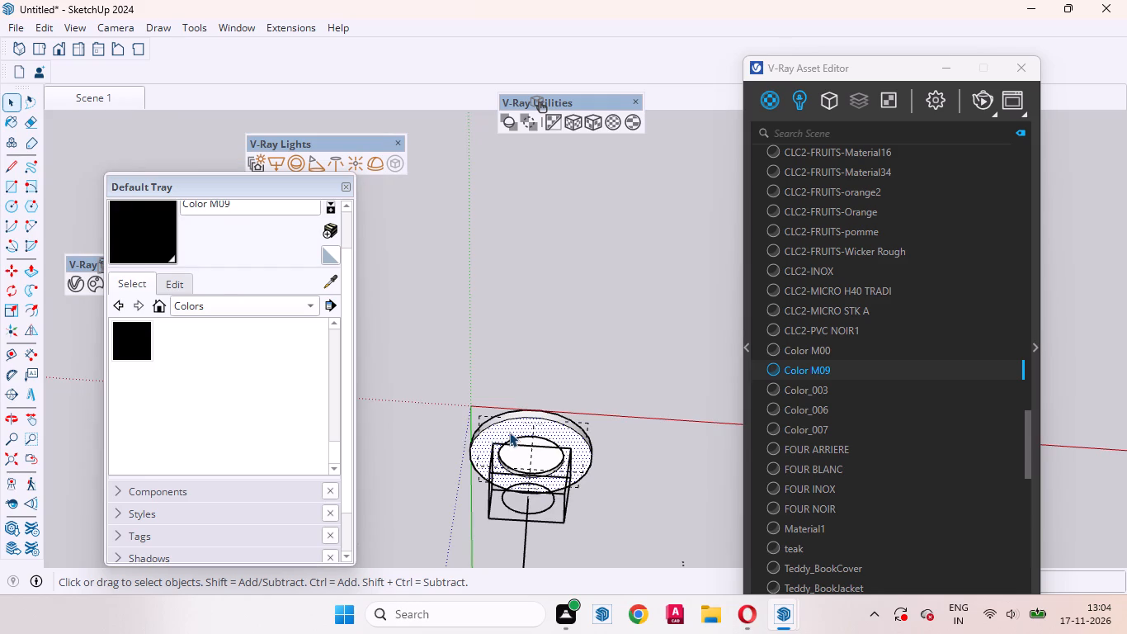
double_click(509, 432)
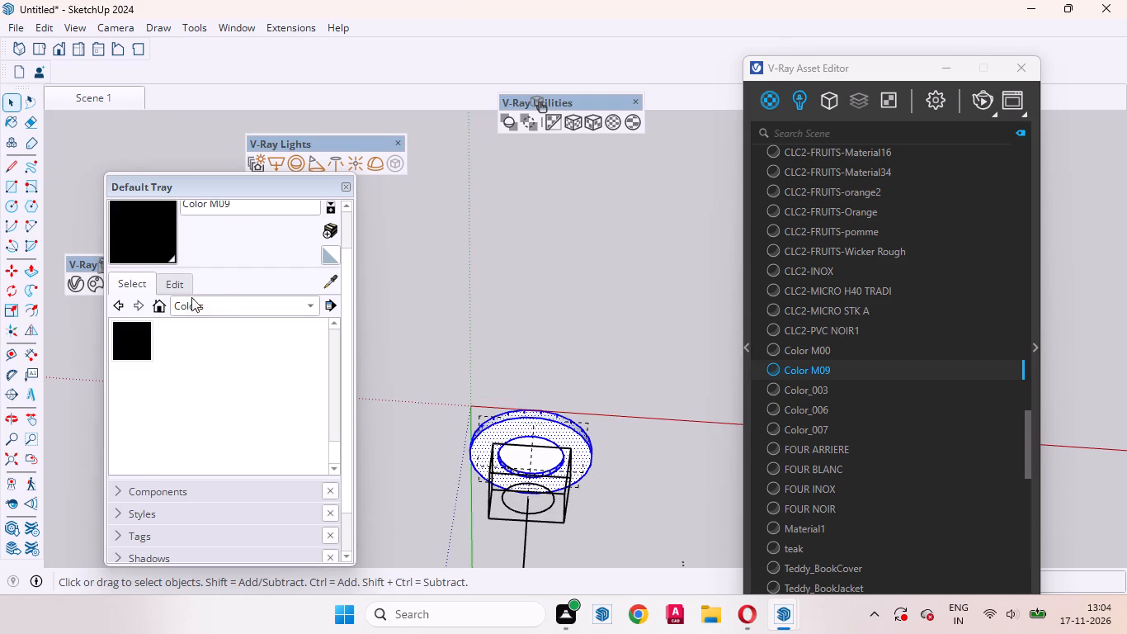
click(158, 255)
click(517, 428)
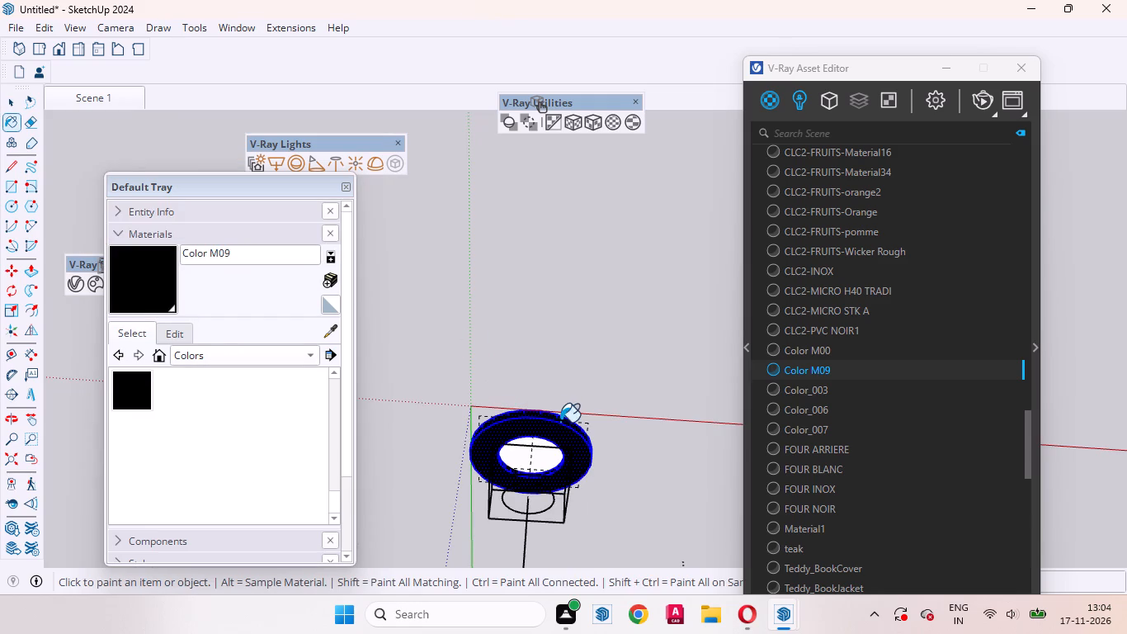
key(space)
scroll(445, 431, down, 13)
scroll(431, 420, up, 1)
scroll(431, 420, down, 6)
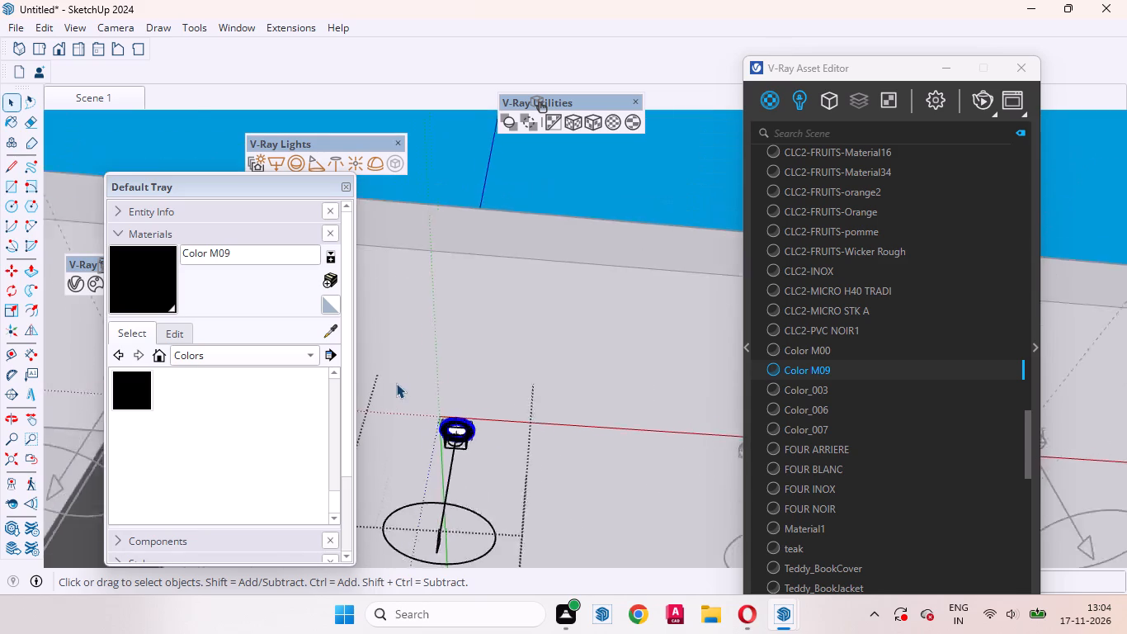
scroll(396, 383, down, 10)
click(540, 287)
Paint the whole ring of the third fixture in the front row with Color M09 and leave its editing.
scroll(522, 400, up, 13)
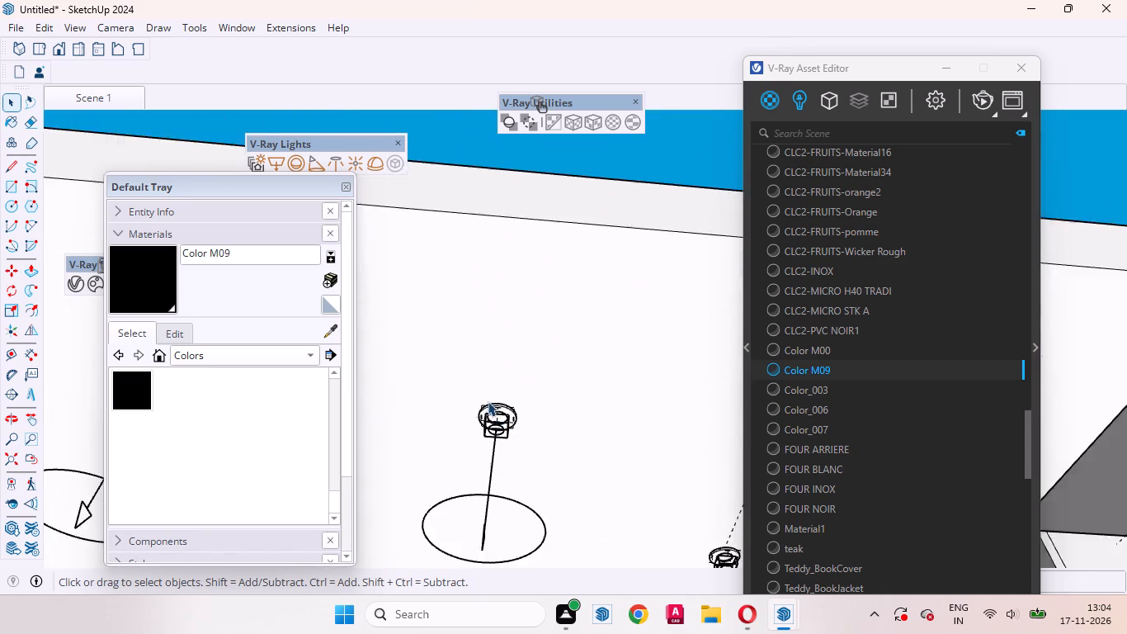
scroll(488, 401, up, 20)
triple_click(509, 386)
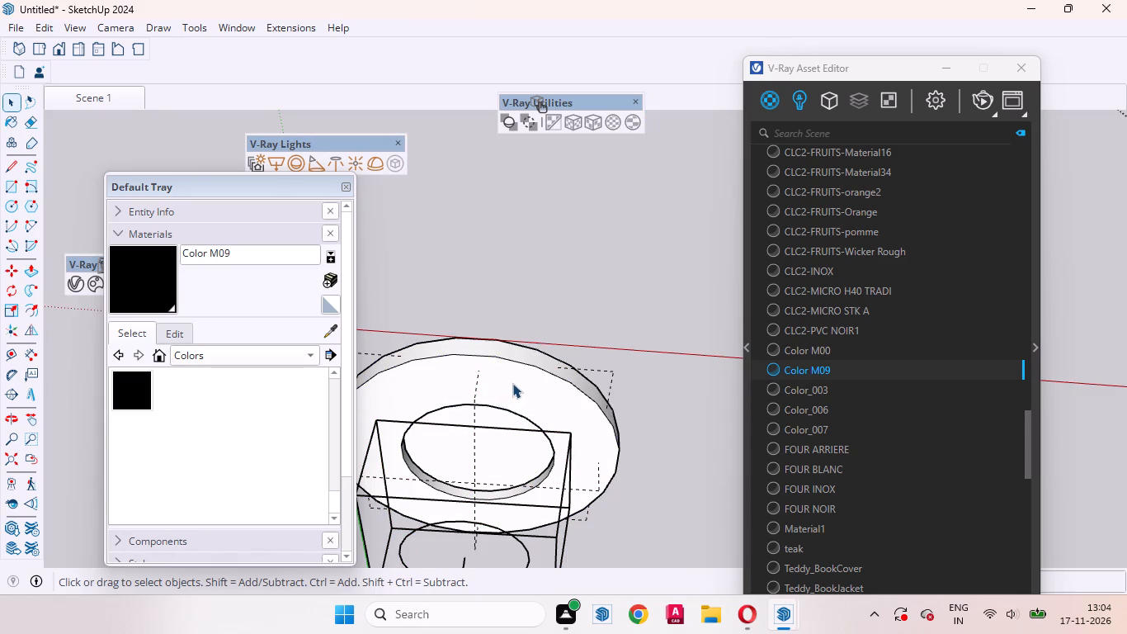
click(111, 287)
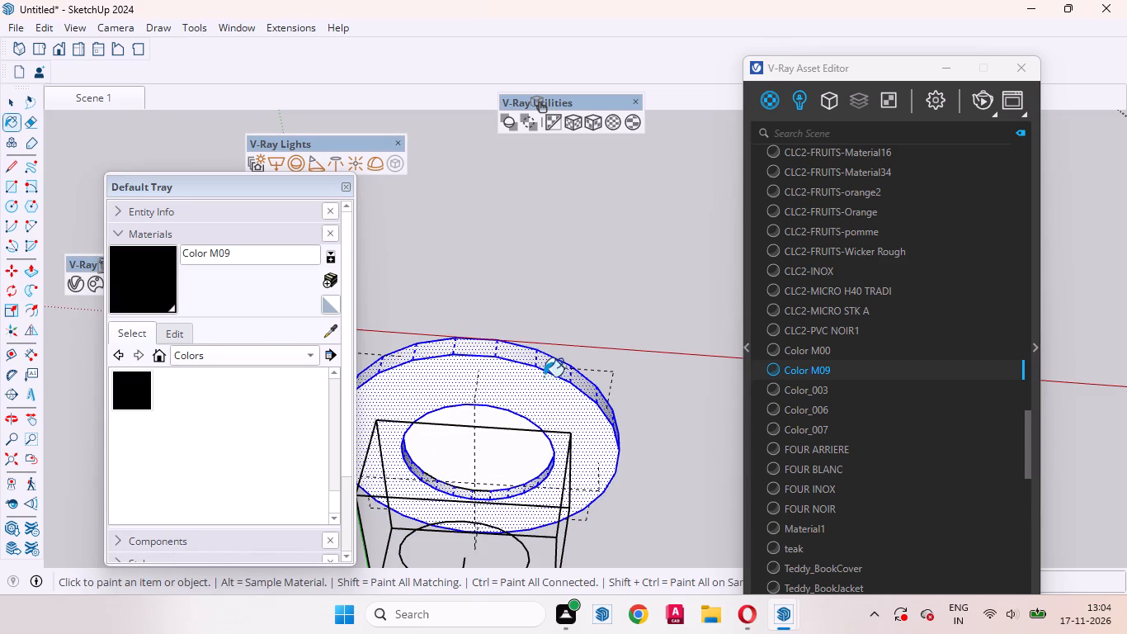
click(507, 386)
scroll(432, 315, down, 15)
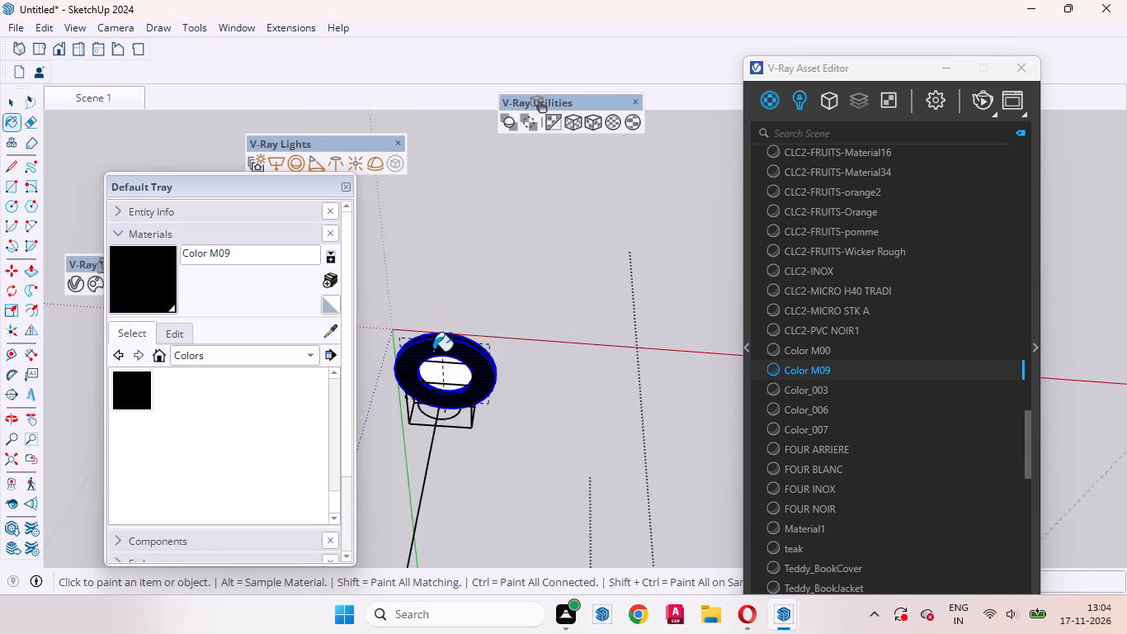
scroll(433, 351, down, 3)
click(12, 106)
scroll(594, 313, down, 7)
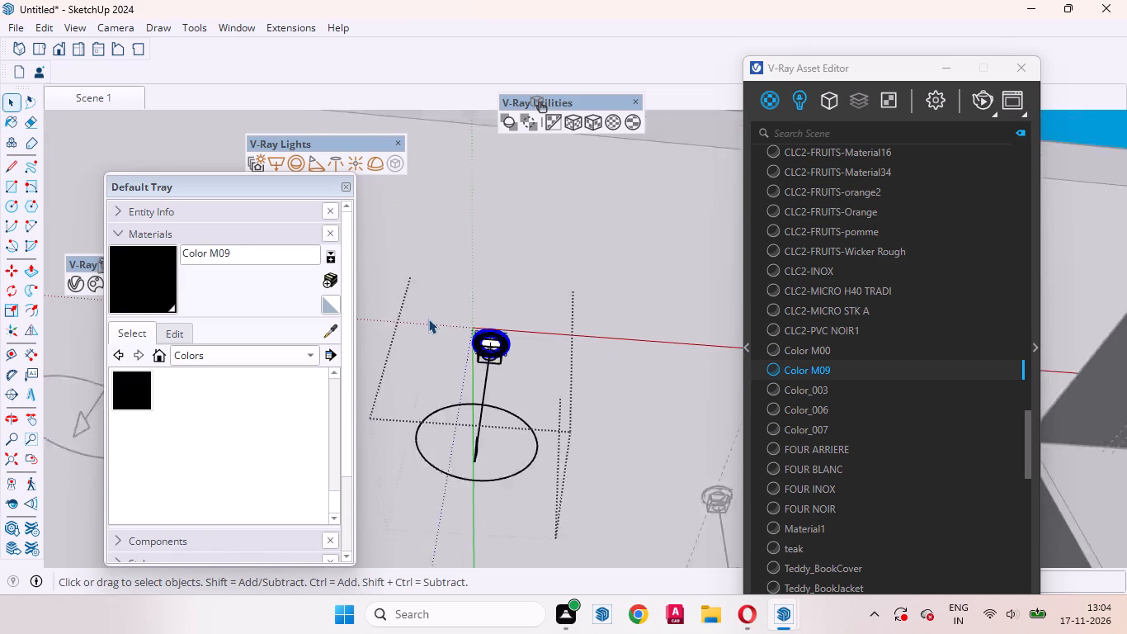
scroll(428, 319, down, 9)
click(576, 230)
Paint the whole ring of the front-right corner fixture with Color M09 and leave its editing.
scroll(598, 323, up, 7)
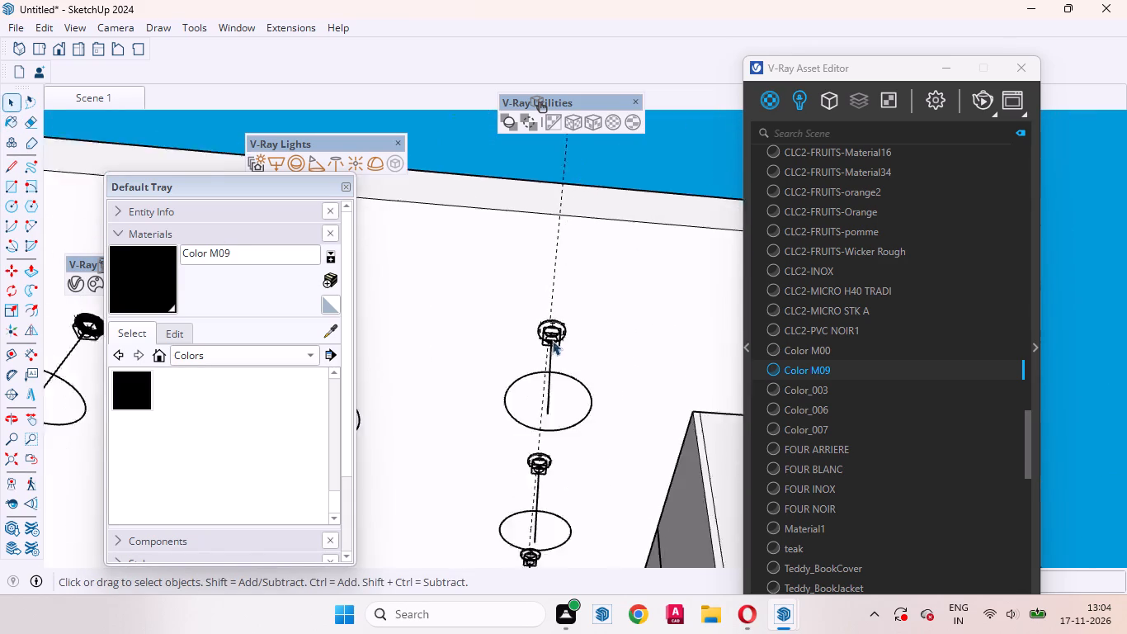
scroll(552, 340, up, 16)
double_click(563, 286)
click(573, 300)
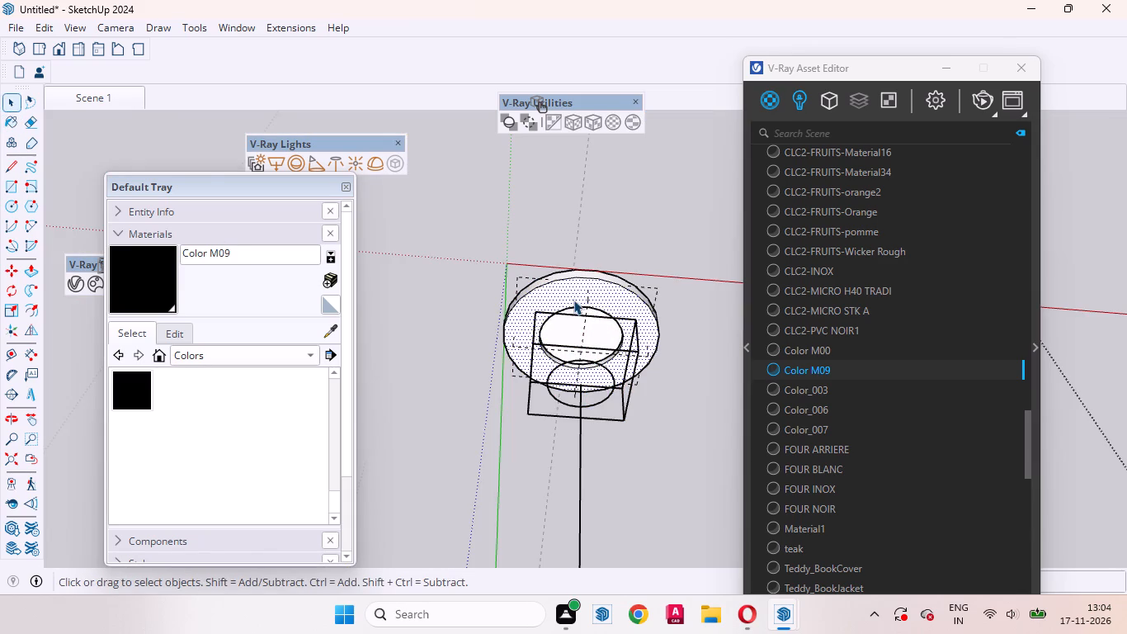
double_click(568, 294)
click(568, 293)
click(568, 293)
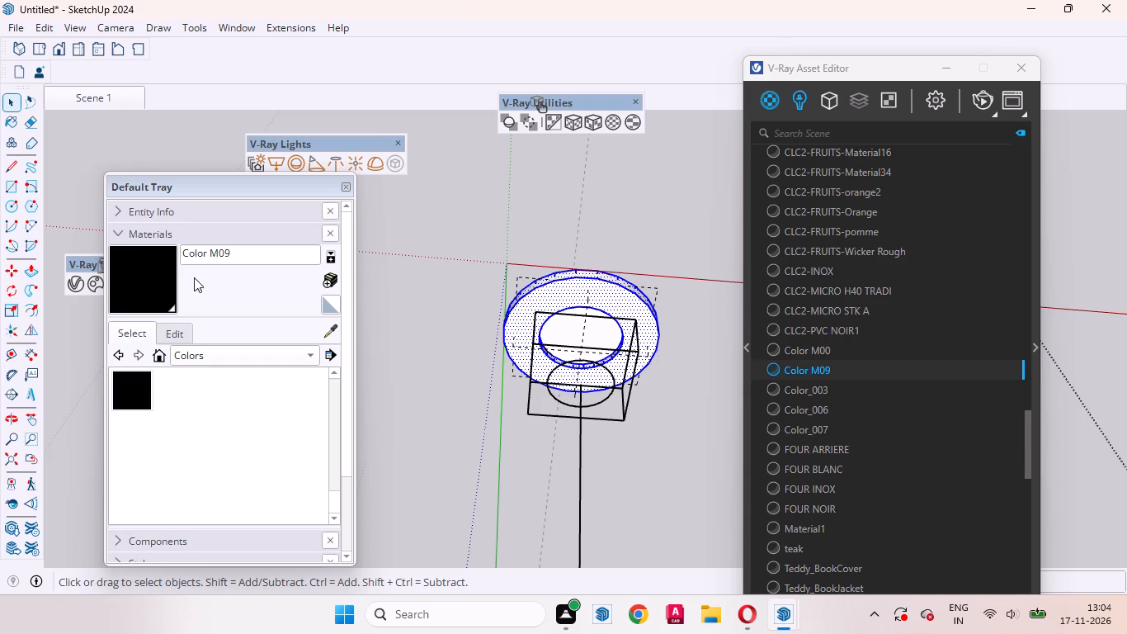
click(150, 279)
click(563, 296)
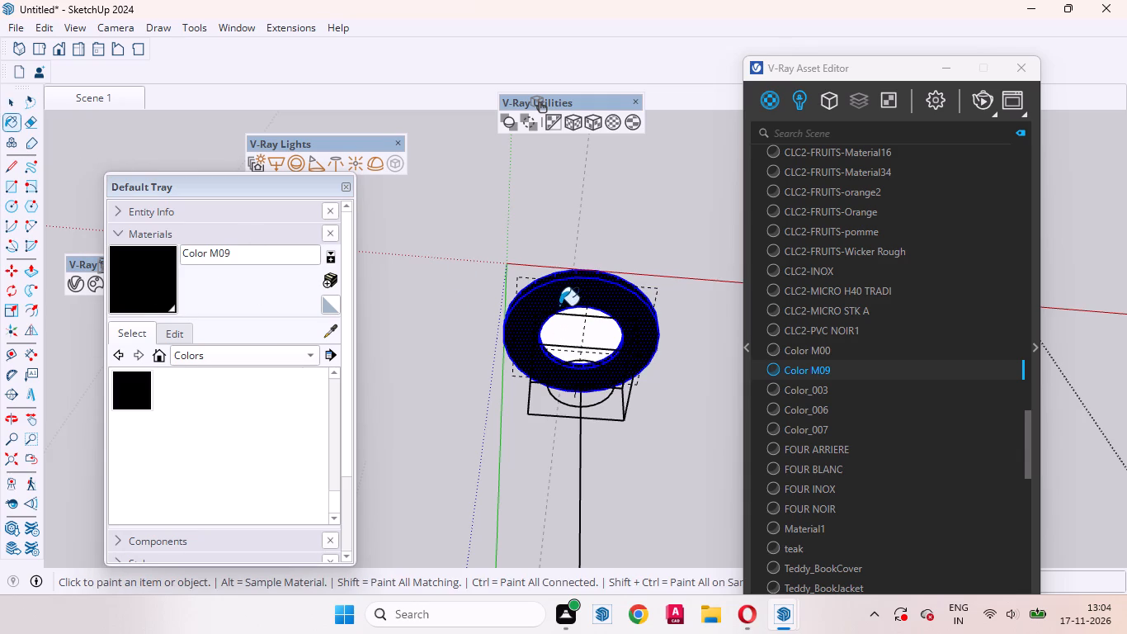
click(6, 103)
scroll(608, 347, down, 3)
scroll(608, 347, up, 1)
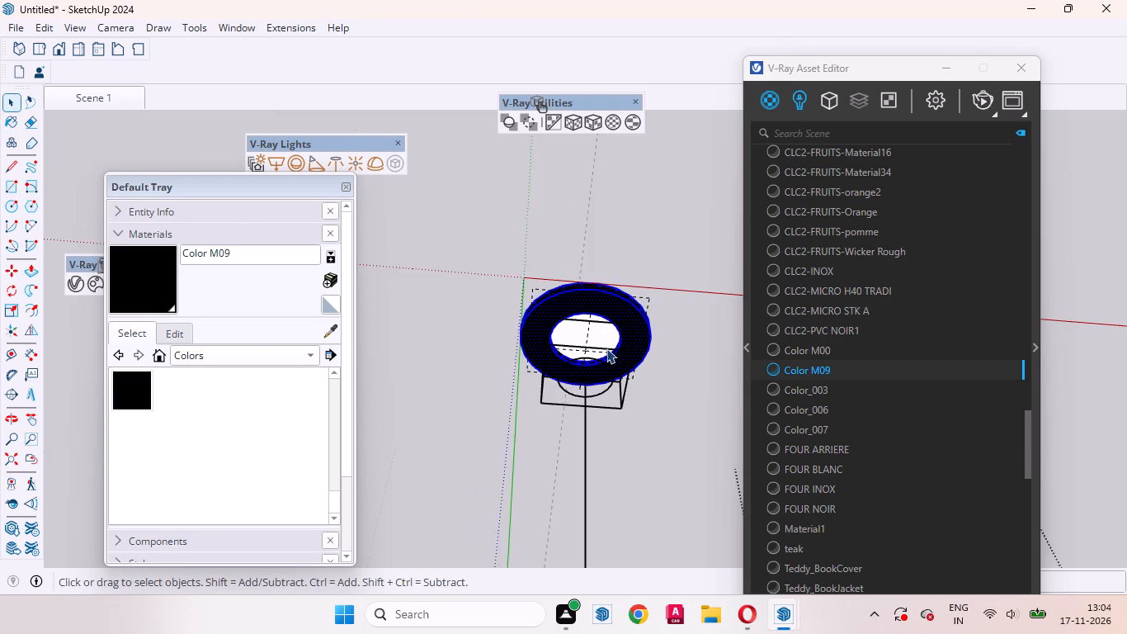
scroll(606, 348, down, 20)
scroll(606, 348, down, 6)
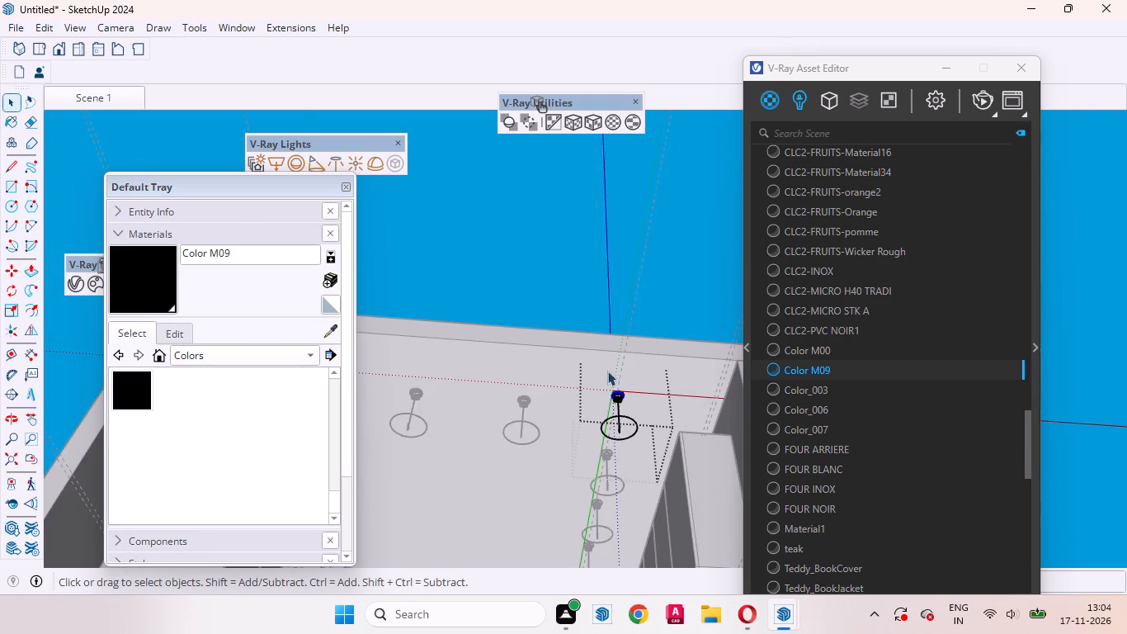
click(556, 266)
Paint the whole ring of the second fixture in the right-hand row, counted from the front-right corner, with Color M09 and leave its editing.
scroll(621, 466, up, 19)
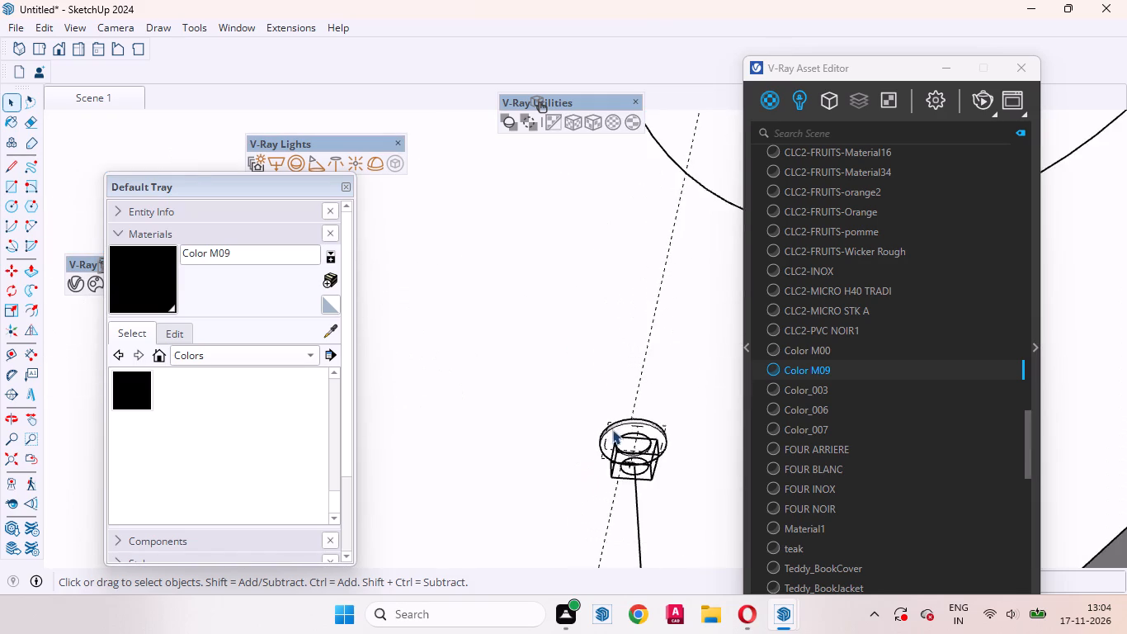
scroll(612, 429, up, 6)
click(624, 430)
double_click(625, 423)
double_click(622, 438)
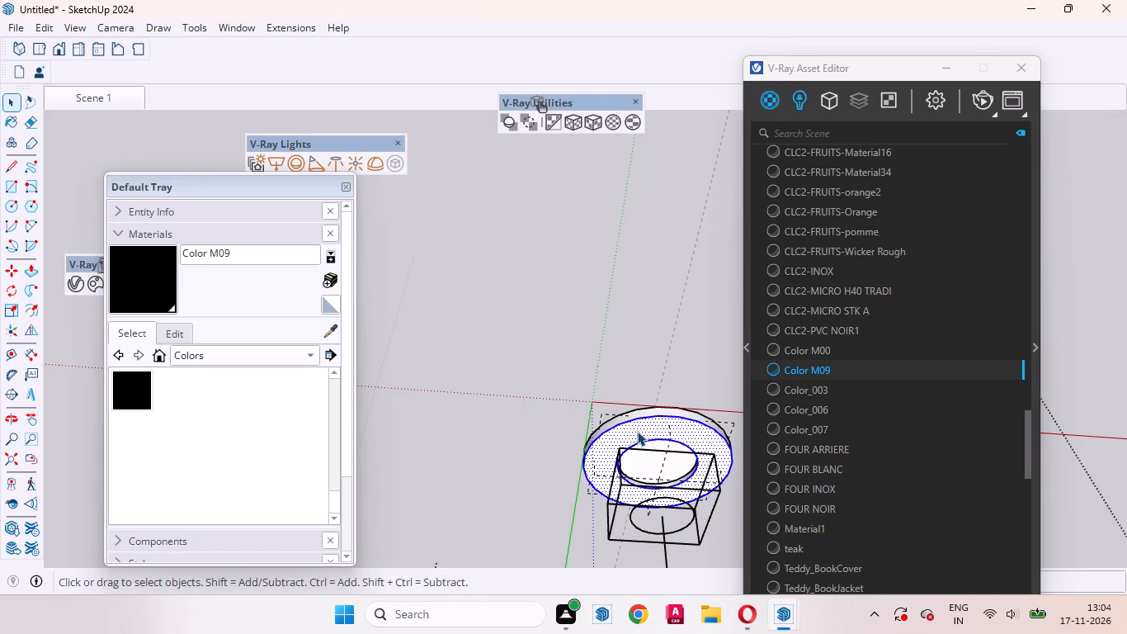
double_click(637, 431)
triple_click(632, 420)
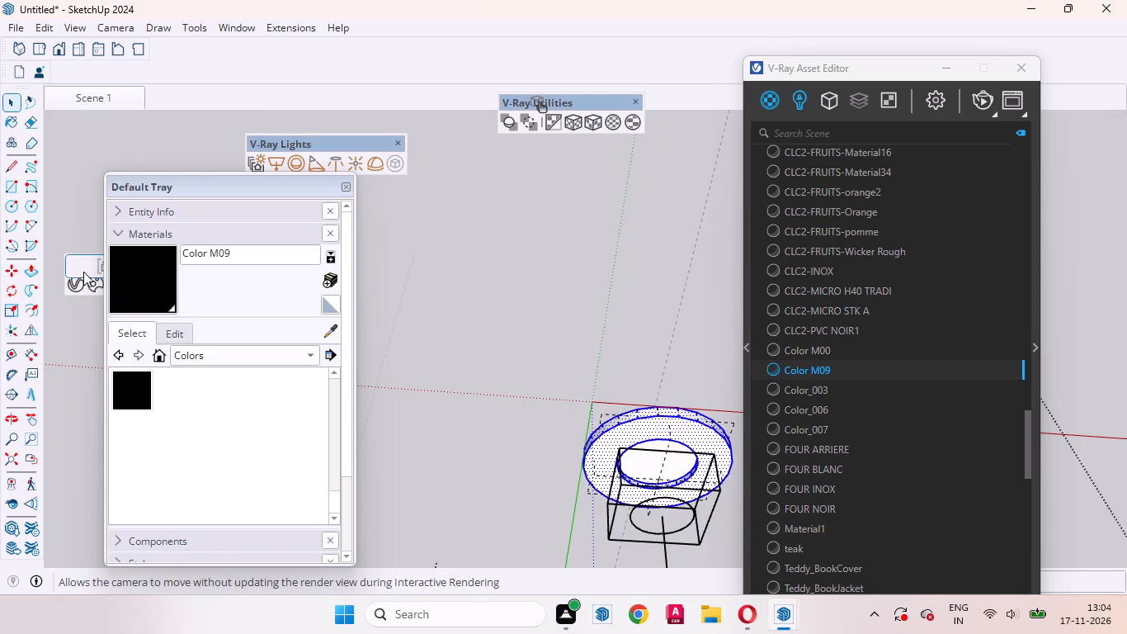
click(175, 287)
click(631, 441)
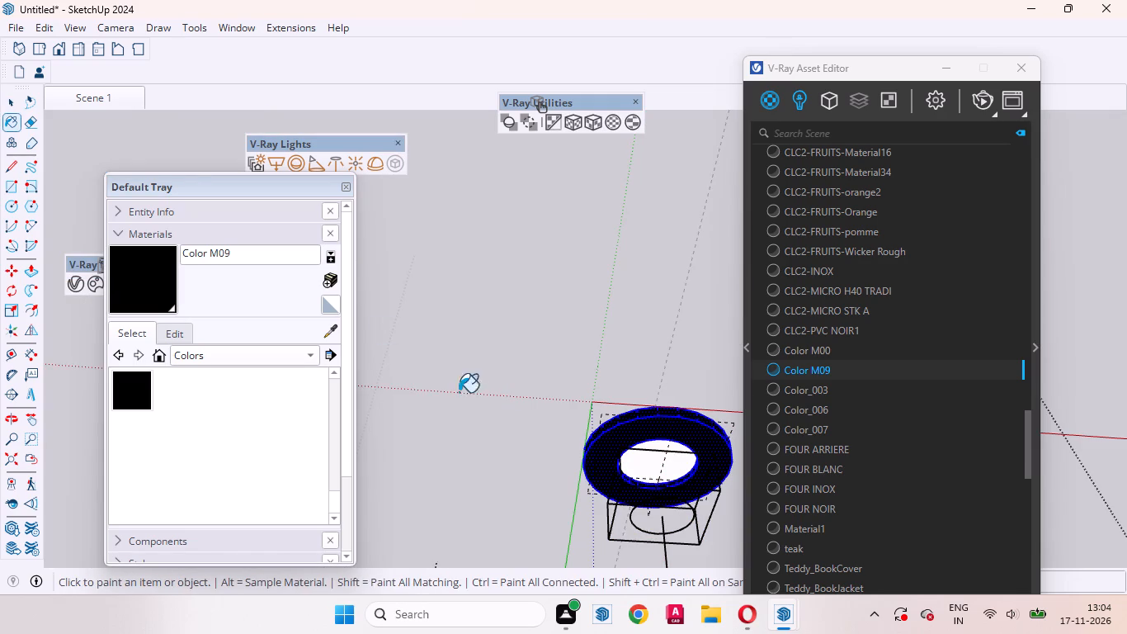
click(12, 107)
scroll(601, 326, down, 12)
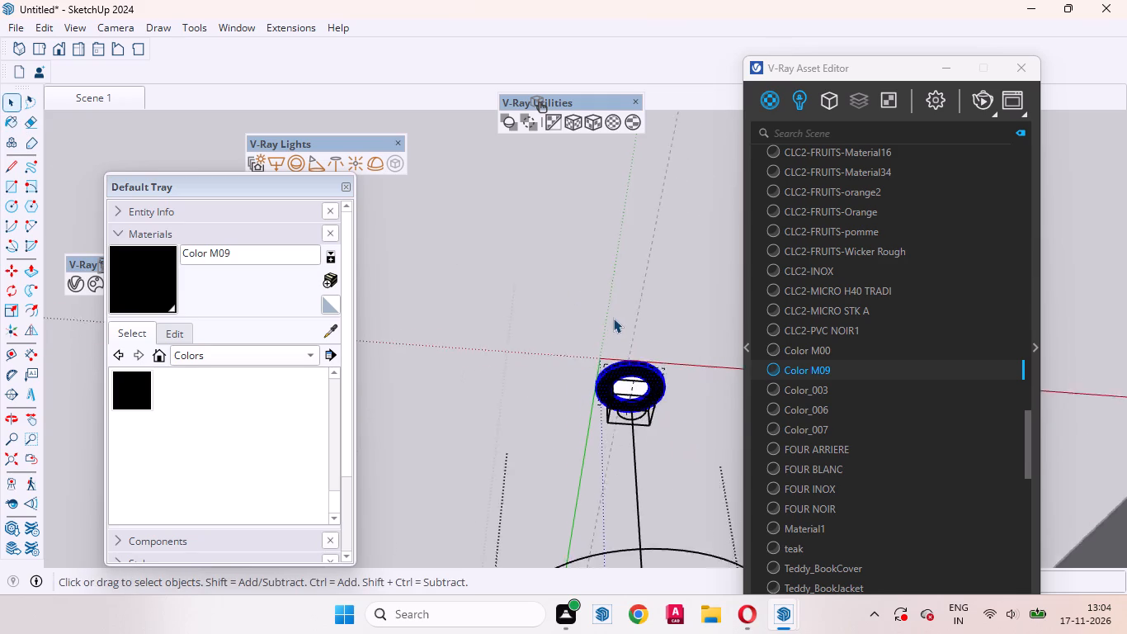
scroll(613, 318, down, 10)
scroll(613, 345, up, 1)
scroll(614, 352, down, 14)
click(551, 216)
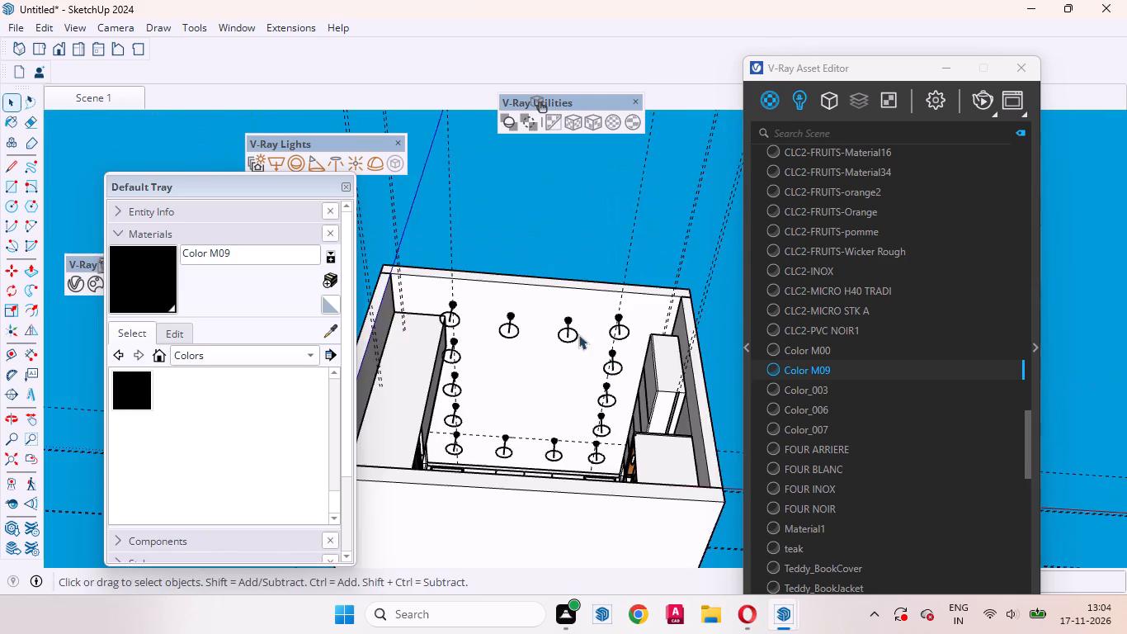
Paint the whole ring of the third fixture in the right-hand row with Color M09 and leave its editing.
scroll(593, 404, up, 20)
scroll(593, 404, up, 8)
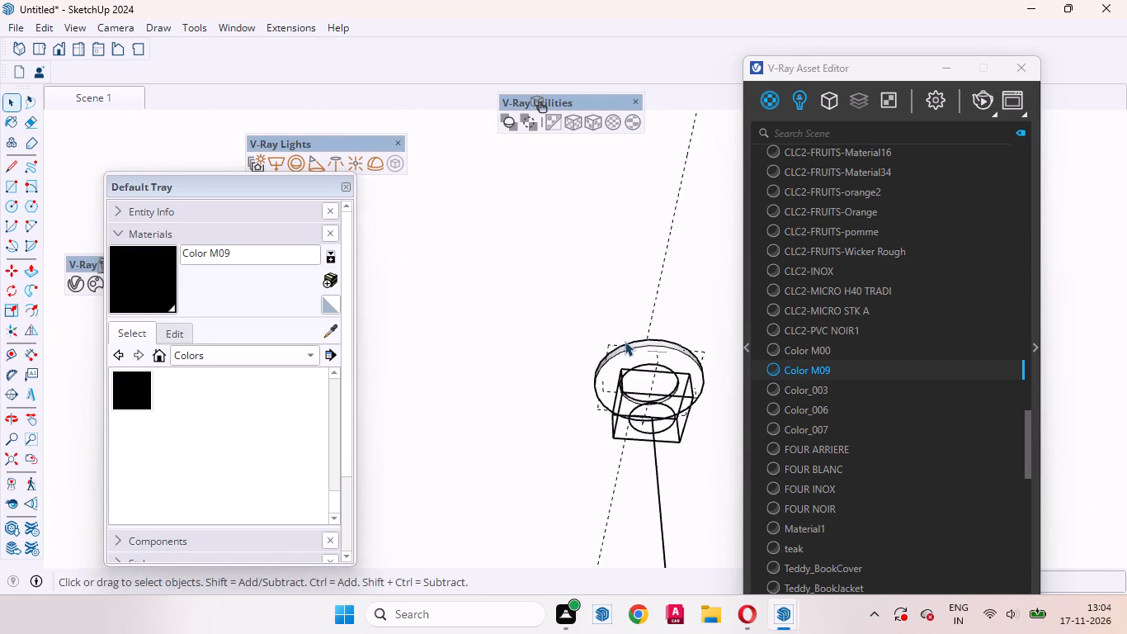
scroll(625, 341, up, 5)
triple_click(626, 361)
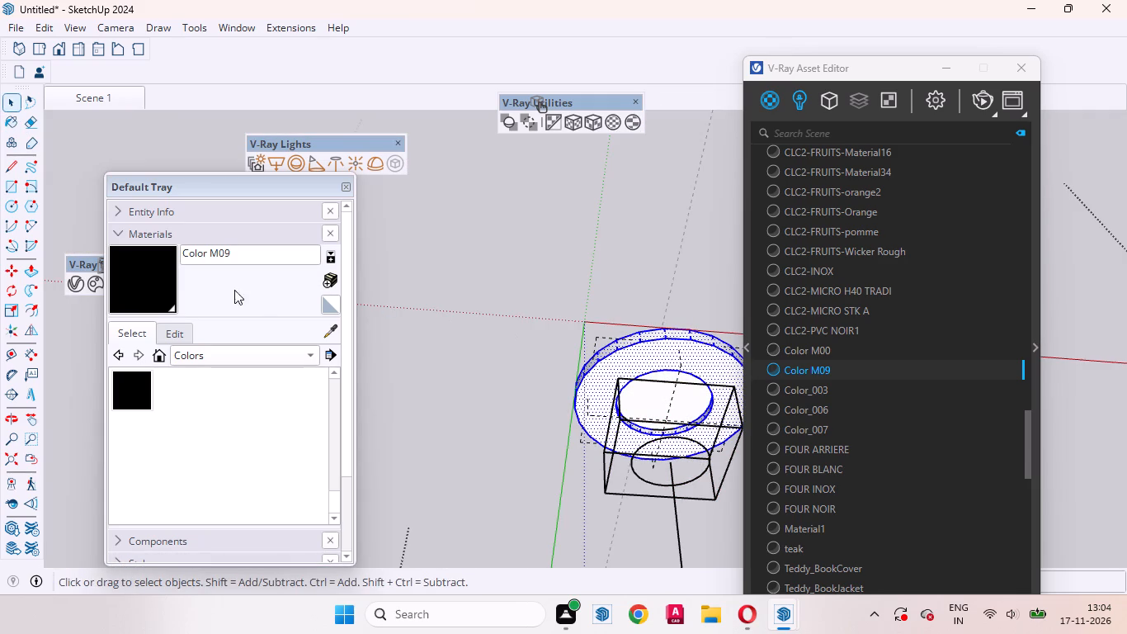
click(147, 285)
click(631, 369)
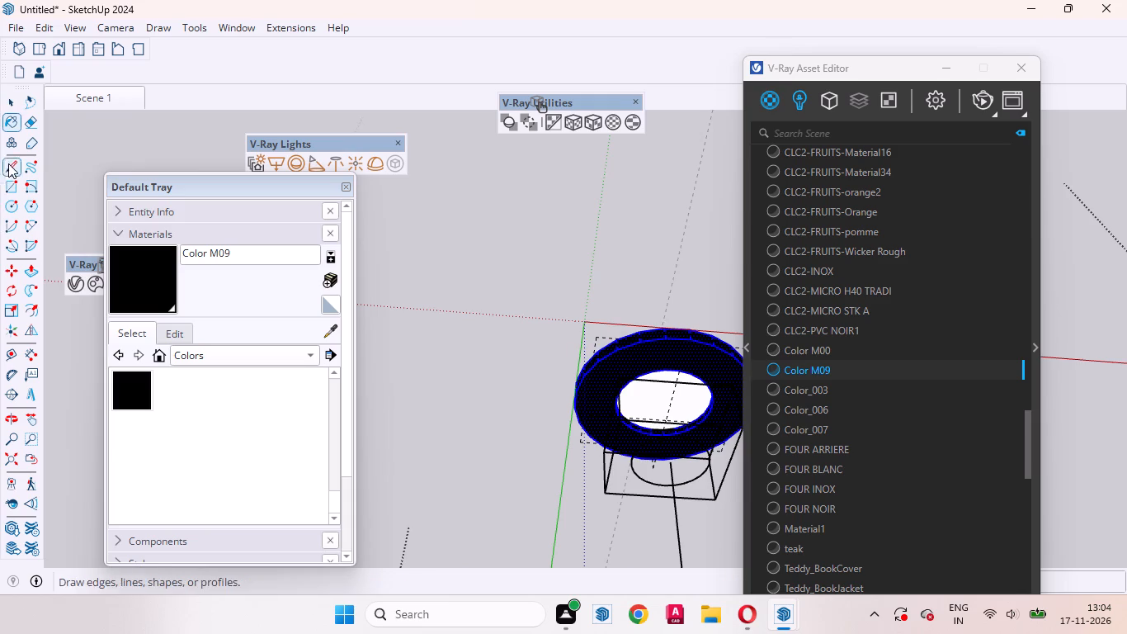
click(5, 105)
scroll(516, 331, down, 12)
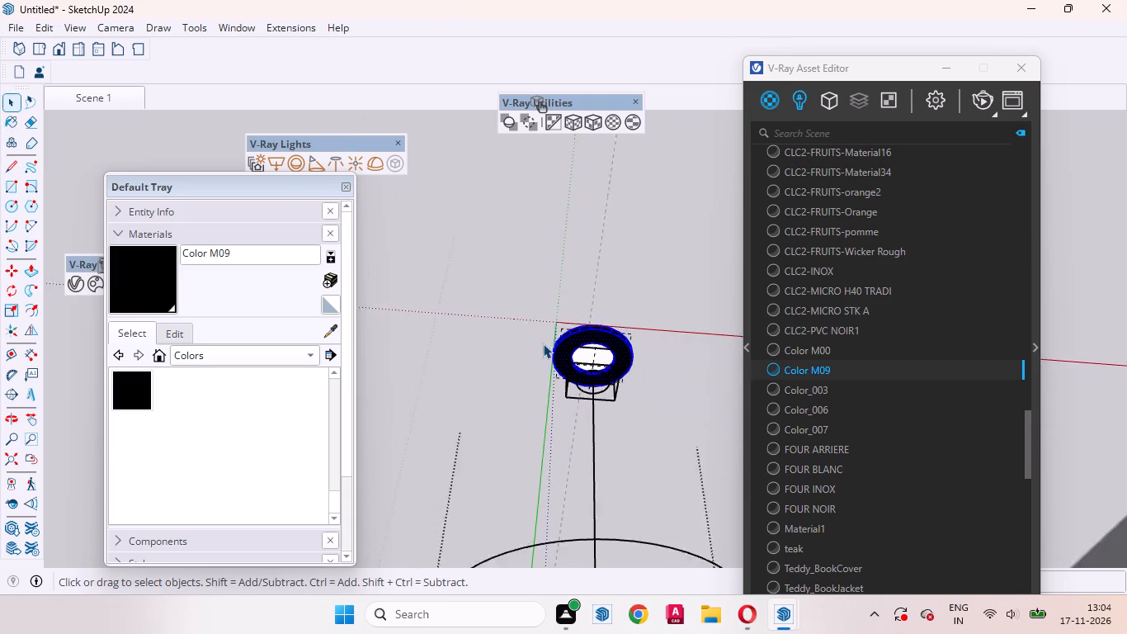
scroll(543, 343, down, 20)
click(621, 217)
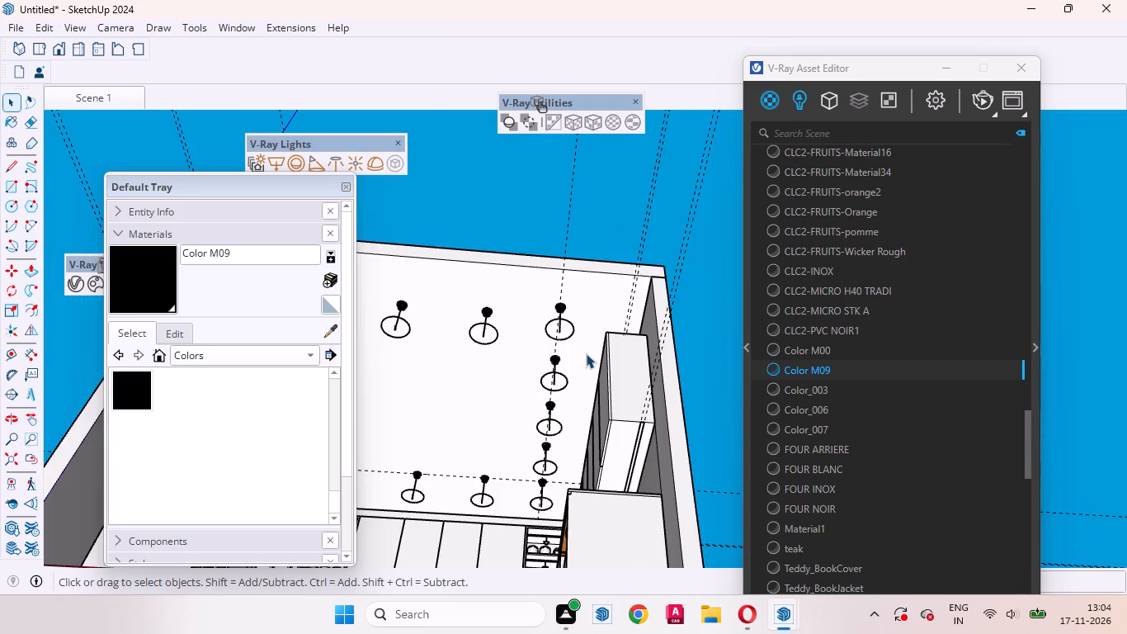
Paint only the ring of the fourth fixture in the right-hand row with Color M09, keeping its centre disc unpainted, and leave its editing.
scroll(551, 445, up, 9)
middle_drag(530, 448, 621, 421)
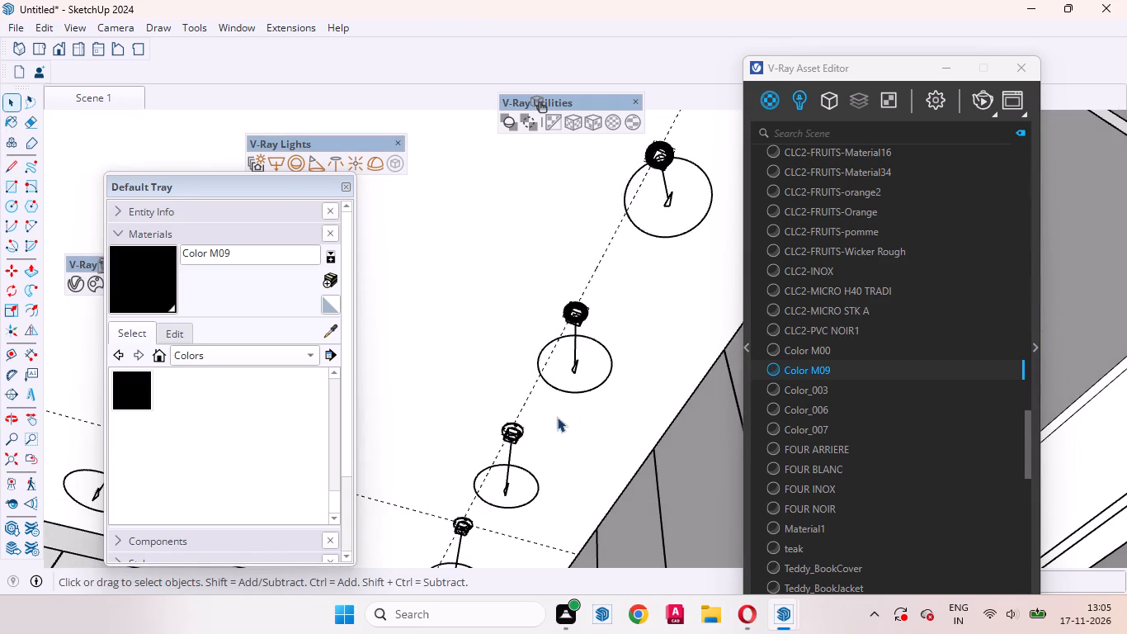
scroll(557, 417, up, 20)
double_click(496, 425)
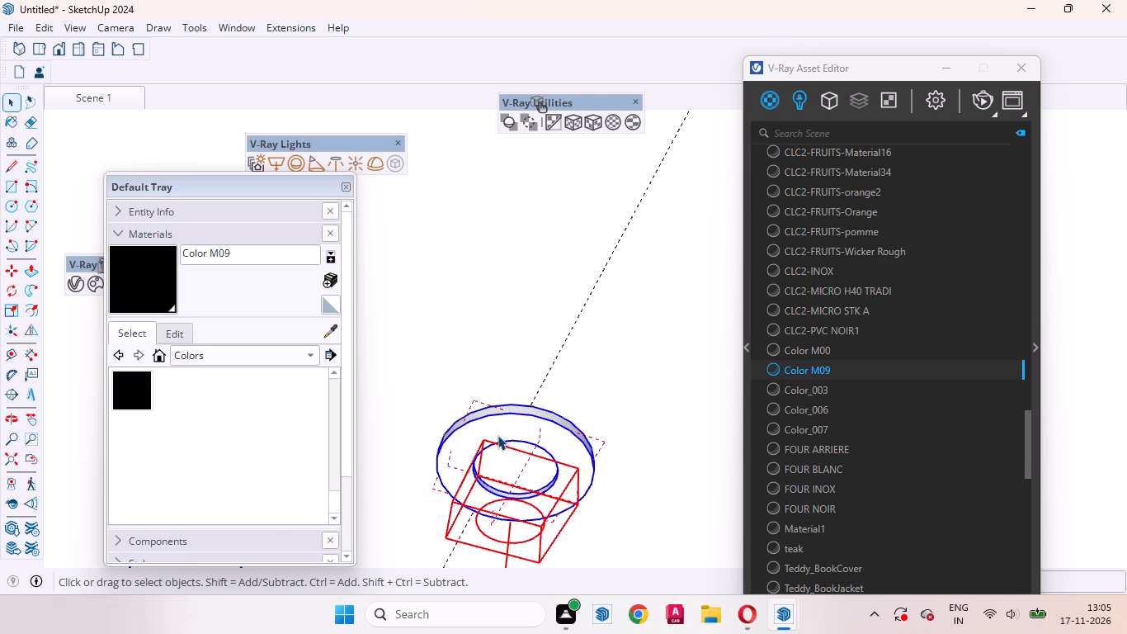
triple_click(497, 435)
click(497, 434)
click(154, 289)
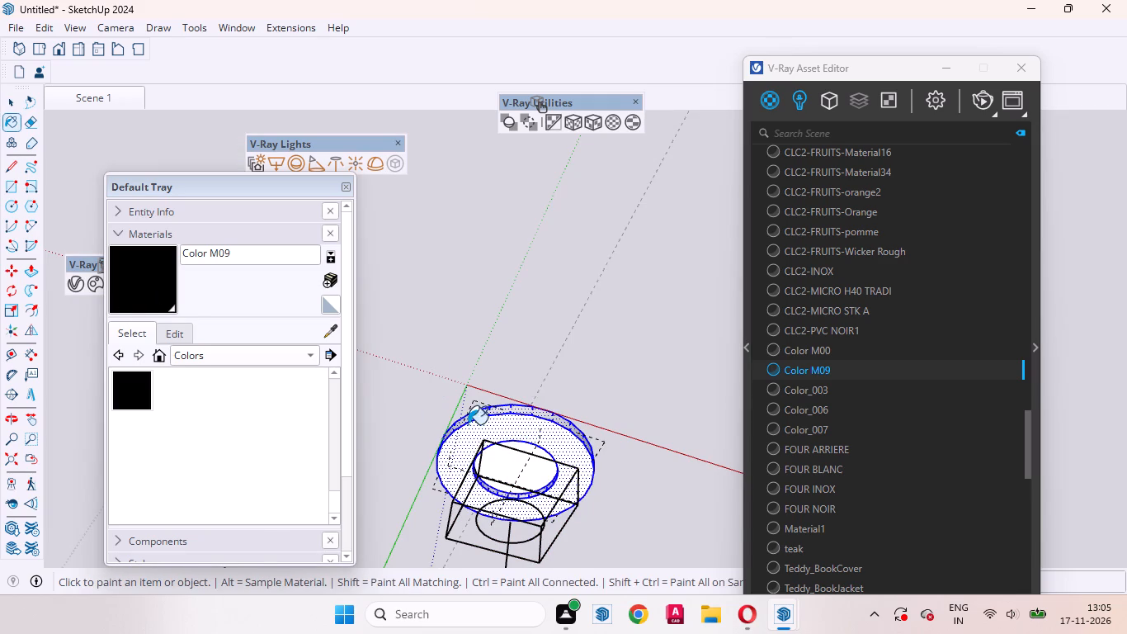
click(508, 442)
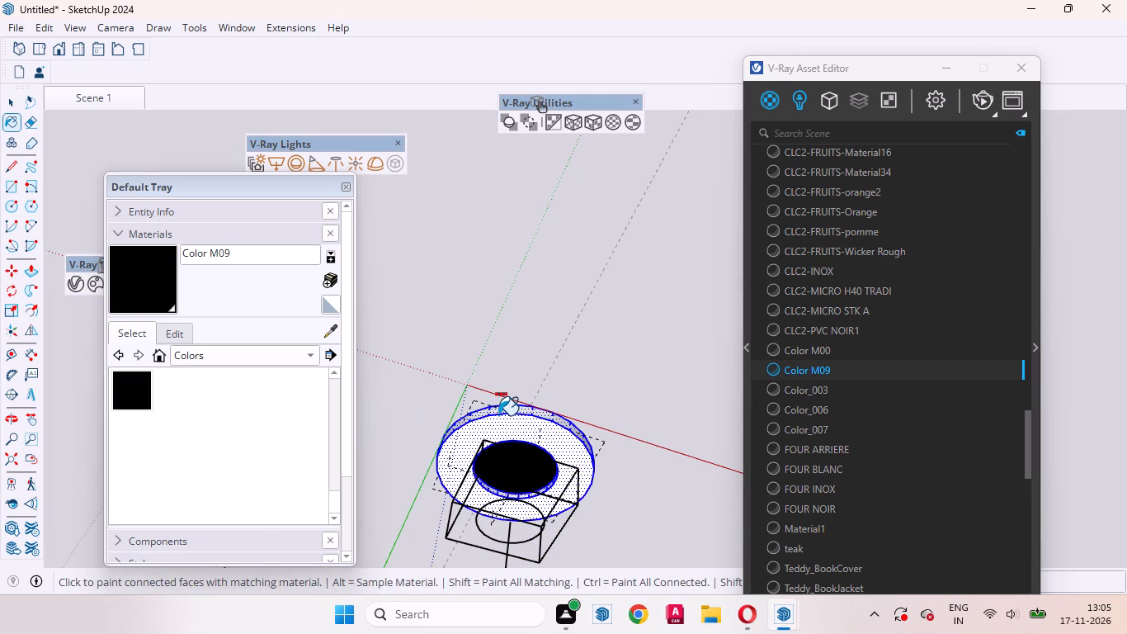
key(ctrl+z)
click(499, 427)
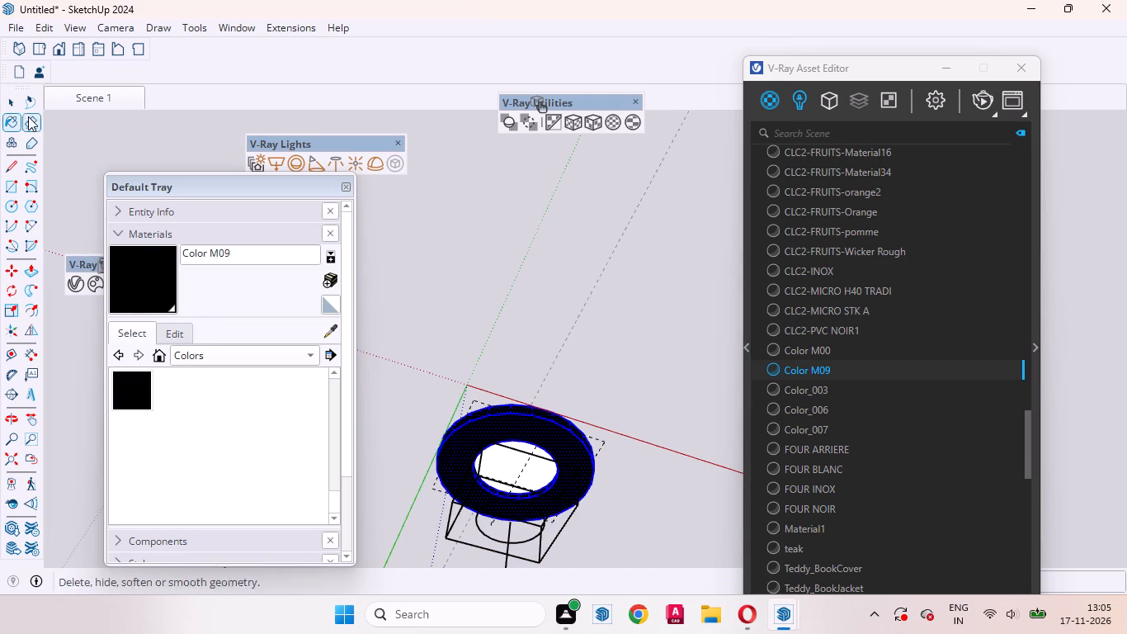
click(9, 105)
scroll(443, 344, down, 14)
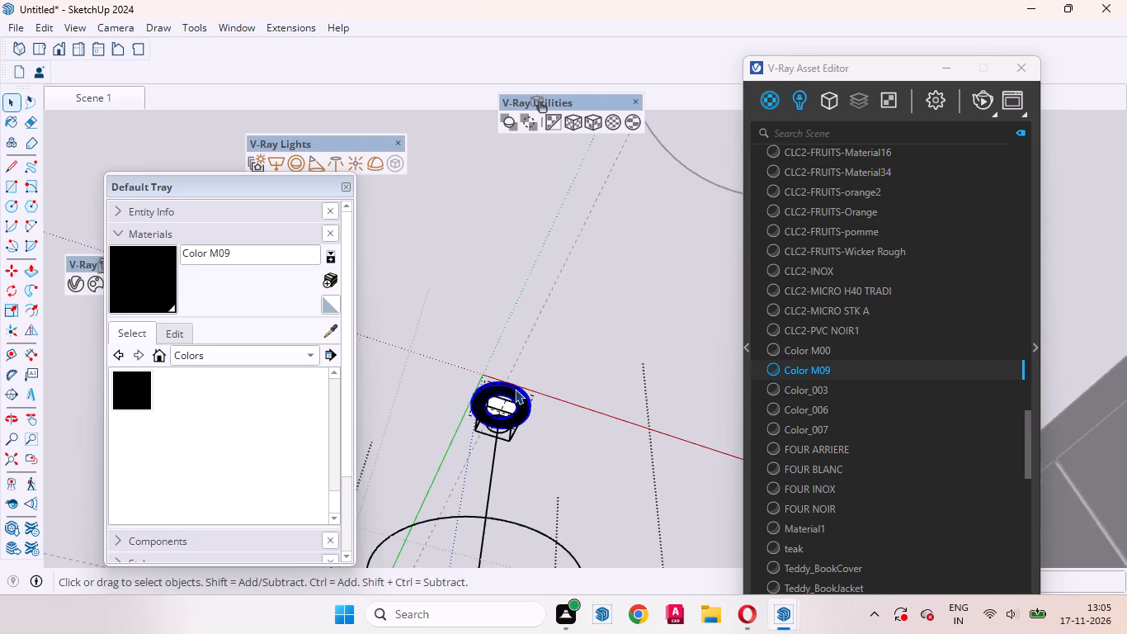
scroll(515, 389, down, 20)
scroll(515, 389, down, 2)
click(615, 242)
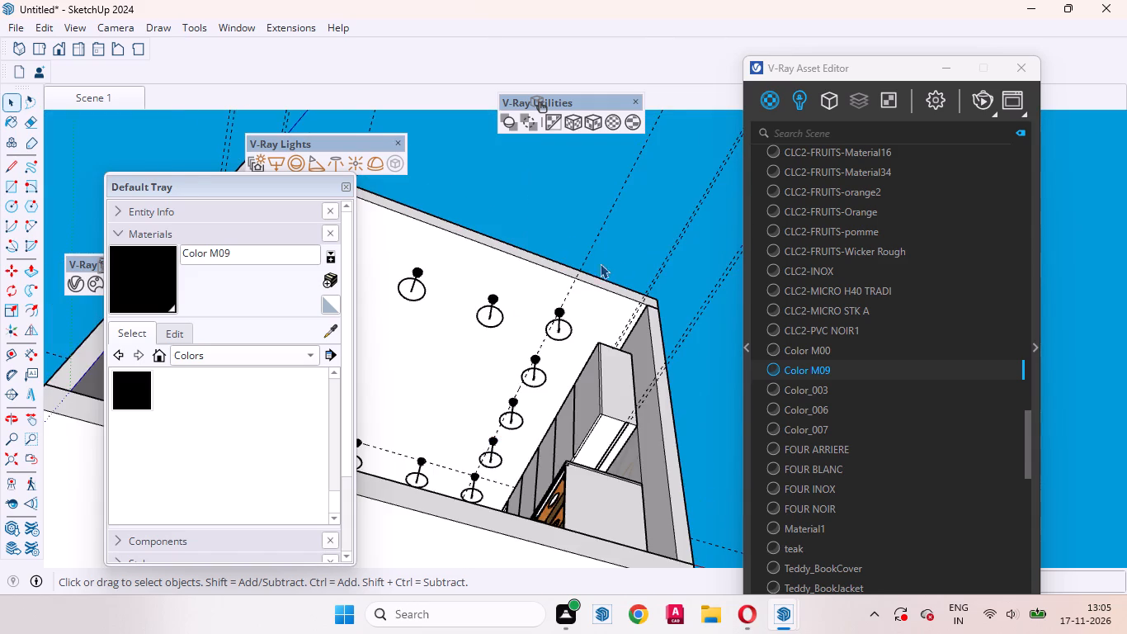
Paint the whole ring of the back-right corner fixture, where the two guides cross, with Color M09 and leave its editing.
scroll(477, 485, up, 20)
scroll(477, 485, up, 5)
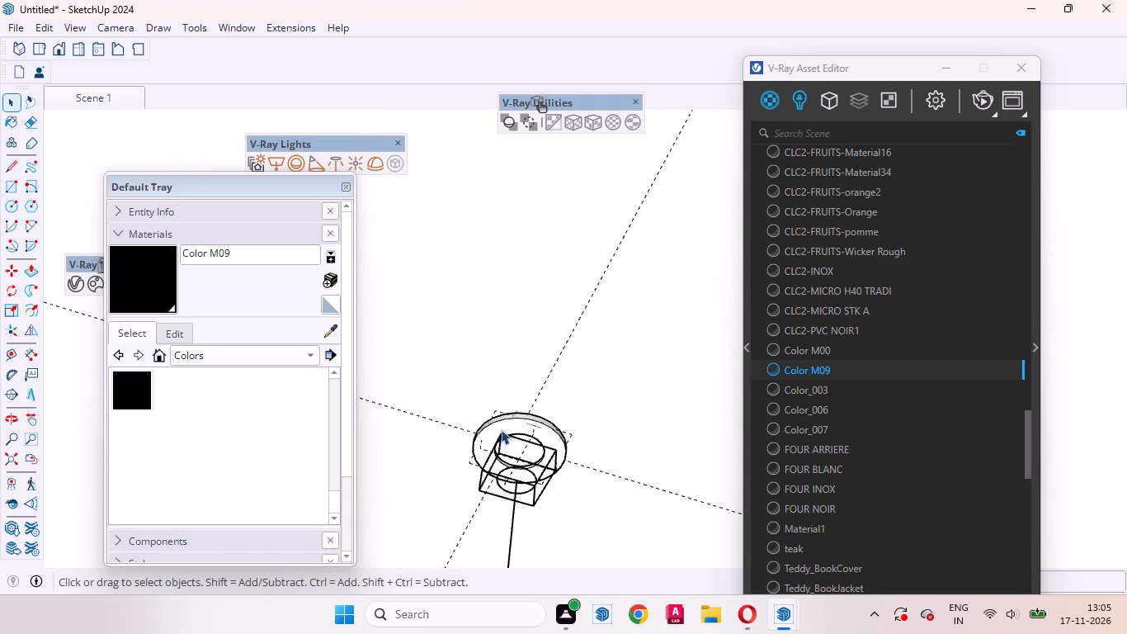
scroll(501, 429, up, 9)
double_click(507, 436)
triple_click(516, 432)
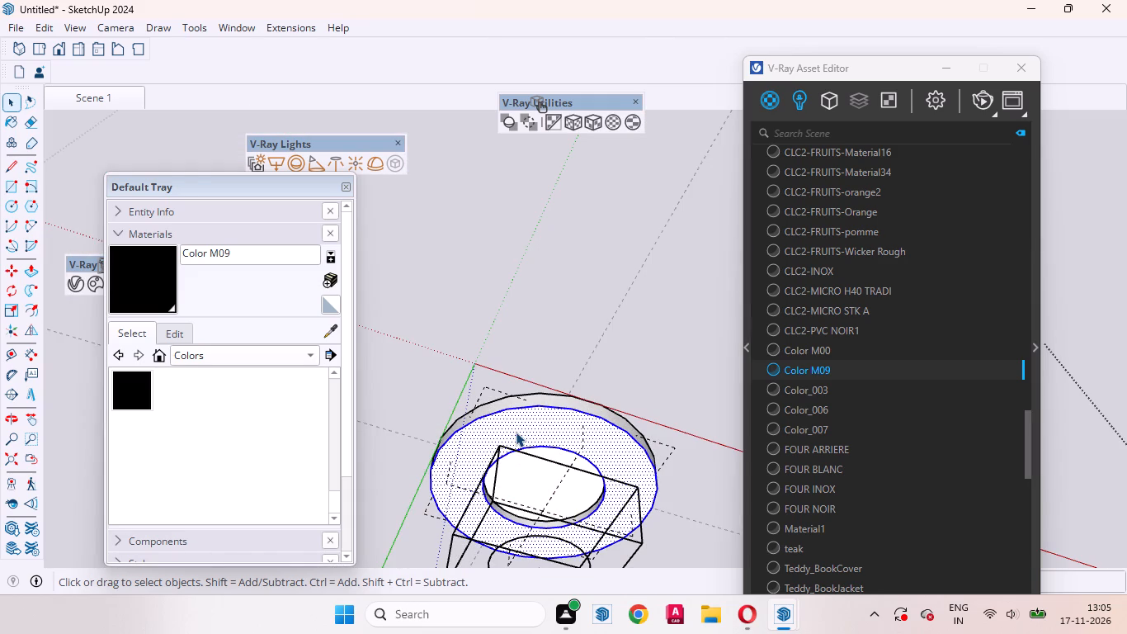
click(153, 282)
click(545, 421)
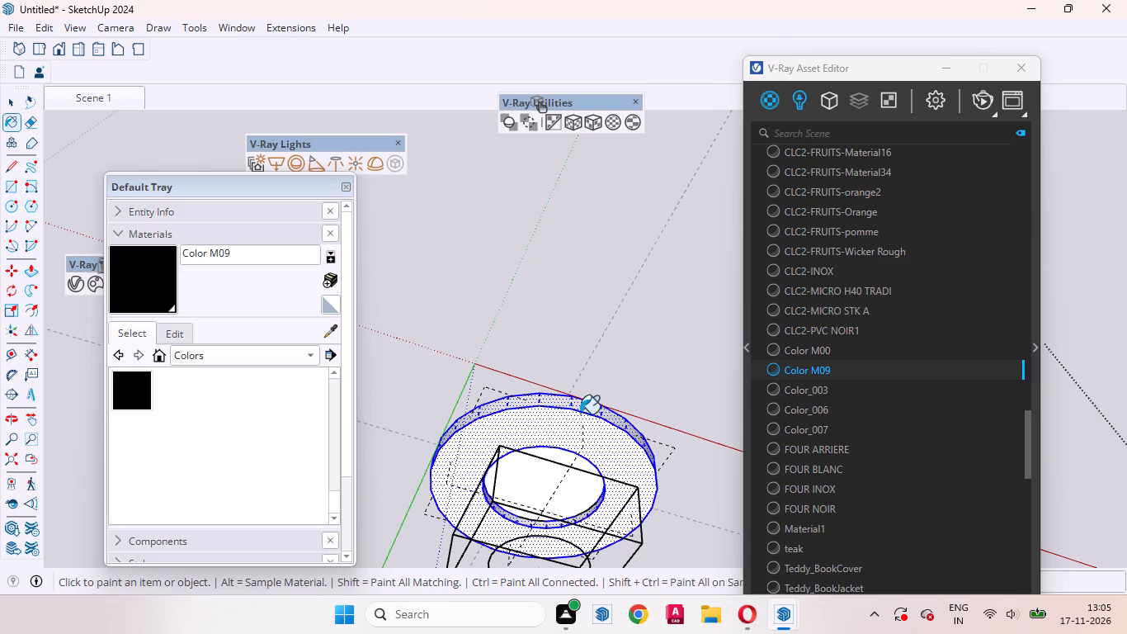
key(space)
scroll(582, 382, down, 12)
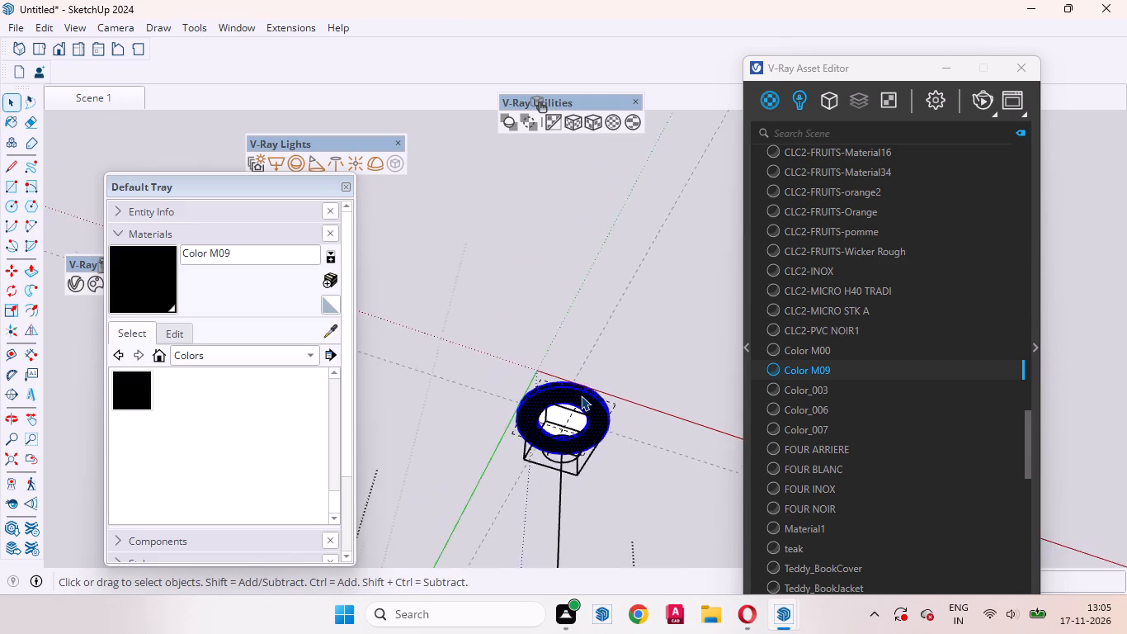
scroll(581, 395, down, 20)
scroll(581, 395, down, 4)
middle_drag(589, 416, 560, 553)
scroll(564, 523, down, 20)
scroll(564, 523, down, 7)
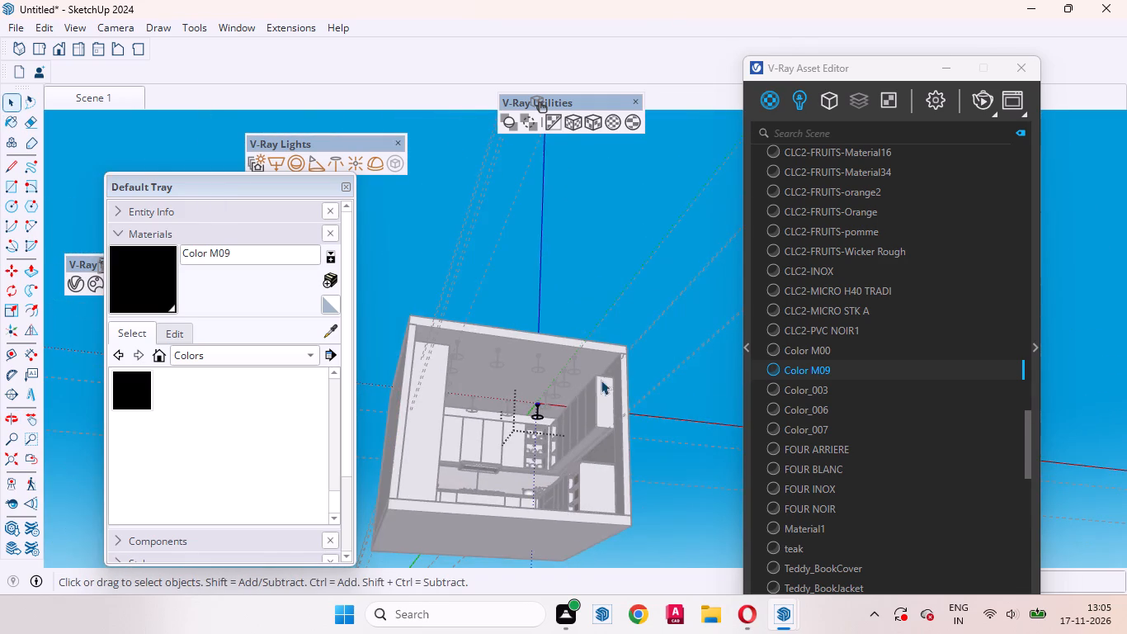
click(619, 215)
scroll(523, 383, up, 18)
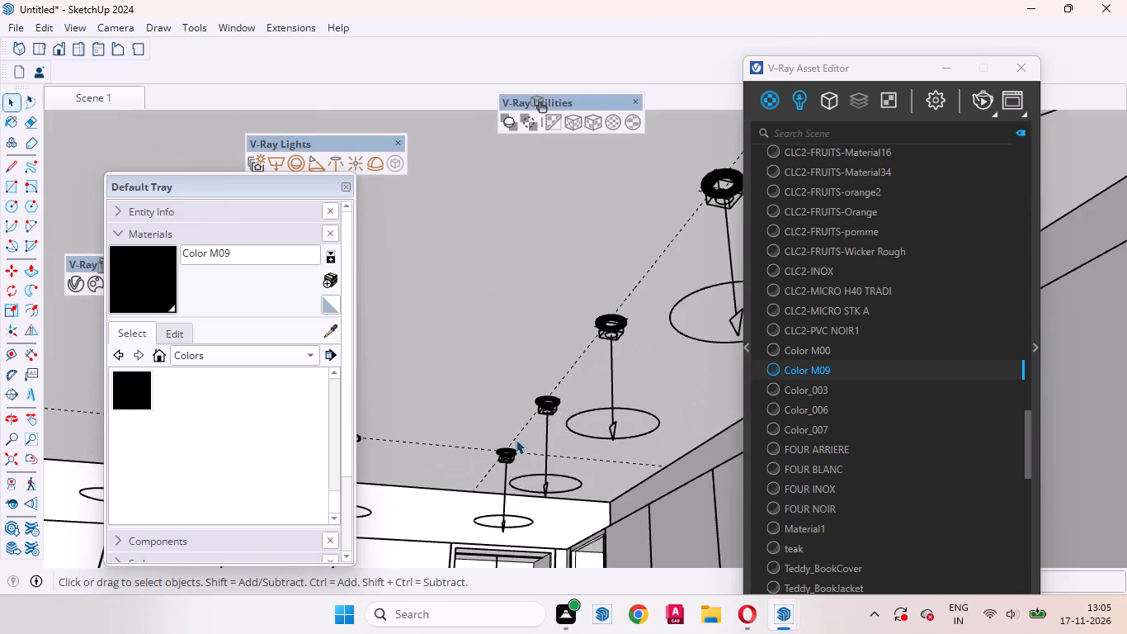
Paint the whole ring of the back-row fixture beside the back-right corner fixture with Color M09 and leave its editing.
middle_drag(515, 439, 572, 395)
scroll(565, 414, up, 1)
scroll(551, 430, down, 6)
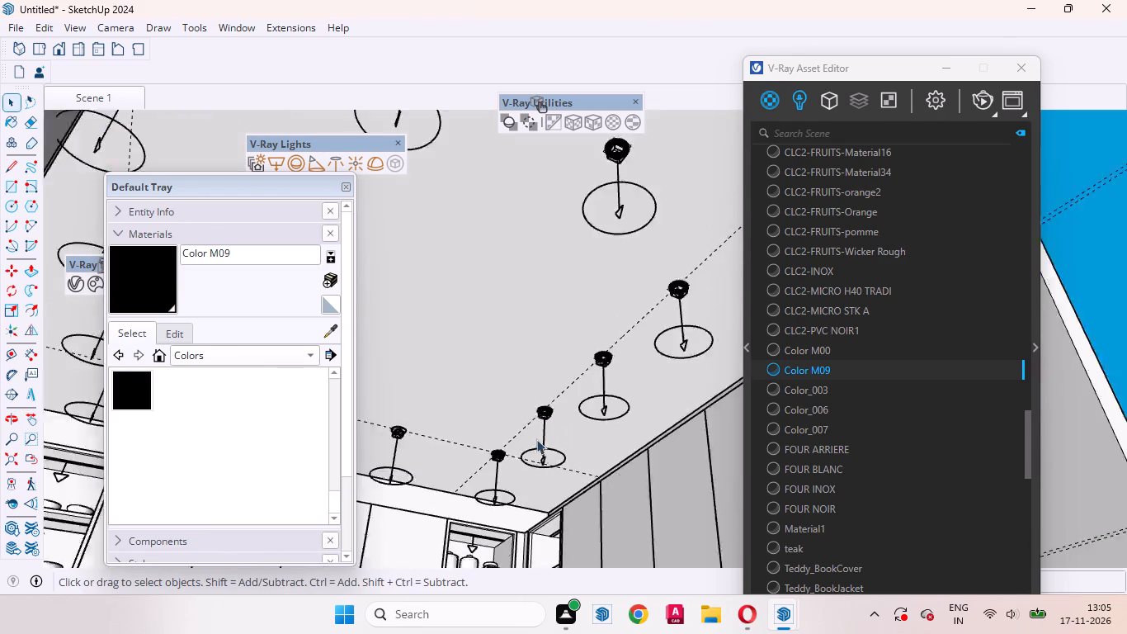
scroll(536, 439, down, 7)
scroll(438, 430, up, 18)
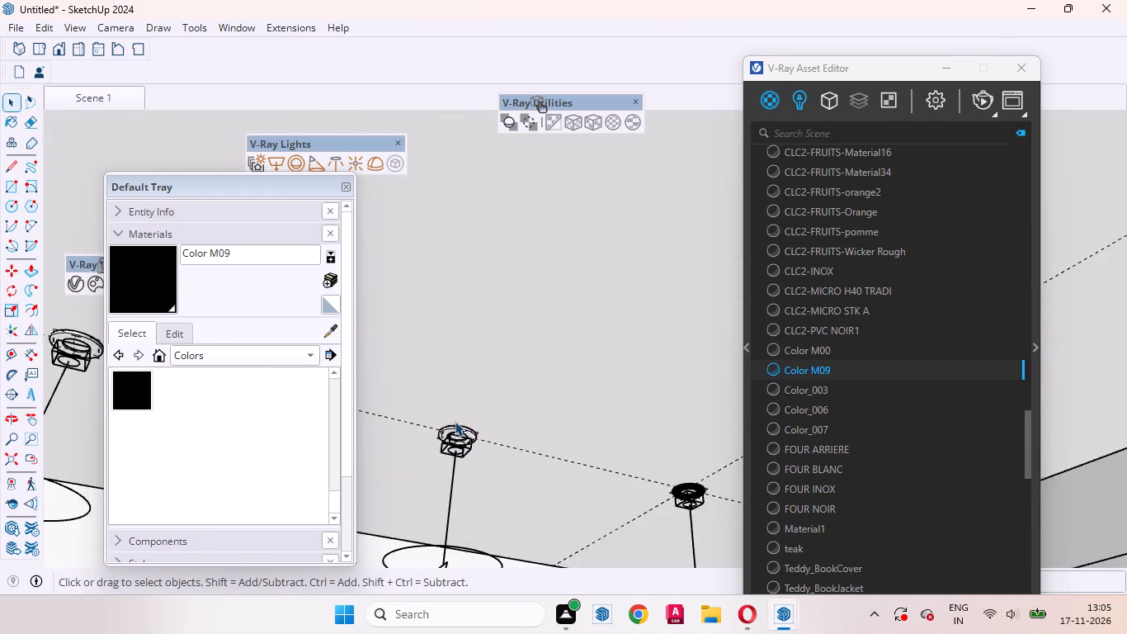
scroll(455, 421, up, 13)
triple_click(450, 419)
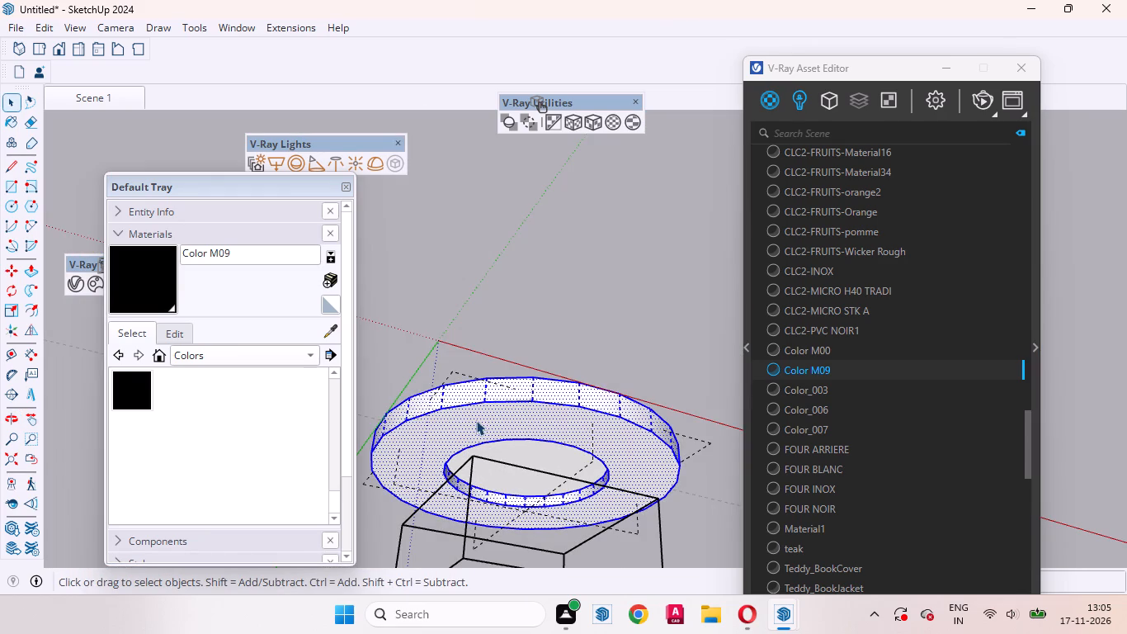
click(150, 290)
click(543, 420)
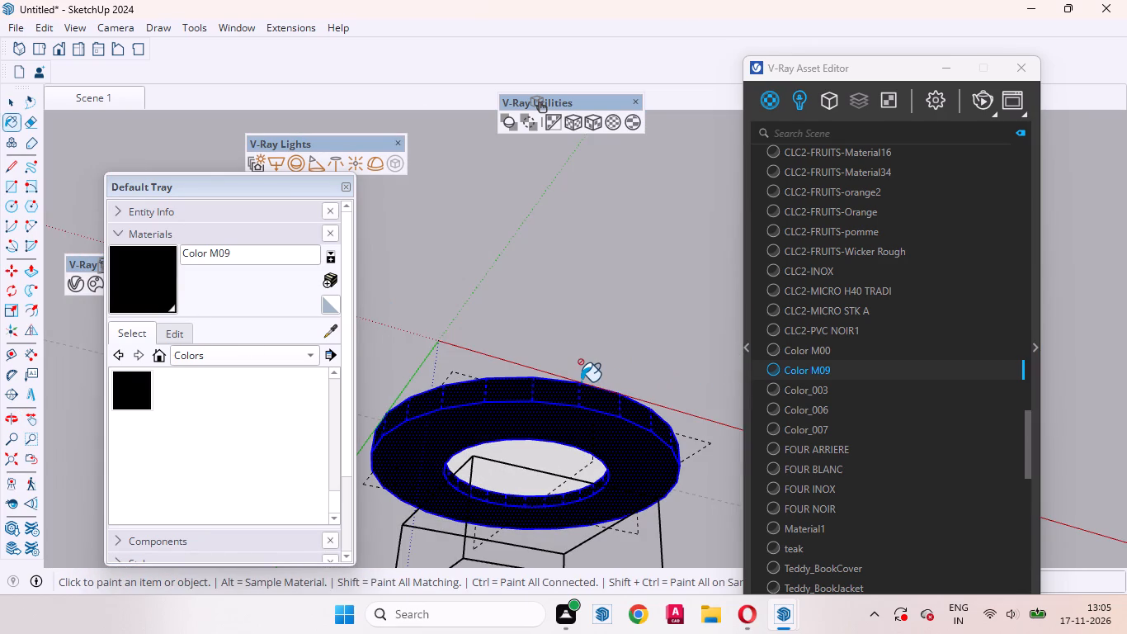
key(space)
scroll(563, 371, down, 17)
scroll(581, 405, up, 1)
scroll(581, 405, down, 4)
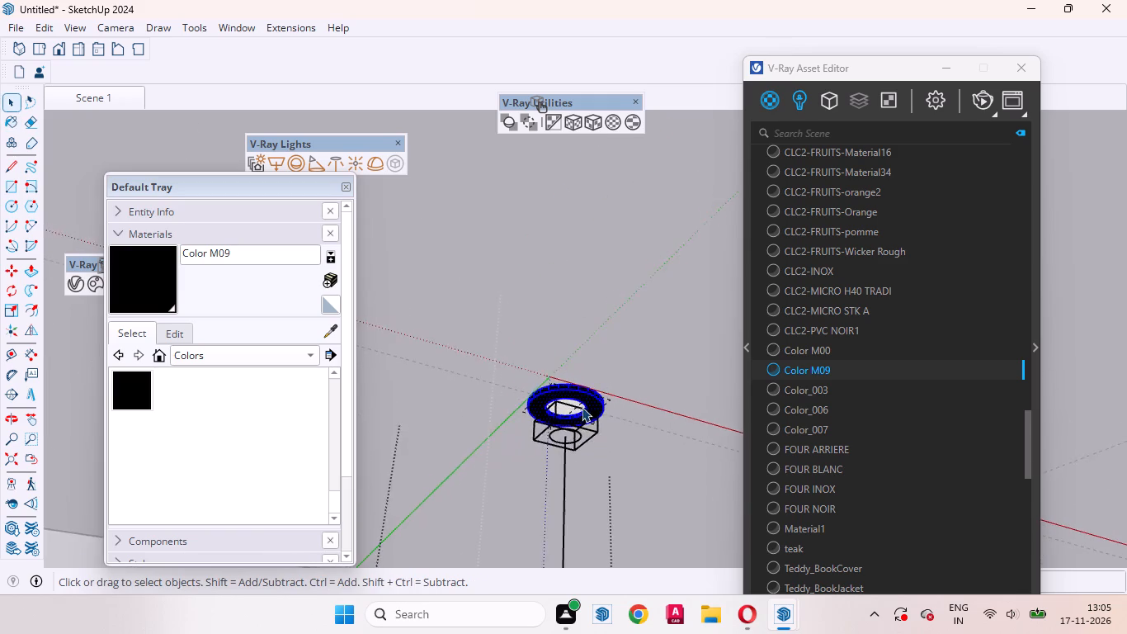
scroll(582, 407, down, 14)
middle_drag(612, 408, 557, 389)
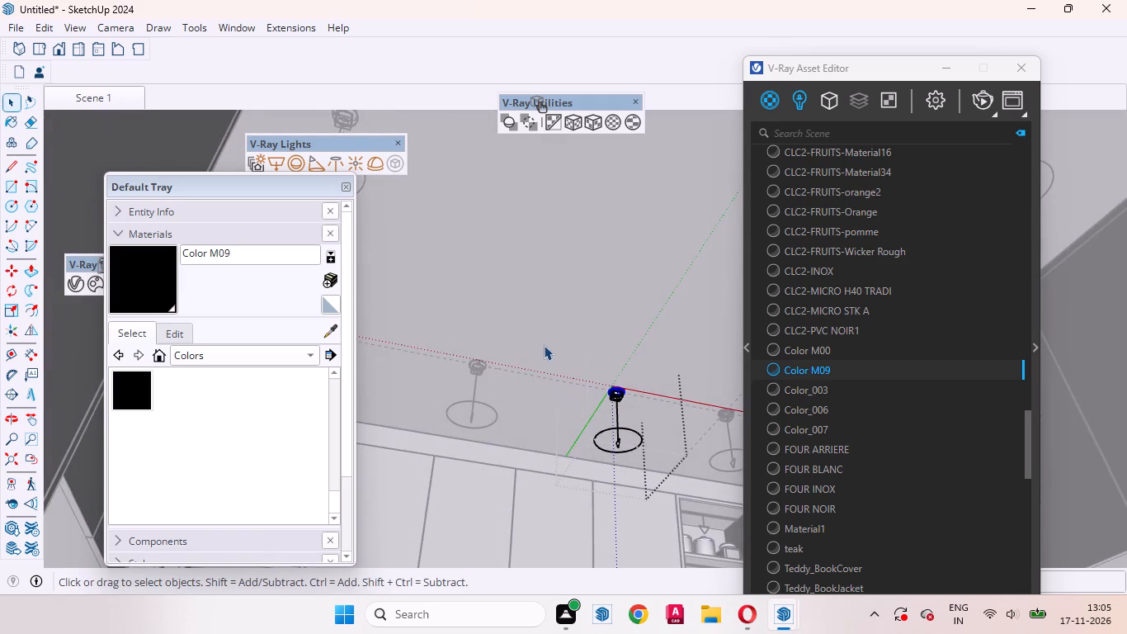
click(545, 343)
Paint the whole ring of the back-row fixture beside the back-left corner fixture with Color M09 and leave its editing.
scroll(432, 371, down, 2)
scroll(467, 383, up, 14)
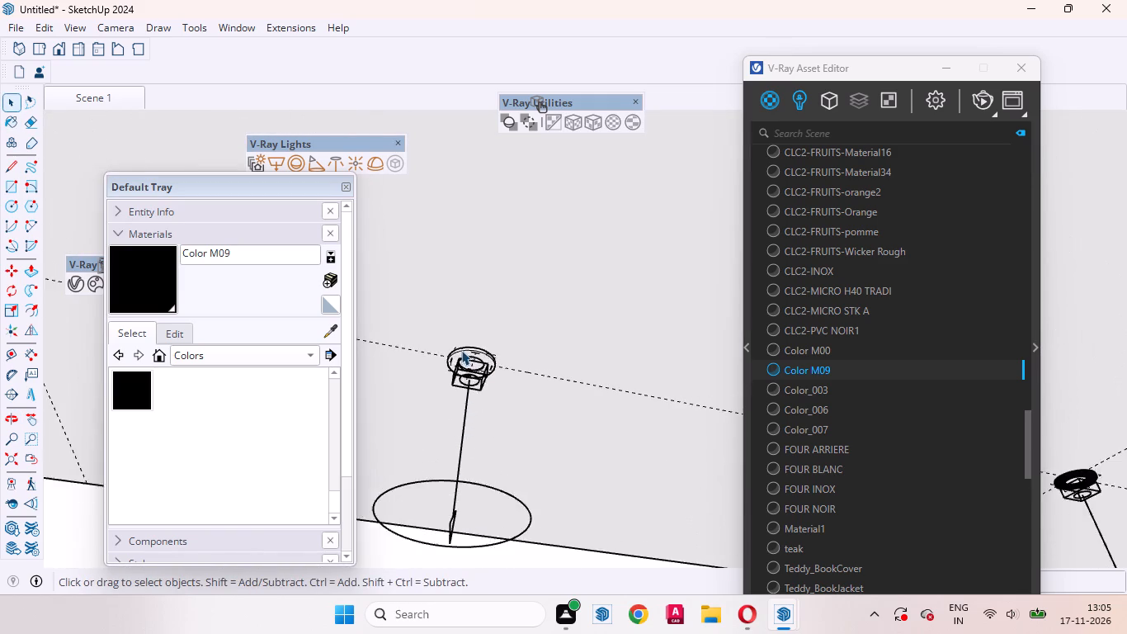
scroll(461, 350, up, 6)
triple_click(468, 353)
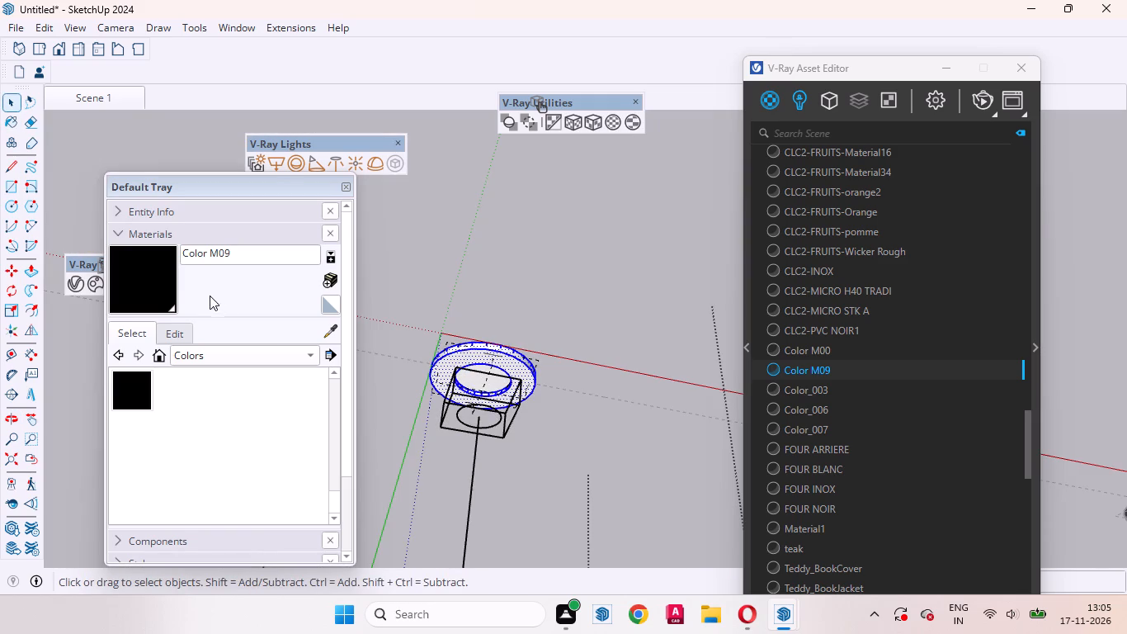
click(159, 292)
click(465, 354)
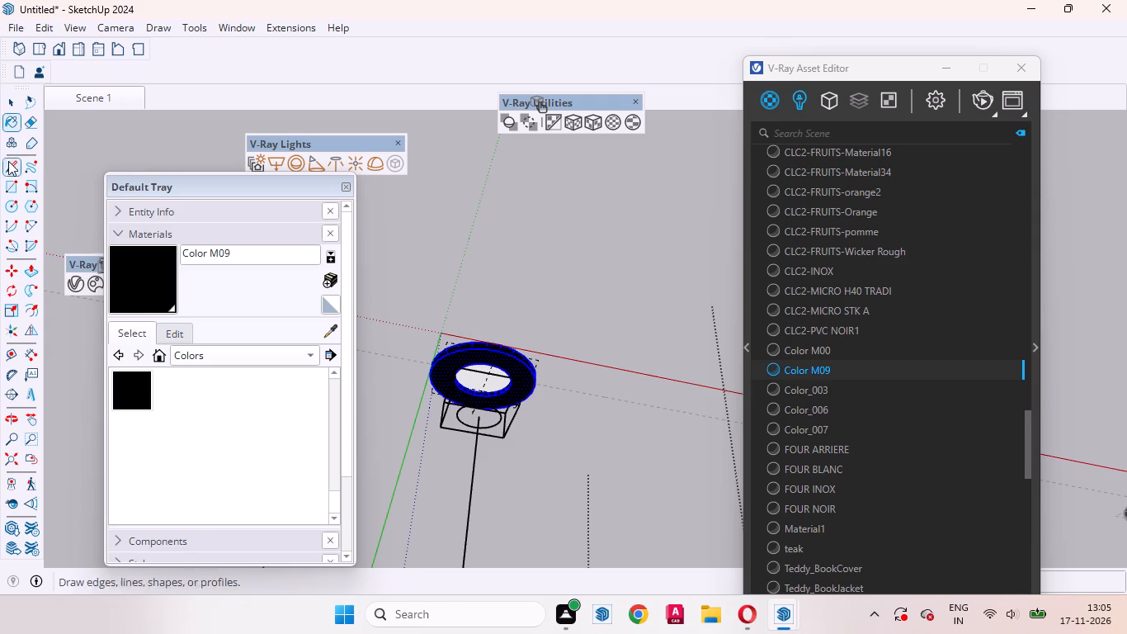
click(10, 102)
scroll(676, 381, down, 10)
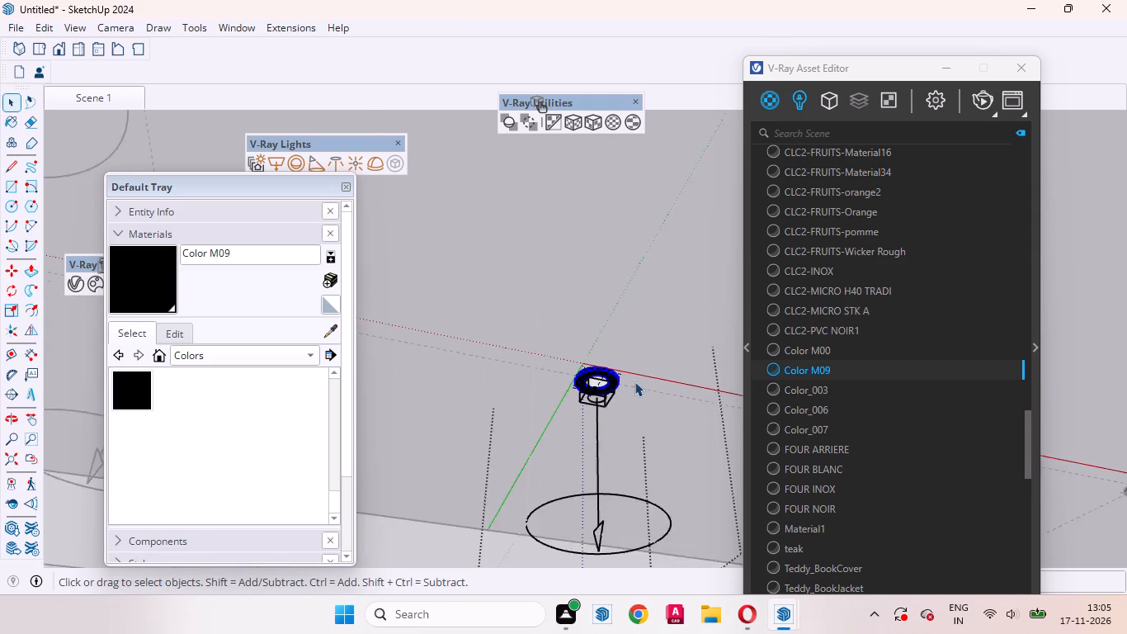
scroll(634, 381, down, 12)
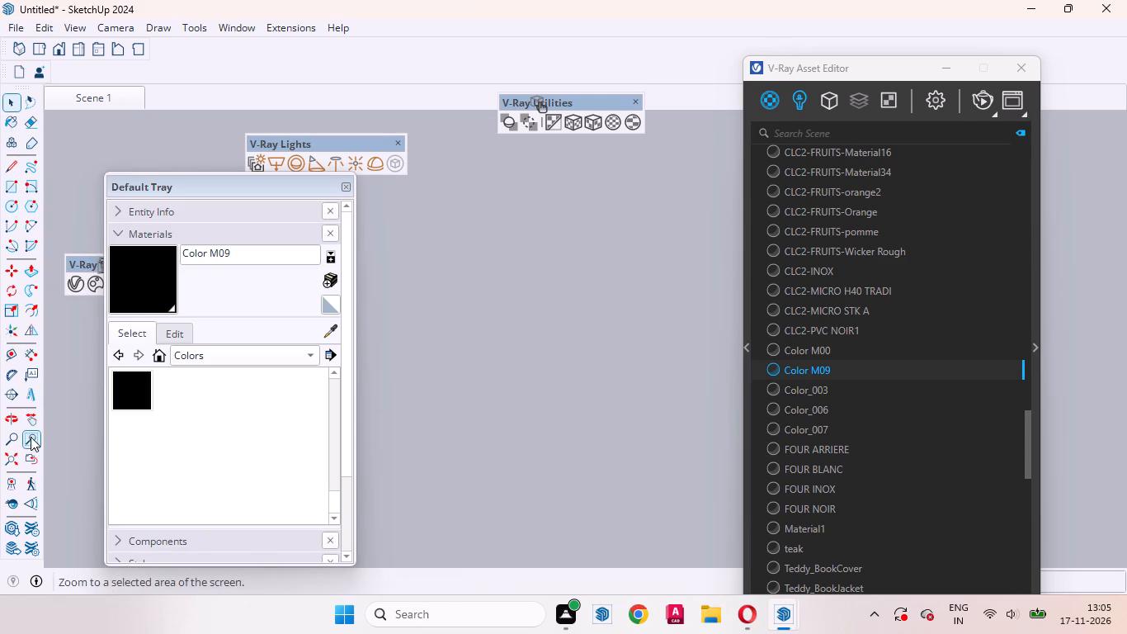
click(31, 457)
middle_drag(711, 363, 536, 387)
scroll(631, 335, down, 7)
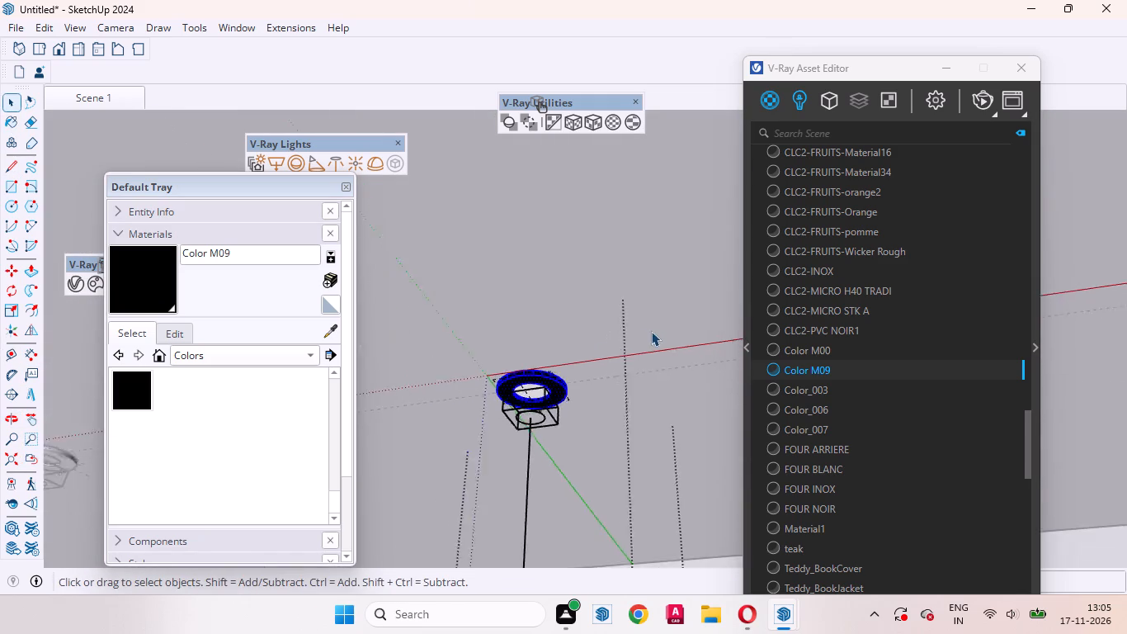
scroll(651, 331, down, 12)
scroll(670, 348, up, 1)
scroll(672, 348, down, 16)
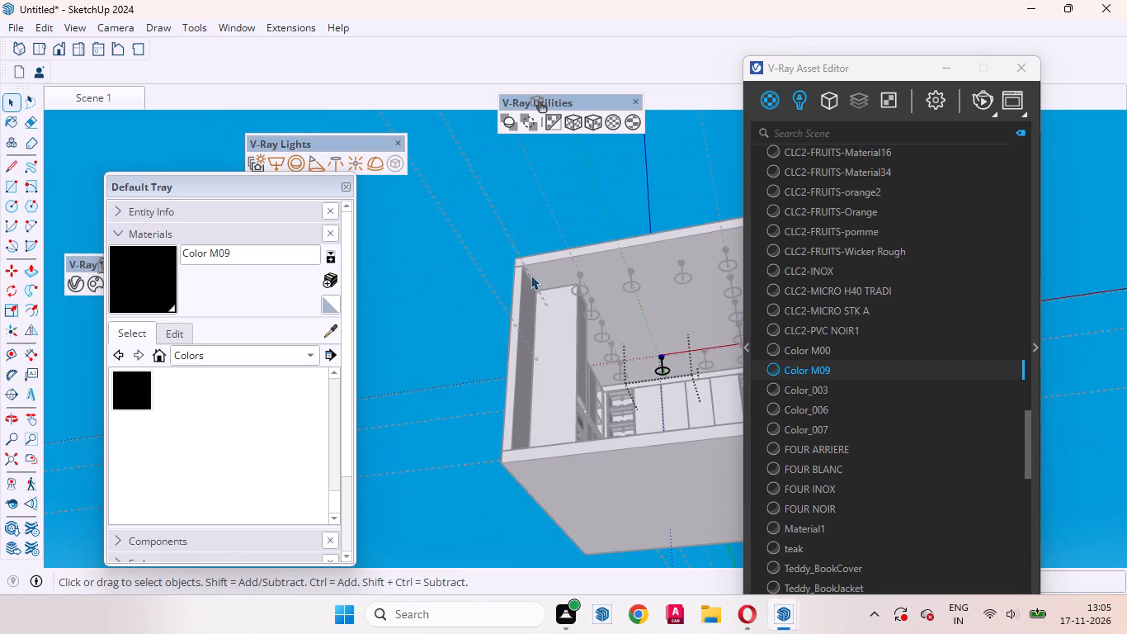
click(464, 299)
Paint the whole ring of the back-left corner fixture, where the two guides cross, with Color M09 and leave its editing.
scroll(620, 348, up, 20)
scroll(620, 348, up, 1)
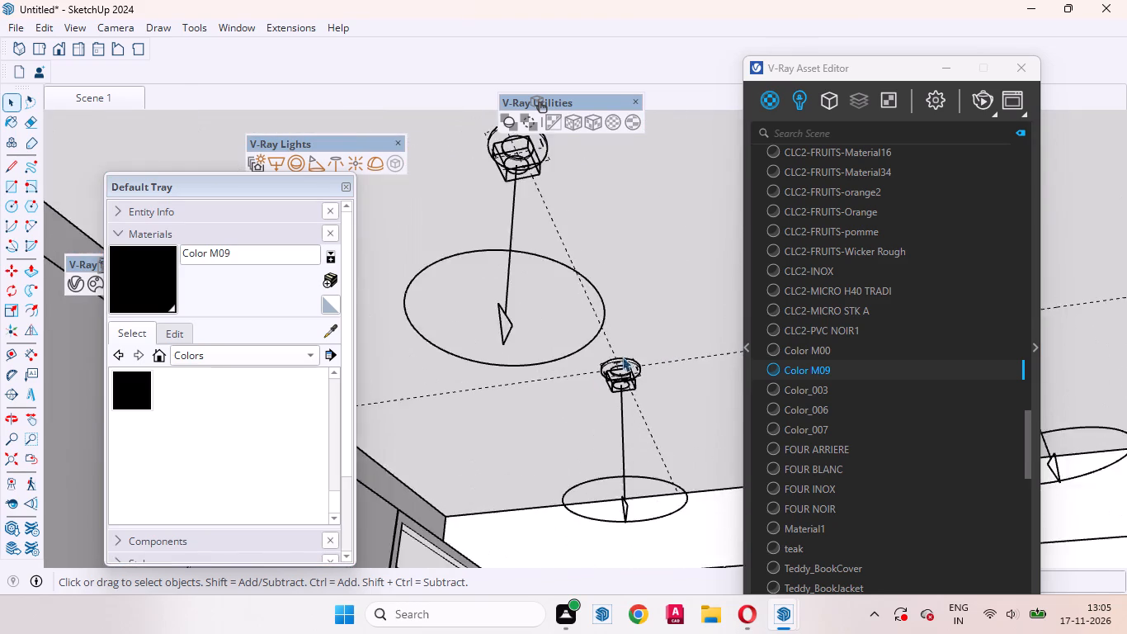
scroll(622, 357, up, 18)
double_click(636, 366)
triple_click(597, 372)
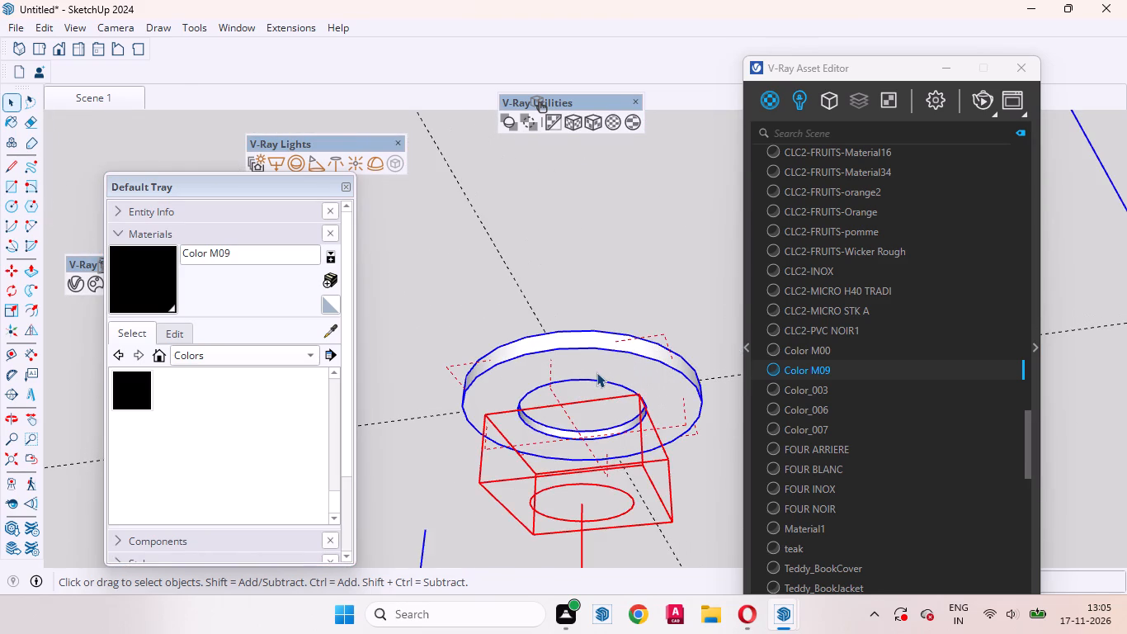
click(596, 369)
double_click(657, 372)
double_click(648, 369)
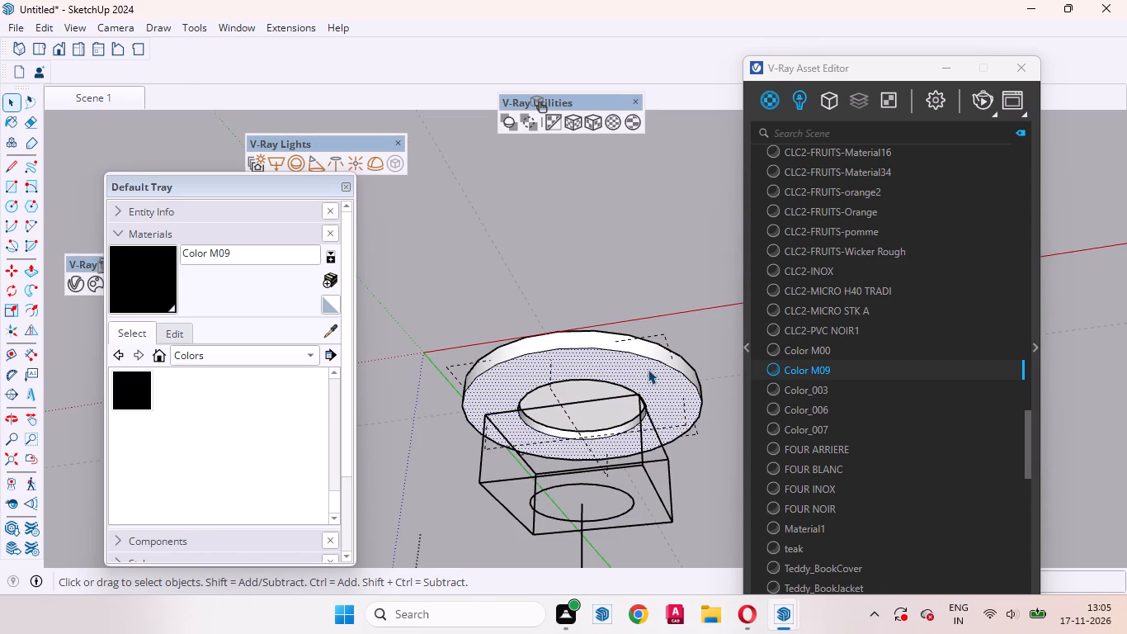
double_click(635, 363)
triple_click(623, 358)
click(620, 358)
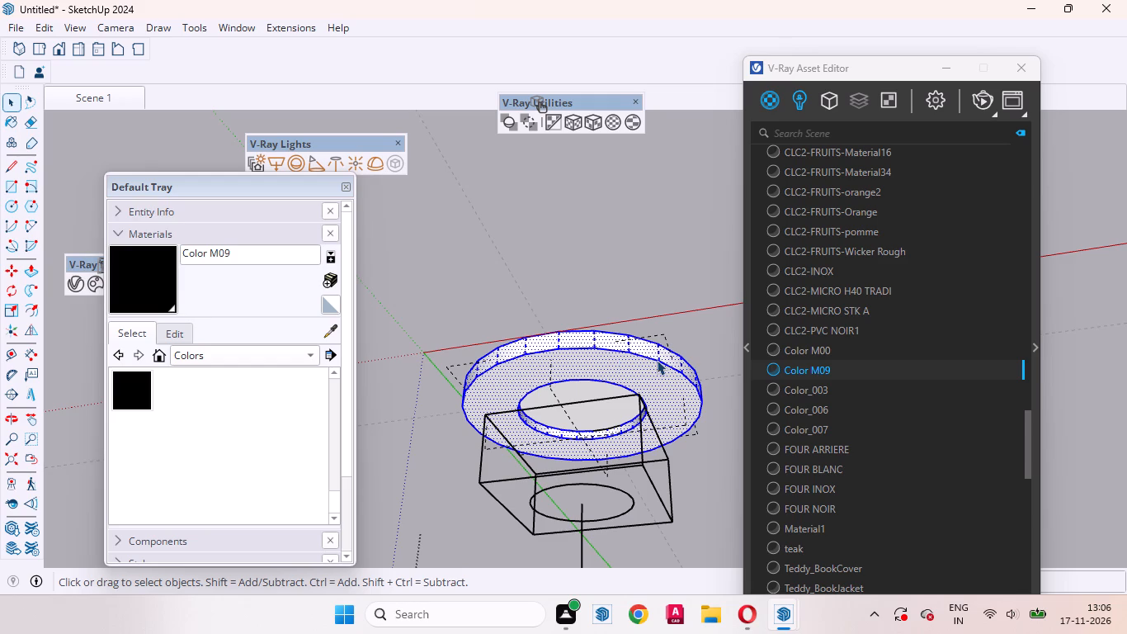
click(118, 278)
click(640, 382)
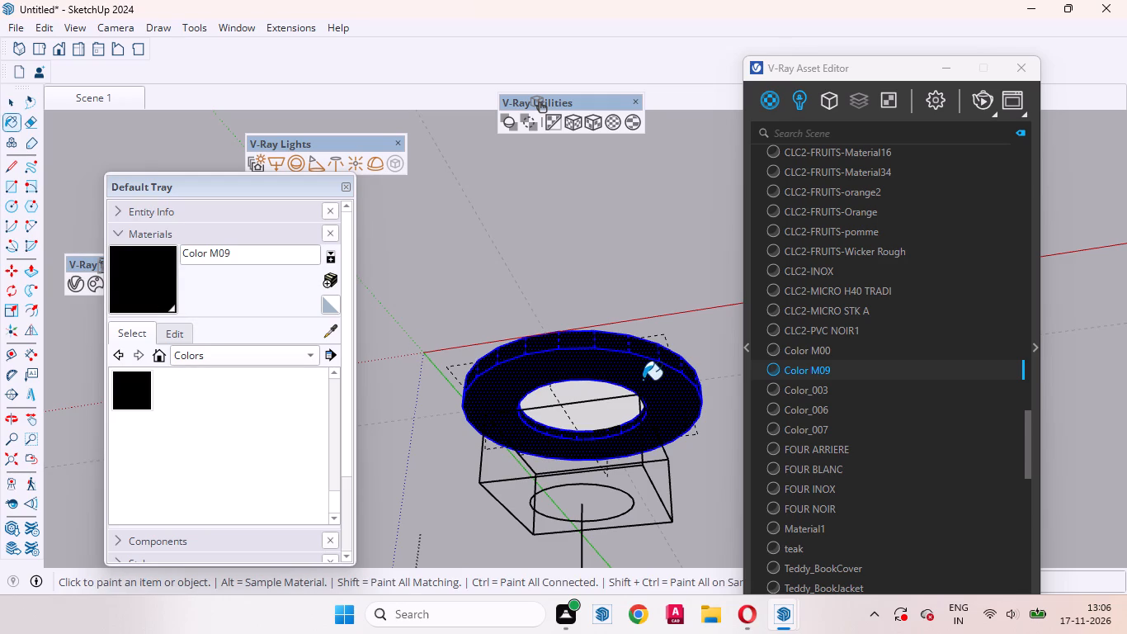
key(space)
scroll(565, 394, down, 20)
scroll(565, 394, down, 4)
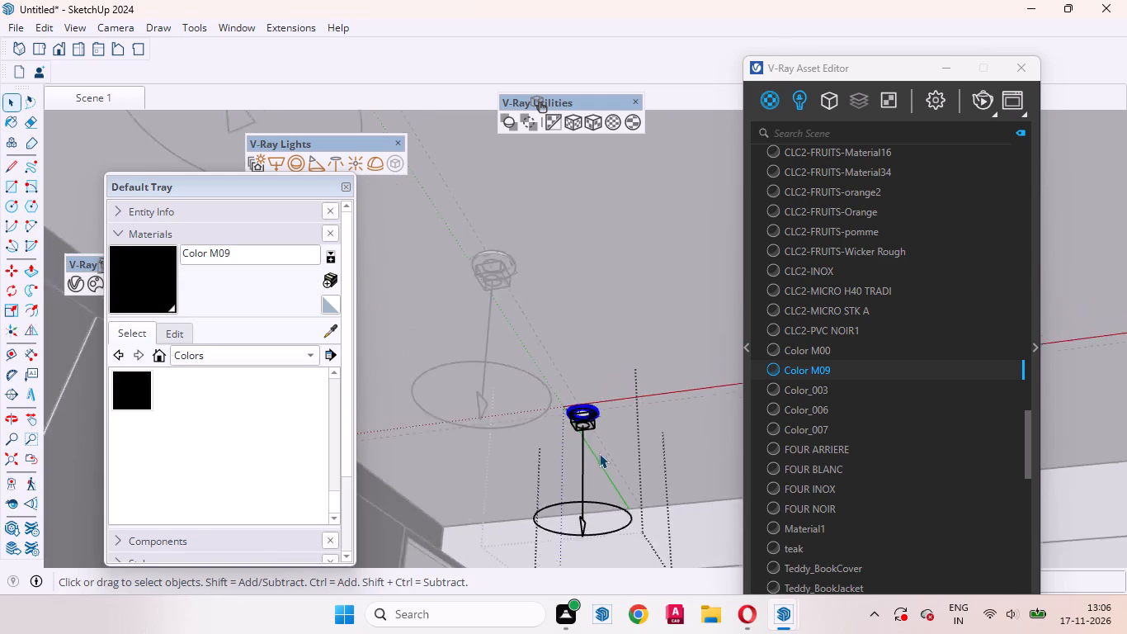
scroll(599, 453, down, 20)
scroll(599, 453, down, 1)
click(497, 249)
Paint only the ring of the fourth fixture in the left-hand row, counted from the front-left corner, with Color M09 and leave its editing.
scroll(566, 447, up, 4)
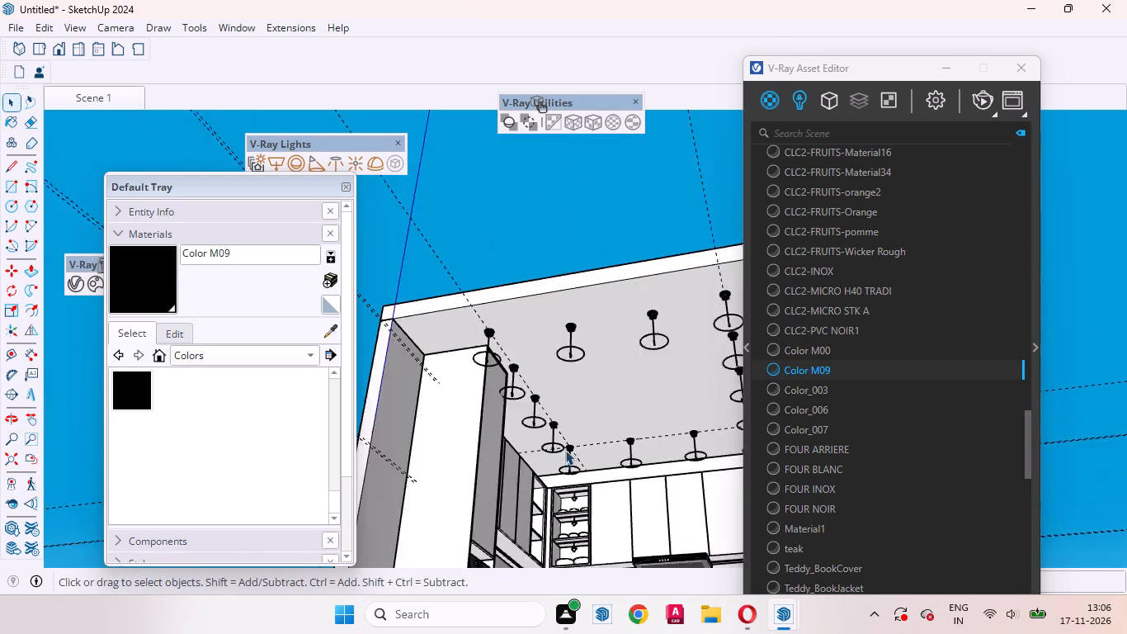
scroll(565, 450, up, 20)
scroll(565, 450, up, 10)
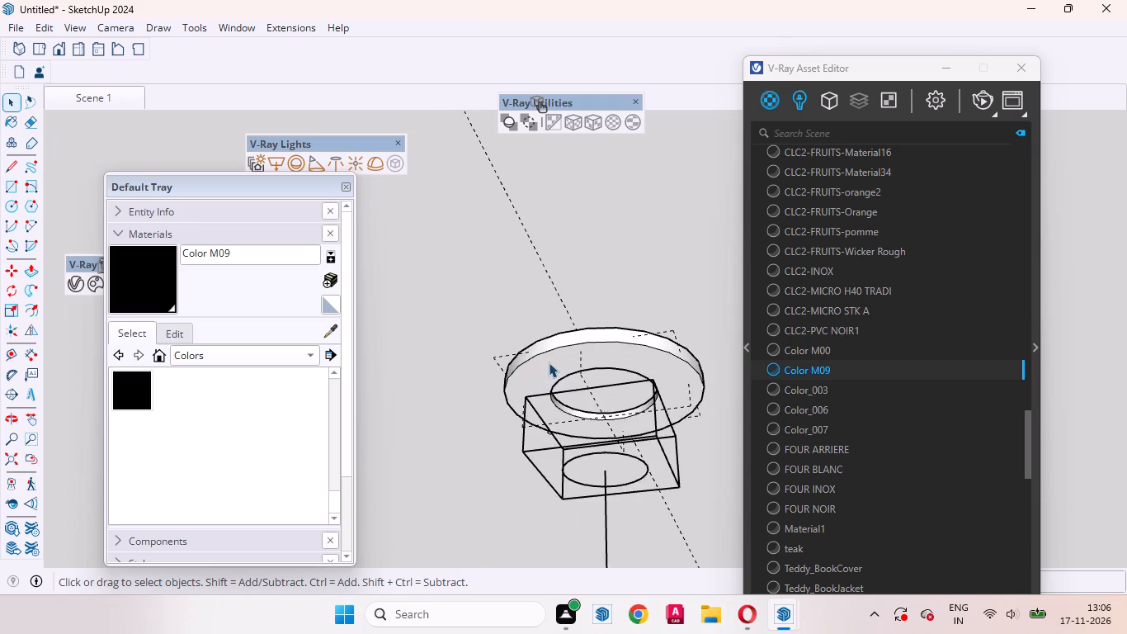
triple_click(549, 362)
click(549, 362)
click(158, 275)
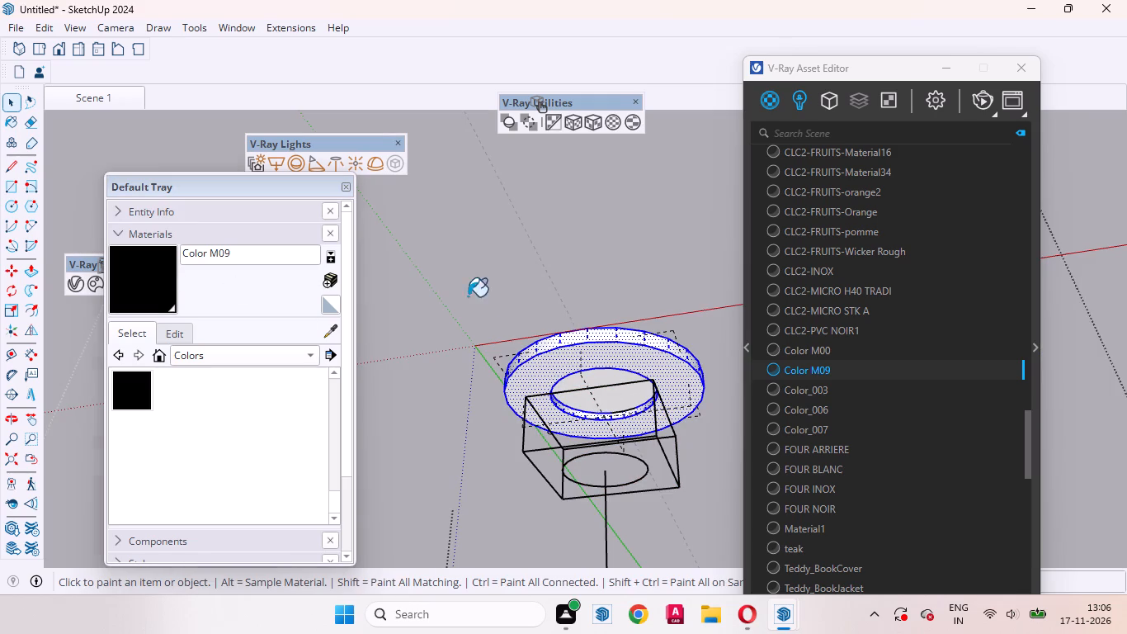
click(581, 375)
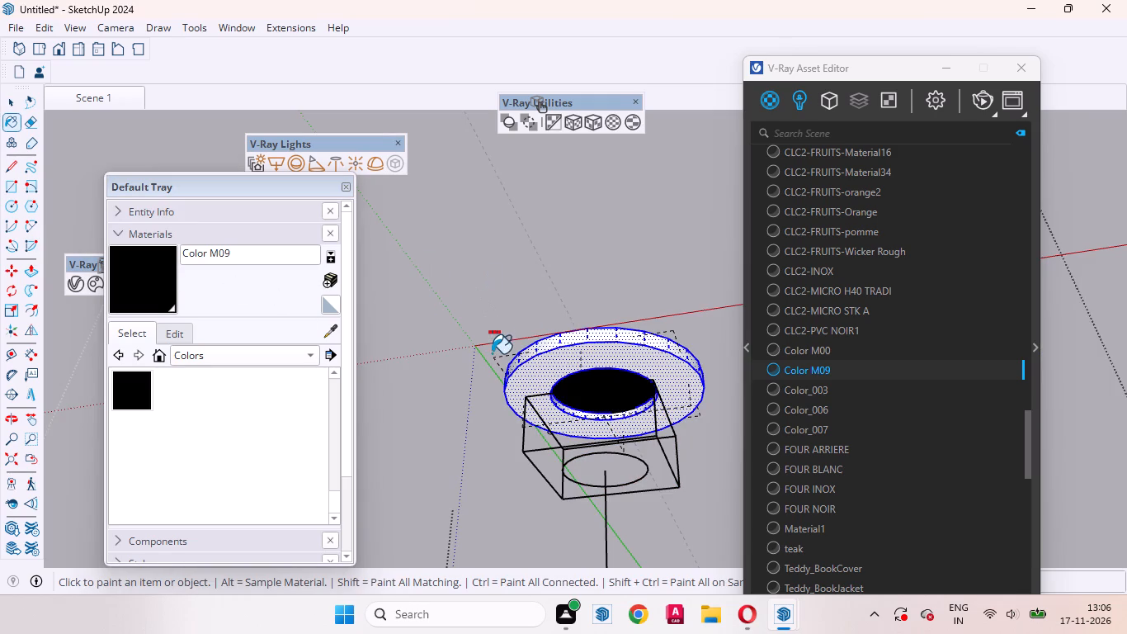
key(ctrl+z)
click(543, 368)
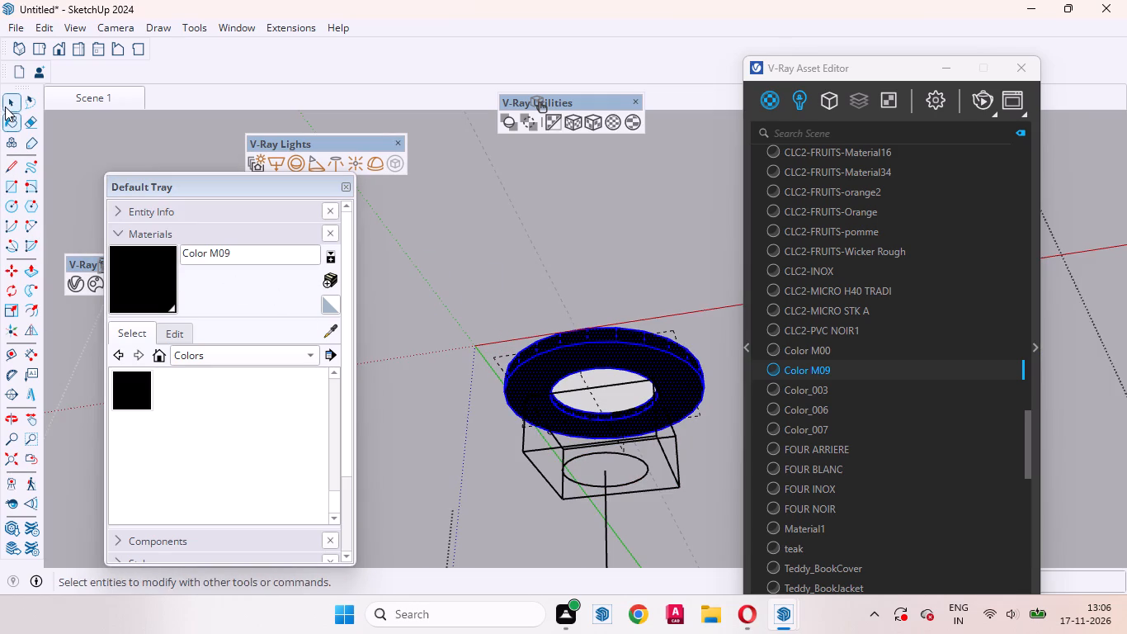
click(5, 106)
scroll(578, 315, down, 11)
scroll(616, 352, up, 1)
scroll(616, 352, down, 17)
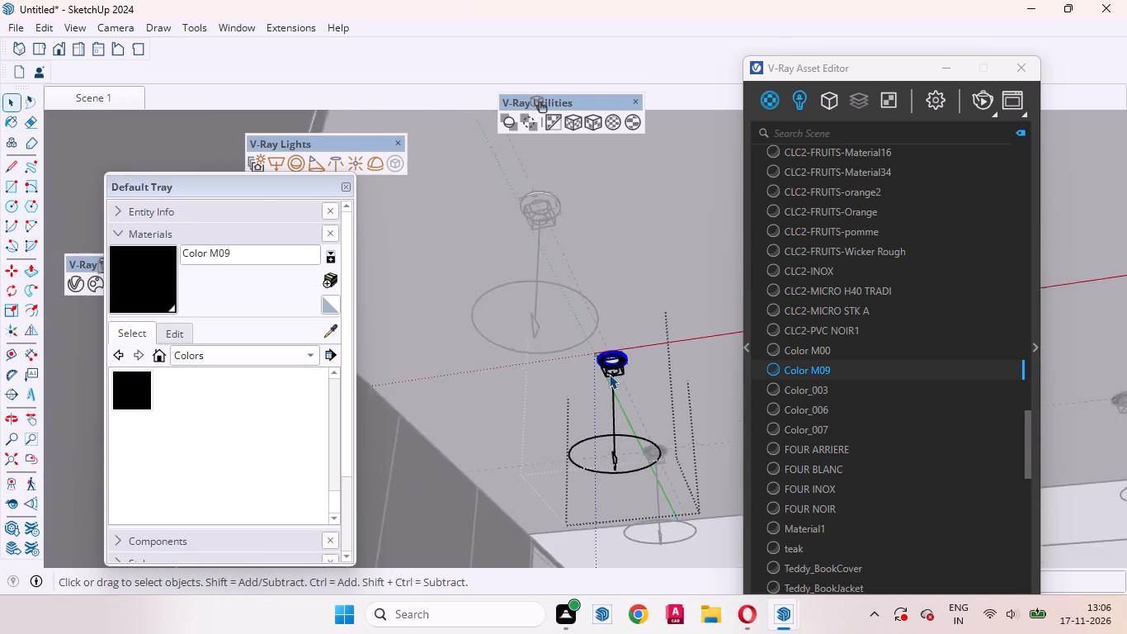
scroll(609, 374, down, 6)
scroll(600, 371, up, 1)
scroll(600, 371, down, 9)
click(521, 255)
Paint the whole ring of the third, middle fixture in the left-hand row with Color M09 and leave its editing.
scroll(625, 366, up, 3)
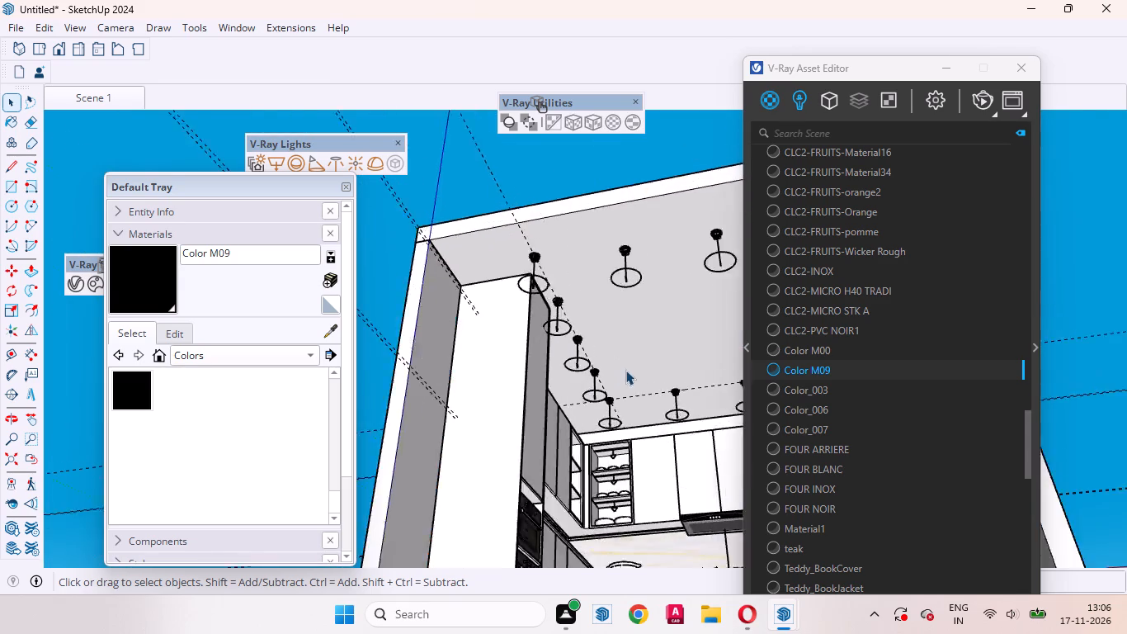
scroll(625, 370, up, 20)
scroll(625, 370, up, 8)
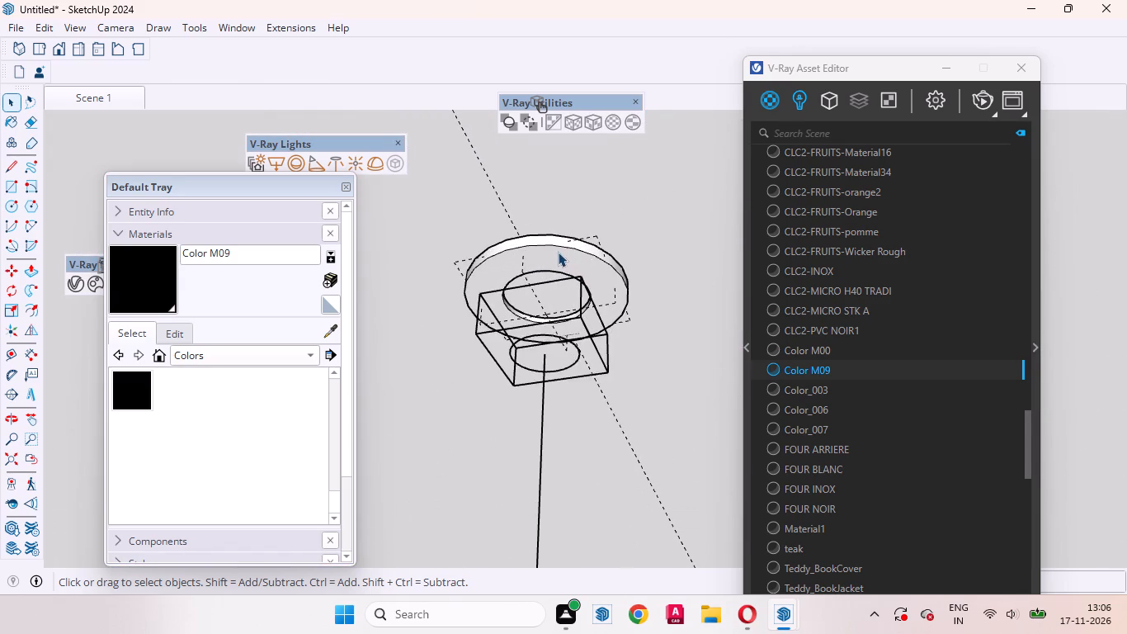
triple_click(558, 252)
click(167, 272)
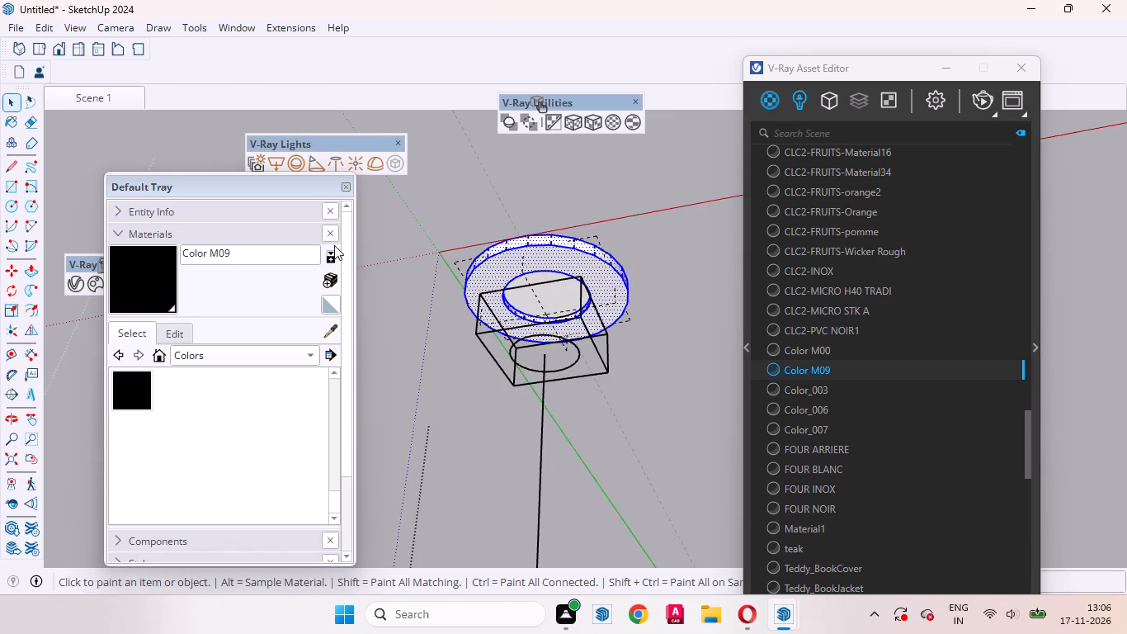
click(572, 268)
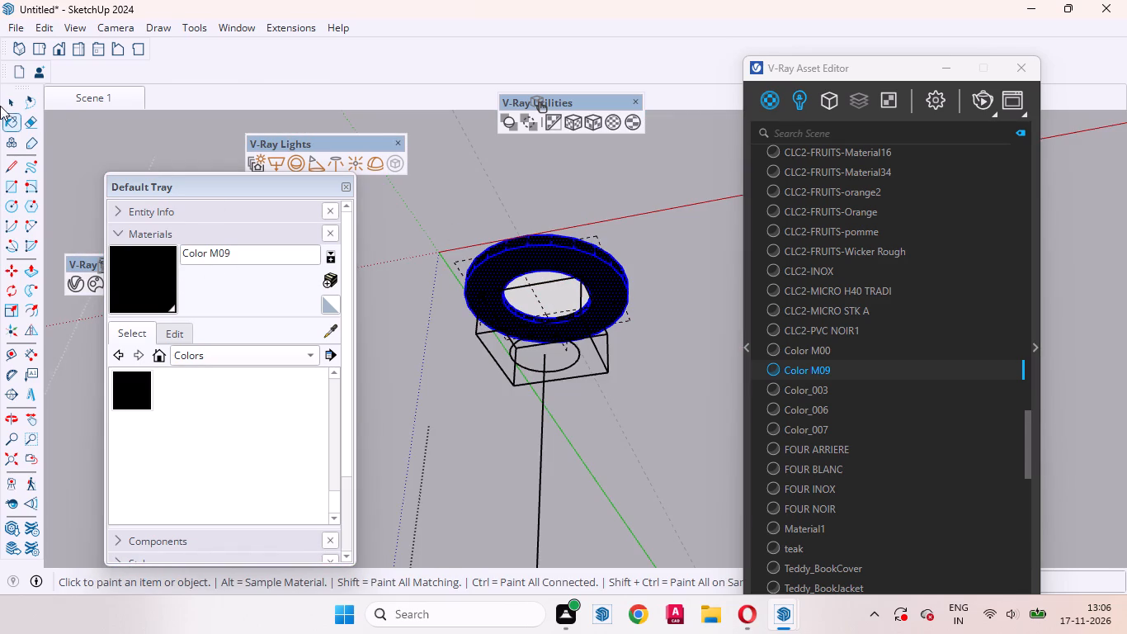
click(5, 98)
scroll(573, 397, down, 17)
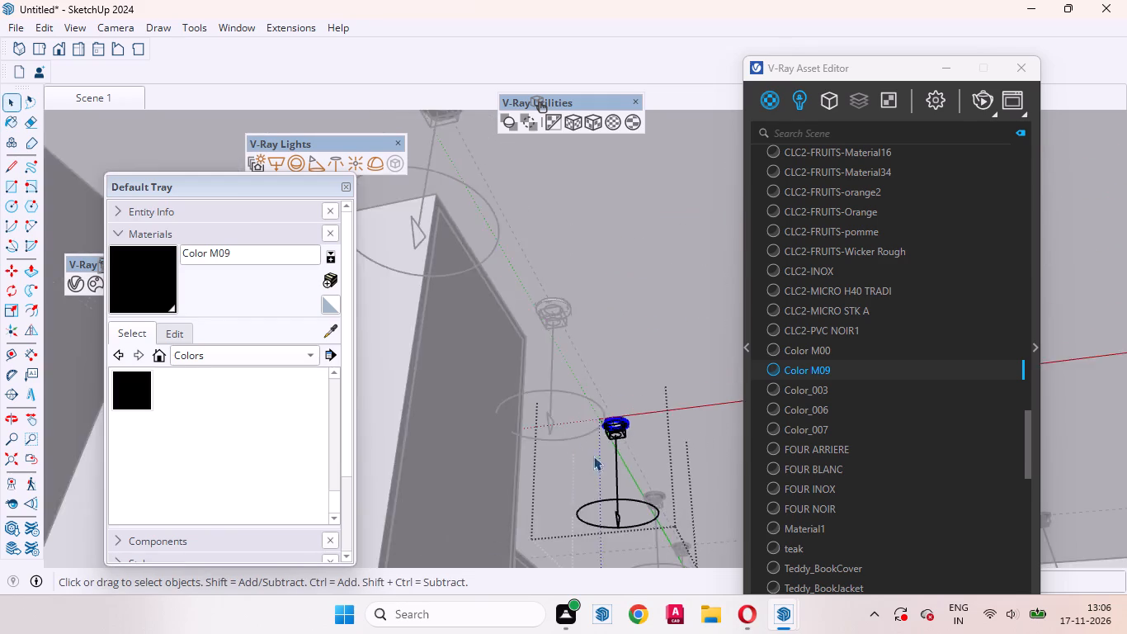
scroll(593, 456, down, 12)
click(502, 280)
Paint the whole ring of the second fixture in the left-hand row, counted from the front-left corner, with Color M09.
scroll(564, 409, up, 5)
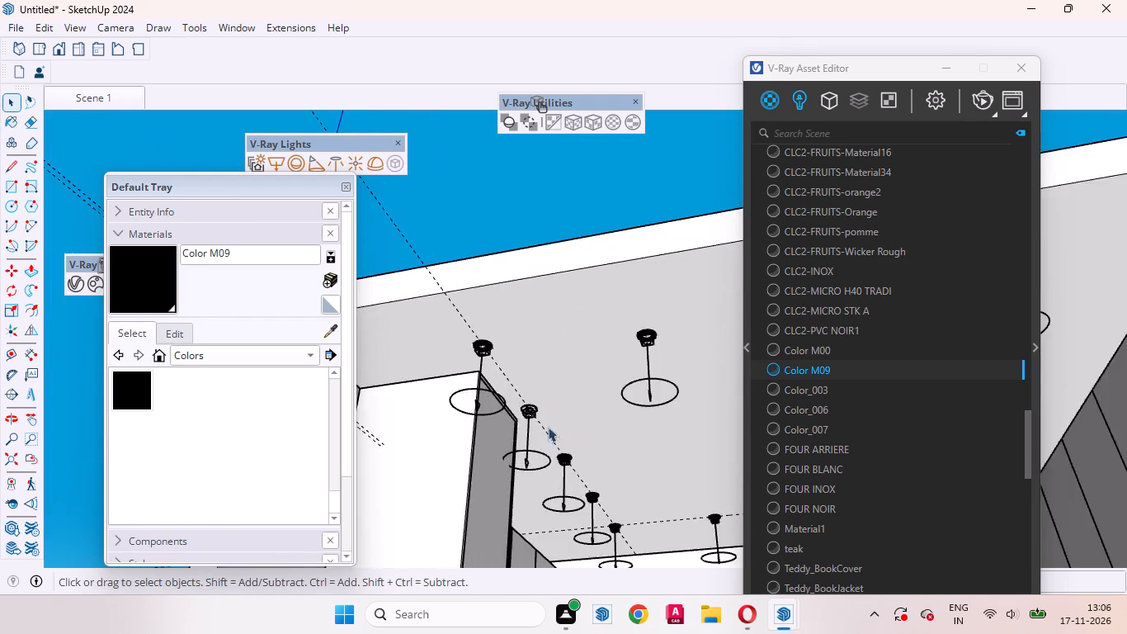
scroll(548, 427, up, 20)
scroll(548, 427, up, 4)
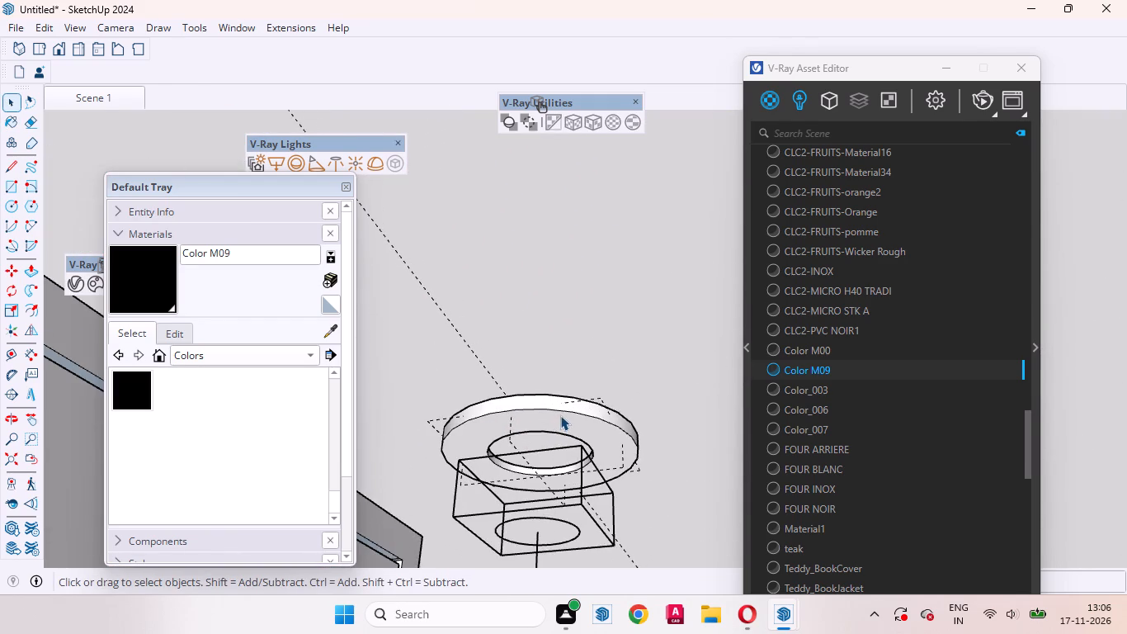
triple_click(560, 415)
click(158, 272)
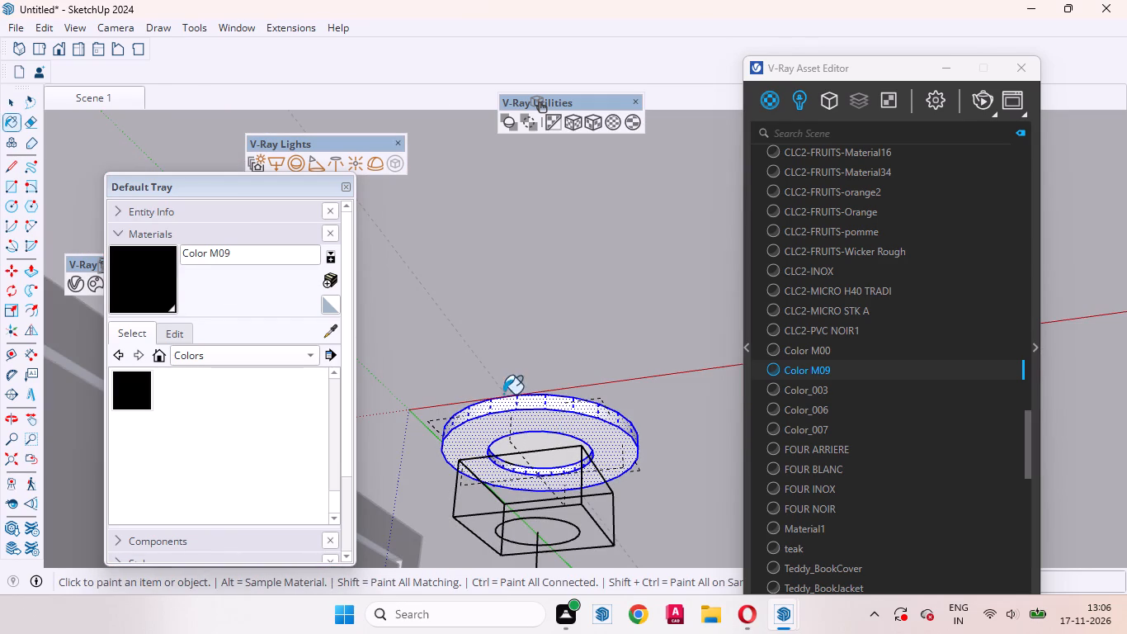
click(545, 424)
click(6, 95)
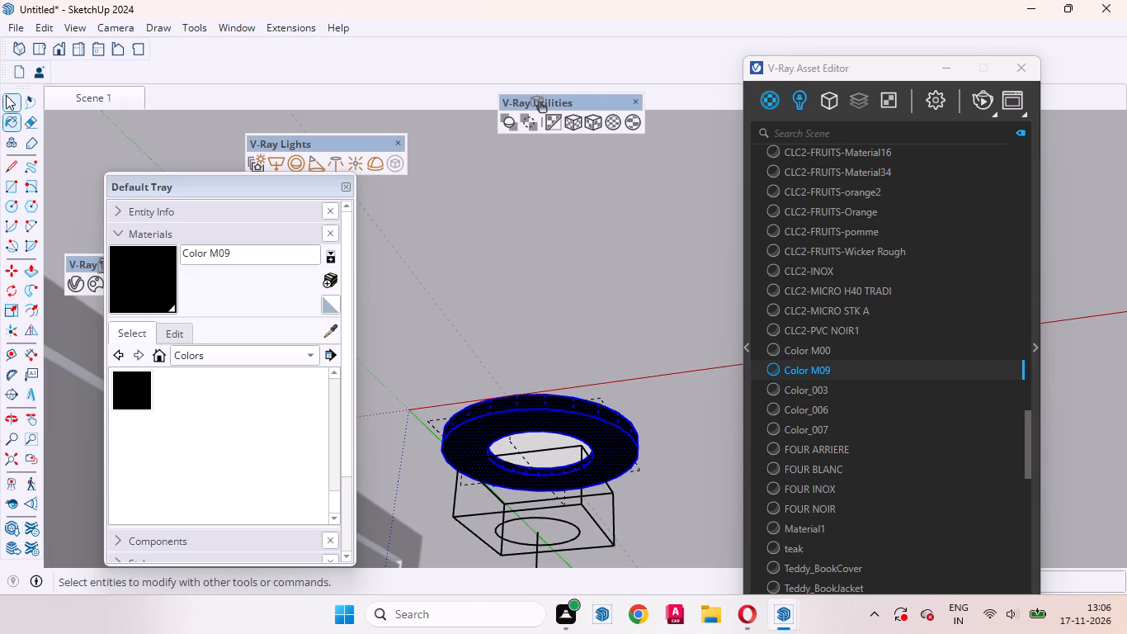
Return to the saved Scene 1 camera view.
click(143, 96)
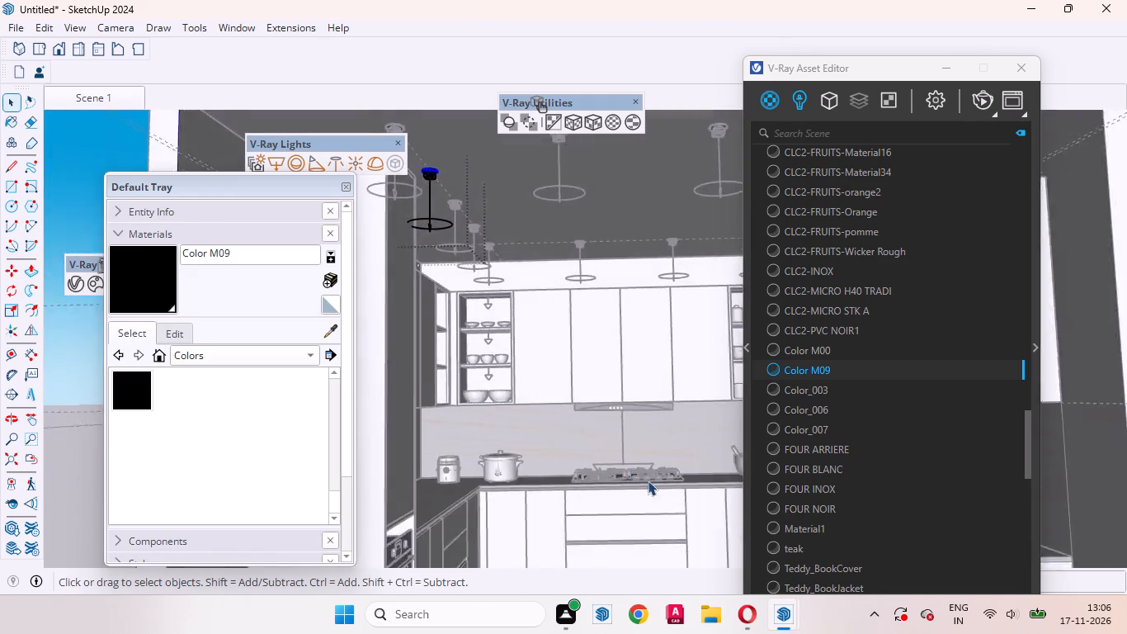
Clear the selection and copy the warm colour of Rectangle Light onto Mesh Light#1 in the V-Ray lights list.
click(91, 149)
click(91, 149)
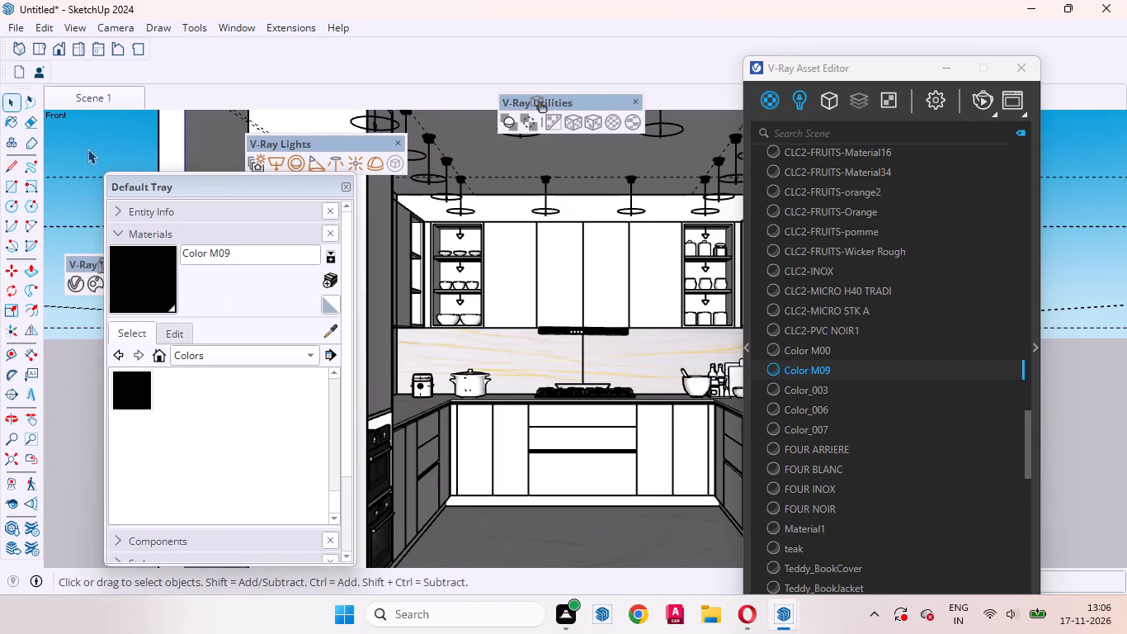
click(795, 106)
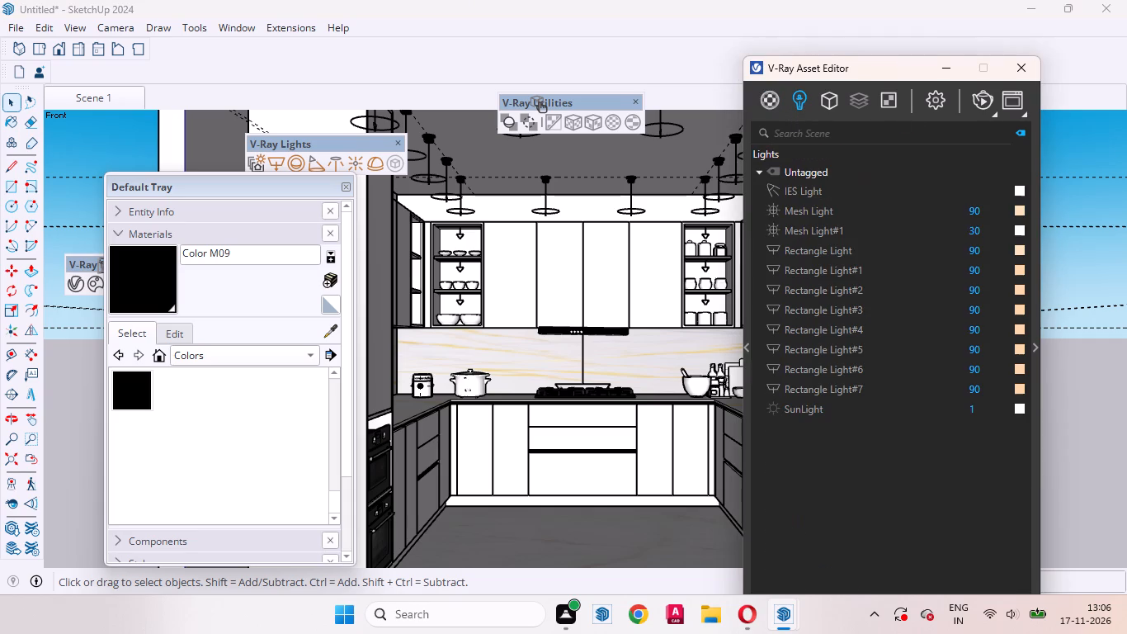
drag(874, 73, 521, 97)
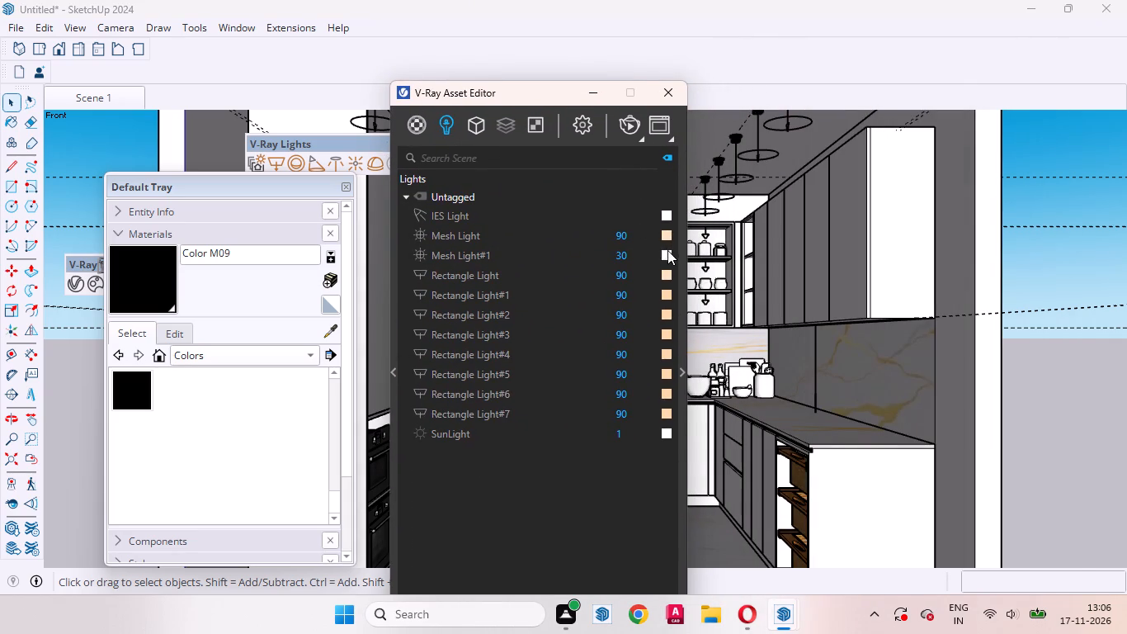
drag(665, 272, 666, 258)
drag(666, 258, 666, 255)
Set the intensity of Mesh Light#1 to 60.
click(619, 254)
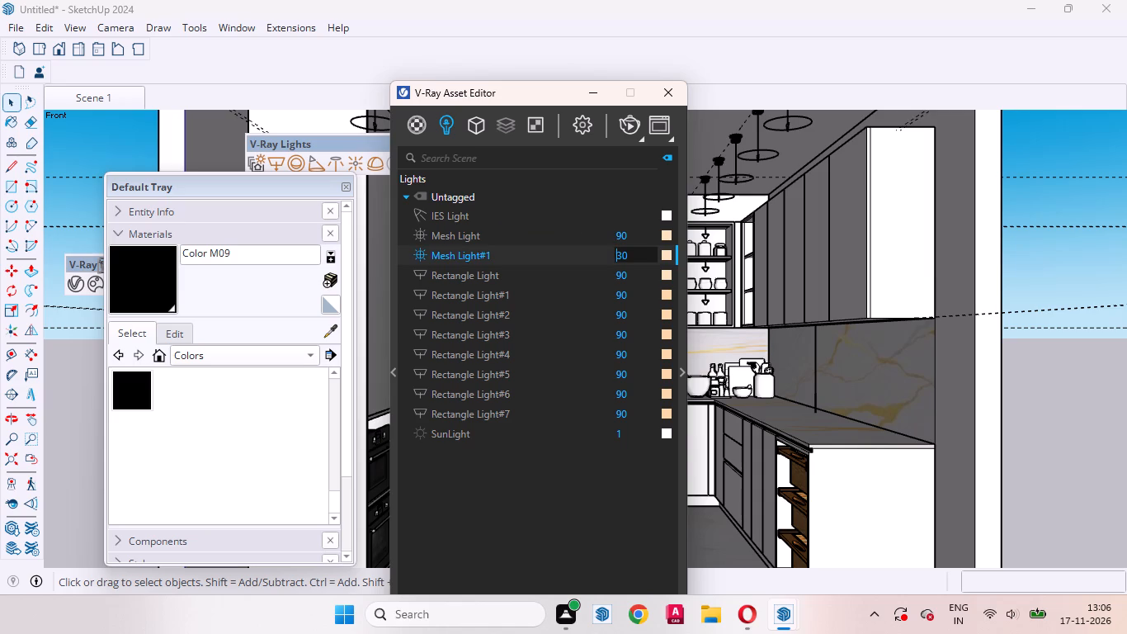
click(620, 257)
key(BackSpace)
key(6)
key(Return)
Set the IES Light's intensity to 15450 lm and collapse its settings.
click(520, 215)
click(685, 370)
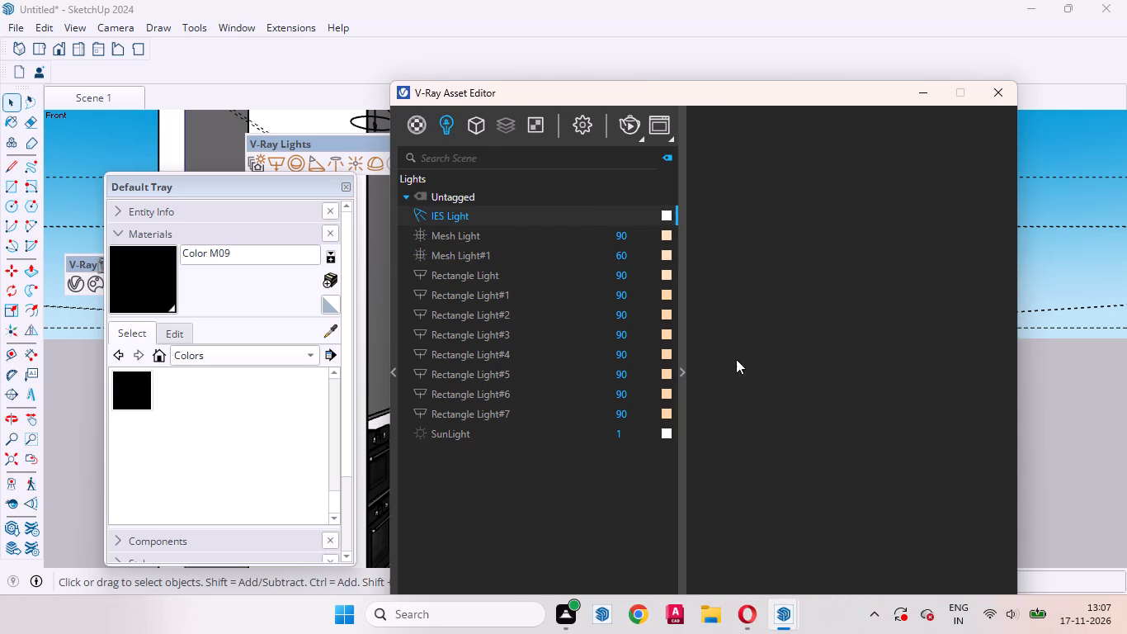
drag(711, 103, 538, 102)
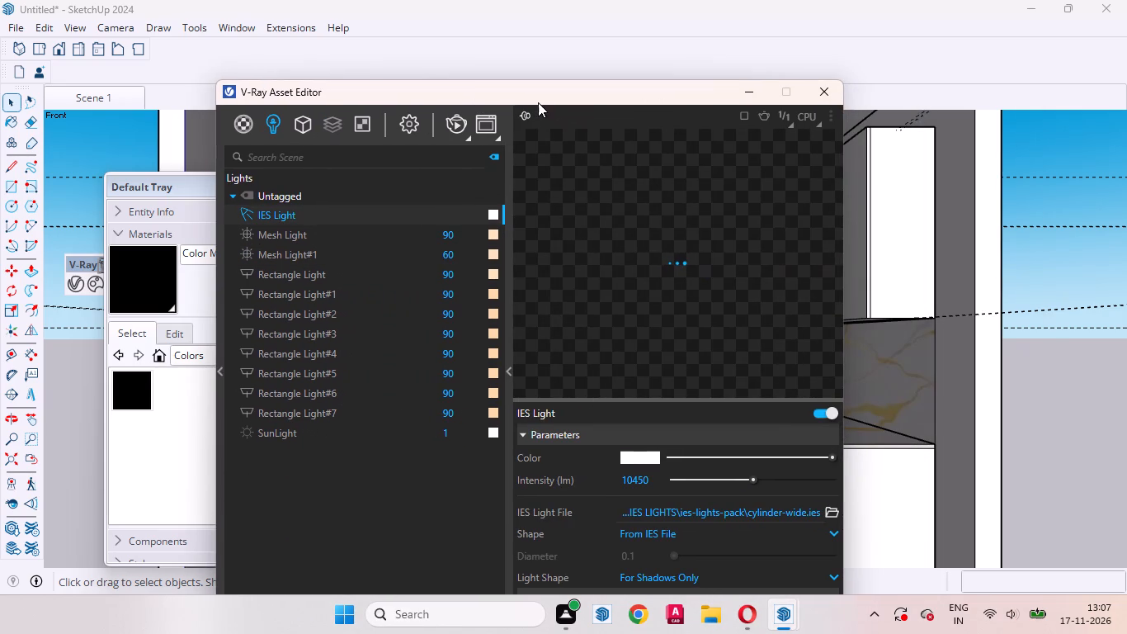
click(634, 478)
key(BackSpace)
key(5)
key(Return)
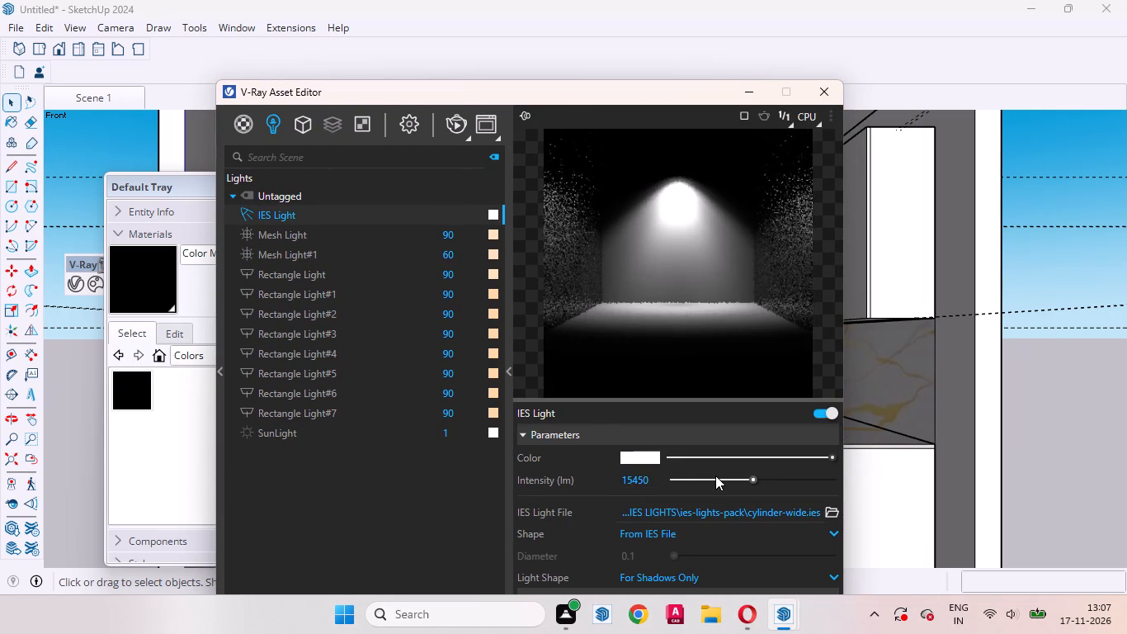
click(510, 371)
Raise the V-Ray render quality to High+.
drag(369, 98, 377, 98)
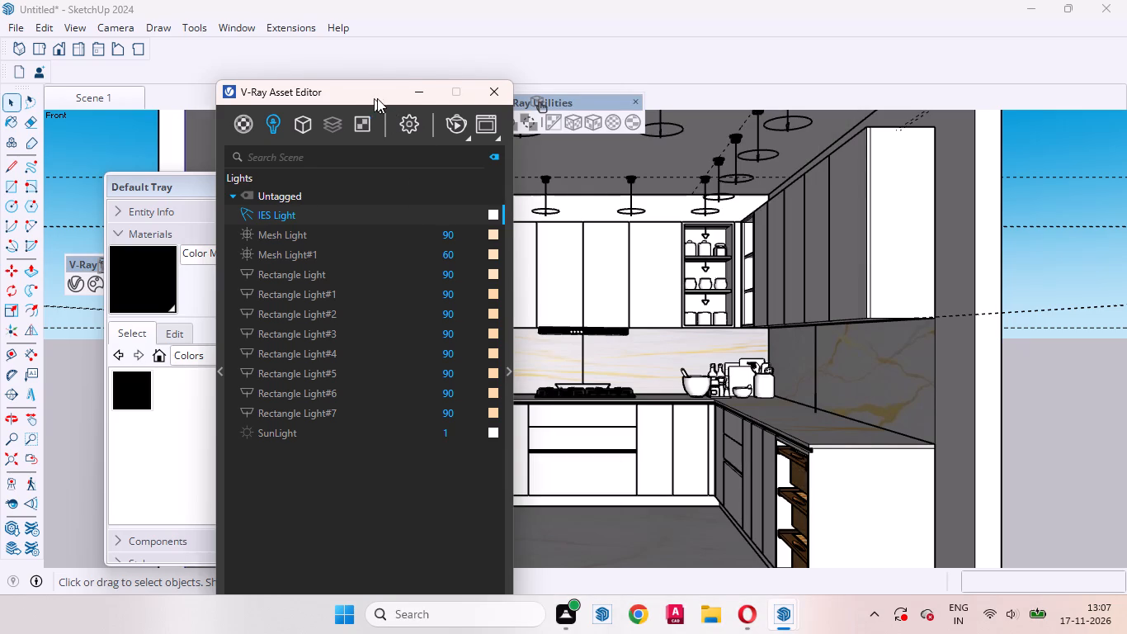
drag(377, 98, 849, 91)
click(849, 91)
click(874, 116)
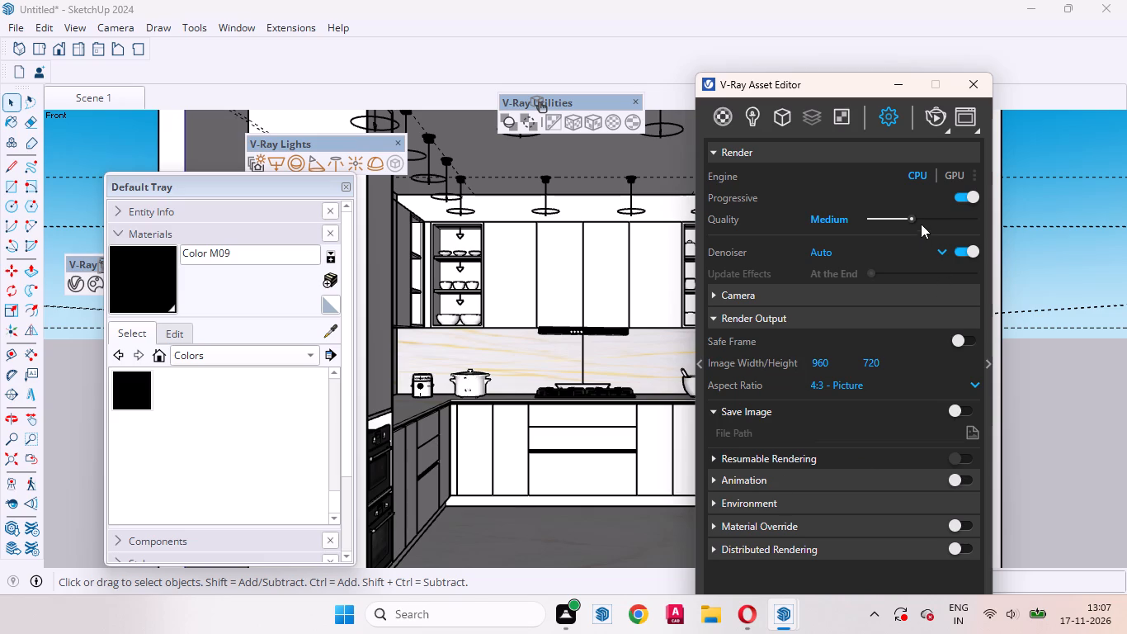
drag(913, 215, 952, 213)
drag(954, 217, 980, 208)
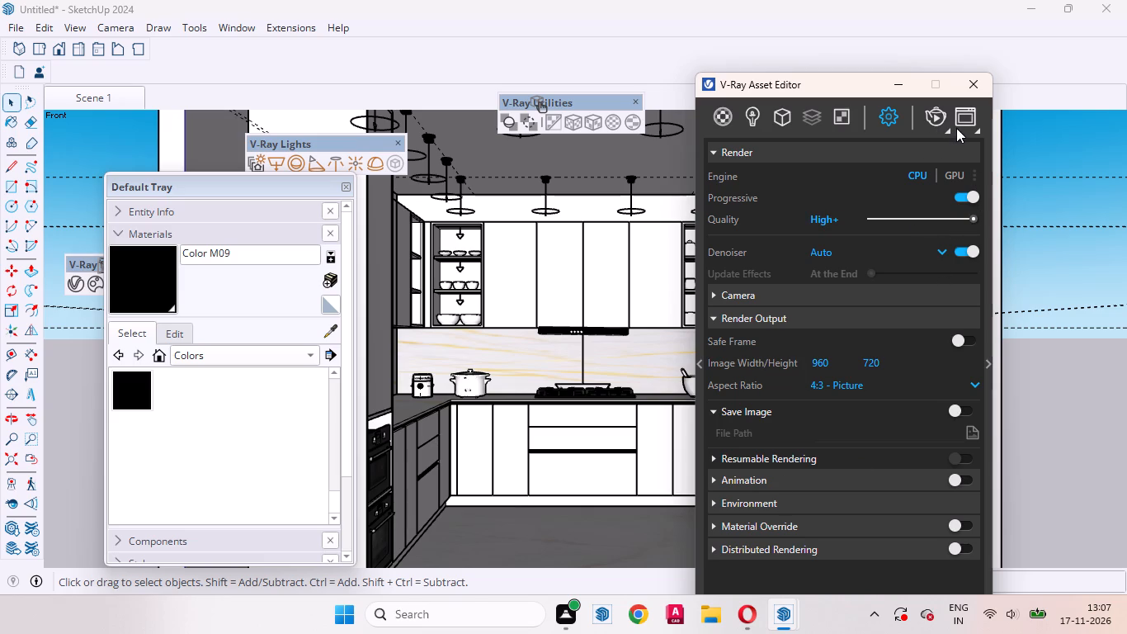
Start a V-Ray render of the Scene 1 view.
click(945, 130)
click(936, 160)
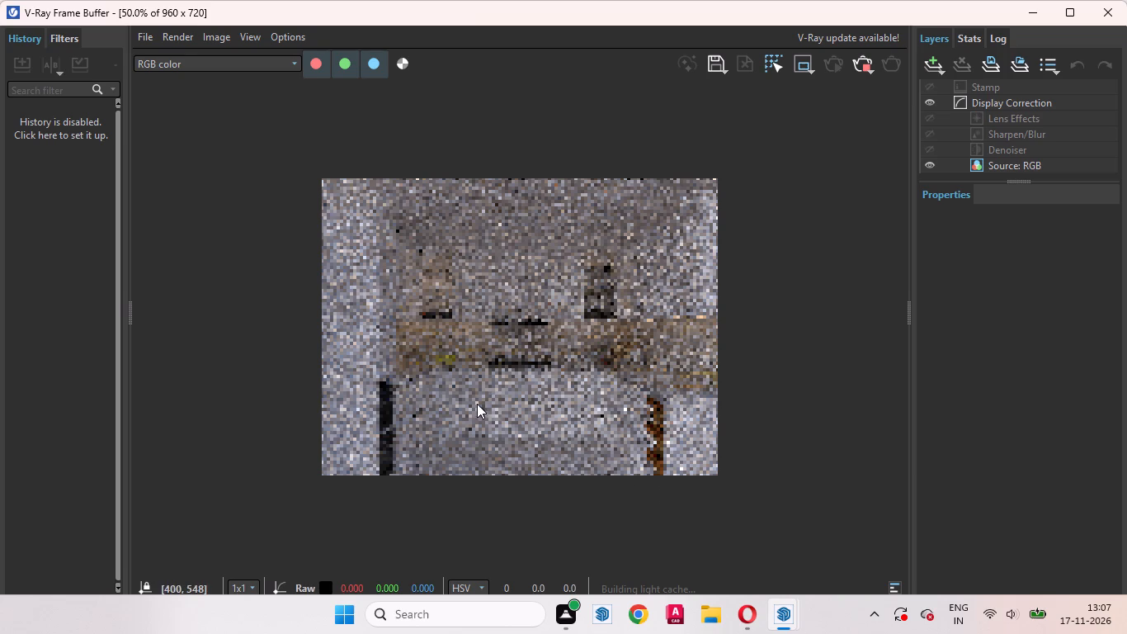
Examine the kitchen render at different magnifications while its light cache is being built.
scroll(418, 440, up, 1)
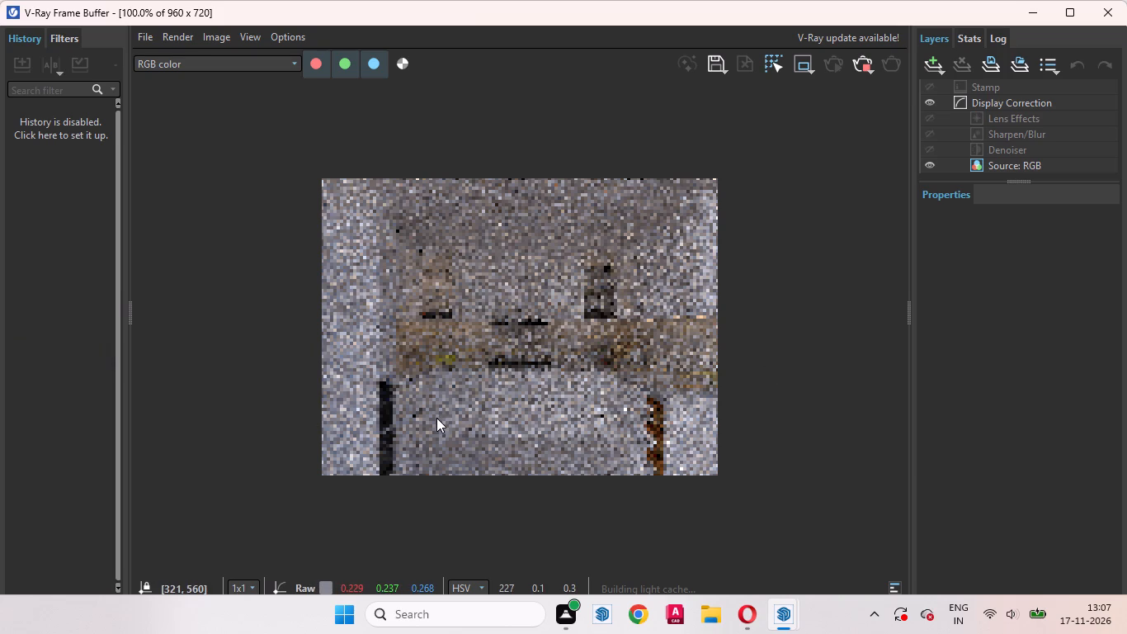
scroll(351, 444, up, 1)
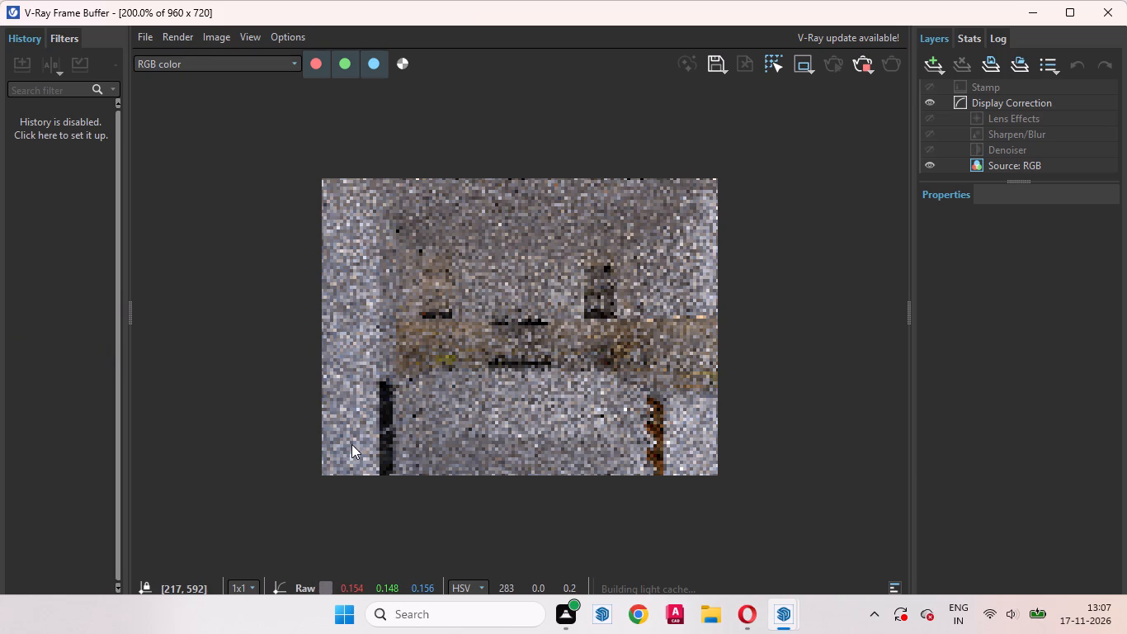
scroll(351, 444, up, 1)
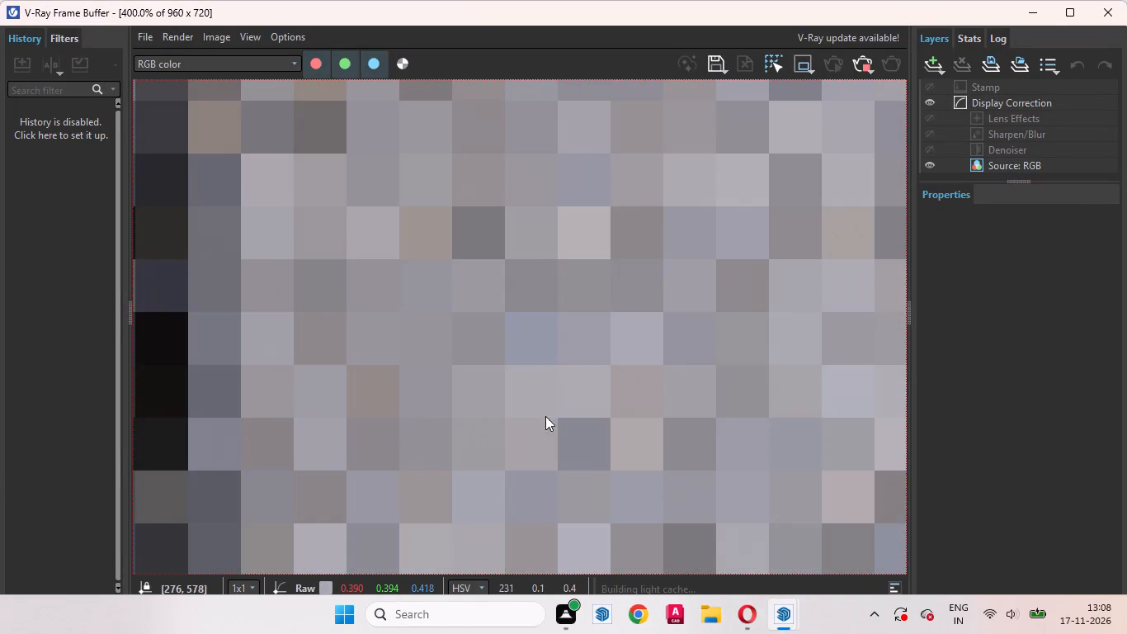
scroll(544, 442, down, 1)
scroll(611, 428, down, 2)
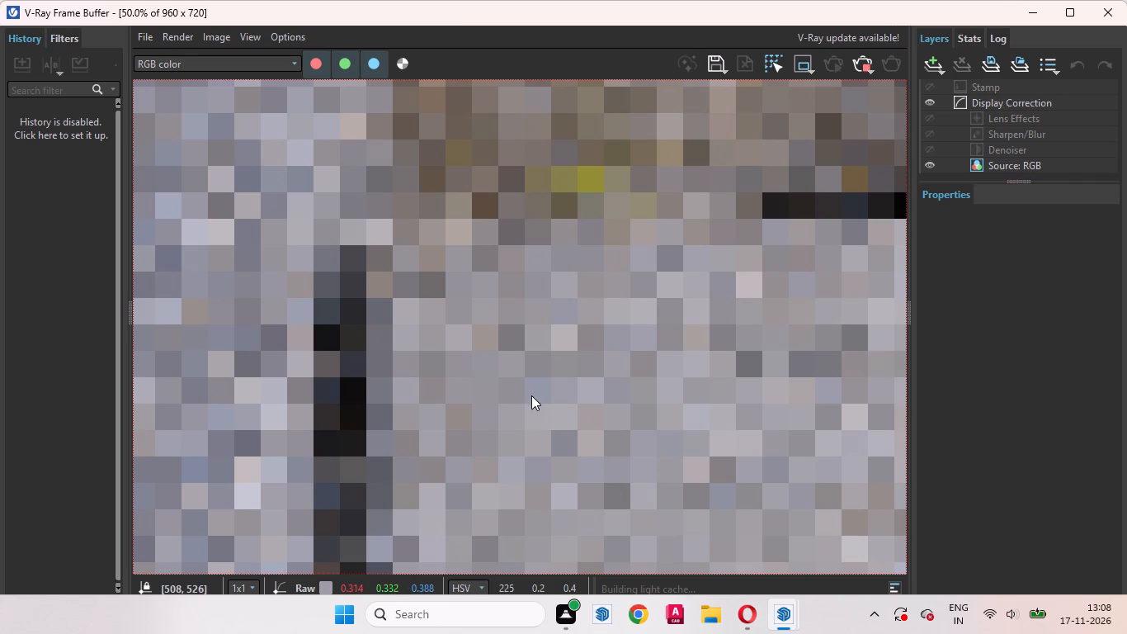
scroll(532, 400, down, 2)
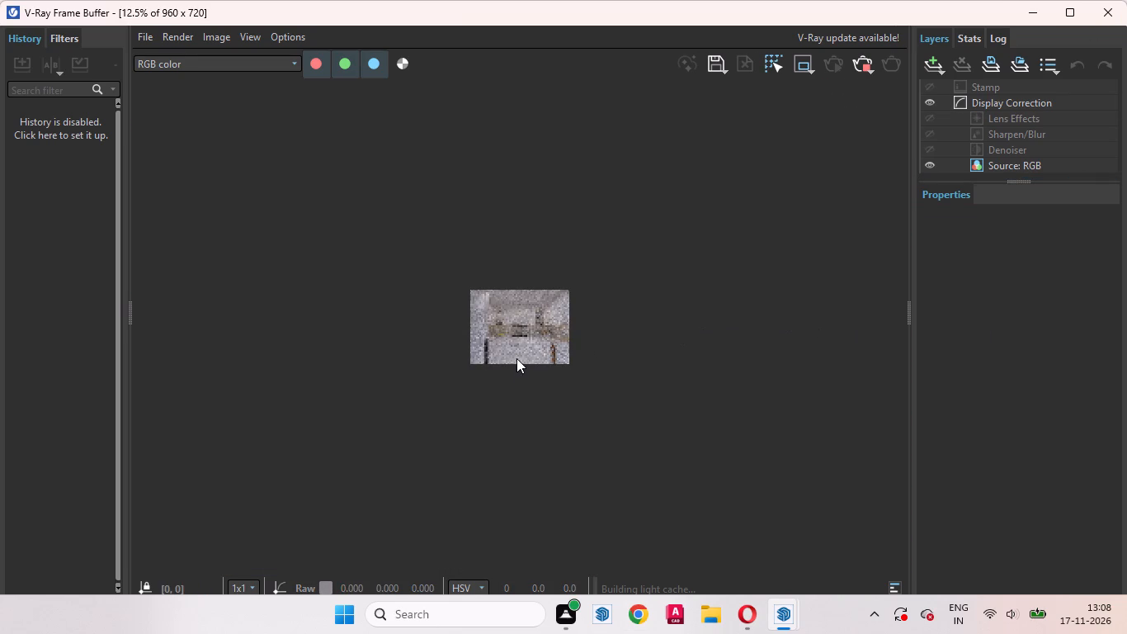
scroll(516, 358, up, 2)
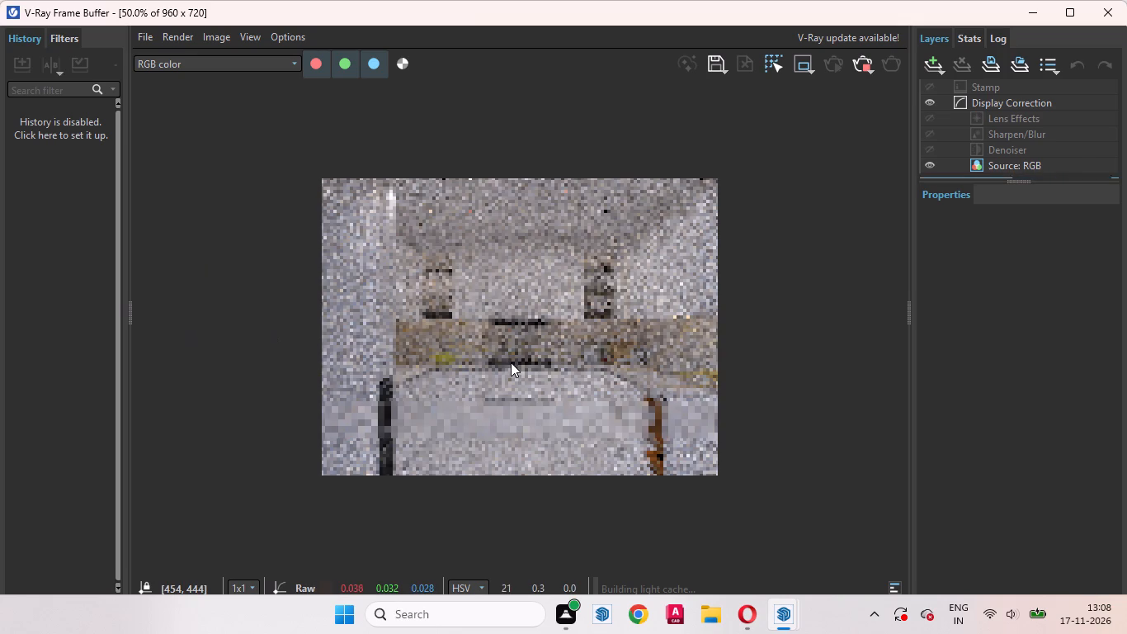
scroll(512, 374, down, 1)
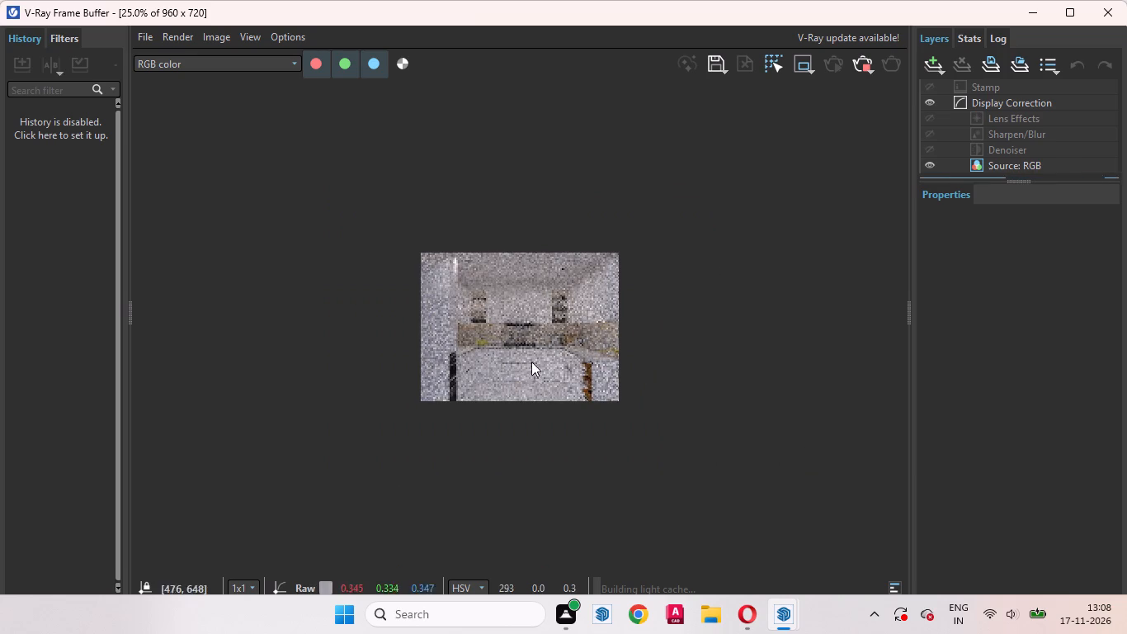
scroll(453, 321, up, 1)
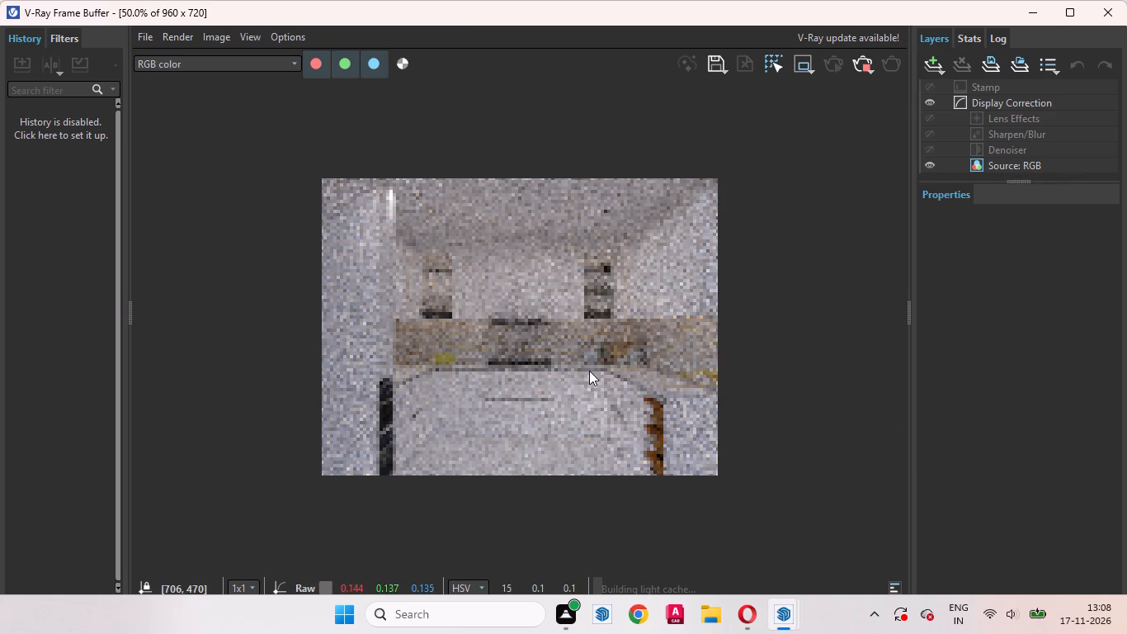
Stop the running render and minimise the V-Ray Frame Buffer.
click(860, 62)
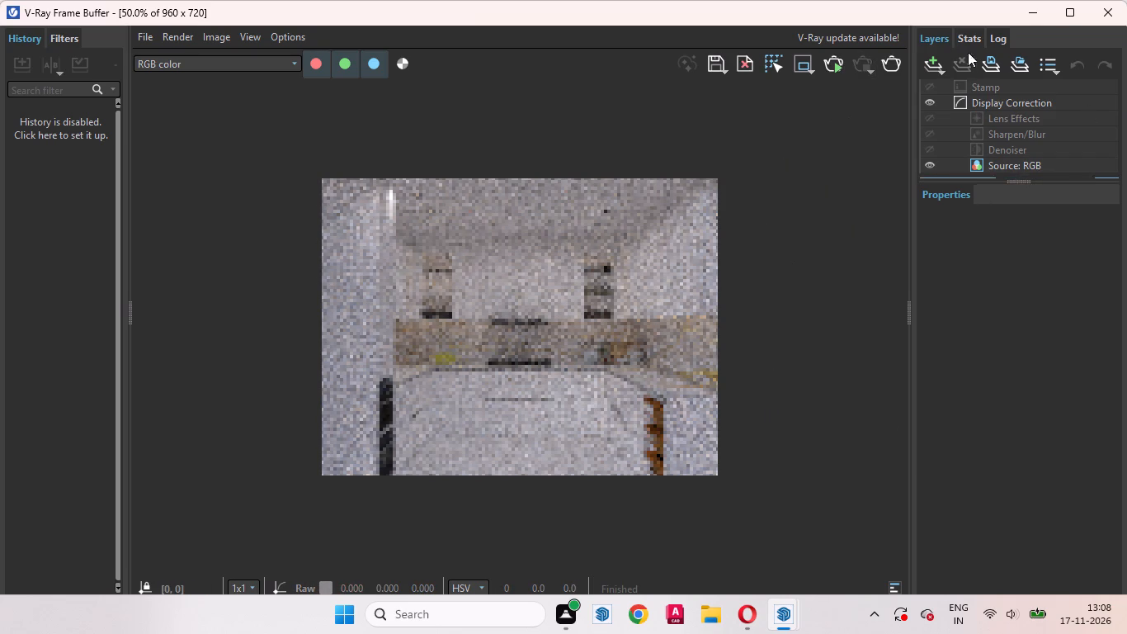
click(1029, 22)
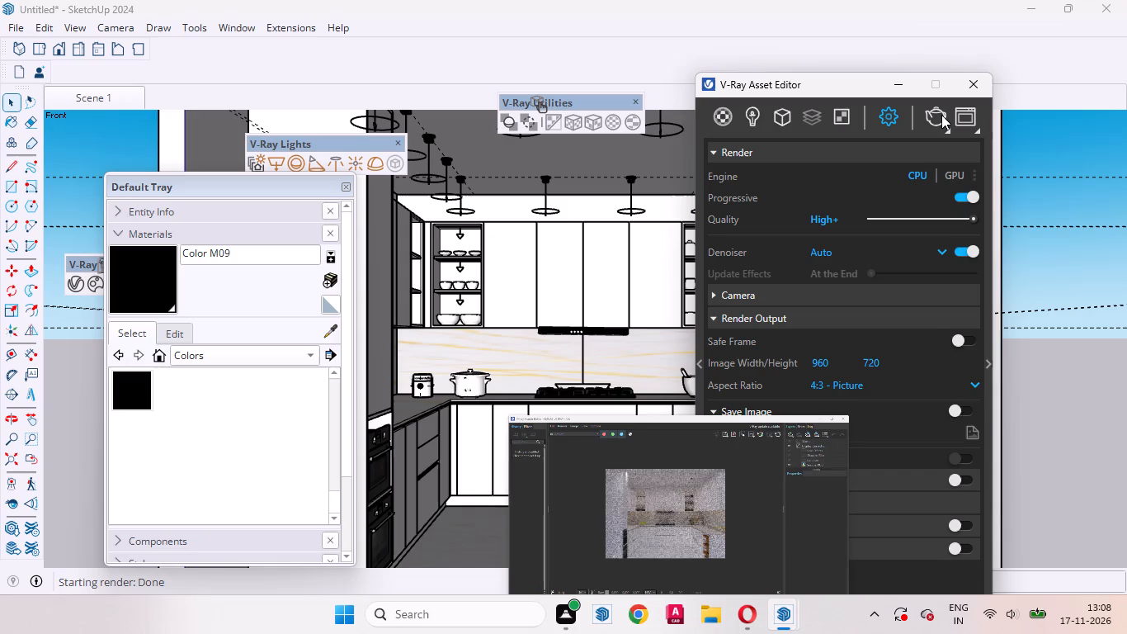
Move the front-left ceiling fixture sideways along the ceiling, away from the tall cabinet and towards the middle of the room.
scroll(531, 269, down, 8)
scroll(488, 252, up, 4)
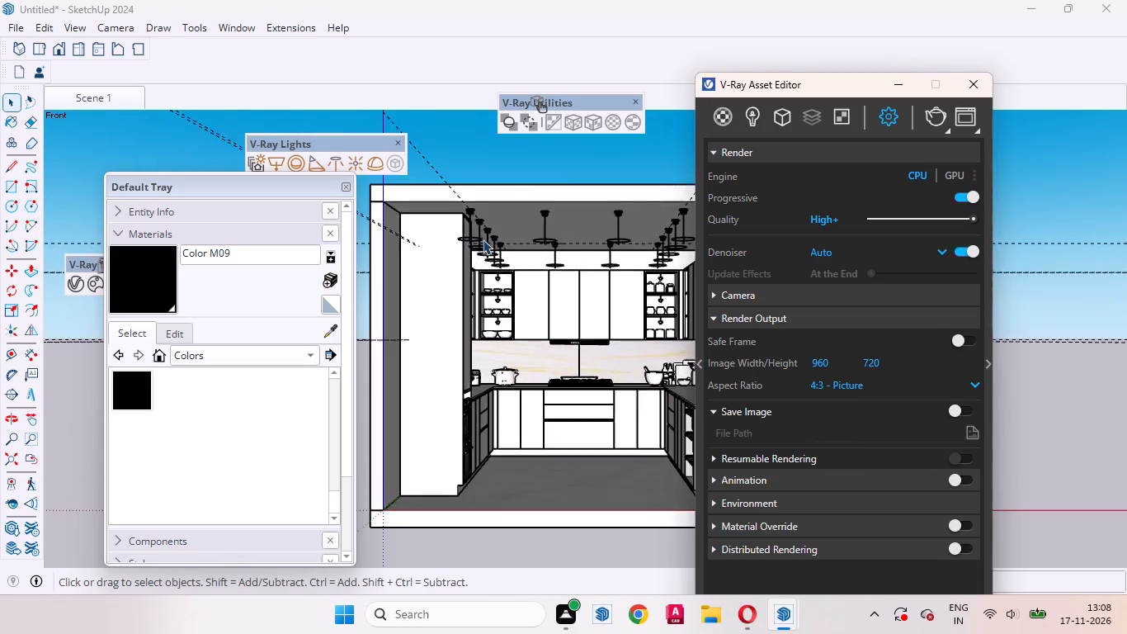
scroll(483, 239, up, 17)
middle_drag(474, 239, 471, 161)
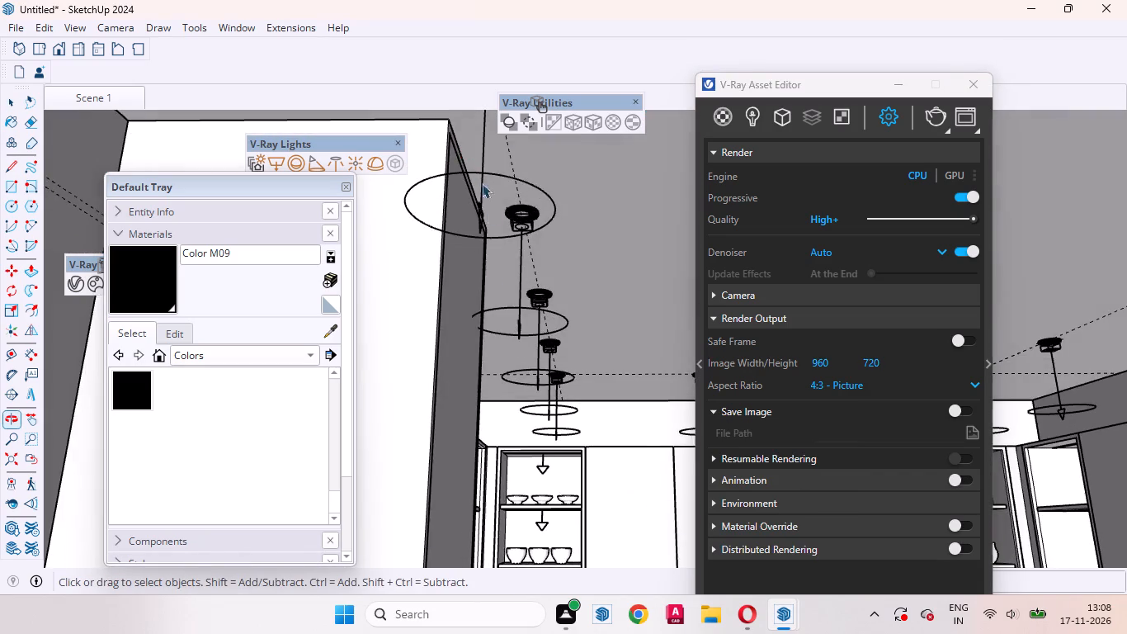
scroll(502, 384, down, 8)
scroll(500, 336, up, 9)
middle_drag(497, 353, 494, 299)
scroll(493, 352, up, 1)
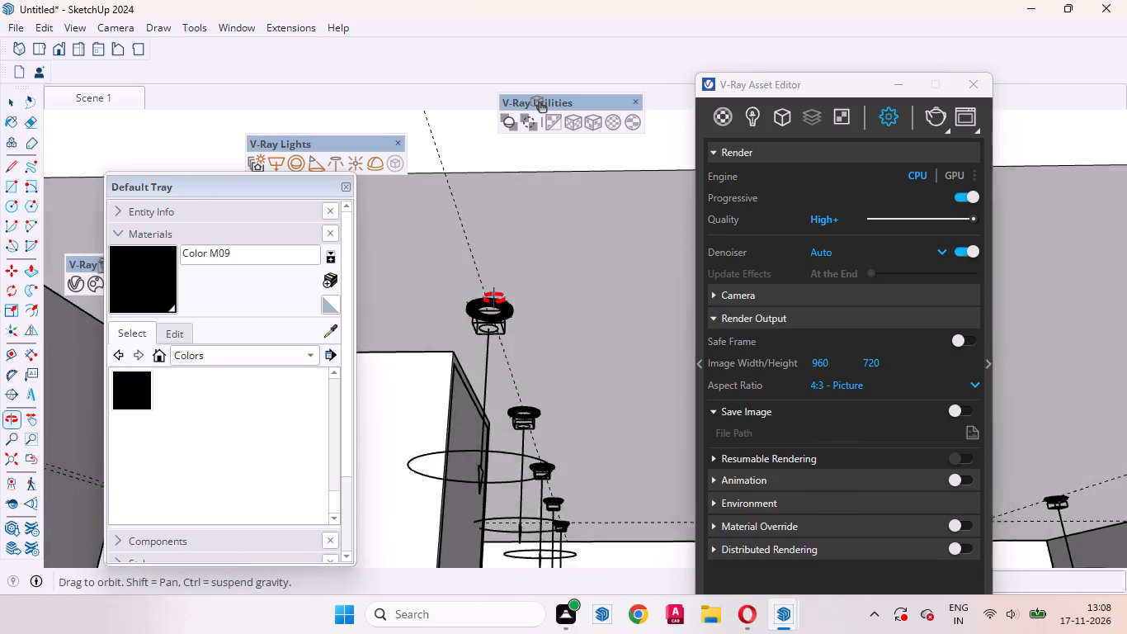
middle_drag(494, 299, 495, 288)
click(497, 291)
scroll(507, 282, down, 12)
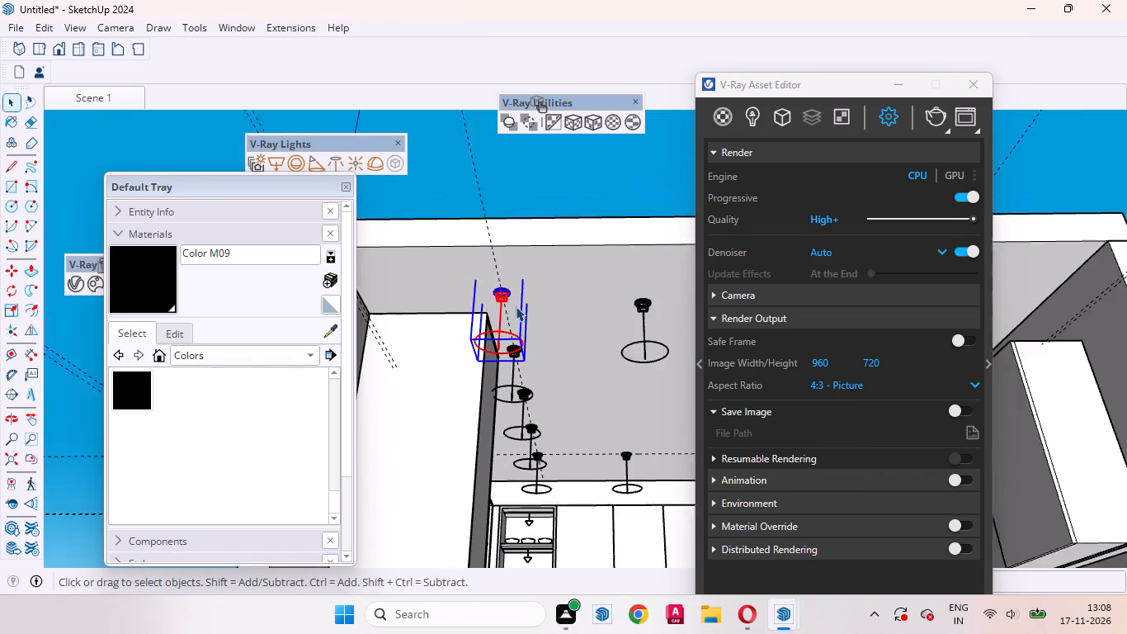
key(m)
scroll(490, 279, up, 4)
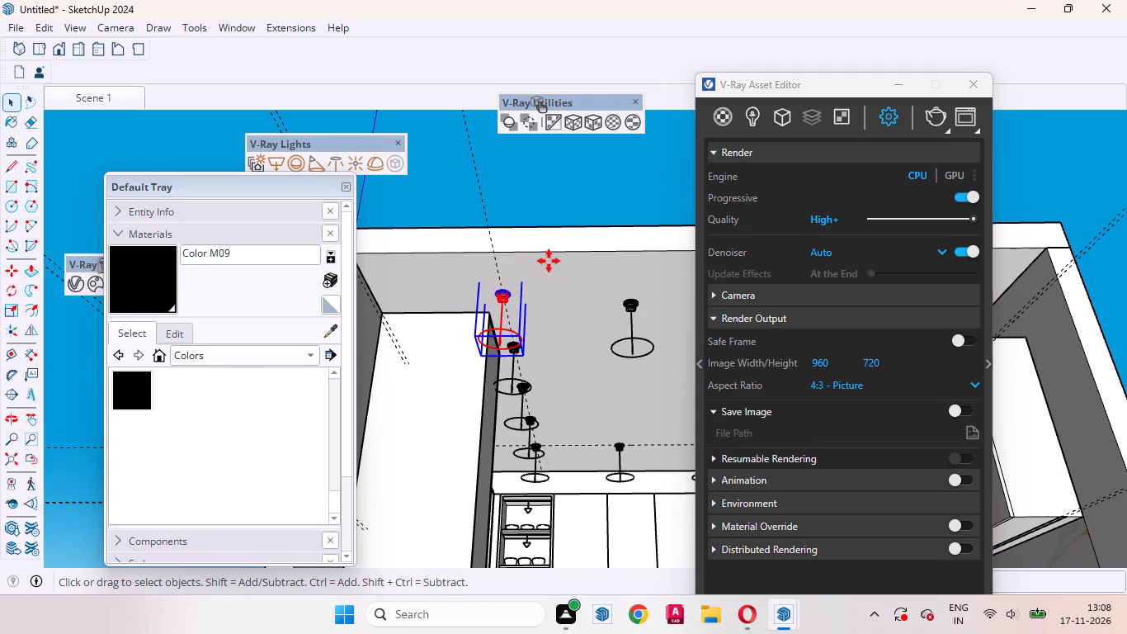
scroll(525, 272, up, 7)
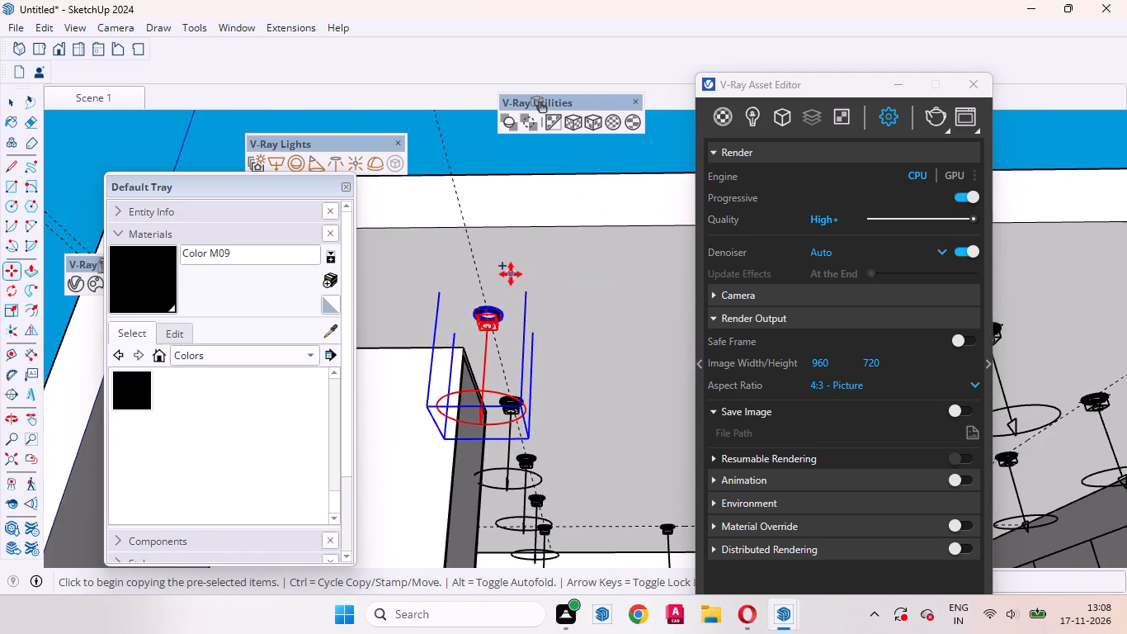
click(511, 274)
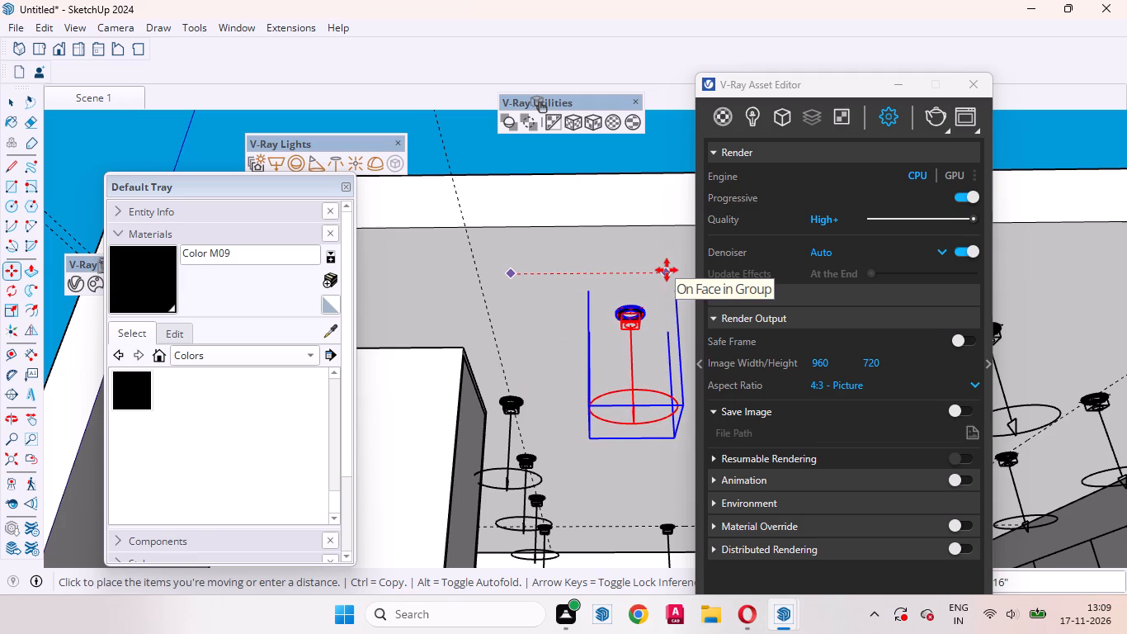
click(667, 270)
key(space)
scroll(484, 334, down, 5)
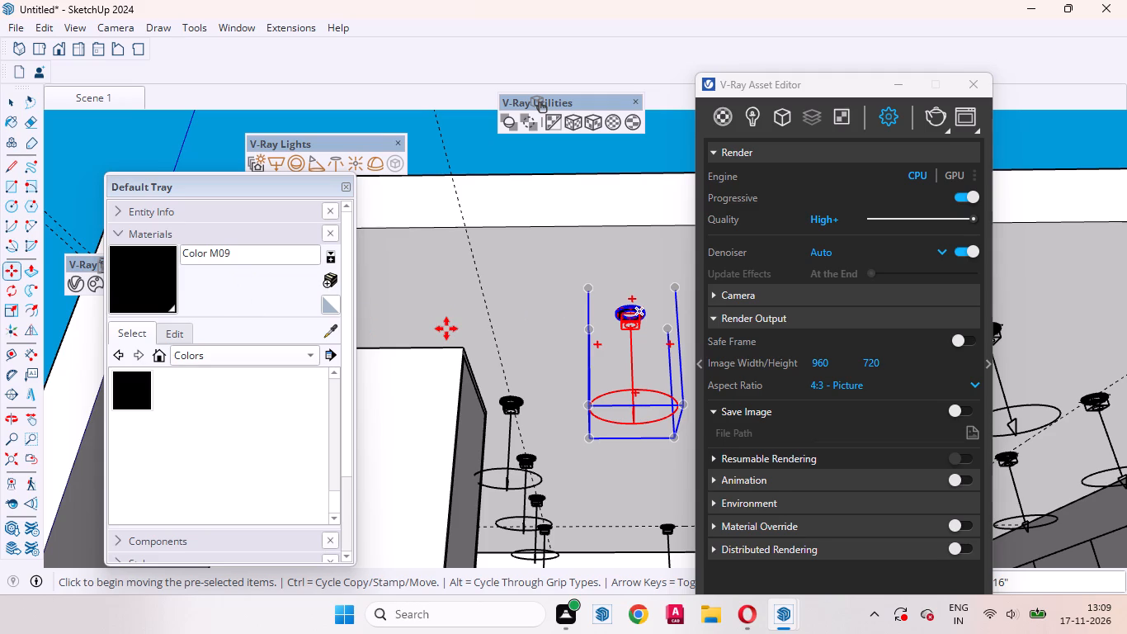
click(10, 97)
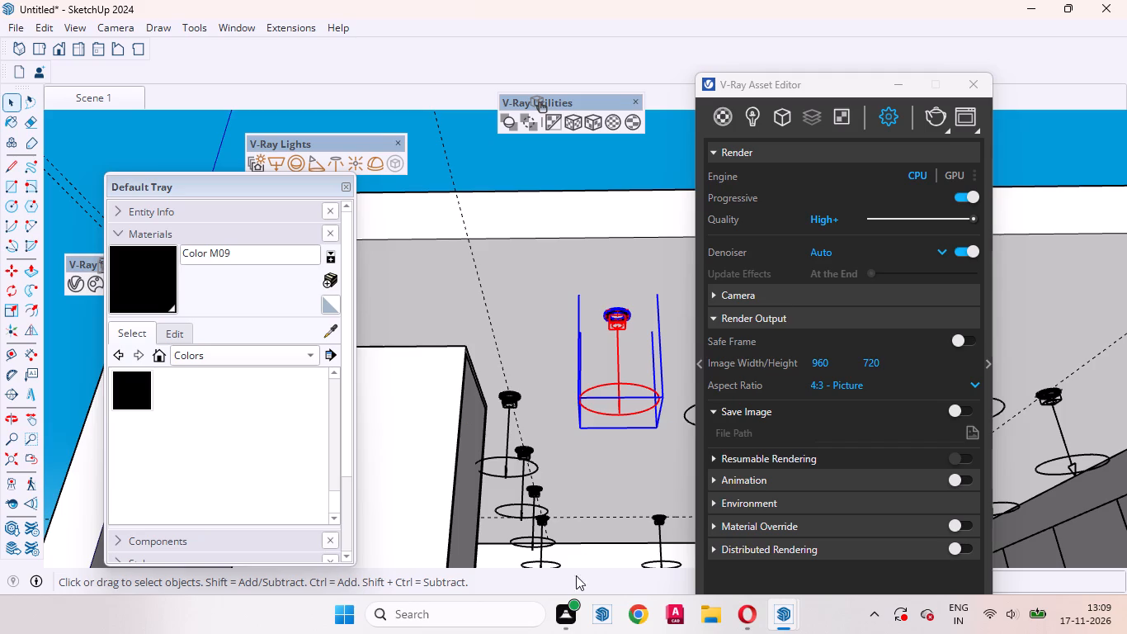
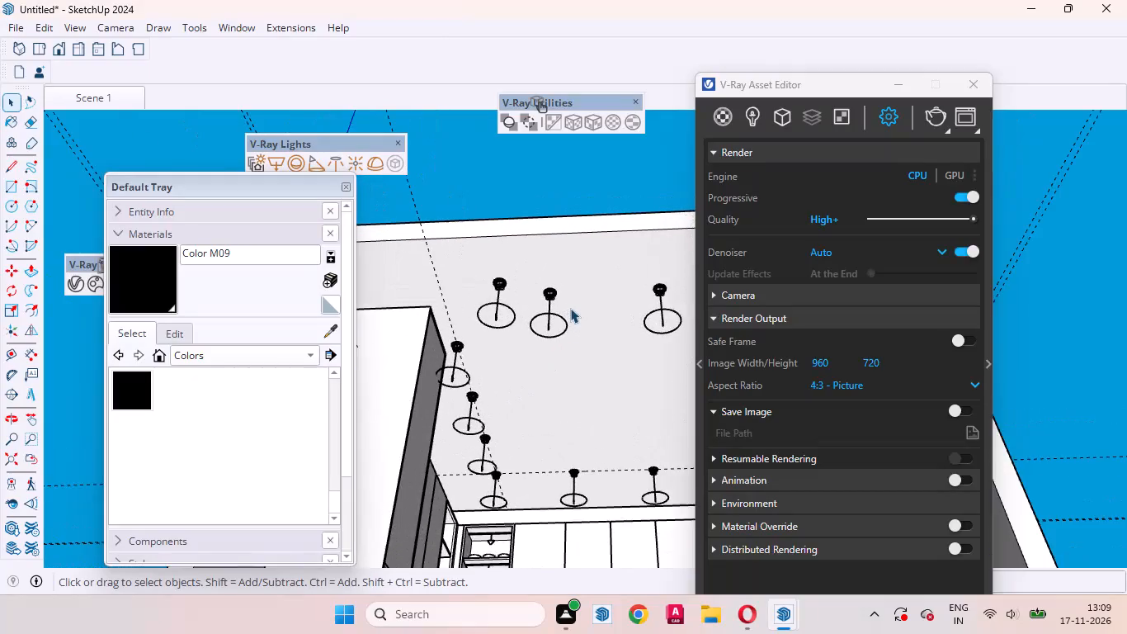
Open the ceiling group for editing and select its face between the spotlights.
middle_drag(568, 343, 615, 361)
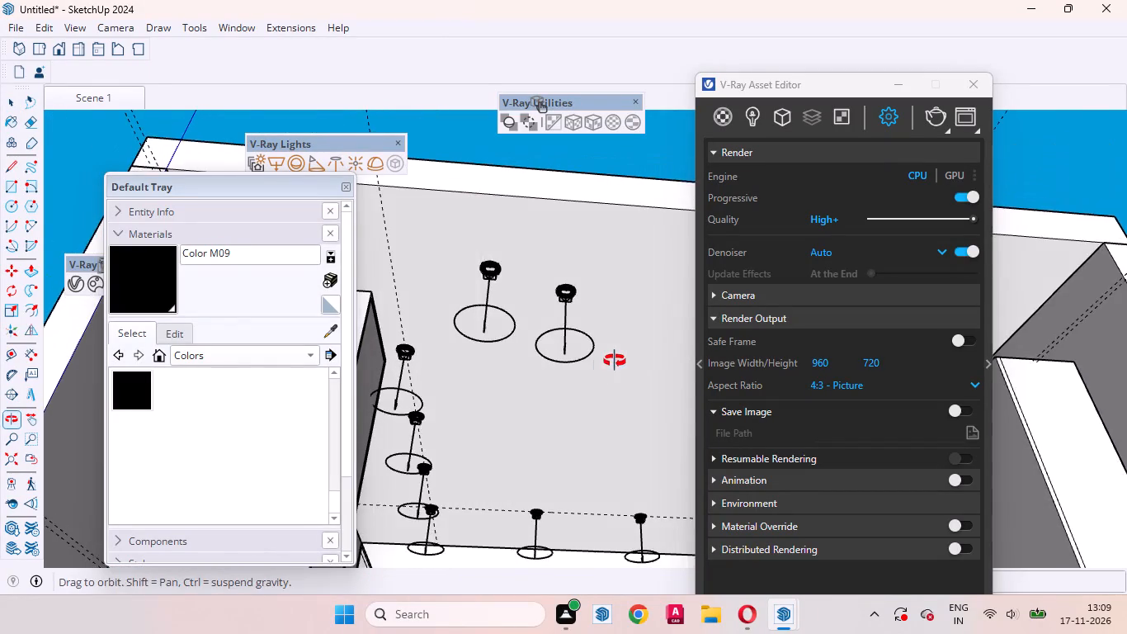
scroll(388, 350, up, 1)
scroll(388, 350, down, 7)
middle_drag(533, 395, 534, 273)
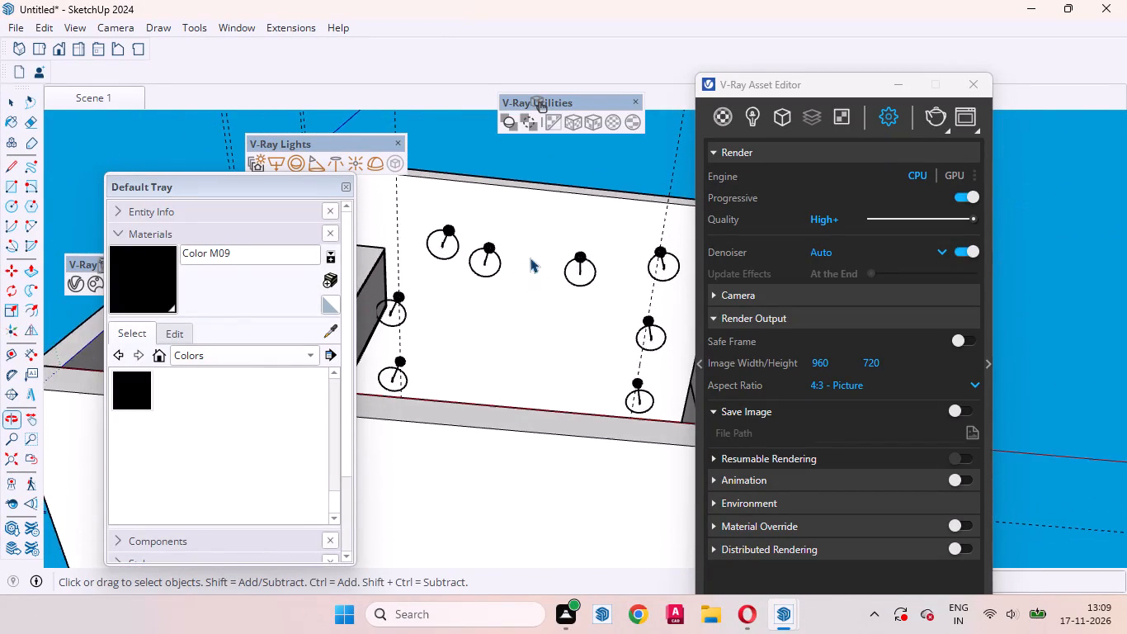
scroll(507, 244, up, 4)
scroll(516, 357, down, 6)
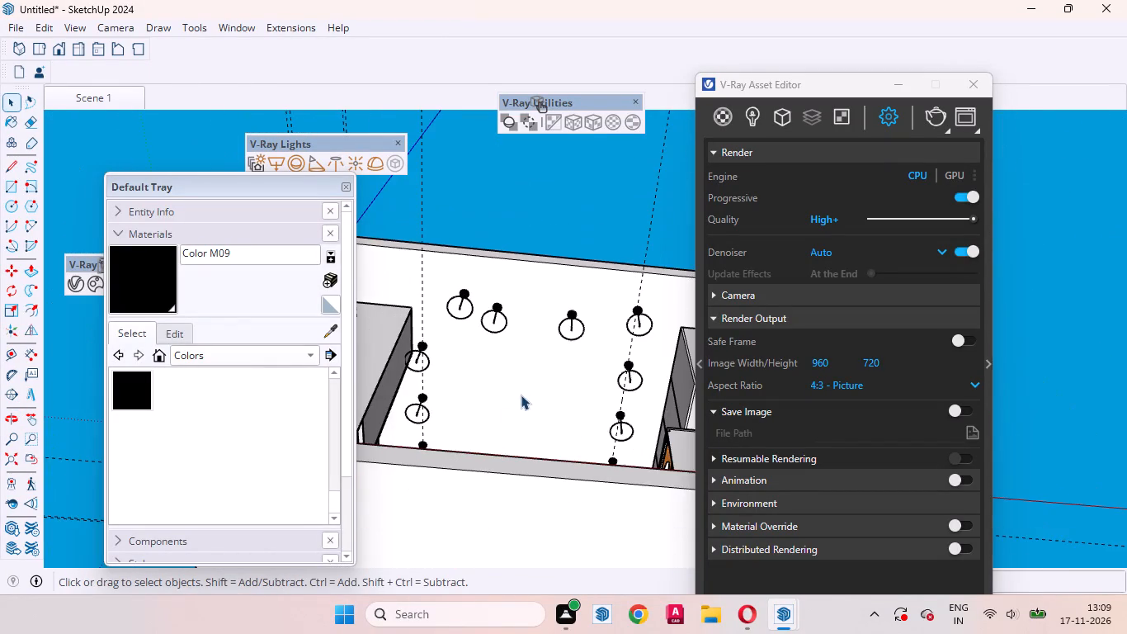
middle_drag(520, 400, 523, 509)
scroll(515, 427, up, 4)
click(516, 425)
double_click(507, 421)
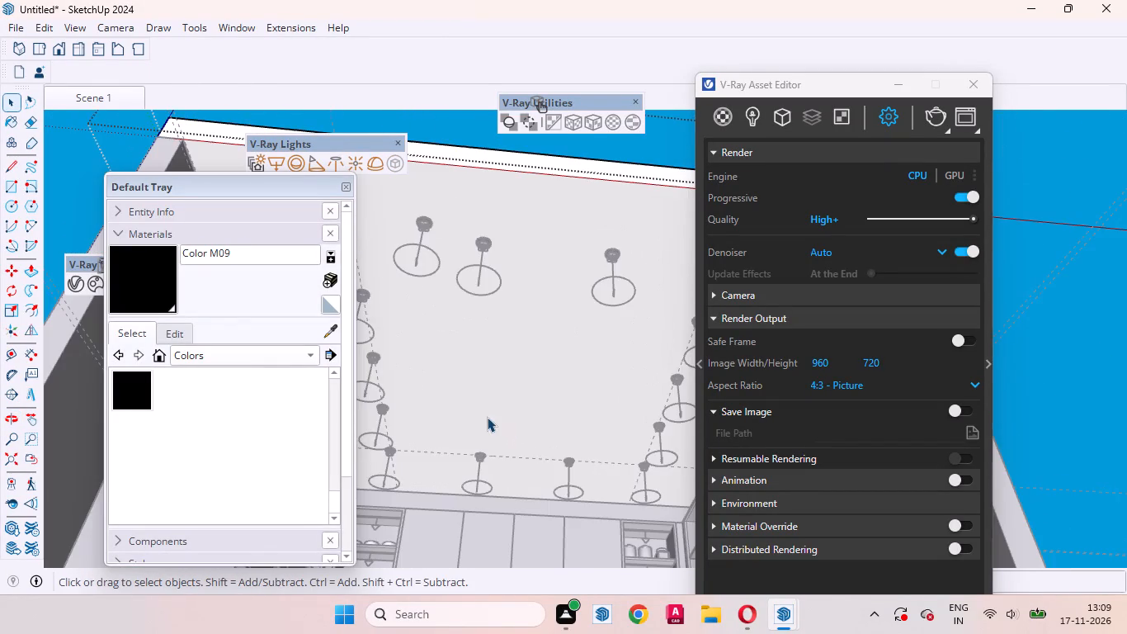
click(487, 417)
Draw a rectangle on the ceiling face inside the ring of spotlights, with one side about 5' 11".
scroll(540, 414, down, 2)
middle_drag(545, 454, 532, 391)
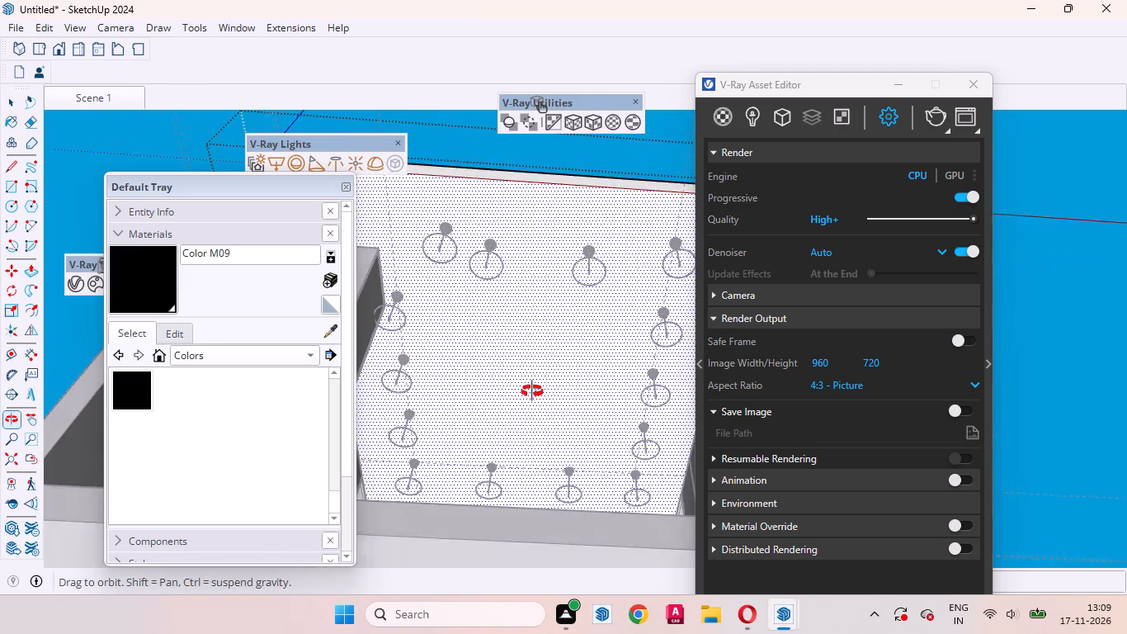
middle_drag(532, 391, 532, 392)
key(r)
scroll(458, 463, up, 3)
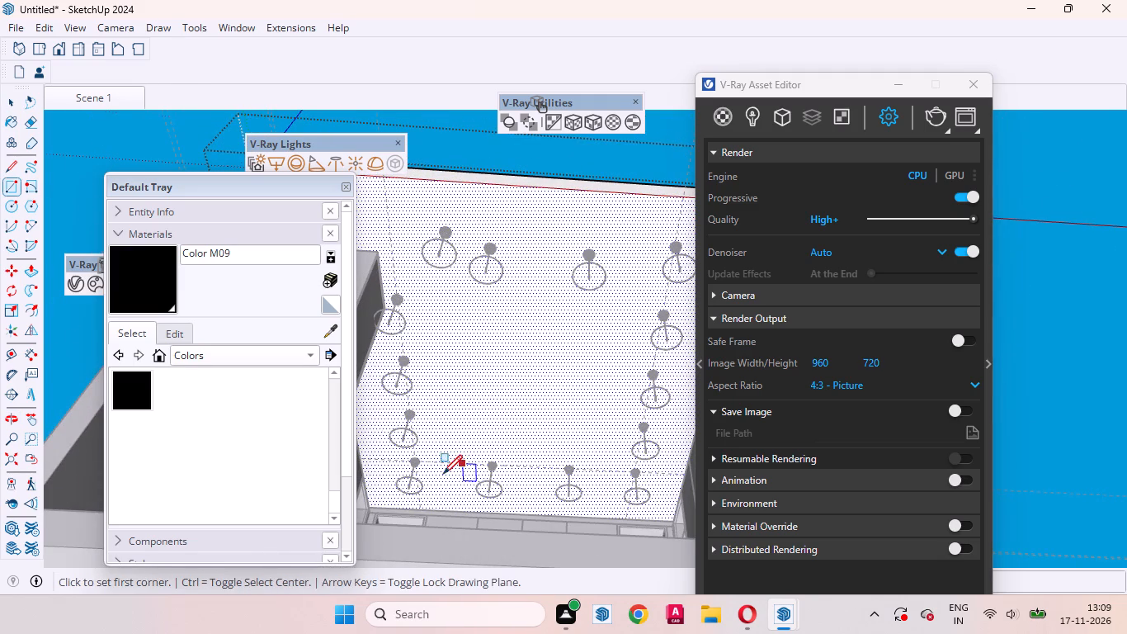
scroll(443, 474, up, 8)
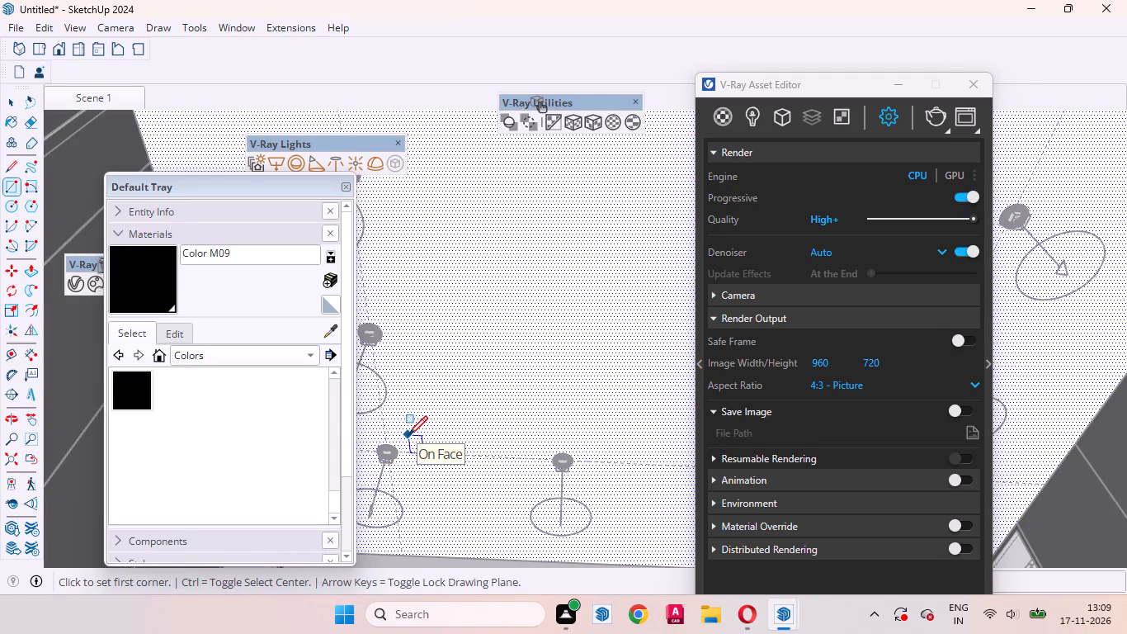
click(408, 435)
scroll(436, 382, down, 3)
scroll(436, 384, up, 1)
scroll(436, 384, down, 9)
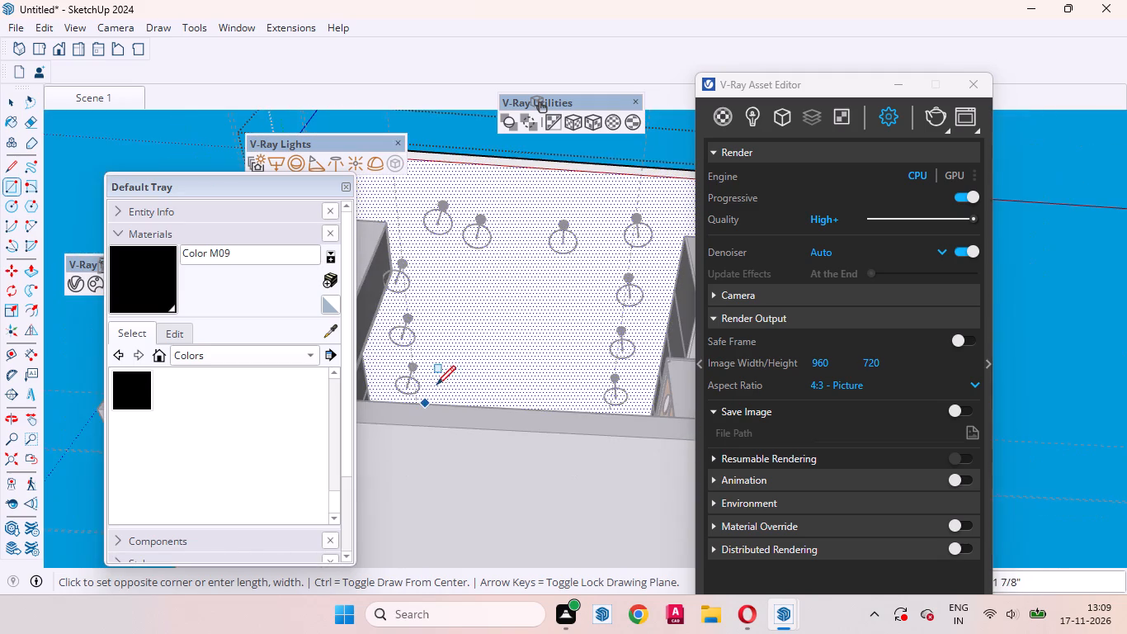
scroll(615, 257, up, 3)
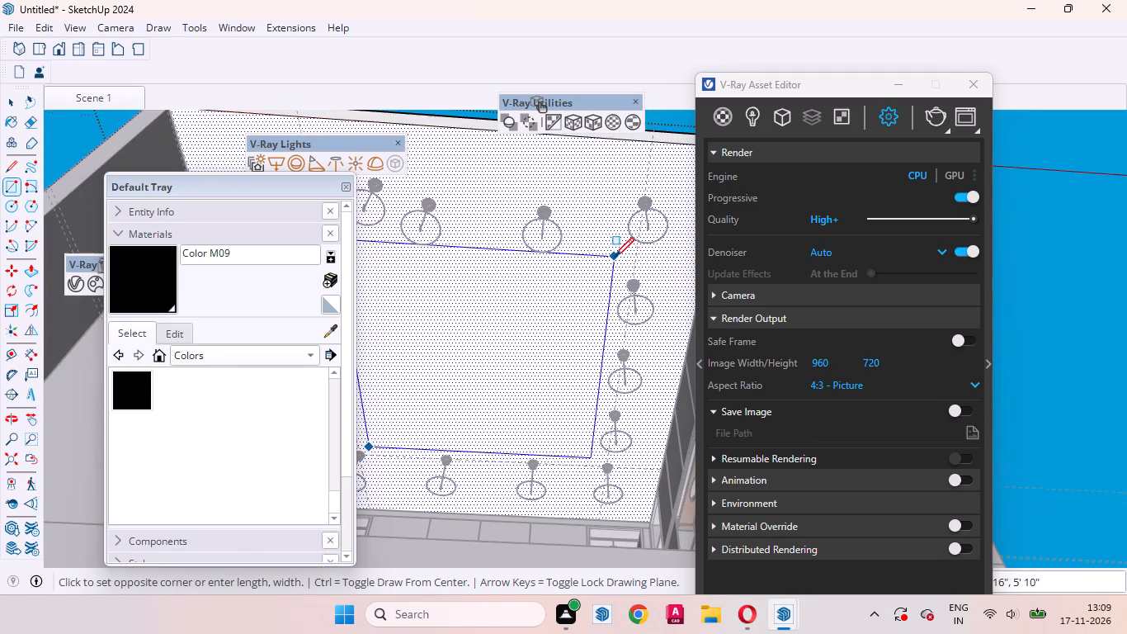
scroll(605, 264, down, 4)
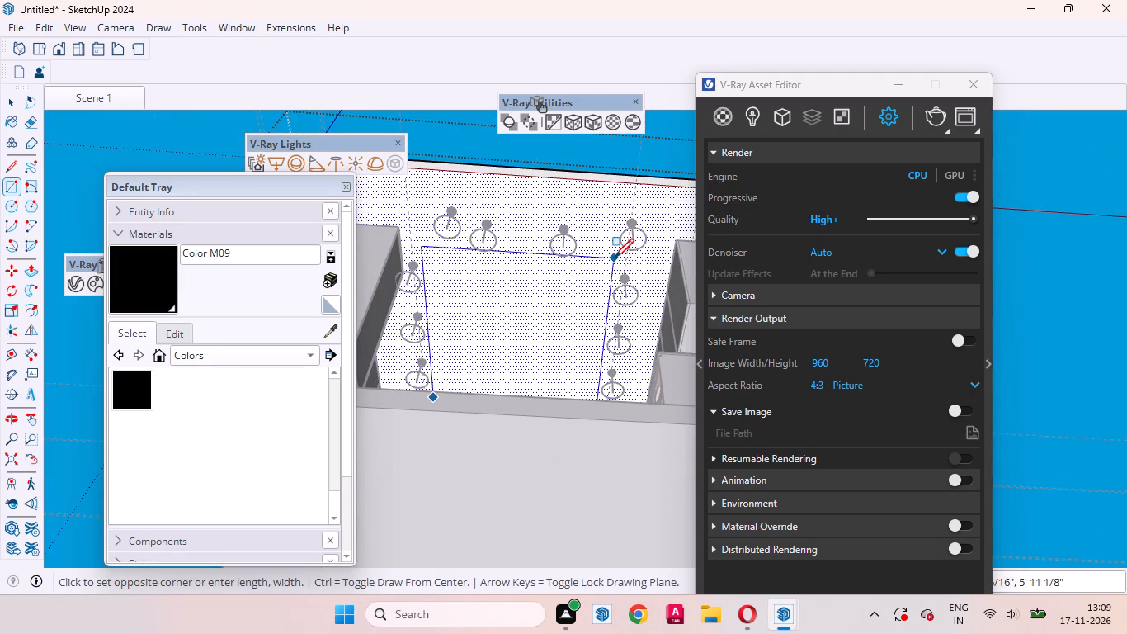
click(615, 254)
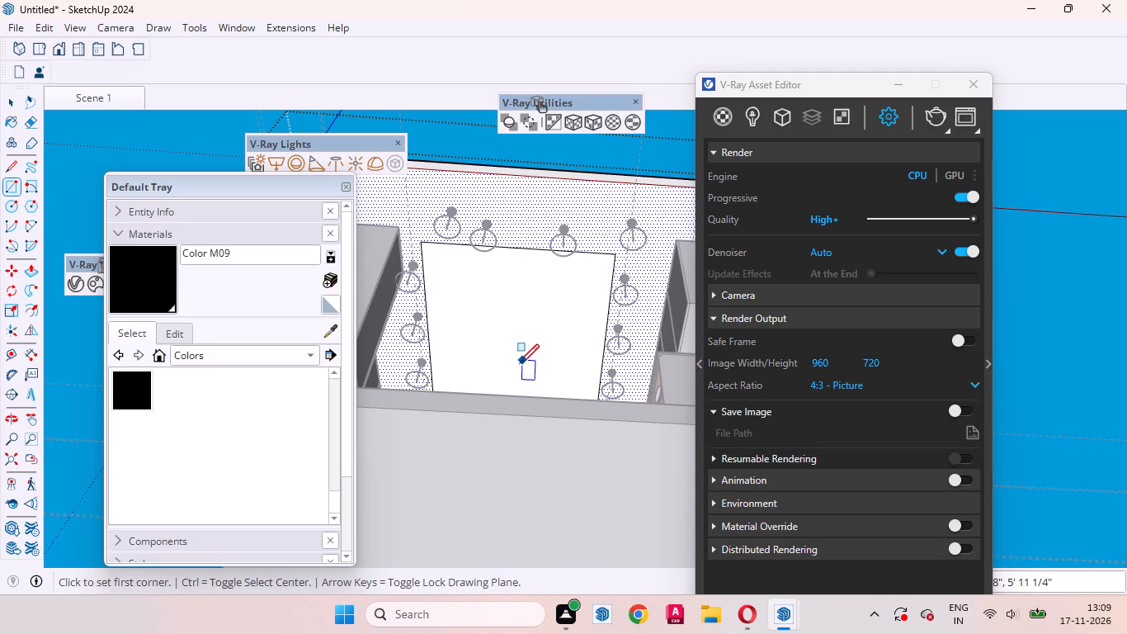
Select the rectangle's face and examine its placement relative to the surrounding spotlights and cabinets from several angles.
key(space)
click(537, 305)
scroll(581, 184, down, 3)
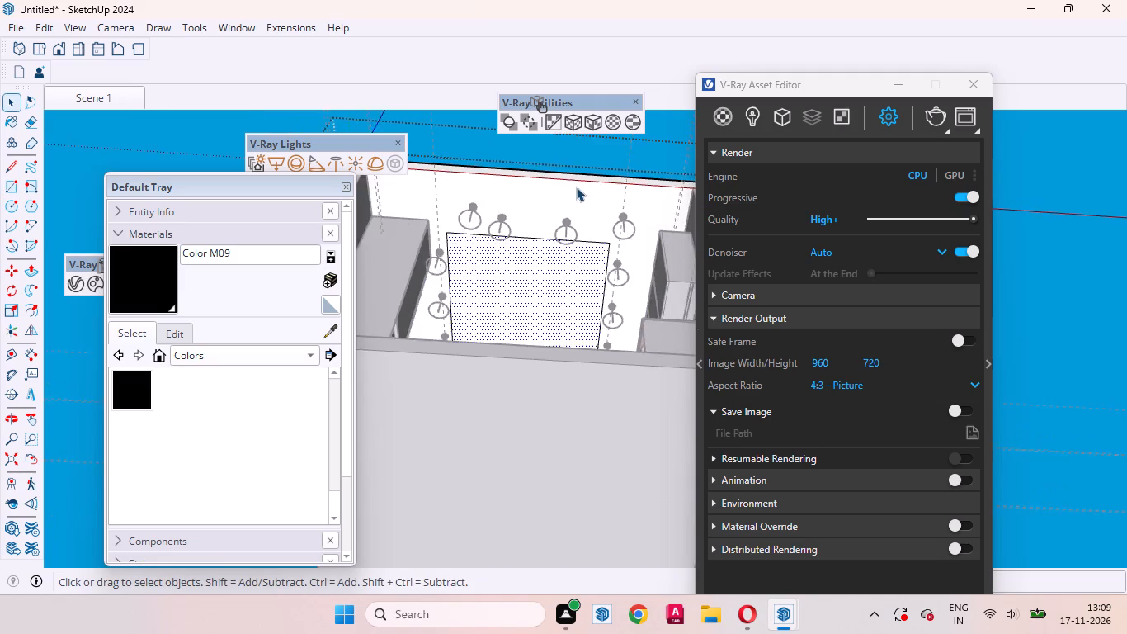
scroll(576, 187, down, 4)
middle_drag(576, 256, 587, 357)
scroll(555, 313, up, 8)
scroll(539, 332, down, 4)
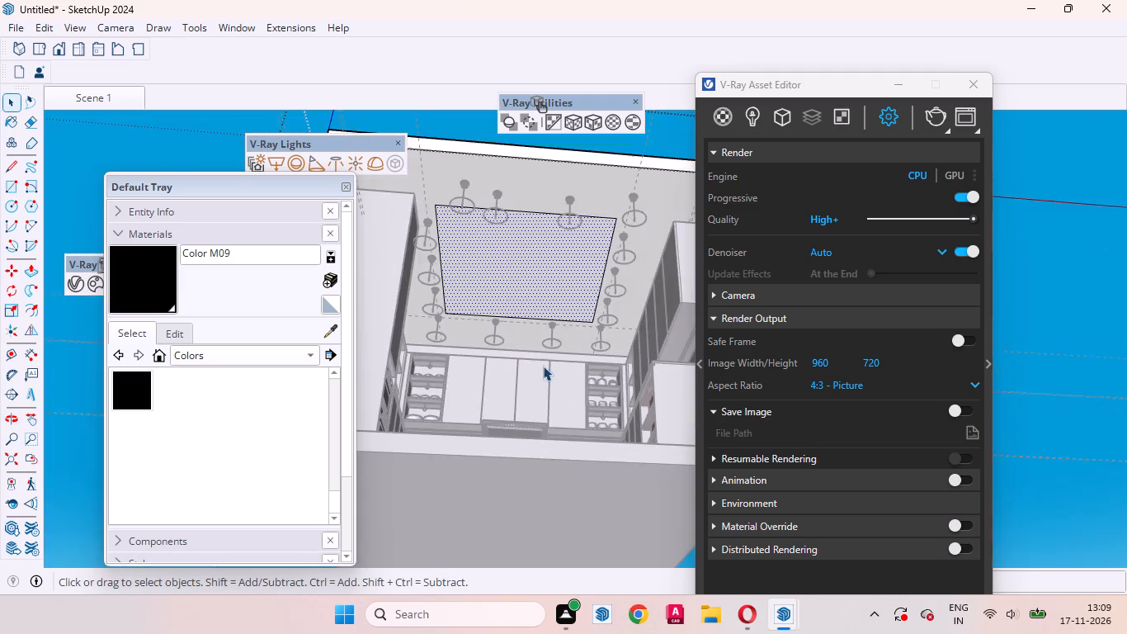
scroll(619, 287, up, 7)
scroll(592, 338, down, 9)
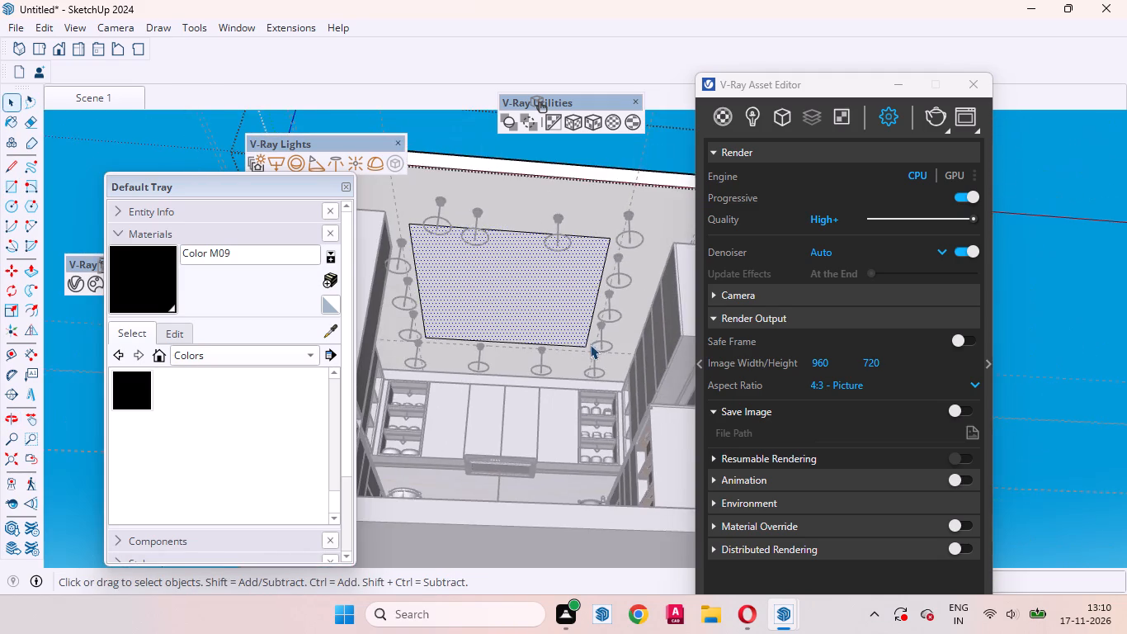
scroll(582, 327, up, 16)
scroll(496, 395, down, 8)
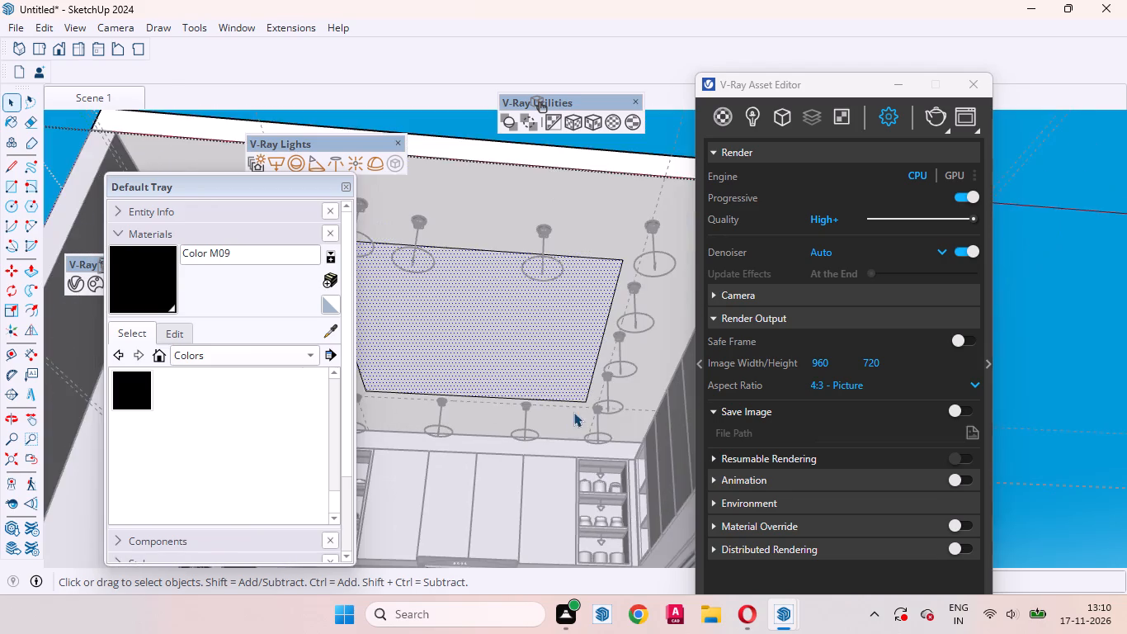
middle_drag(573, 410, 572, 329)
scroll(567, 414, down, 8)
scroll(570, 354, up, 4)
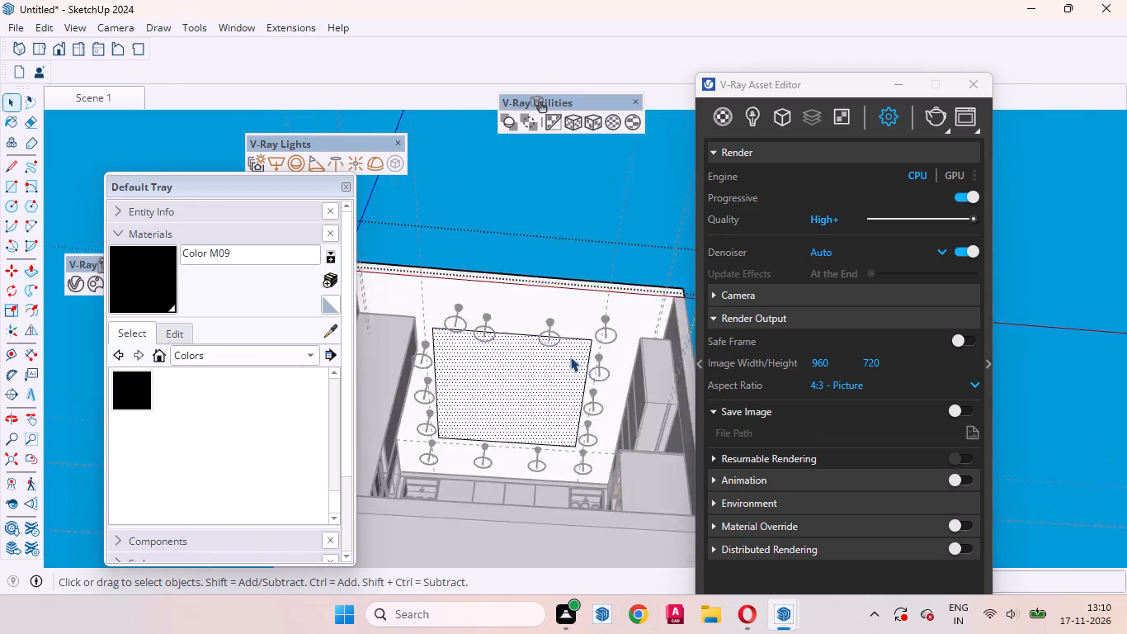
scroll(570, 357, up, 7)
scroll(587, 413, down, 3)
middle_drag(574, 422, 578, 376)
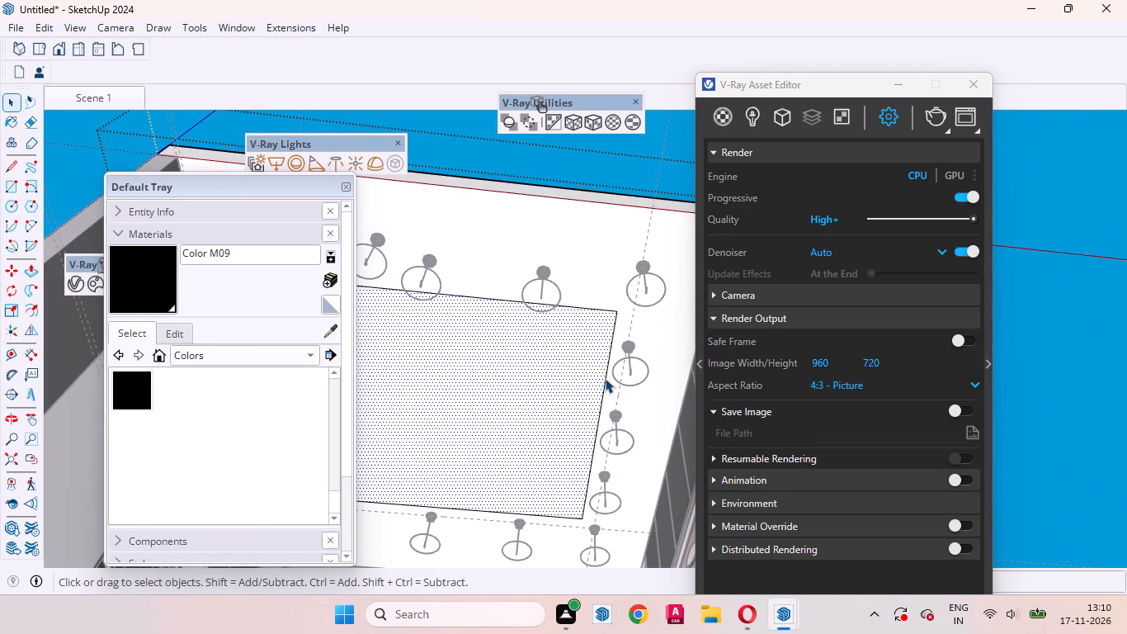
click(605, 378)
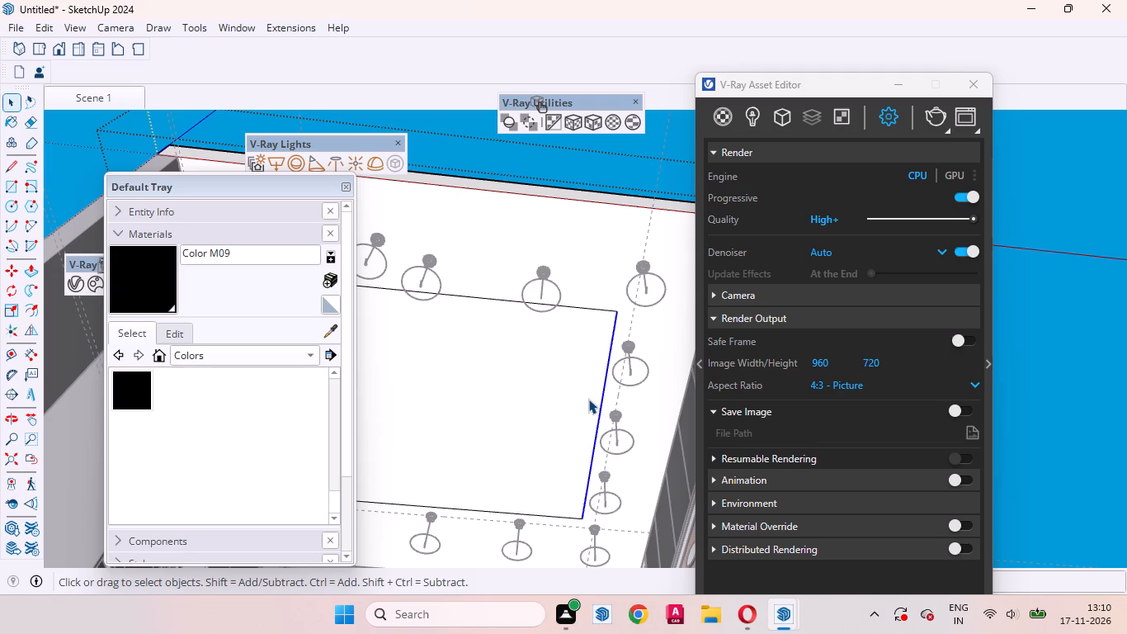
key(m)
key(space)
Offset the ceiling rectangle's outline inward by 20 mm.
click(532, 414)
scroll(573, 405, down, 6)
key(f)
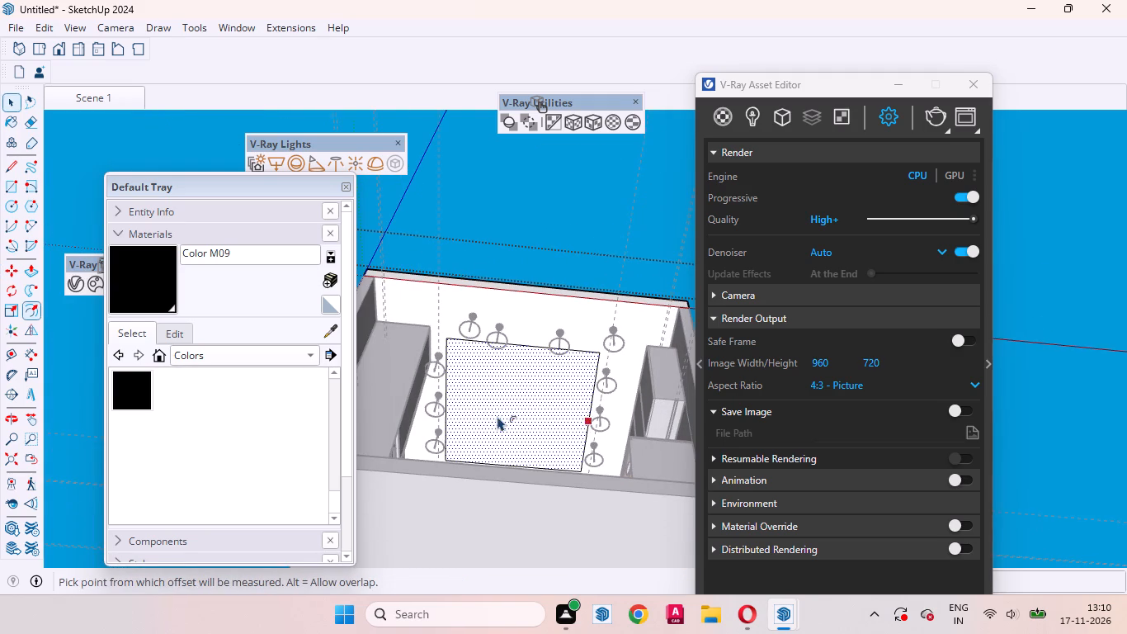
scroll(491, 404, up, 6)
click(470, 371)
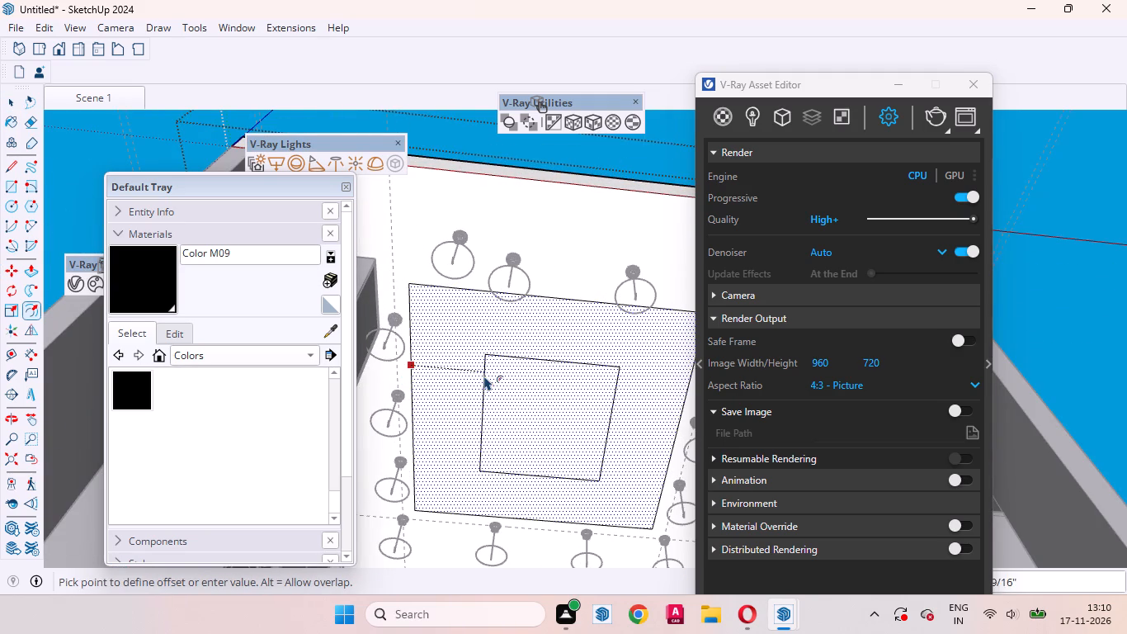
key(2)
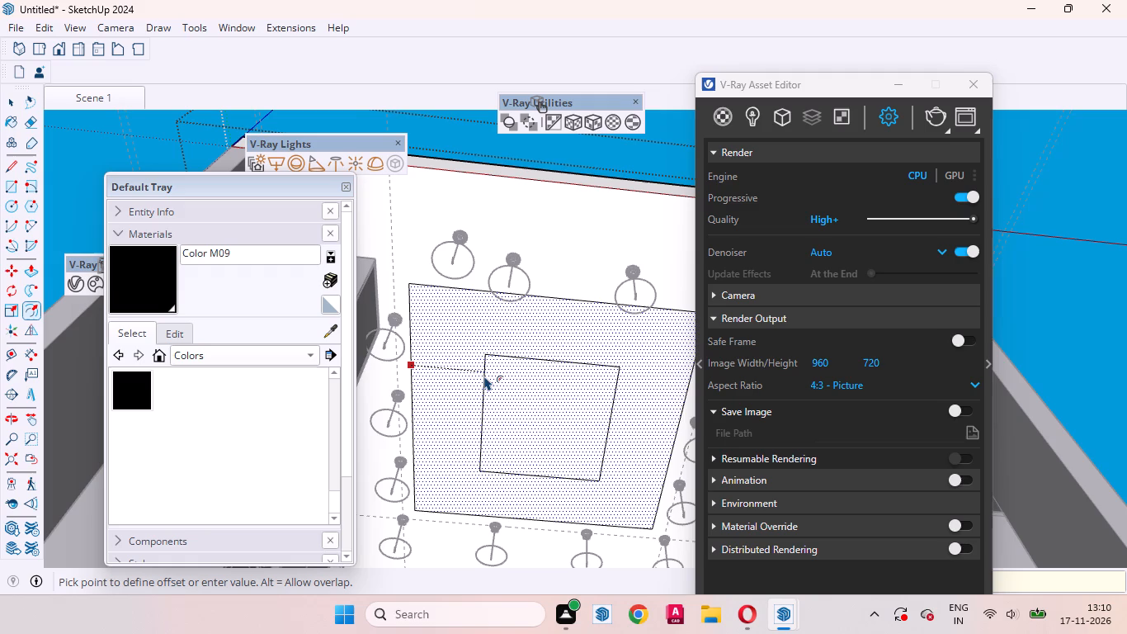
text(0mm)
key(Return)
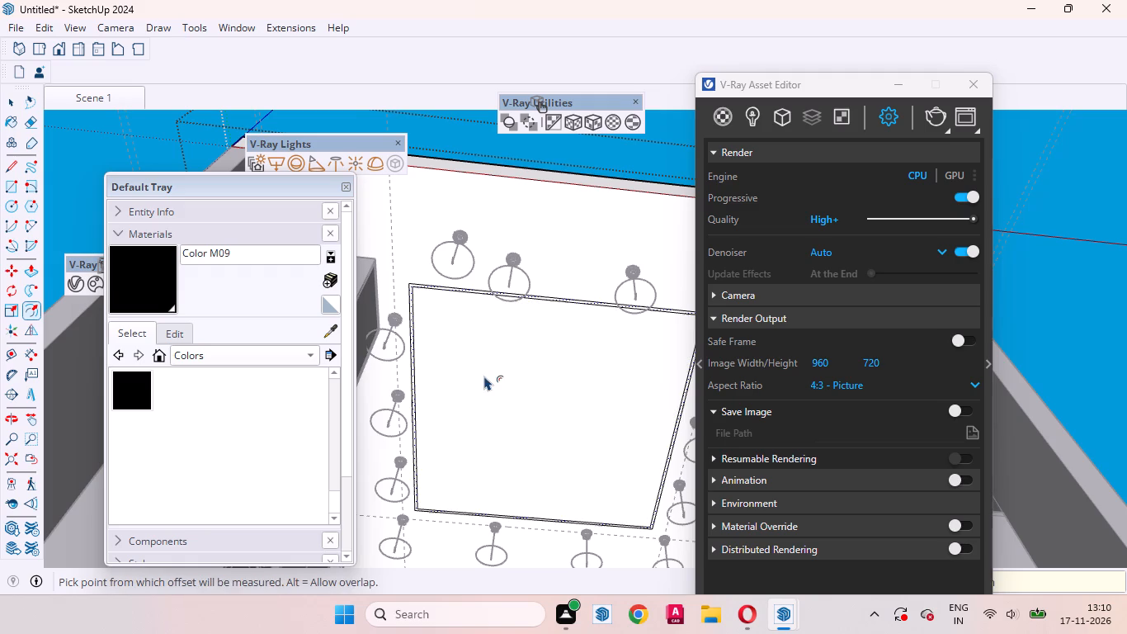
Place a guide parallel to the inner rectangle's side edge, through the midpoint of its adjoining far edge.
key(space)
click(484, 376)
scroll(457, 376, down, 4)
scroll(535, 355, up, 3)
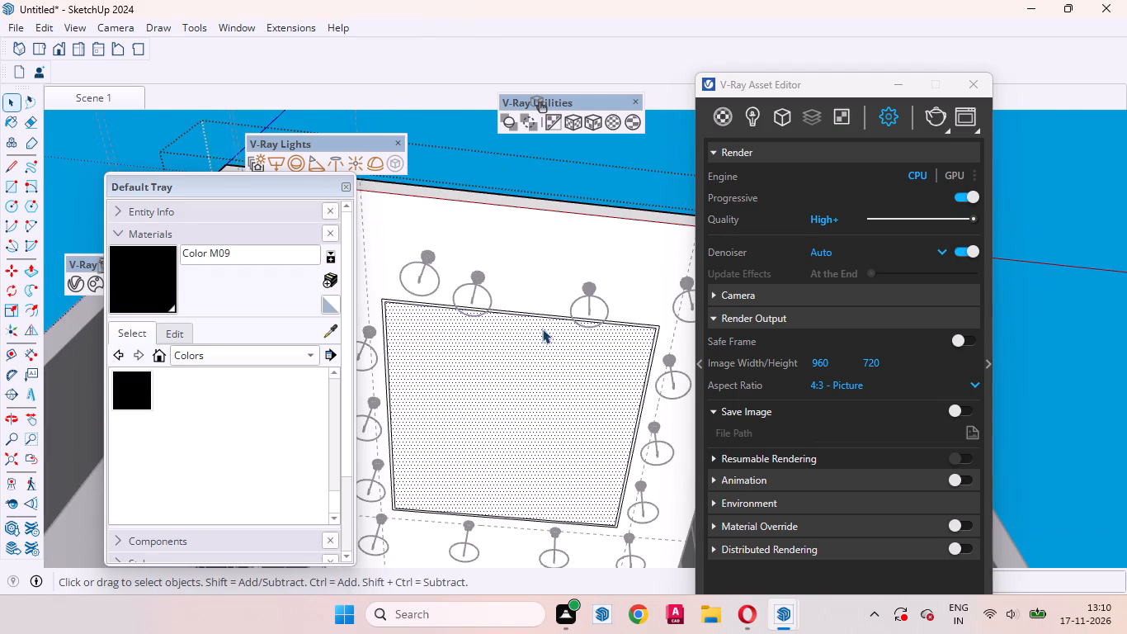
key(a)
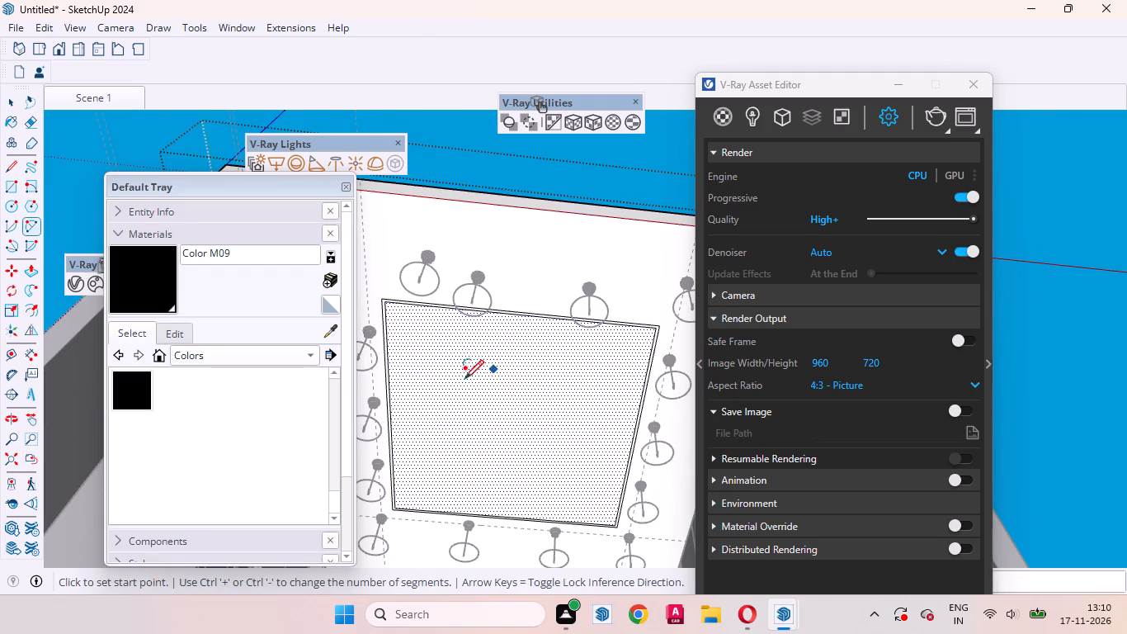
key(space)
key(t)
scroll(382, 367, up, 4)
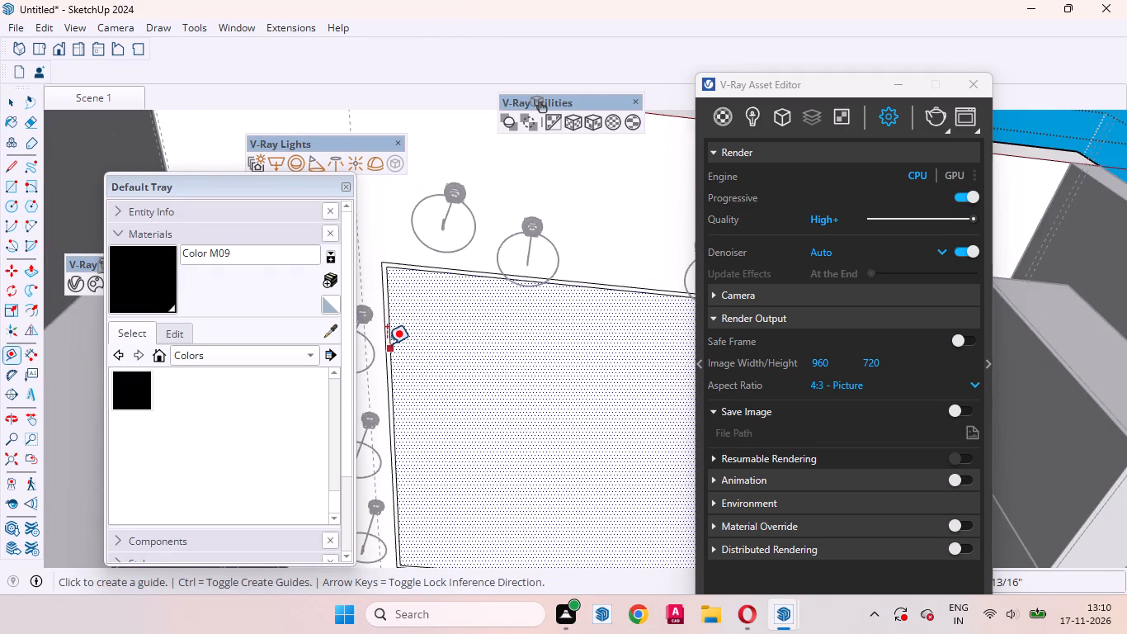
click(387, 343)
scroll(513, 366, down, 3)
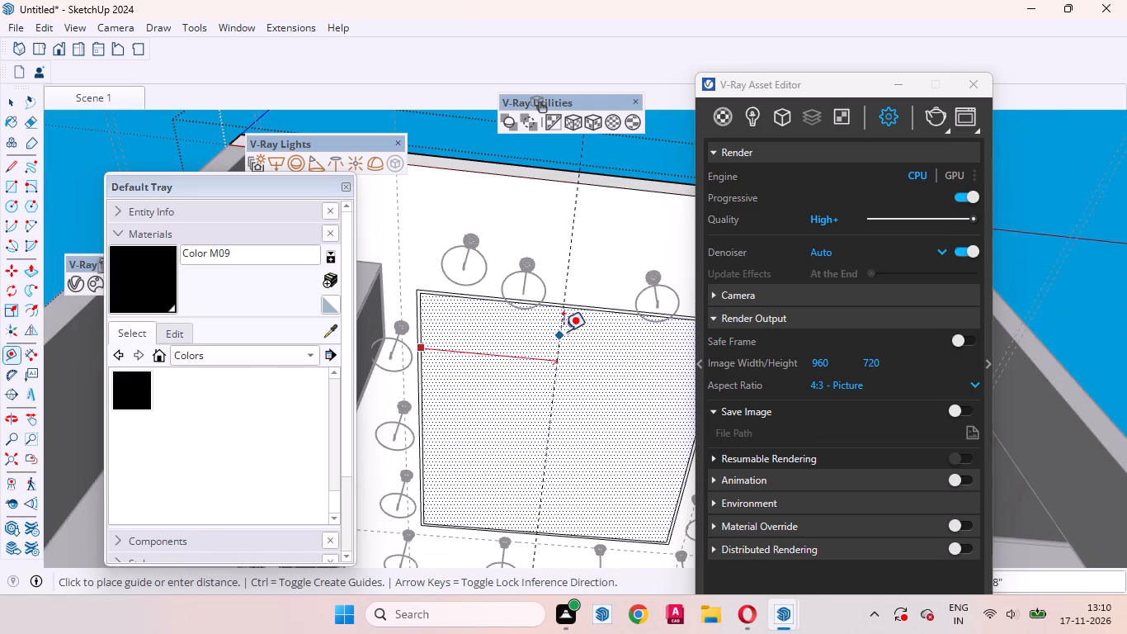
click(572, 310)
key(space)
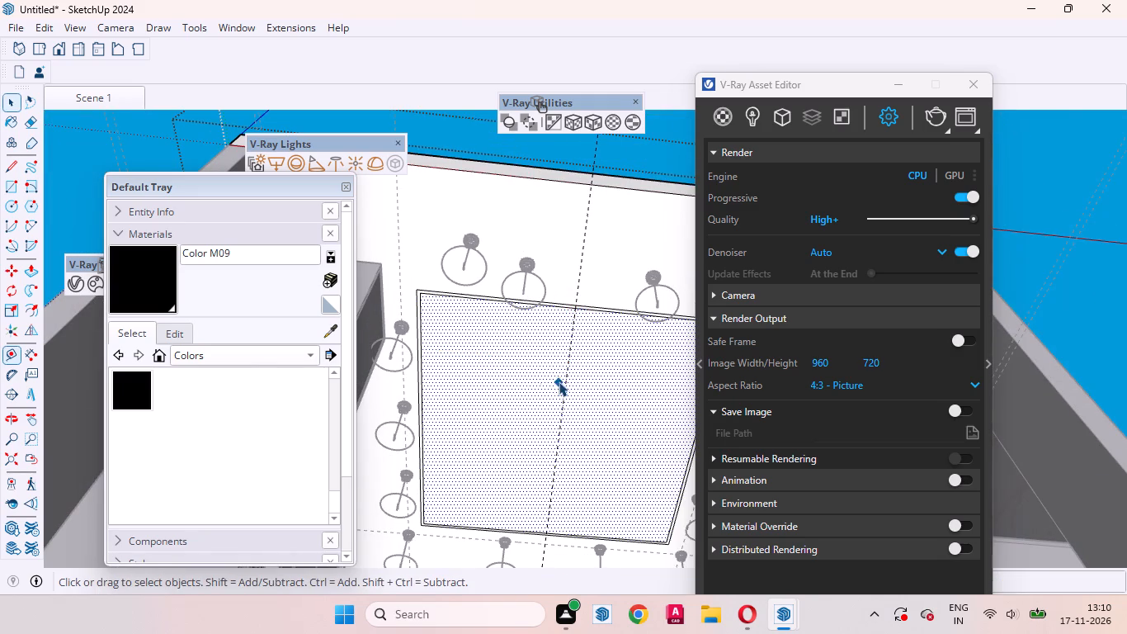
Place a second guide parallel to the inner rectangle's far edge, through the midpoint of its side edge, and select the inner face.
scroll(521, 363, down, 4)
middle_drag(543, 373, 545, 357)
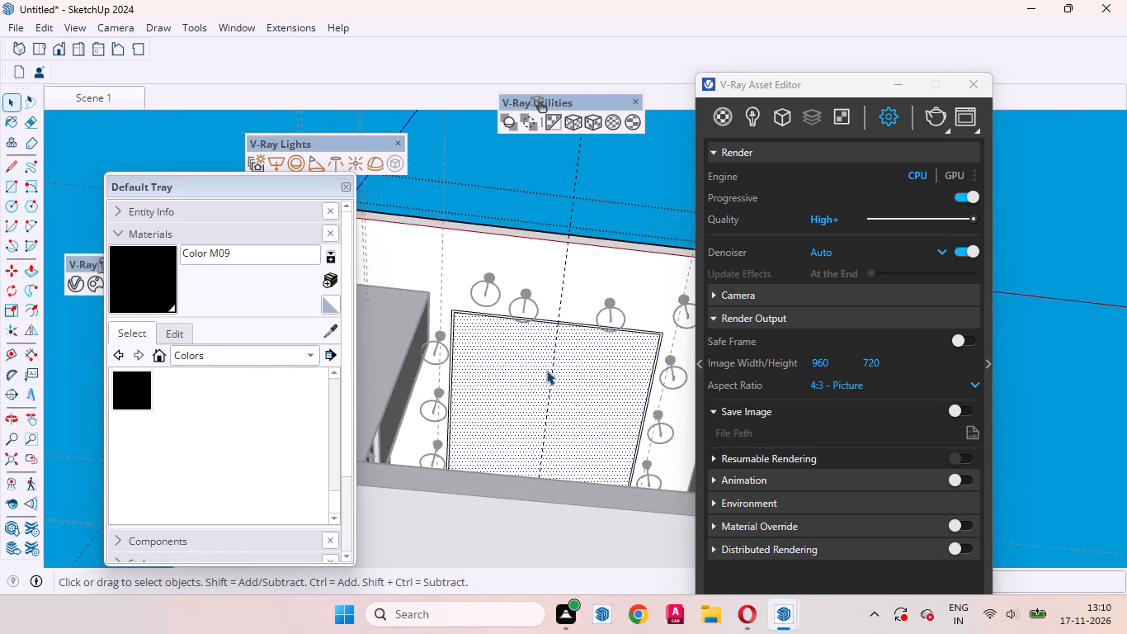
key(t)
scroll(442, 318, up, 8)
click(479, 312)
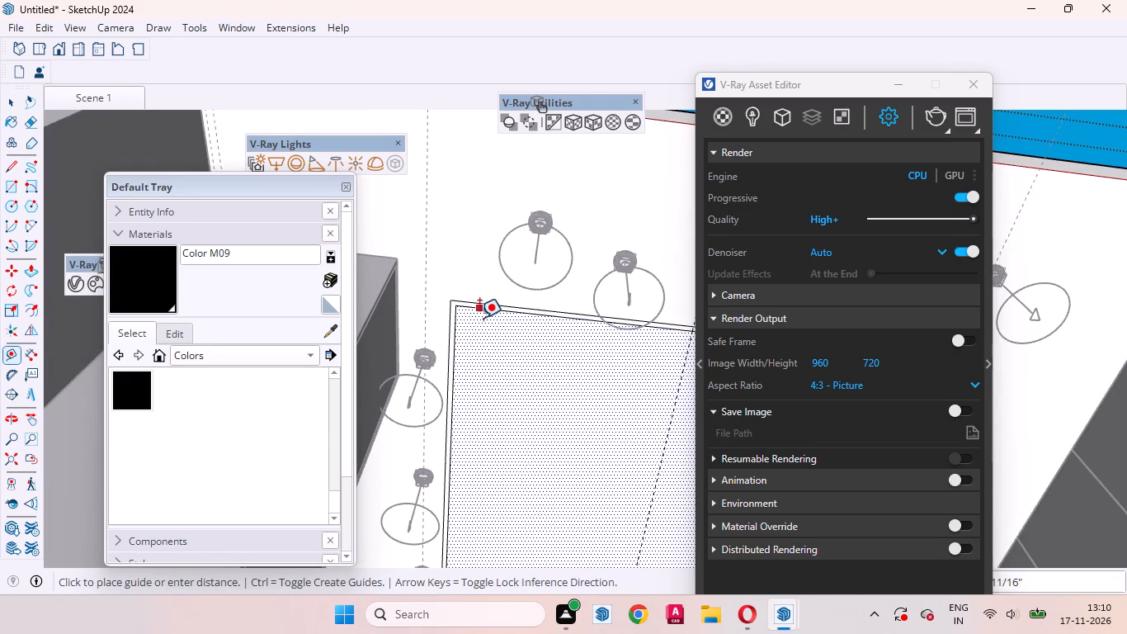
scroll(464, 348, down, 10)
scroll(465, 423, up, 2)
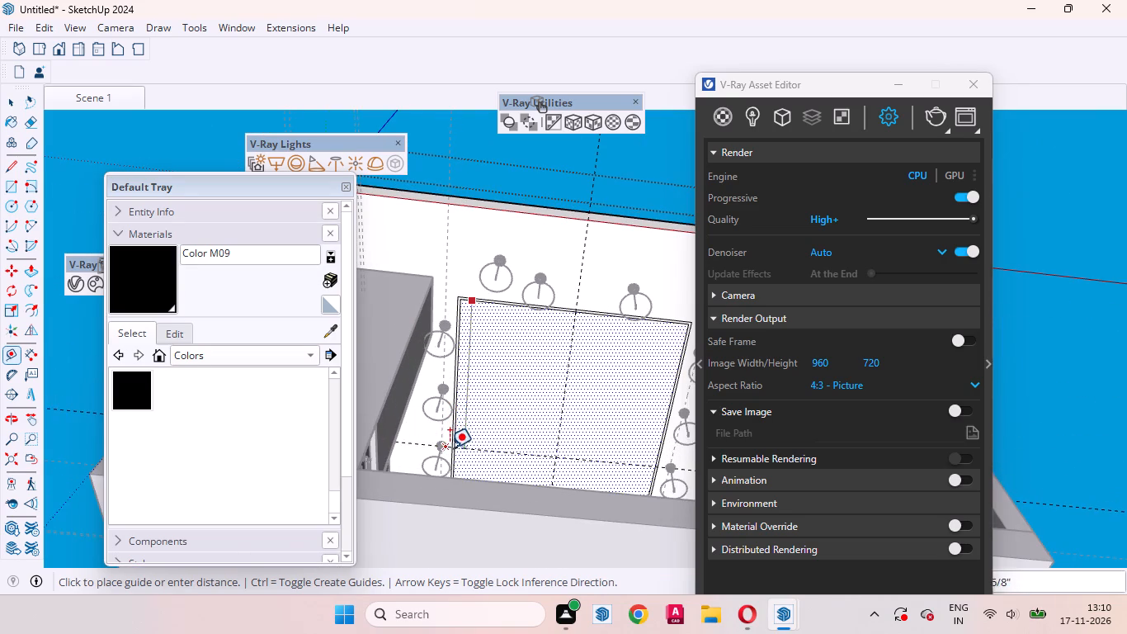
middle_drag(461, 443, 380, 496)
scroll(412, 485, up, 1)
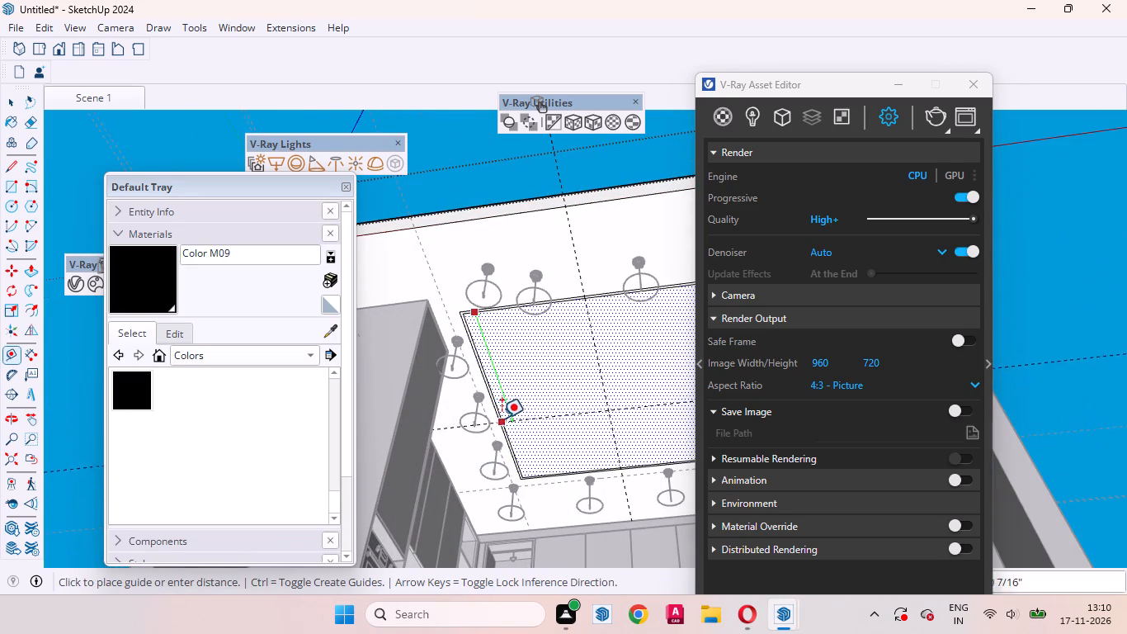
click(495, 406)
key(space)
click(554, 413)
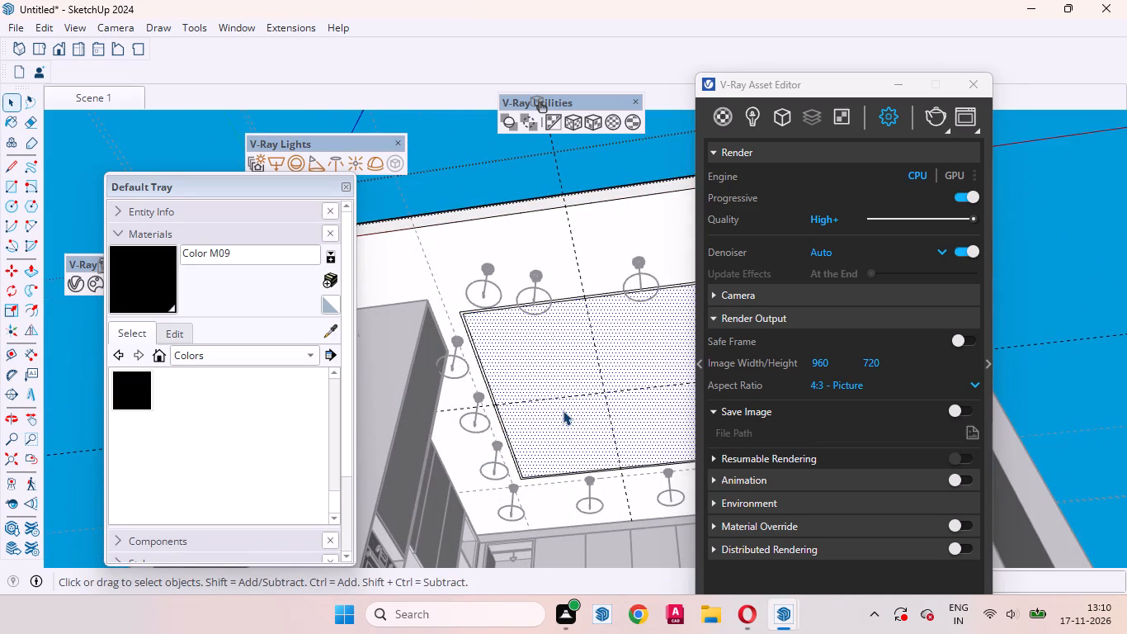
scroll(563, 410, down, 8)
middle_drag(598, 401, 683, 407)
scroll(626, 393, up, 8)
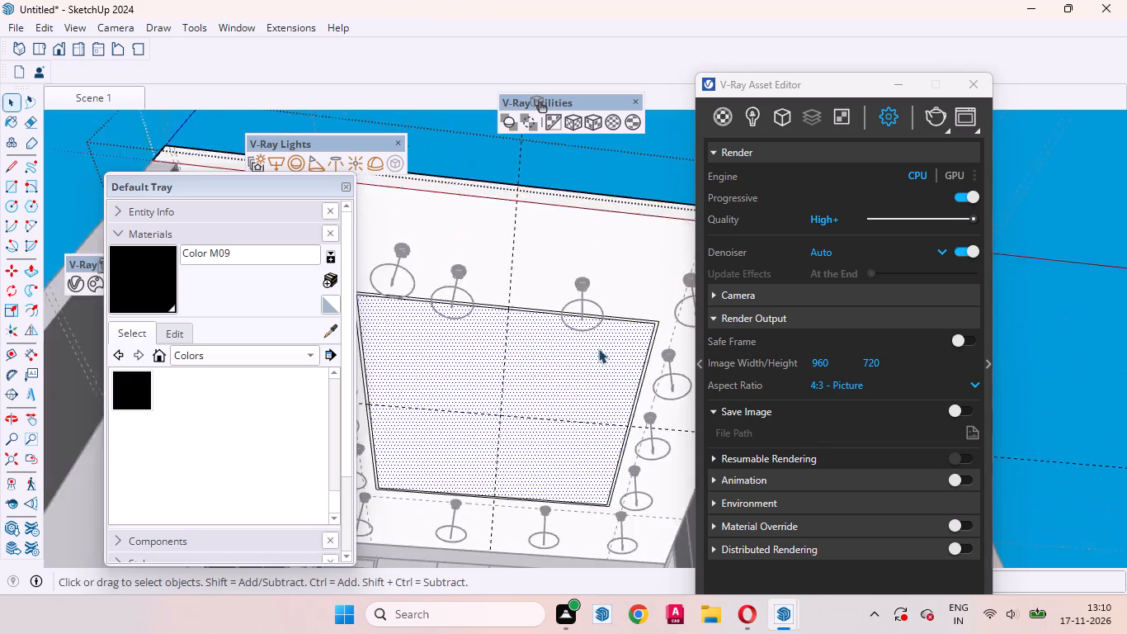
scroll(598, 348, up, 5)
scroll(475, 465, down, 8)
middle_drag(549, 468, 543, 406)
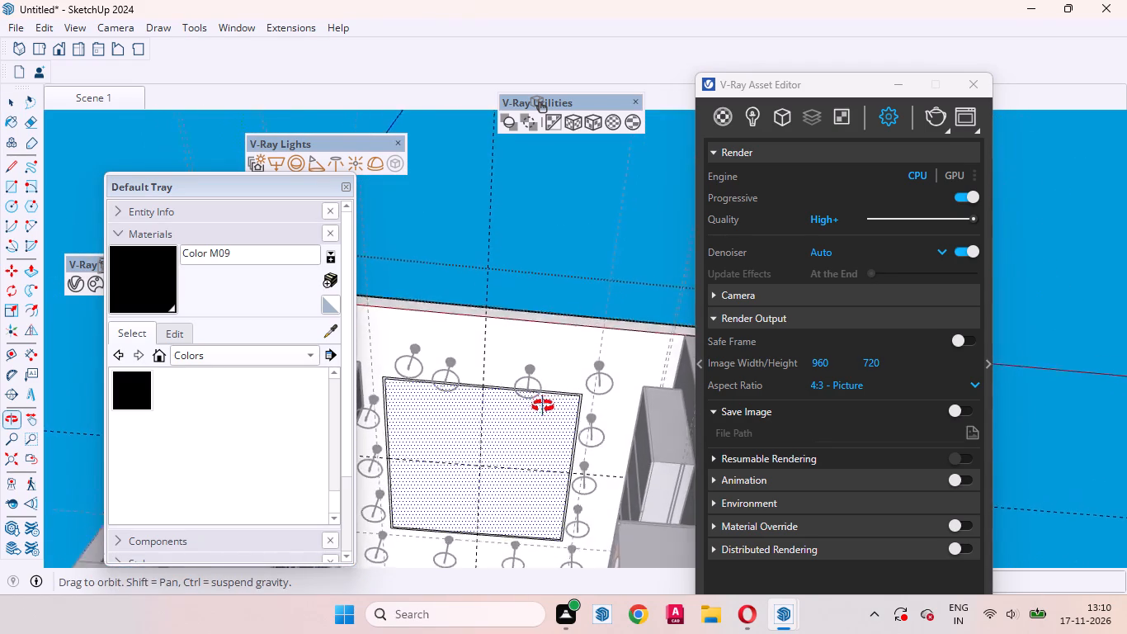
Draw a line across the panel's far border strip along the centre guide, and select the border face.
middle_drag(543, 406, 545, 383)
scroll(525, 377, up, 4)
scroll(657, 507, down, 6)
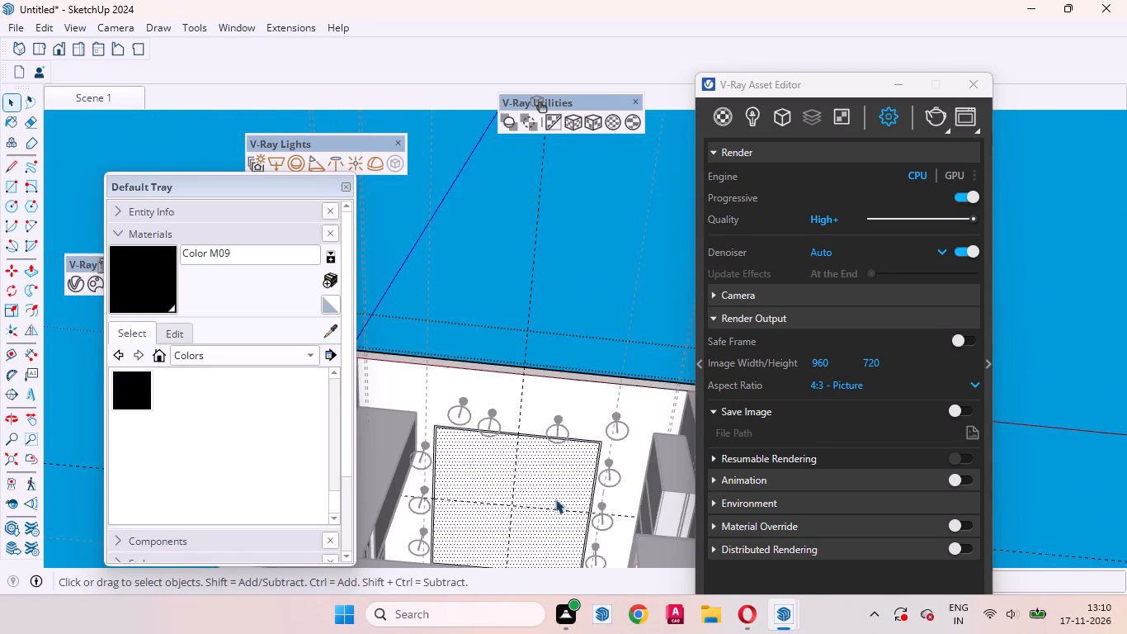
scroll(502, 438, up, 15)
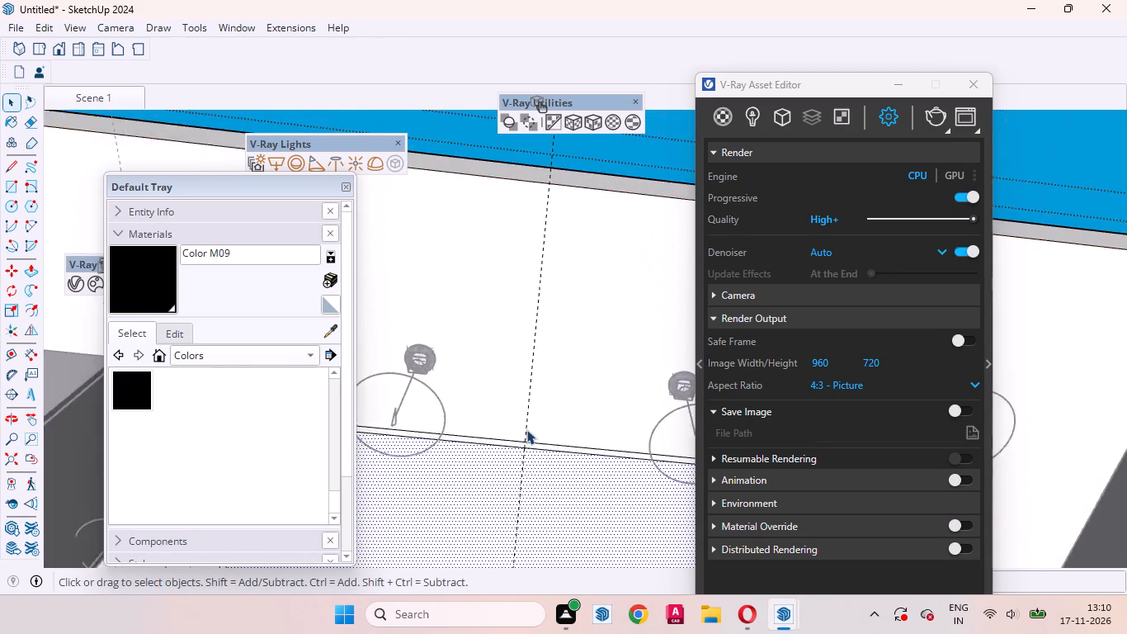
scroll(526, 429, up, 1)
key(l)
scroll(537, 485, up, 7)
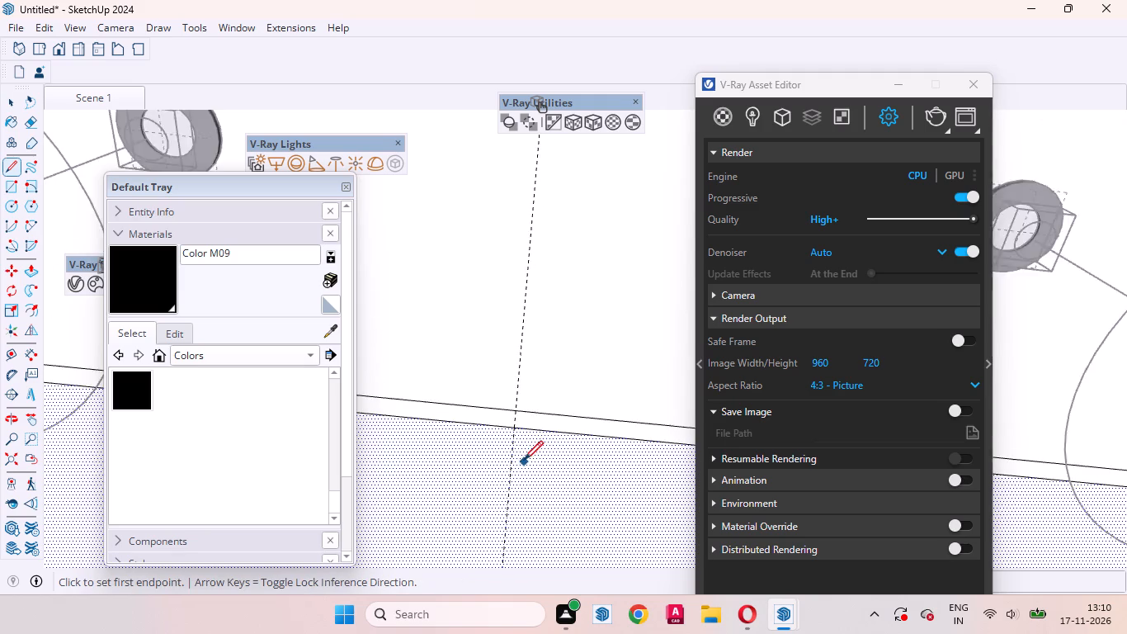
scroll(524, 460, up, 3)
click(510, 419)
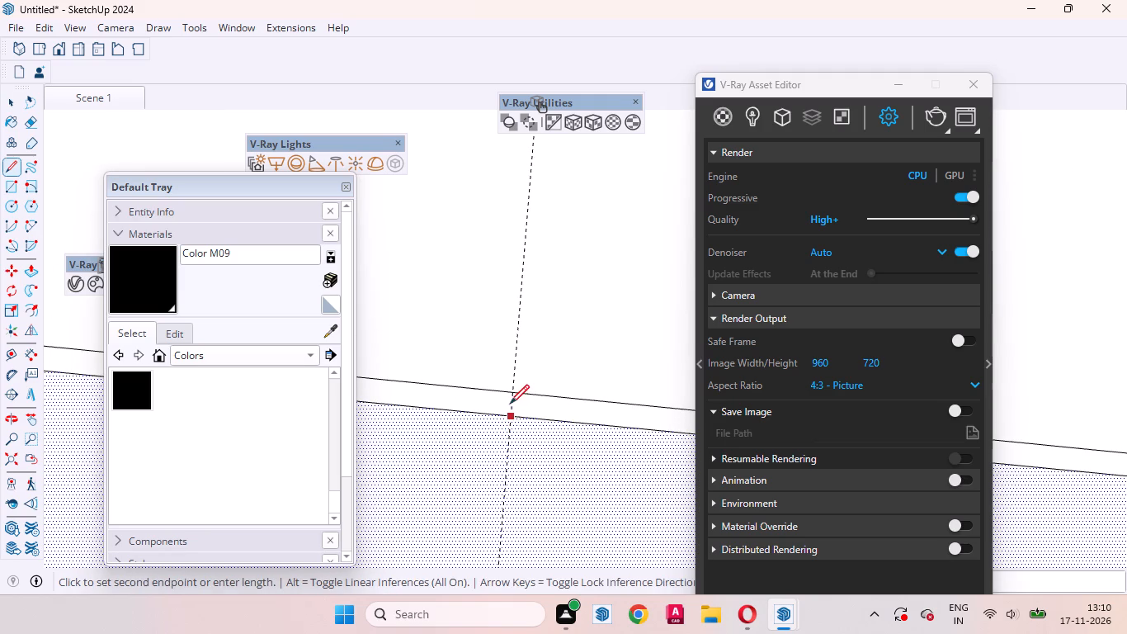
click(510, 391)
key(space)
click(540, 404)
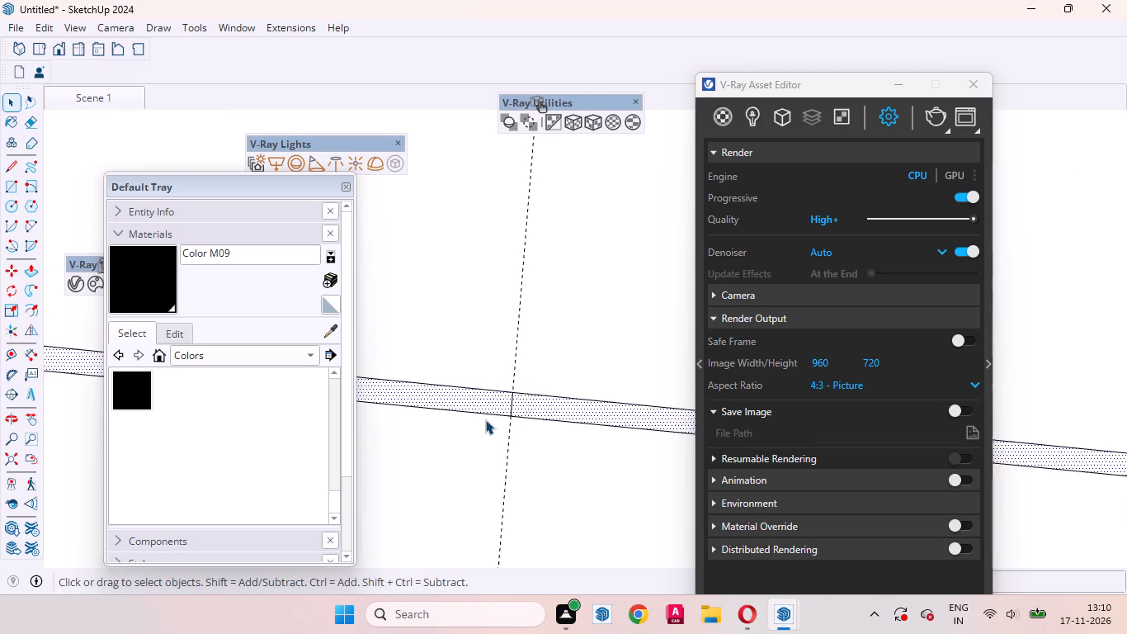
Draw a line across the panel's right-hand border strip where the second centre guide crosses it.
scroll(479, 421, down, 12)
scroll(487, 403, up, 1)
scroll(464, 408, down, 5)
scroll(510, 405, up, 8)
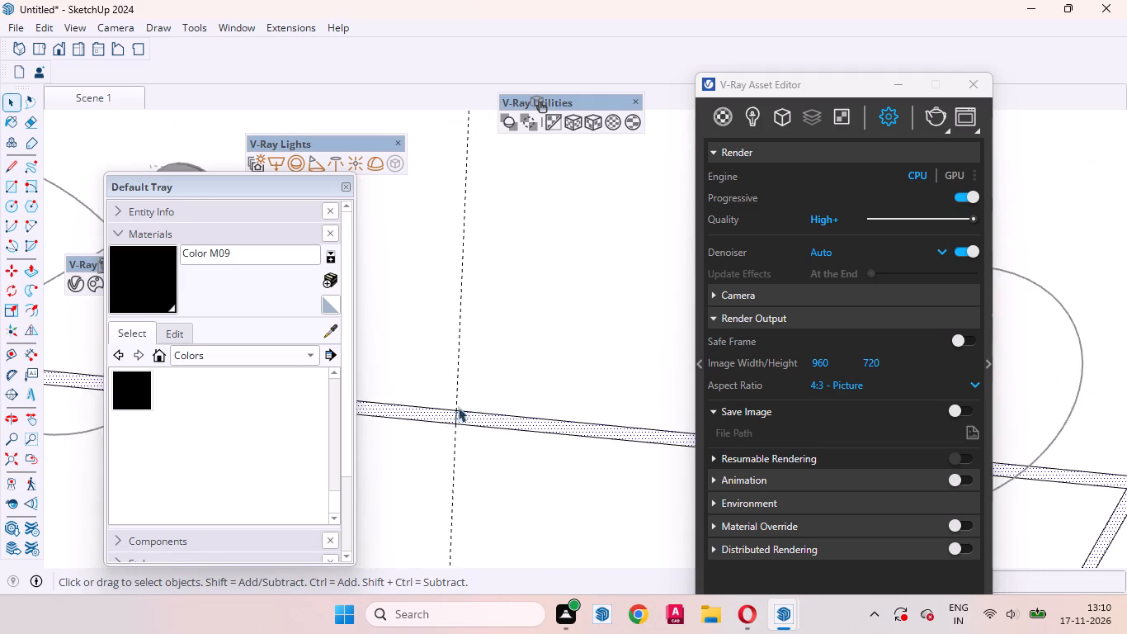
scroll(458, 407, up, 4)
scroll(450, 386, down, 4)
scroll(451, 377, up, 1)
scroll(445, 359, down, 20)
scroll(445, 359, down, 3)
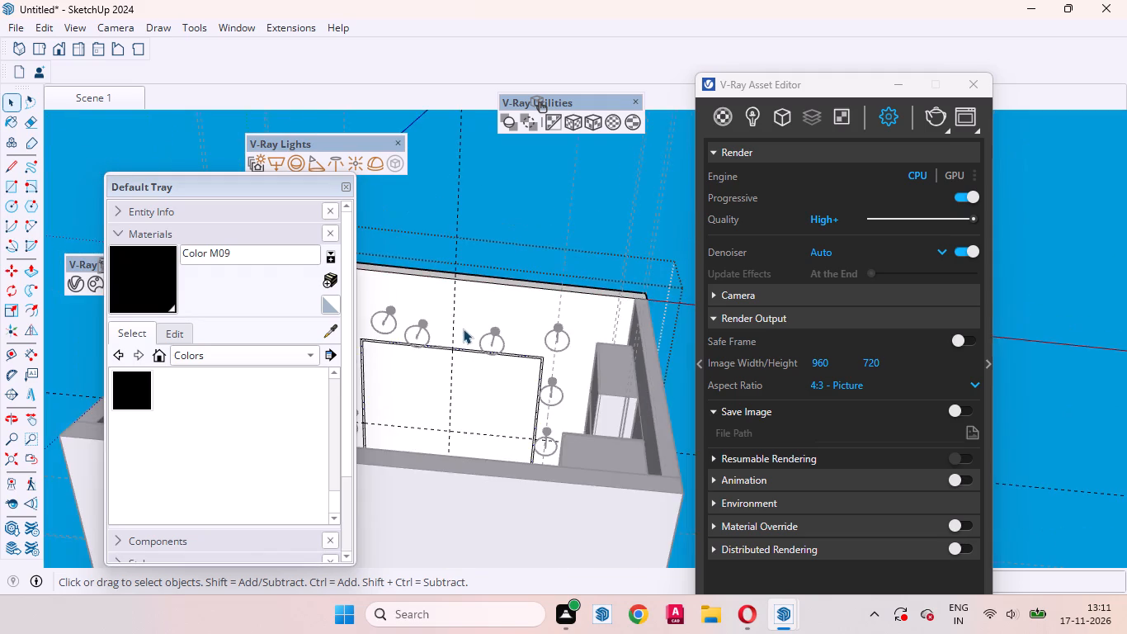
scroll(500, 418, up, 20)
scroll(500, 418, up, 3)
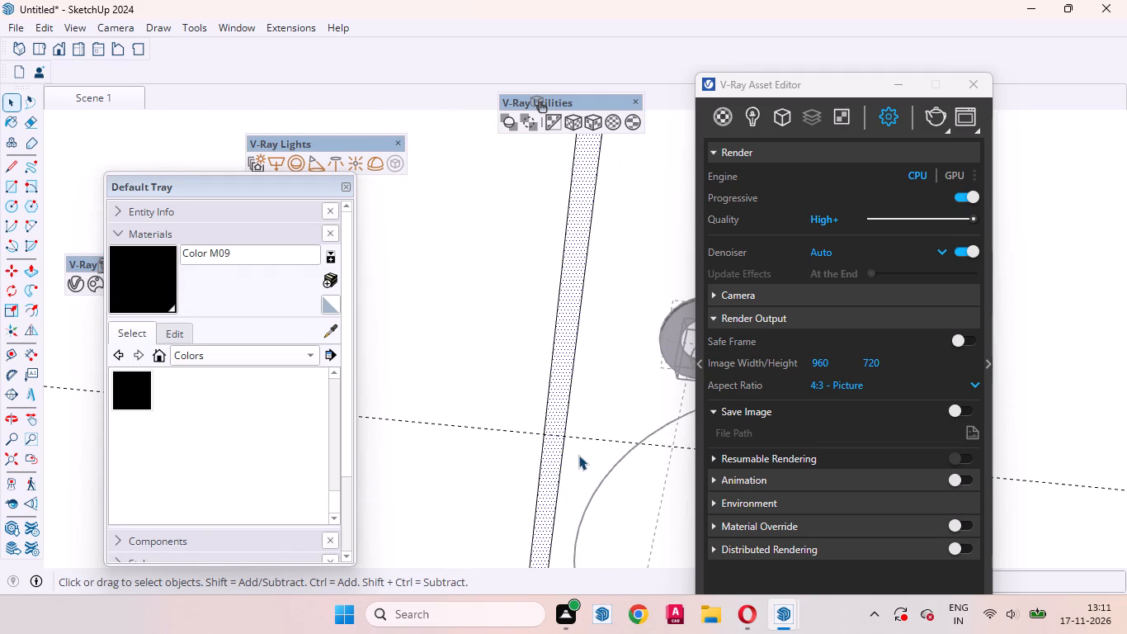
key(l)
scroll(569, 451, up, 6)
click(525, 426)
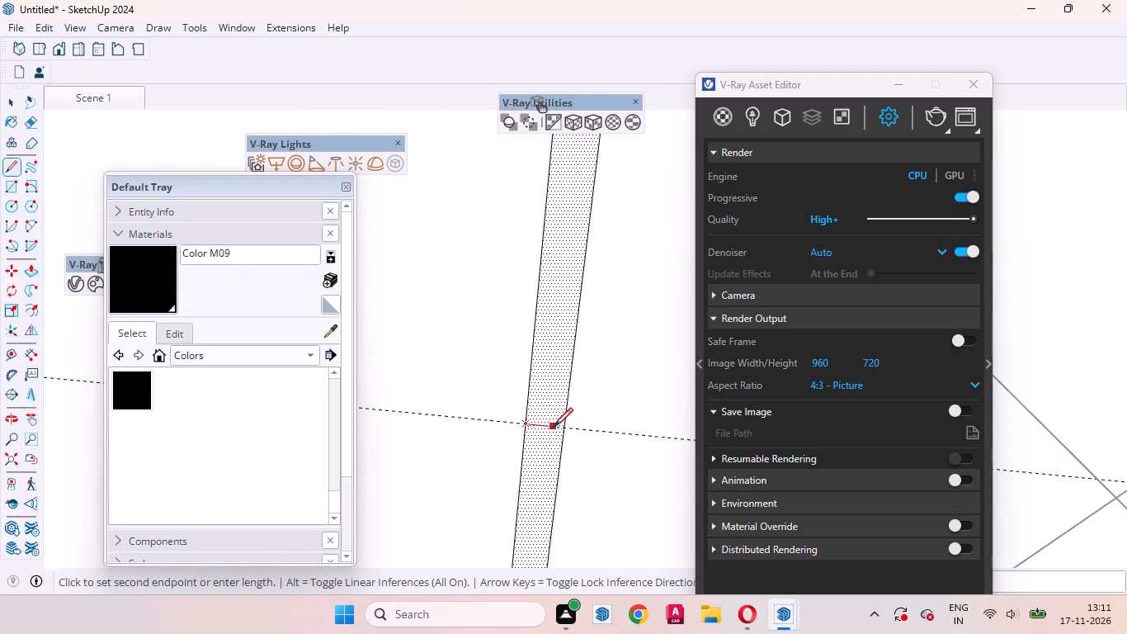
click(563, 428)
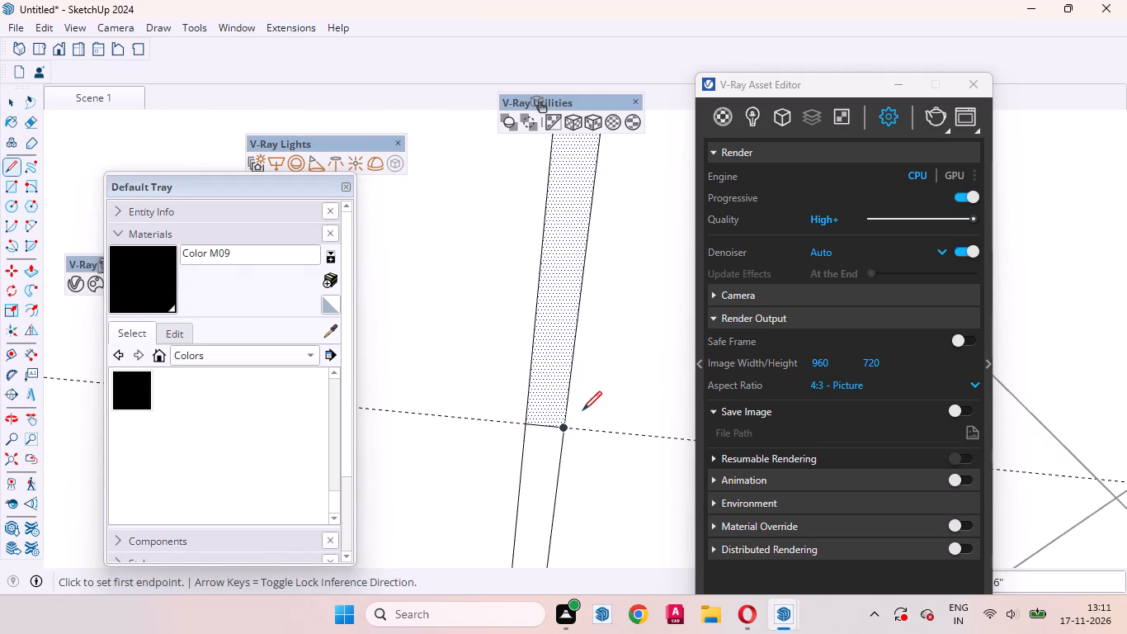
key(space)
Draw a line across the panel's left-hand border strip along the same crosswise centre guide.
scroll(583, 409, down, 20)
scroll(583, 409, down, 10)
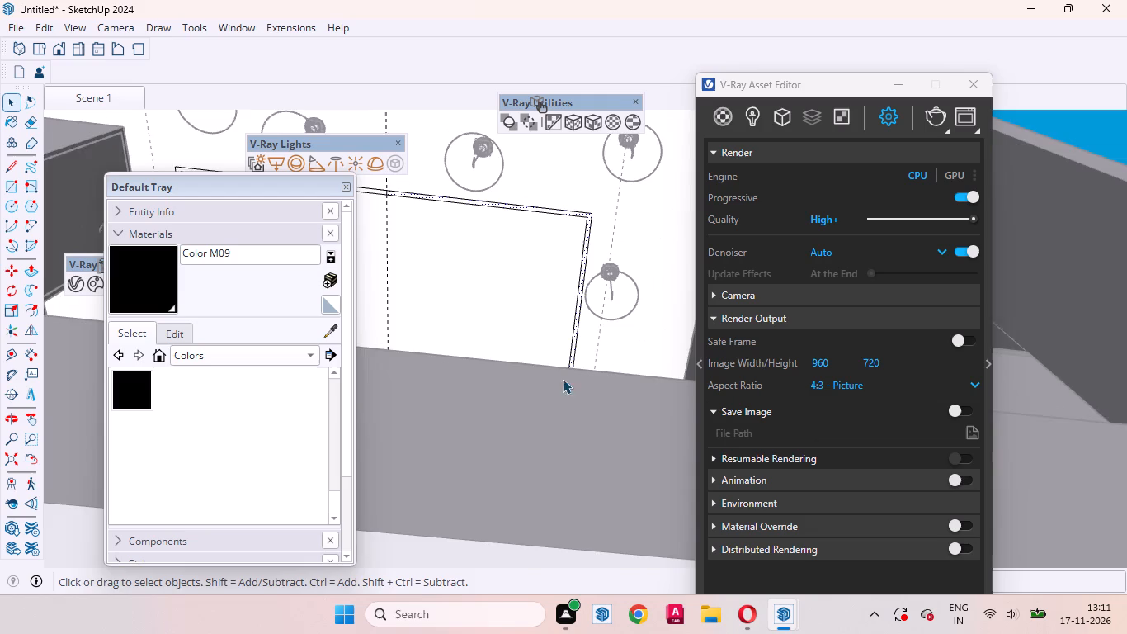
middle_drag(545, 324, 549, 367)
scroll(554, 366, down, 13)
scroll(493, 392, up, 3)
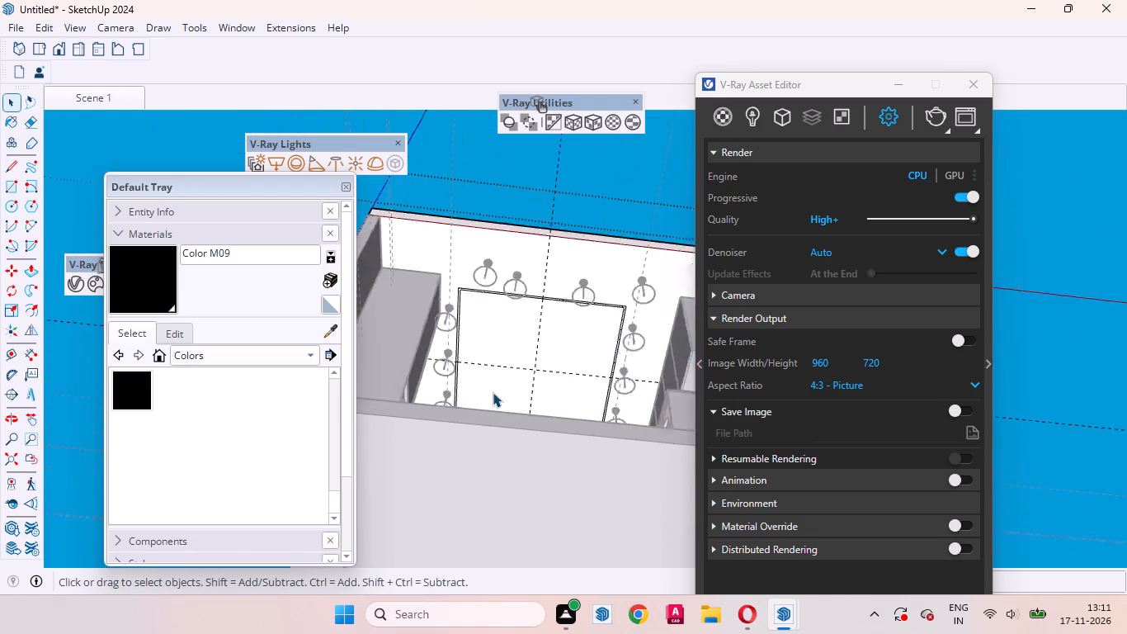
scroll(493, 392, up, 11)
scroll(594, 387, up, 1)
scroll(594, 387, down, 1)
scroll(594, 387, up, 1)
scroll(594, 387, down, 1)
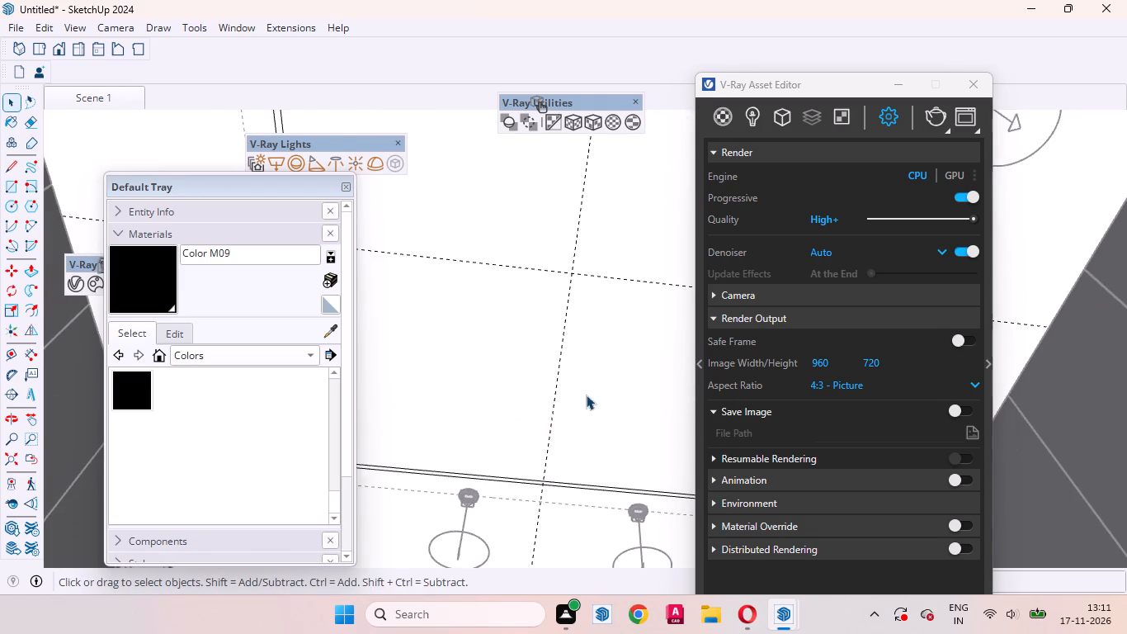
scroll(580, 419, down, 4)
scroll(380, 352, up, 8)
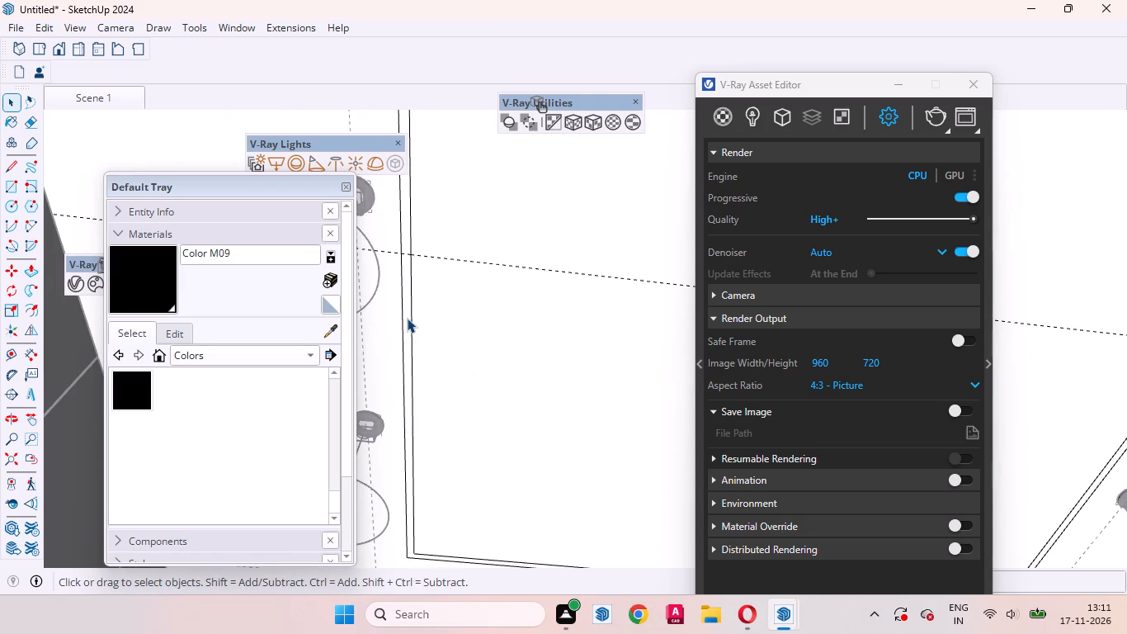
click(407, 318)
key(l)
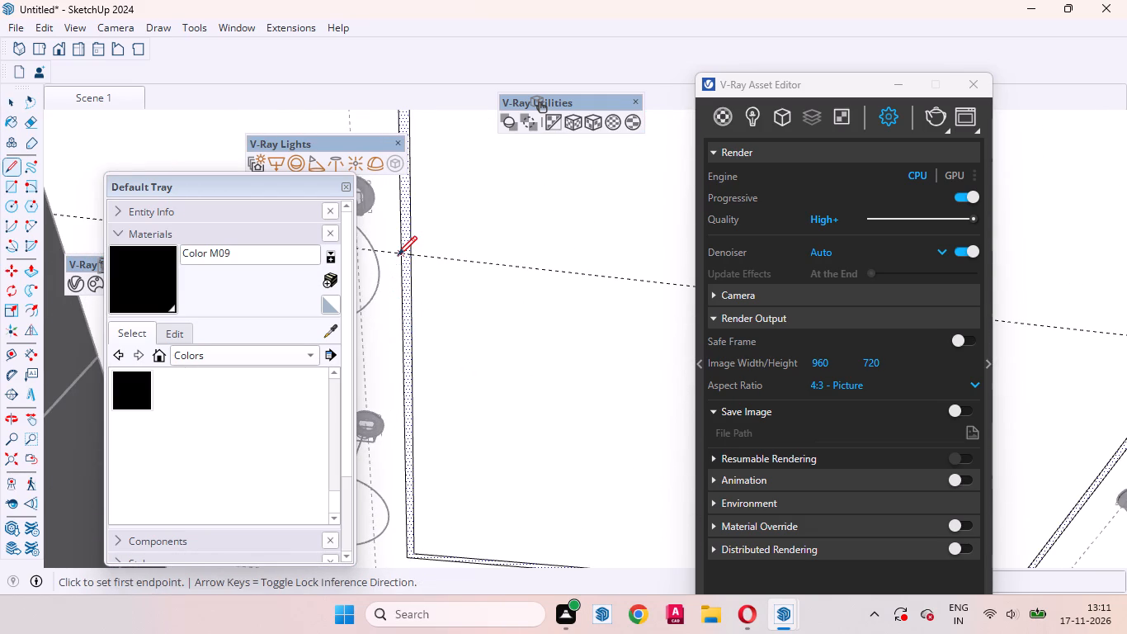
click(398, 255)
click(412, 256)
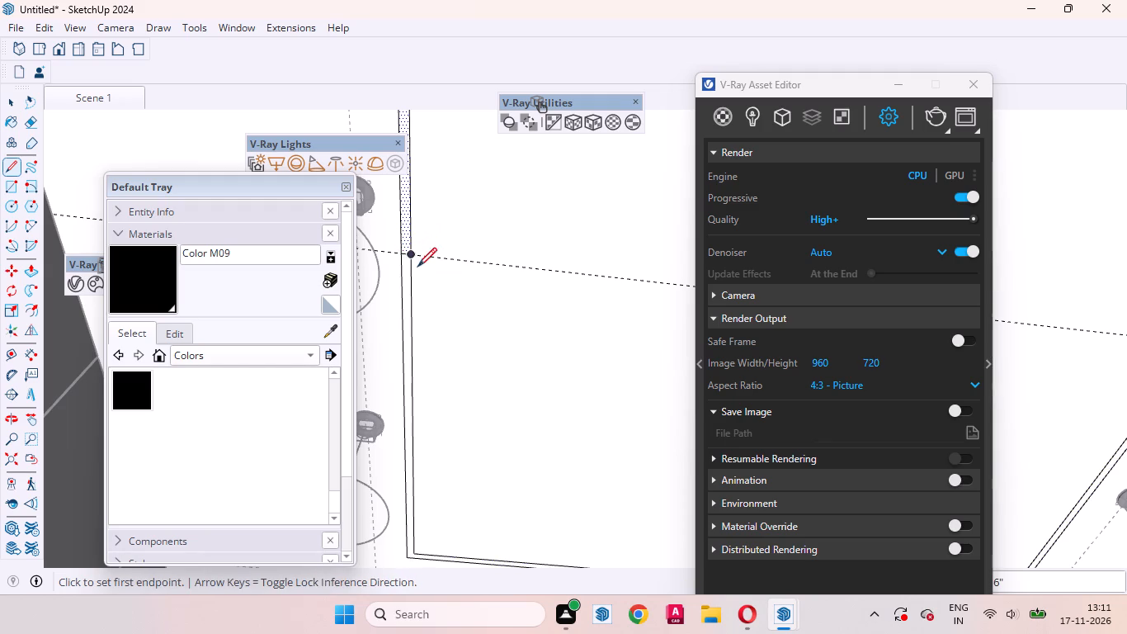
Draw a line across the panel's near border strip along the centre guide, and select the border section to its left.
scroll(381, 289, down, 2)
scroll(378, 293, up, 1)
scroll(377, 295, down, 10)
scroll(374, 405, down, 9)
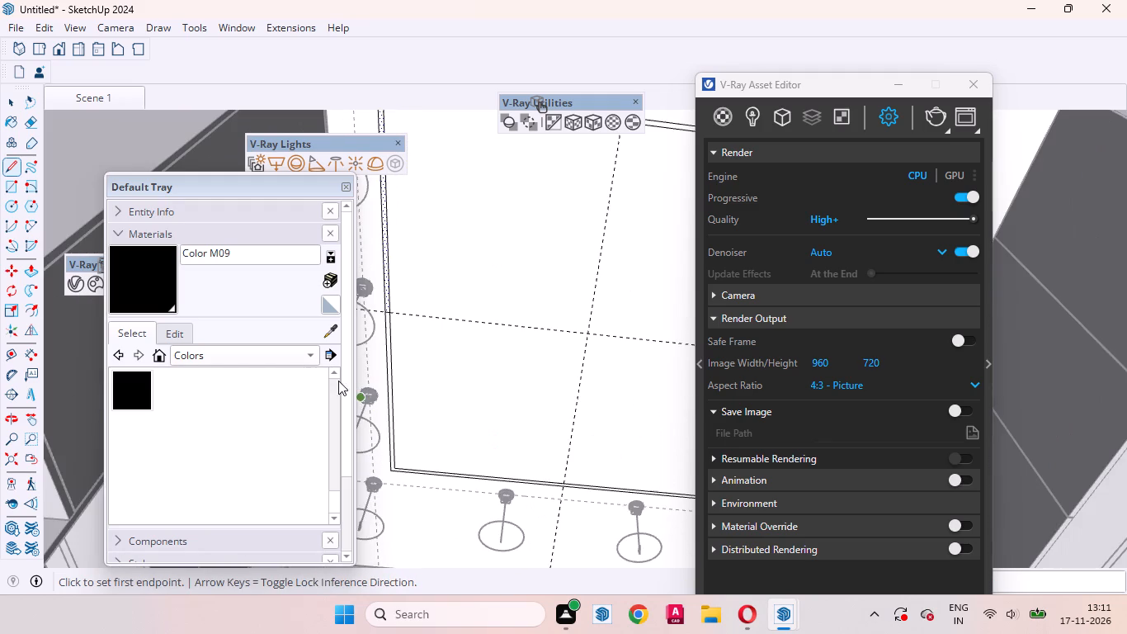
scroll(560, 480, up, 20)
scroll(560, 480, up, 1)
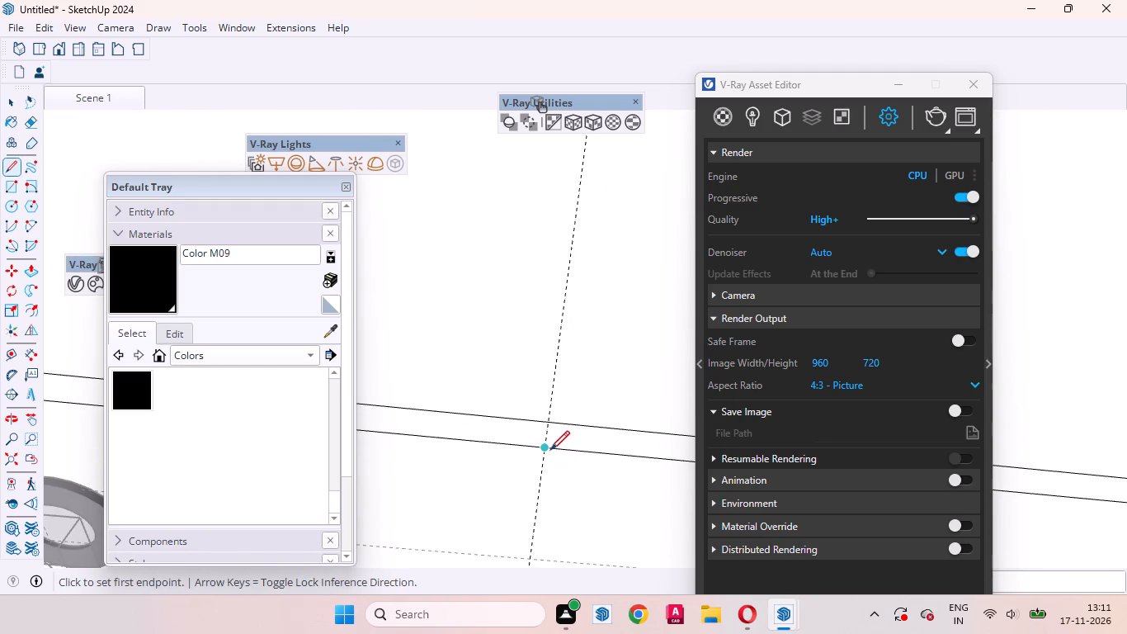
click(549, 449)
click(549, 419)
key(space)
click(532, 437)
Copy the near border's centre dividing line along the strip towards the right-hand corner by a distance of 12.
scroll(515, 448, down, 1)
scroll(514, 448, up, 1)
scroll(514, 449, down, 13)
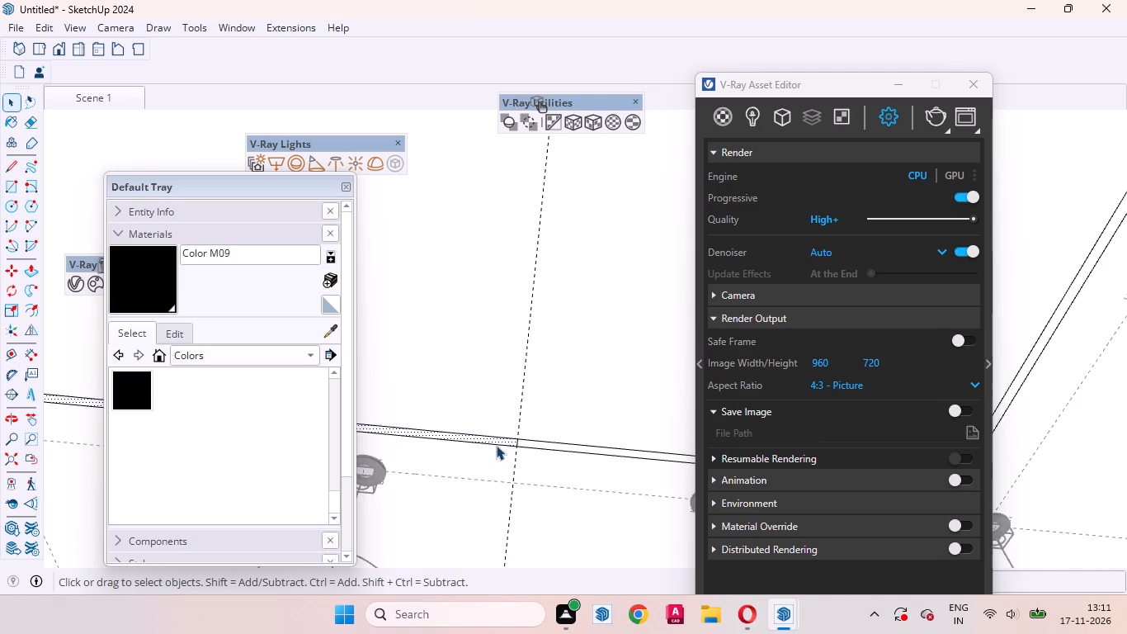
scroll(496, 445, down, 18)
middle_drag(521, 372, 514, 408)
scroll(495, 428, down, 2)
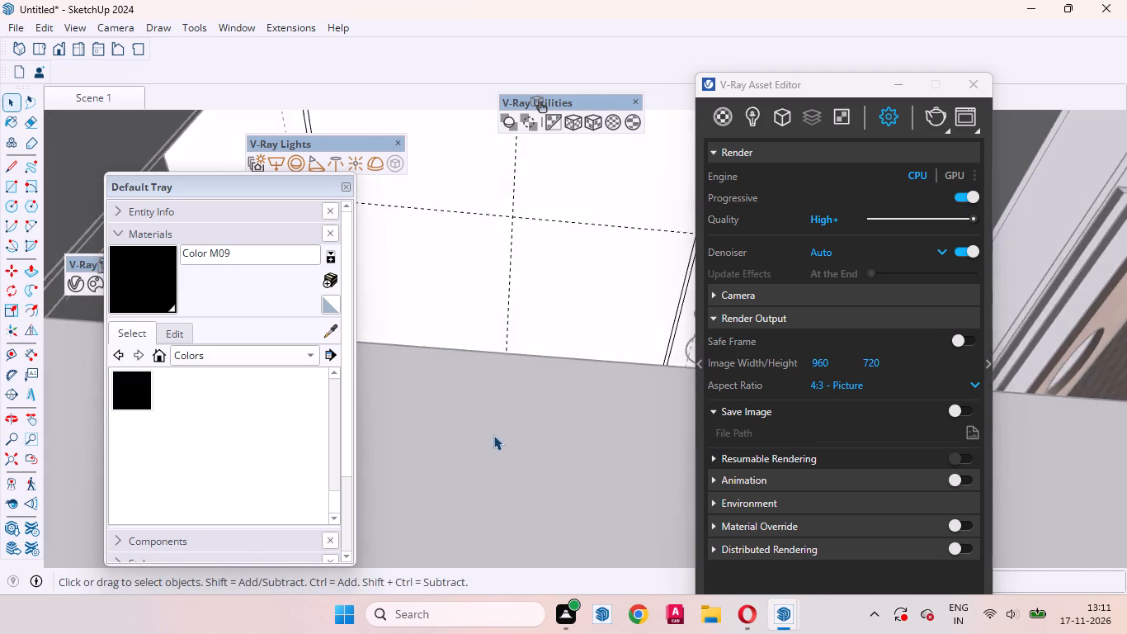
scroll(493, 435, down, 13)
scroll(507, 325, up, 7)
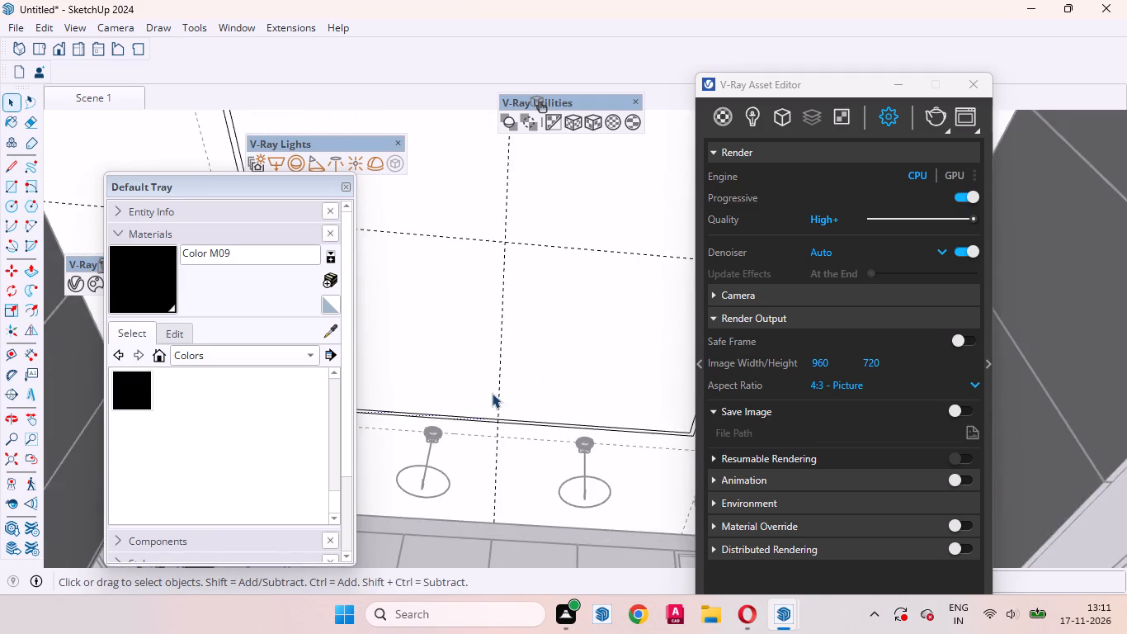
scroll(492, 395, up, 17)
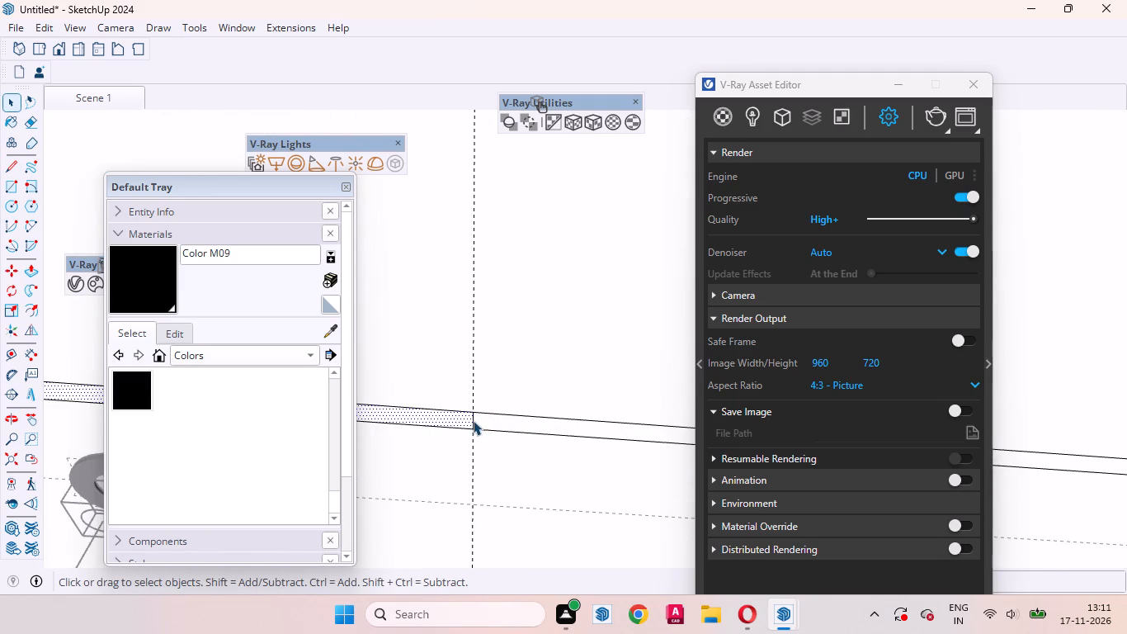
click(473, 420)
key(m)
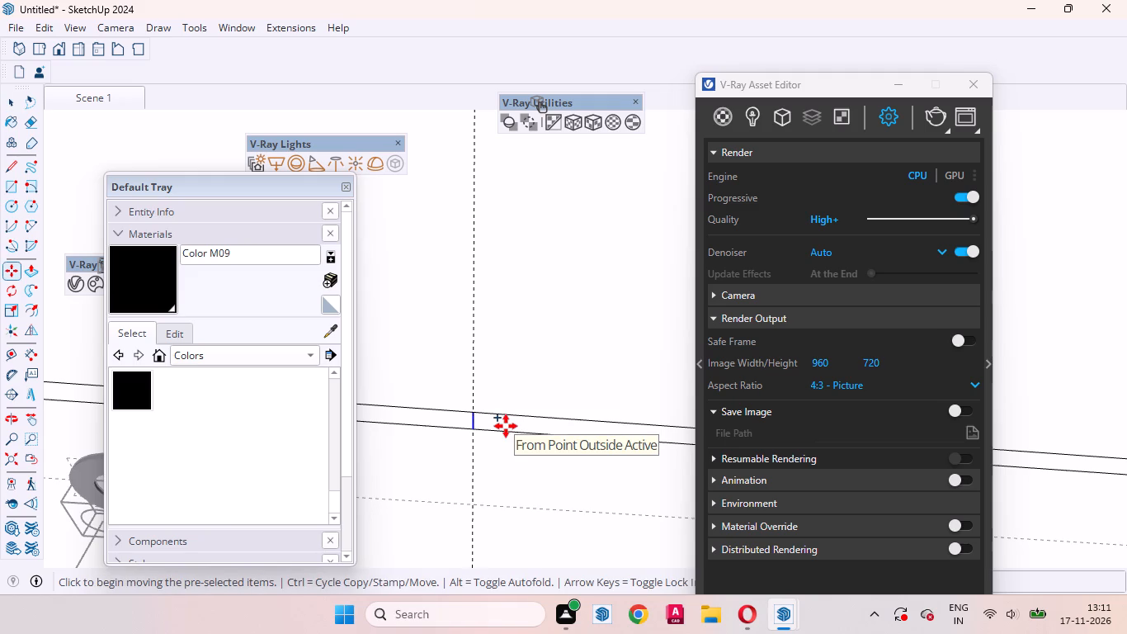
click(506, 426)
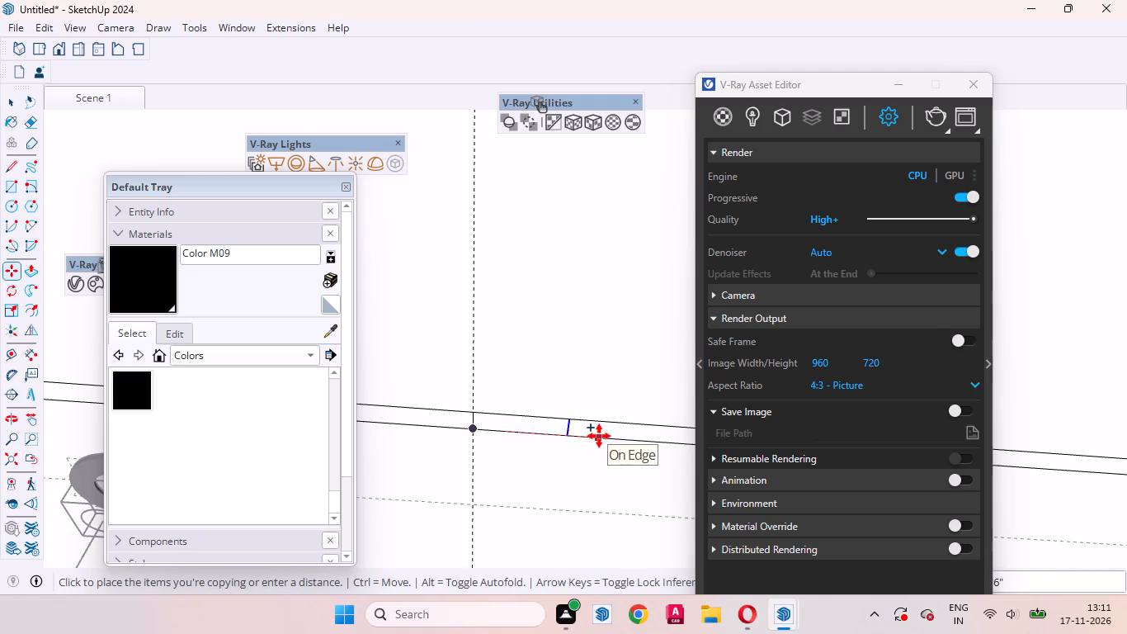
text(12)
key(Return)
key(space)
Erase the original dividing line at the near border's centre guide, and select the border face there.
scroll(507, 446, down, 1)
scroll(502, 445, up, 1)
scroll(499, 444, down, 8)
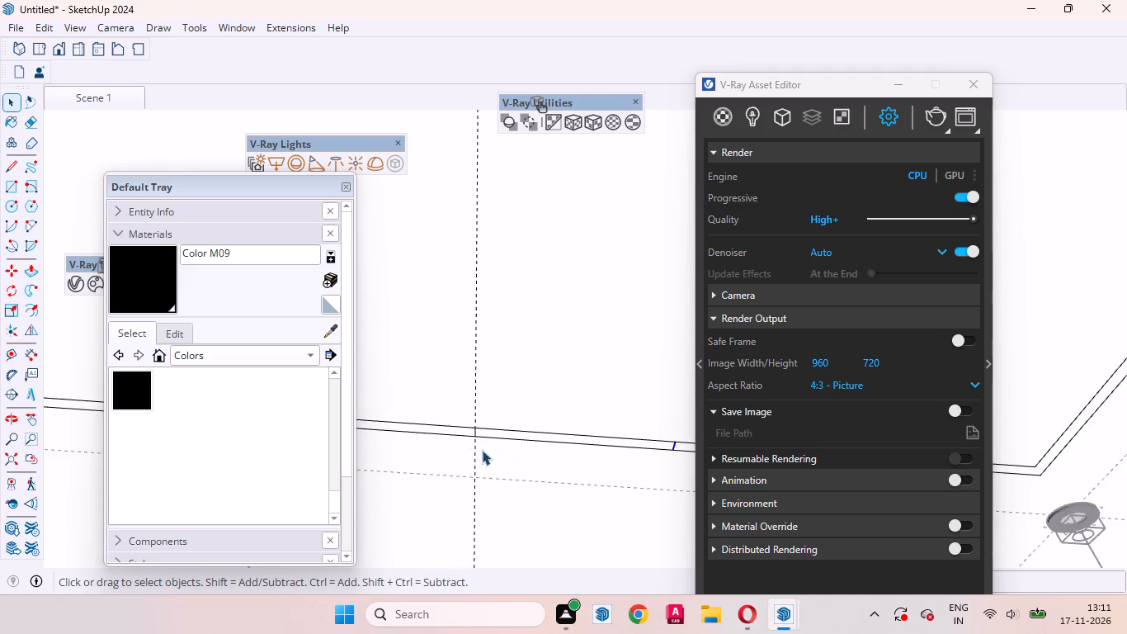
scroll(482, 450, down, 10)
scroll(492, 447, up, 16)
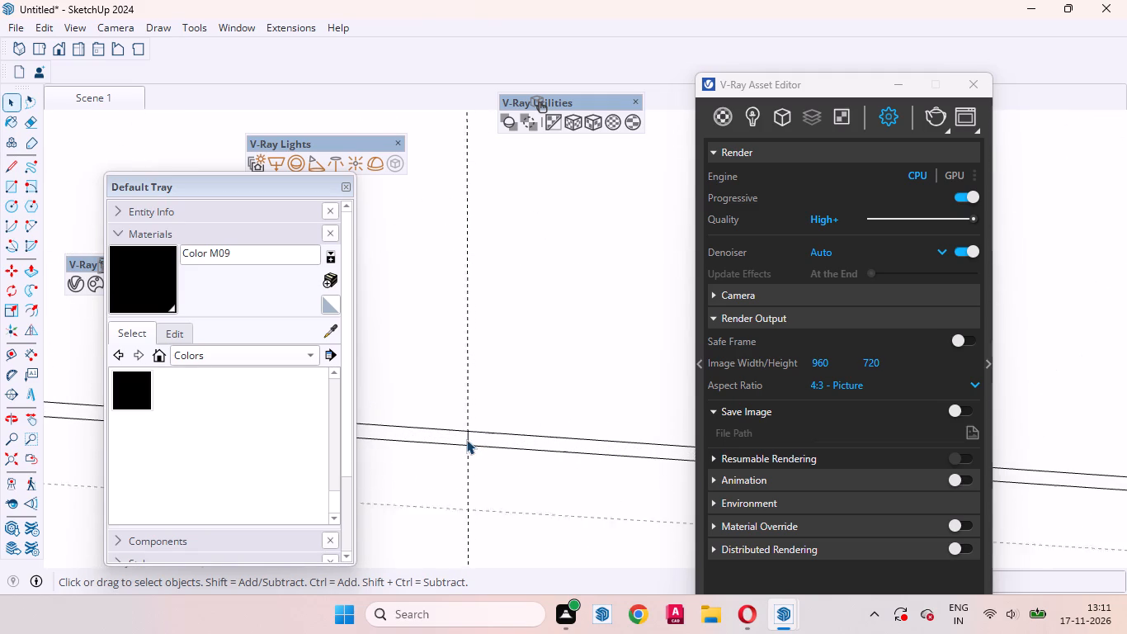
click(466, 439)
right_click(466, 439)
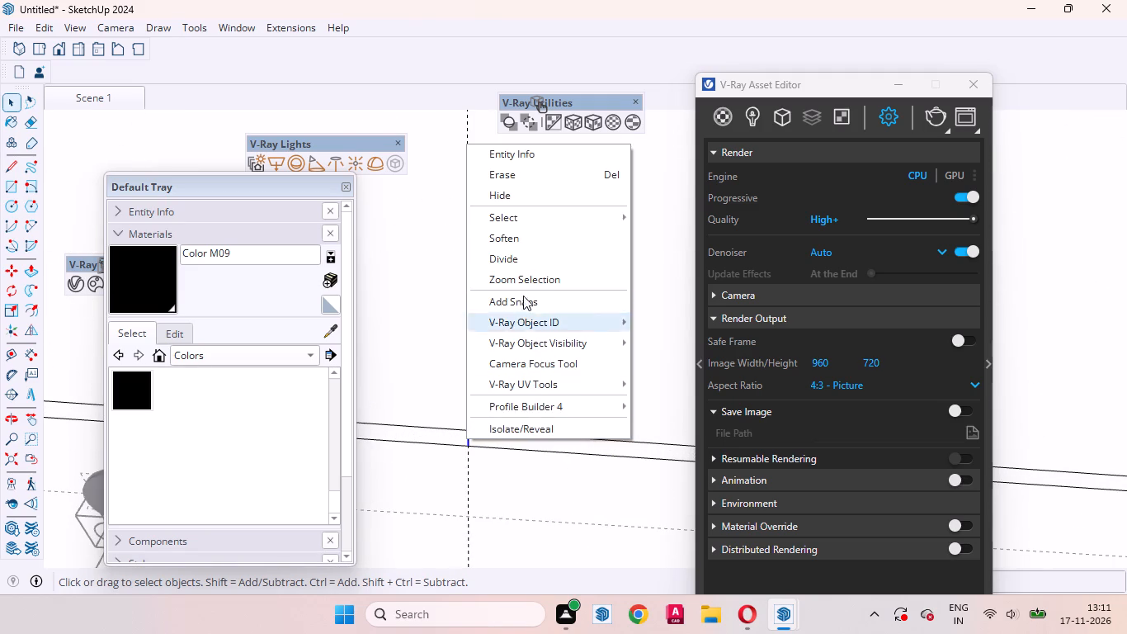
click(509, 174)
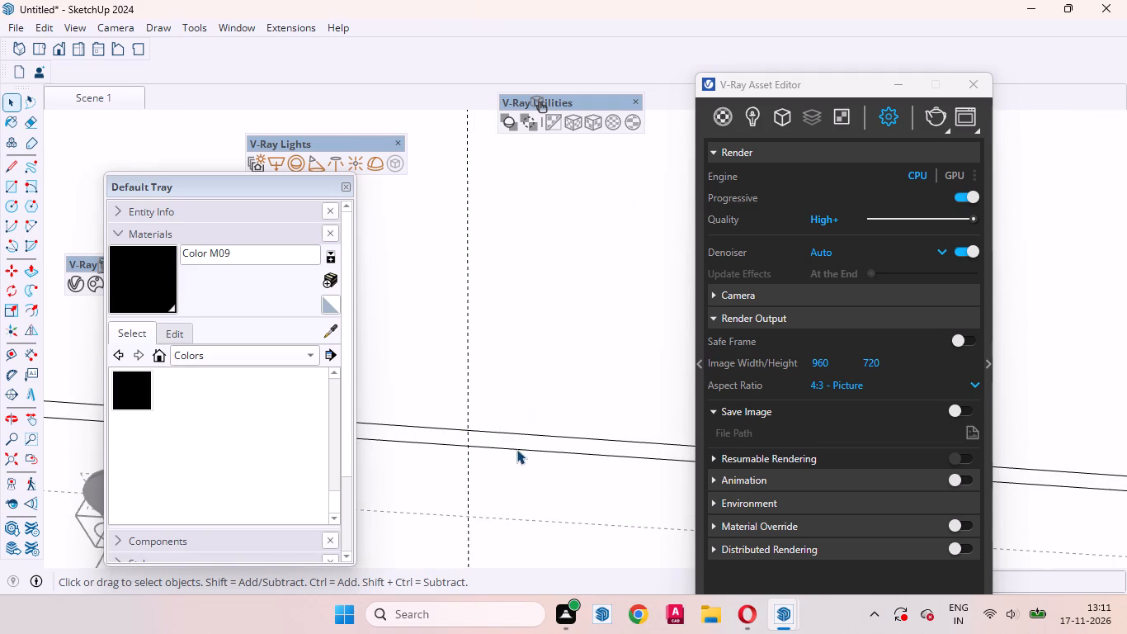
click(516, 438)
Copy the left-hand border's centre dividing line along the strip towards the far edge by a distance of 12.
scroll(491, 499, down, 16)
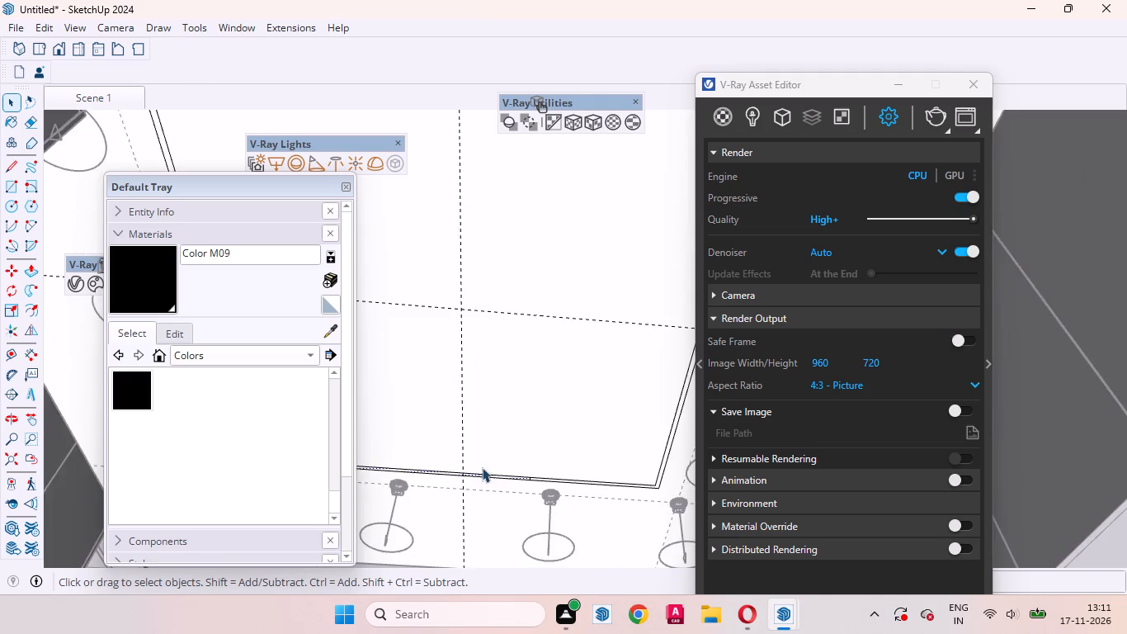
scroll(482, 467, down, 3)
scroll(527, 480, up, 1)
scroll(583, 487, down, 9)
scroll(442, 436, up, 9)
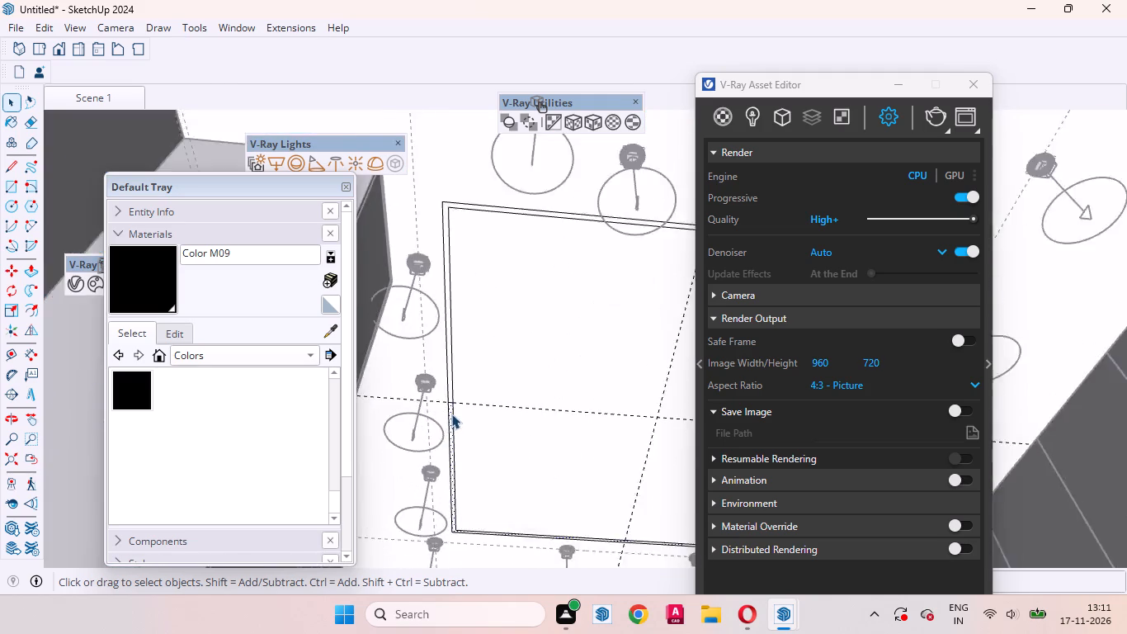
scroll(451, 414, up, 20)
click(459, 395)
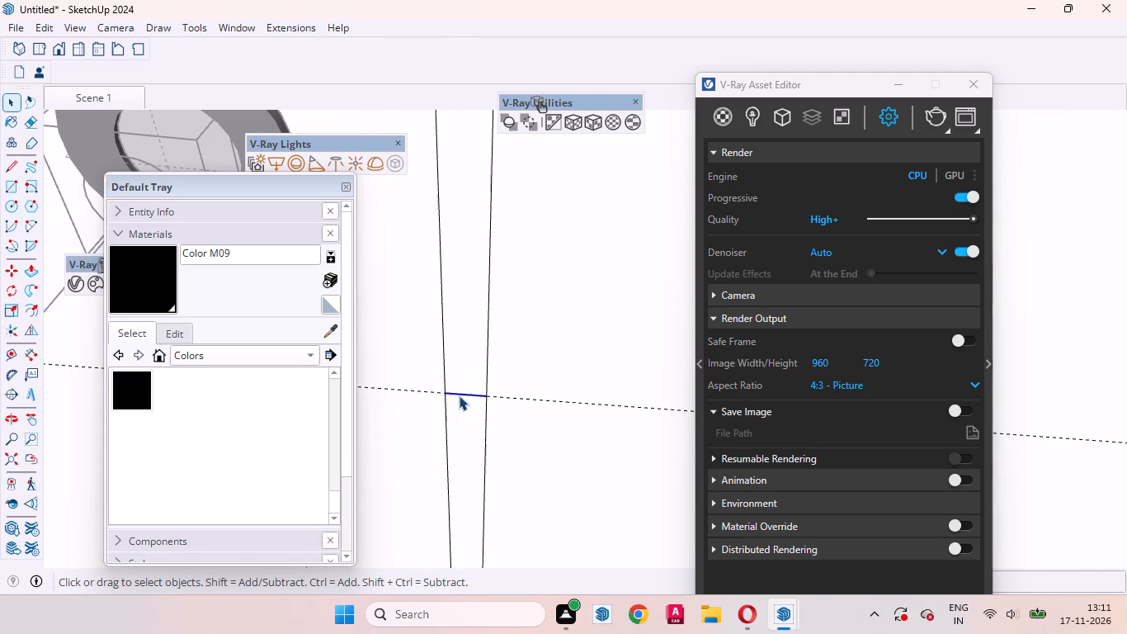
key(m)
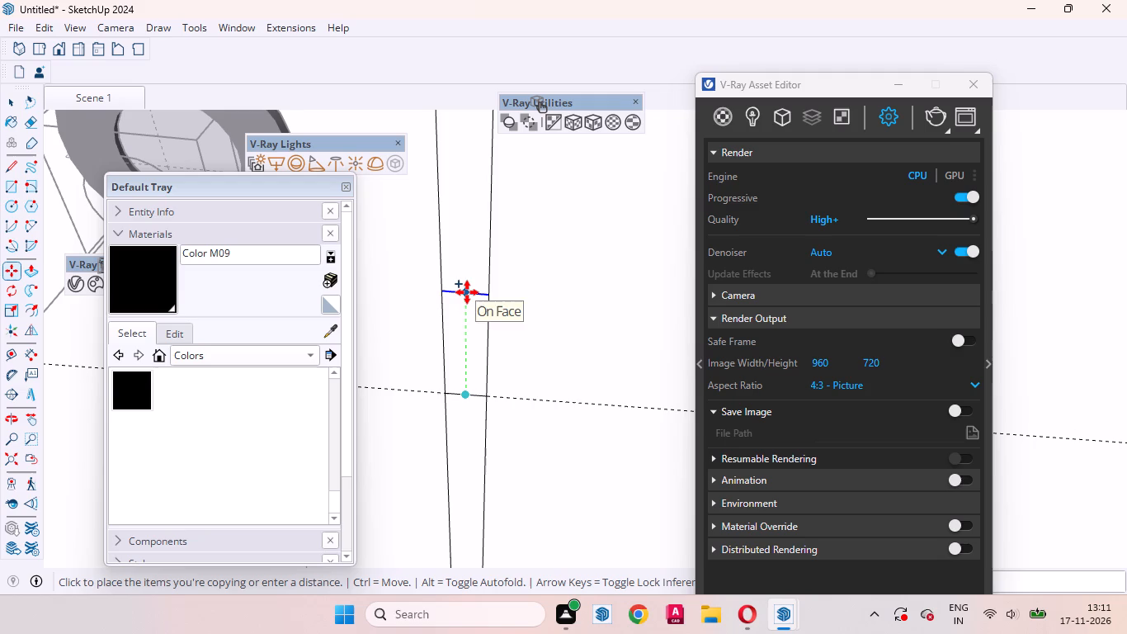
text(12)
key(Return)
key(space)
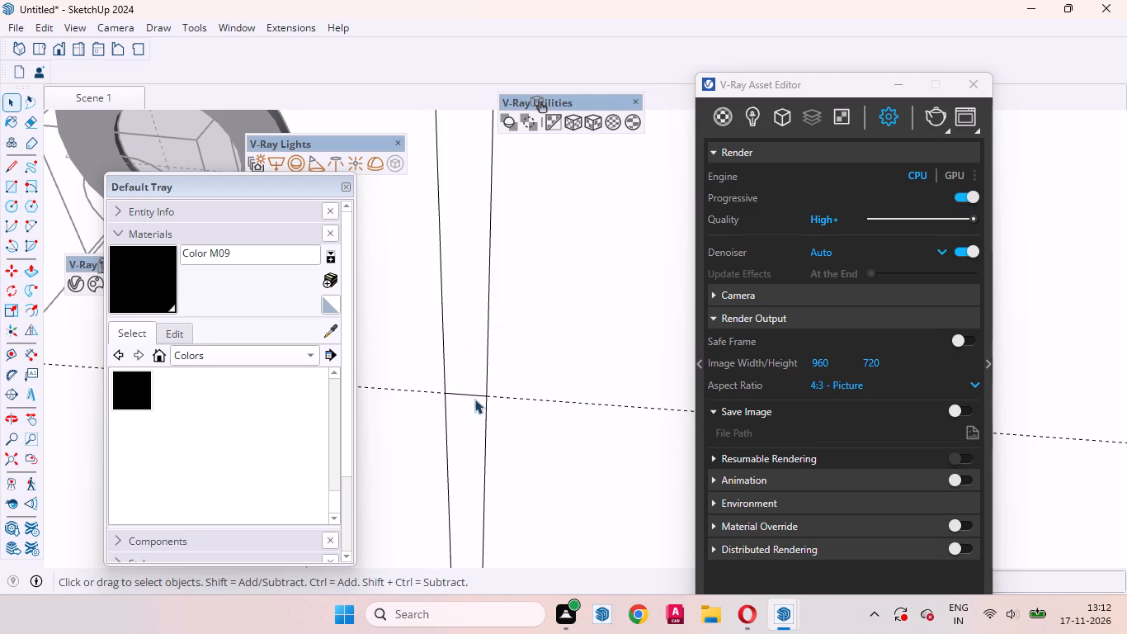
Erase the original dividing line at the left-hand border's centre guide.
click(473, 393)
right_click(472, 393)
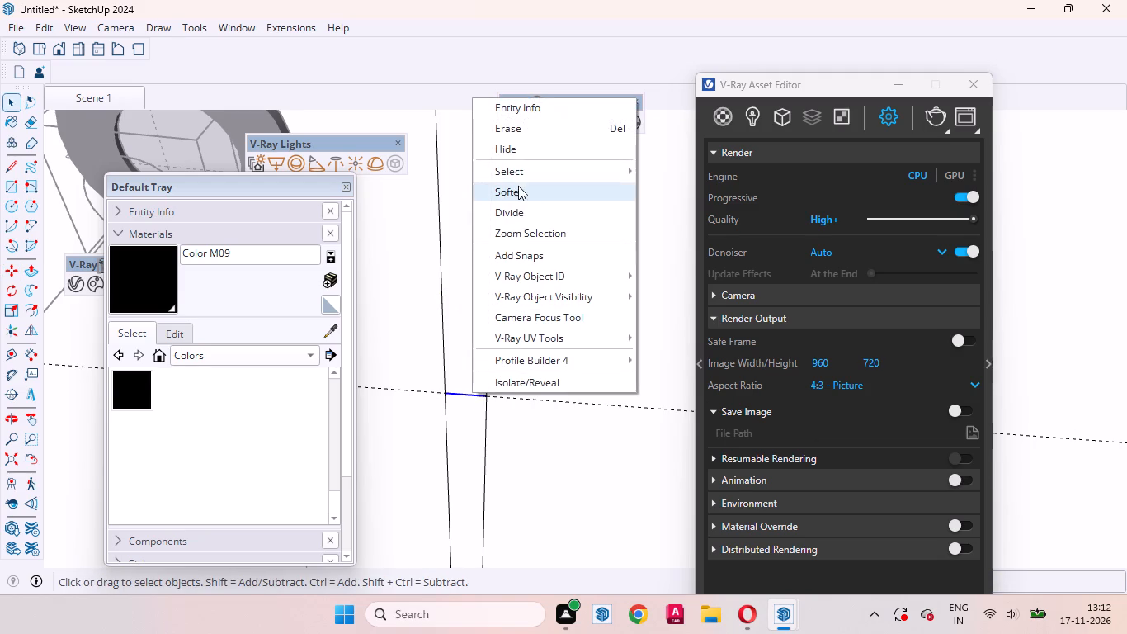
click(513, 133)
Group the L-shaped near and left-hand border section with its edges, and convert the group into a V-Ray mesh light.
double_click(466, 340)
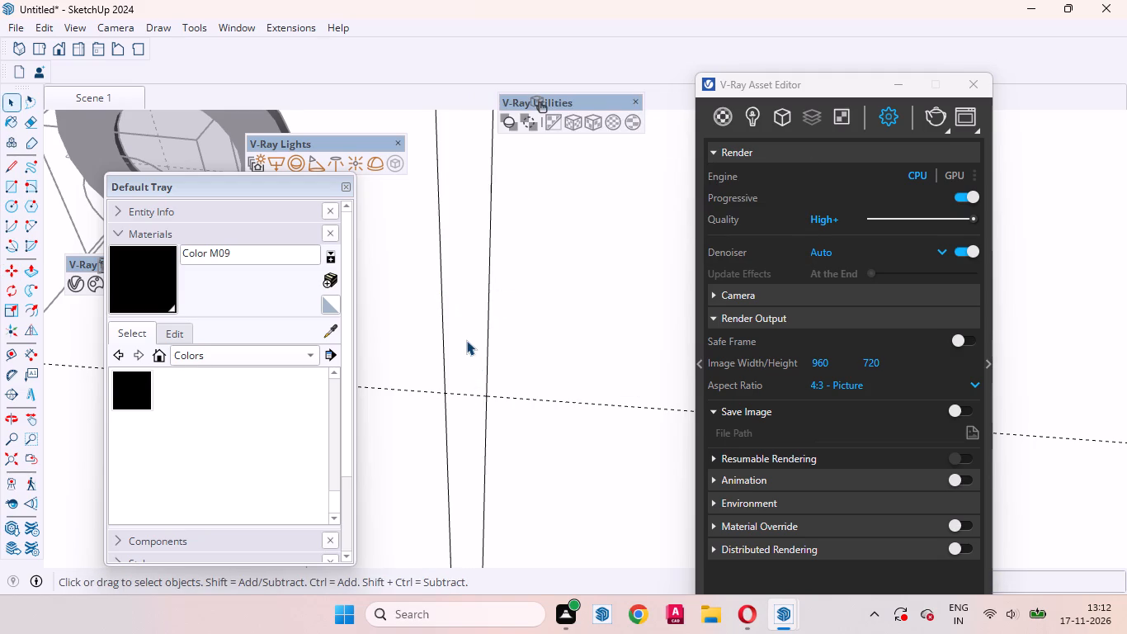
scroll(465, 343, down, 19)
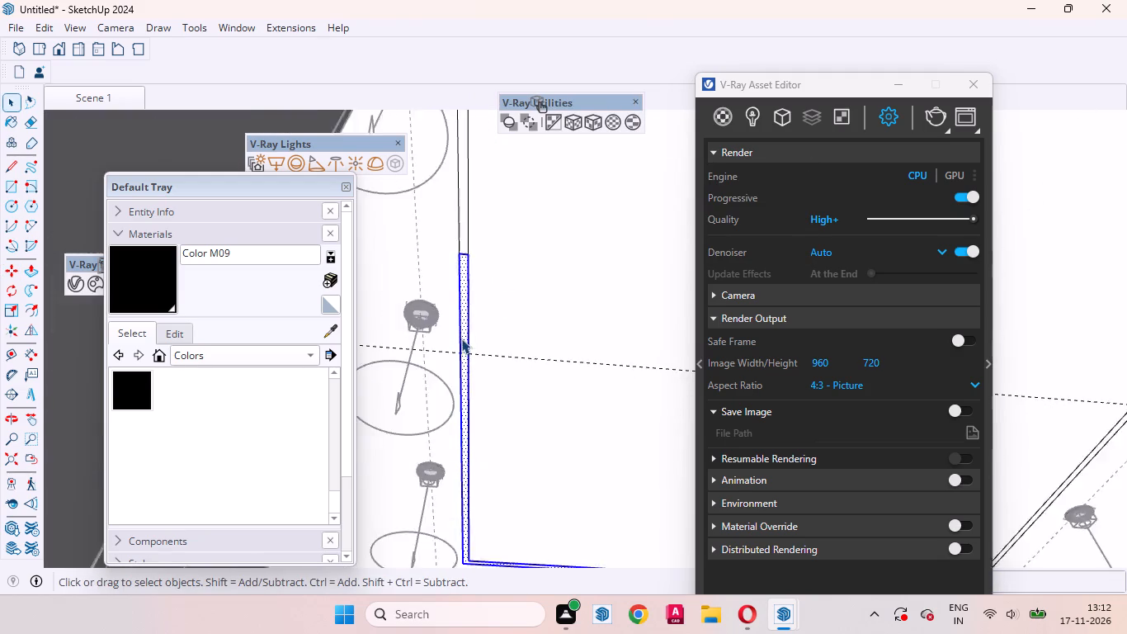
scroll(461, 338, up, 1)
scroll(461, 338, down, 12)
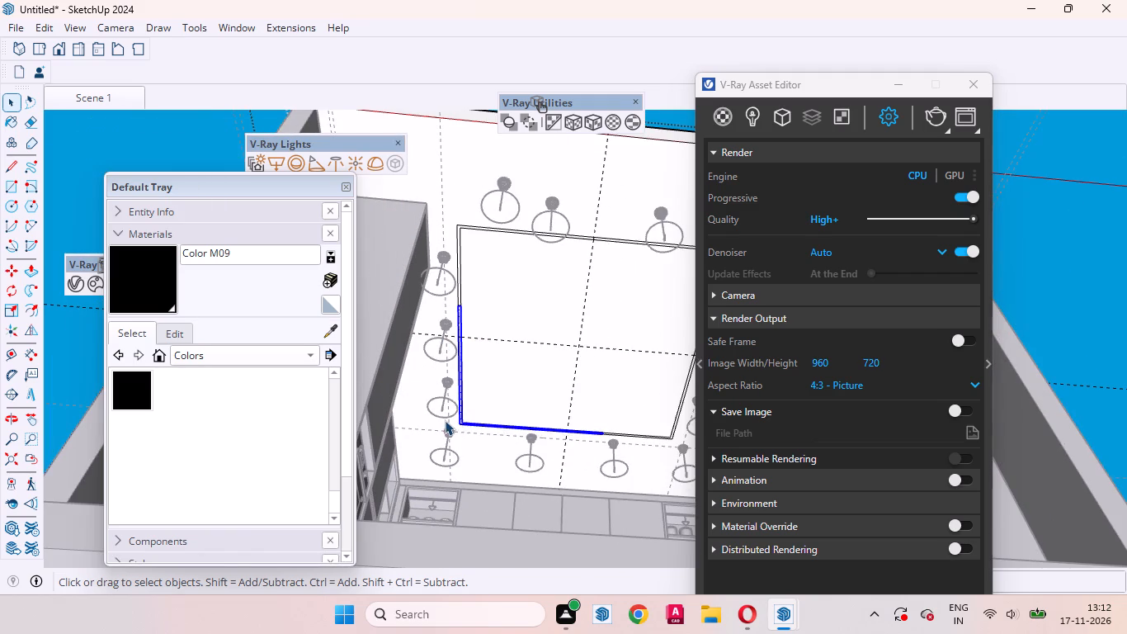
scroll(441, 420, down, 7)
scroll(519, 343, up, 3)
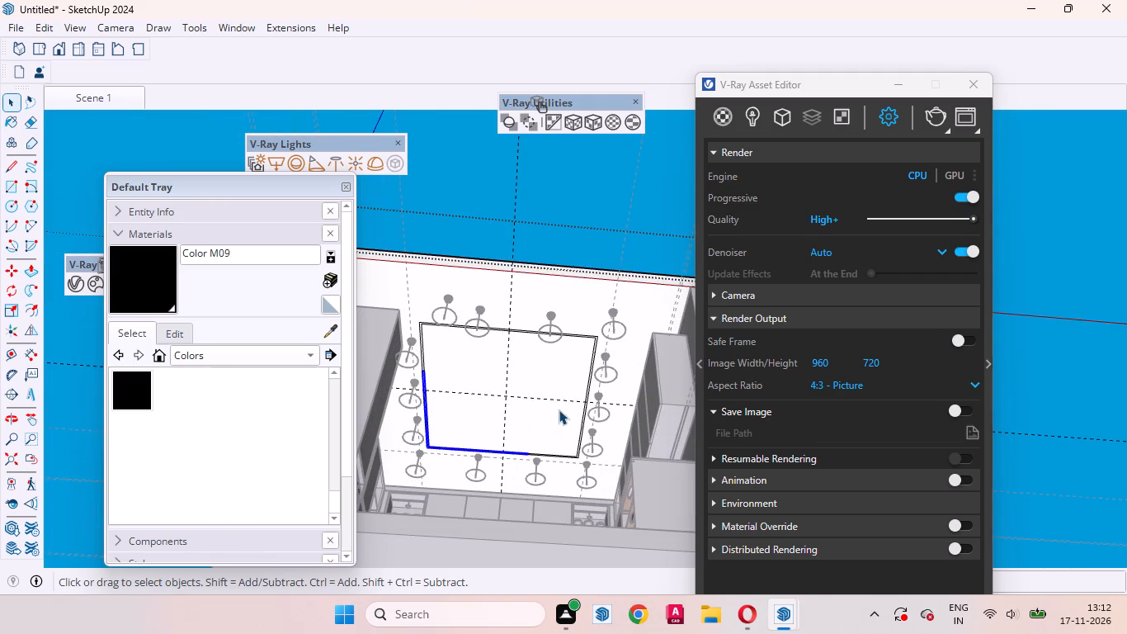
click(558, 416)
scroll(588, 398, up, 3)
scroll(489, 477, up, 4)
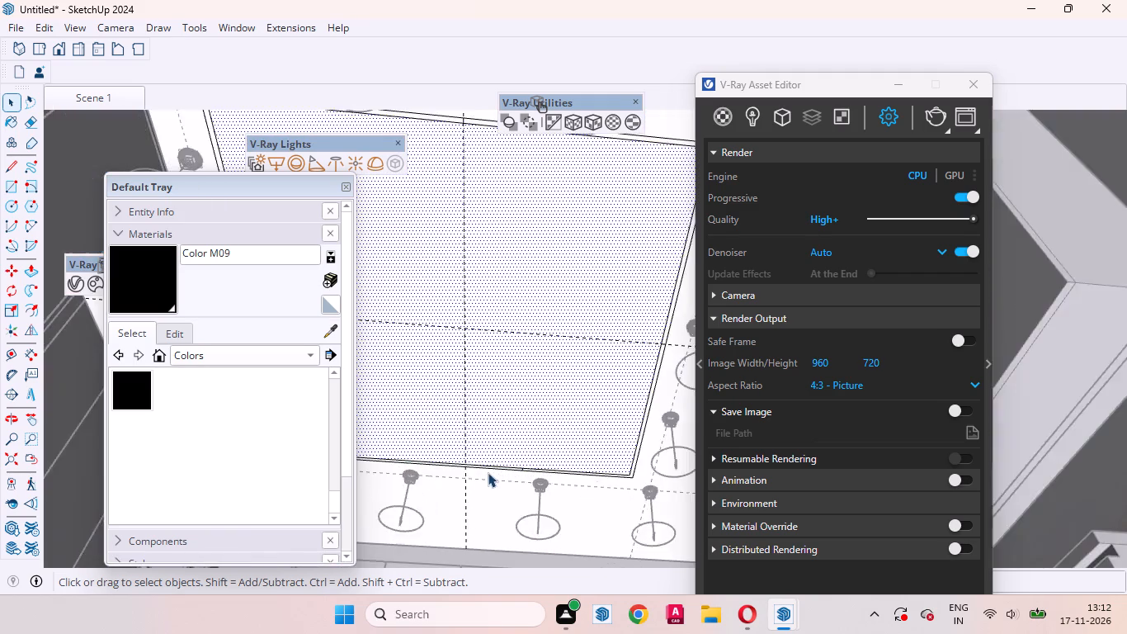
scroll(488, 472, up, 20)
double_click(519, 468)
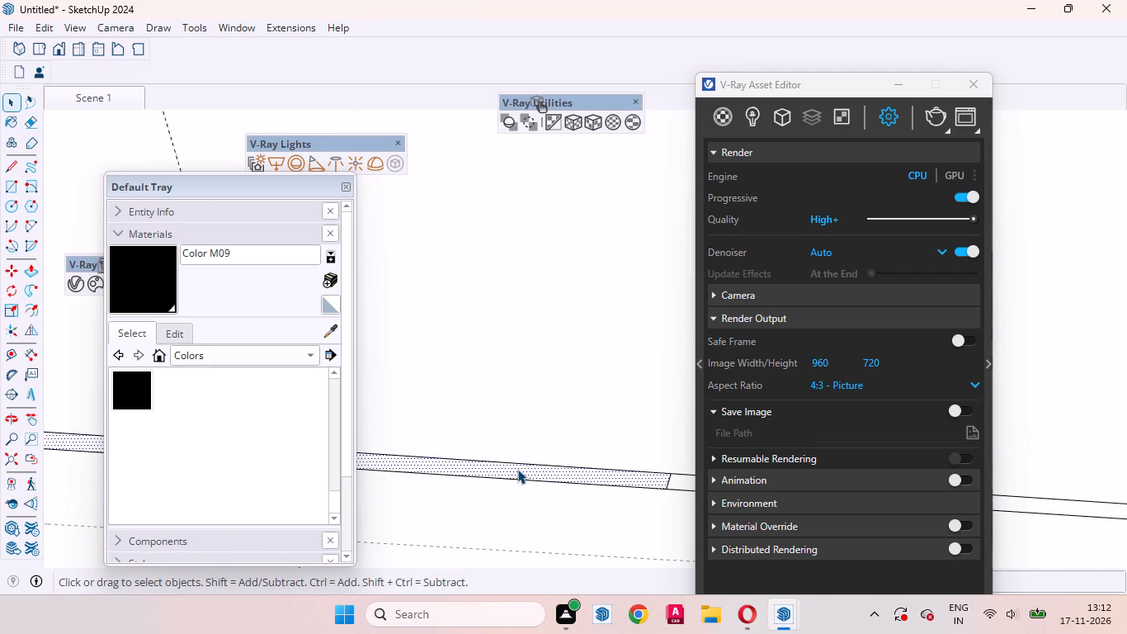
right_click(516, 471)
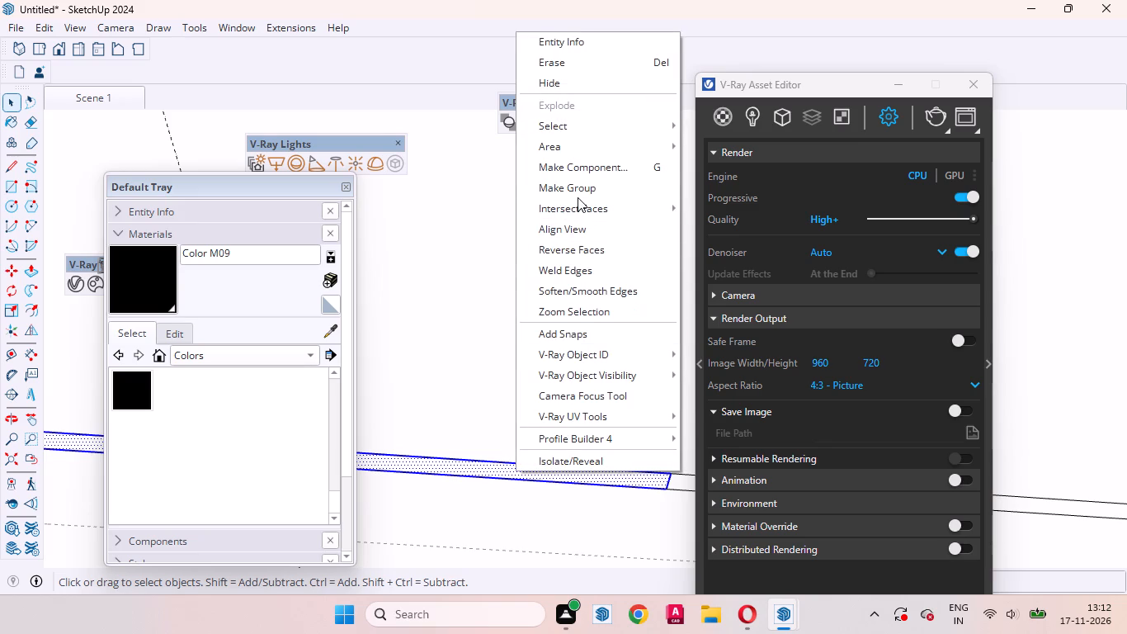
click(577, 193)
click(400, 166)
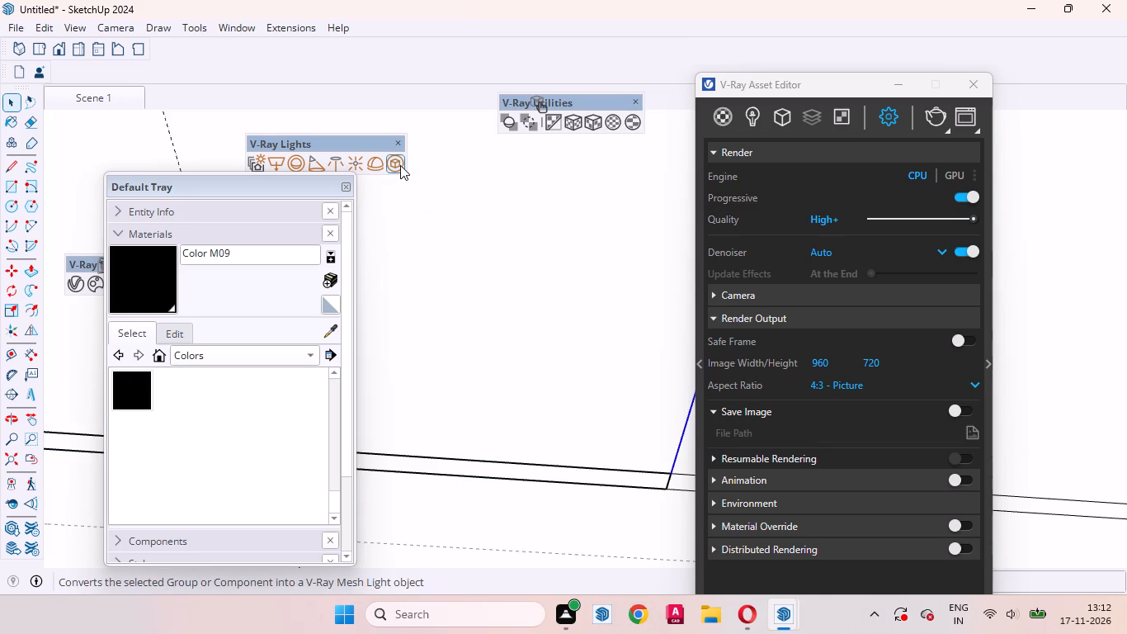
Copy the right-hand border's centre dividing line along the strip towards the near edge by a distance of 12.
scroll(515, 410, down, 13)
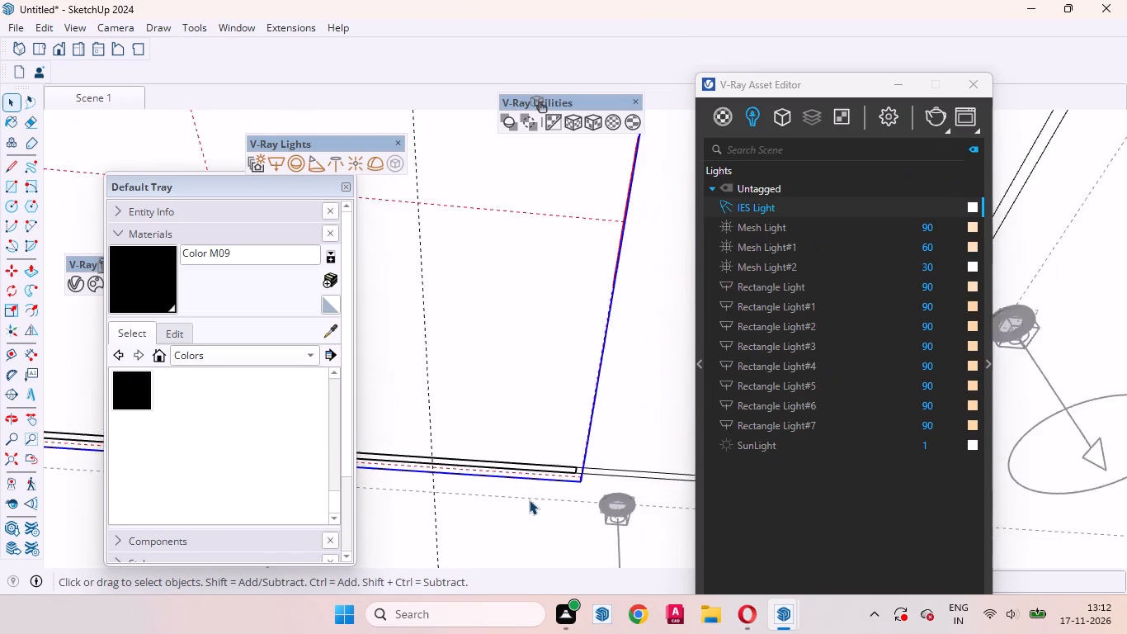
scroll(529, 499, down, 13)
middle_drag(495, 475, 496, 419)
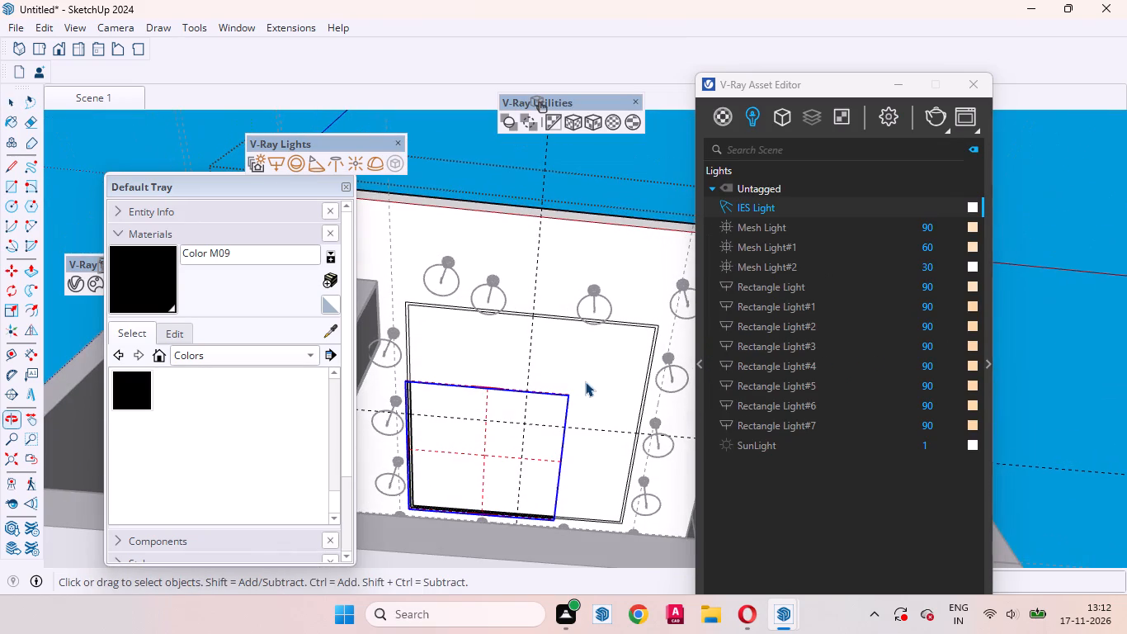
click(597, 366)
scroll(627, 409, up, 14)
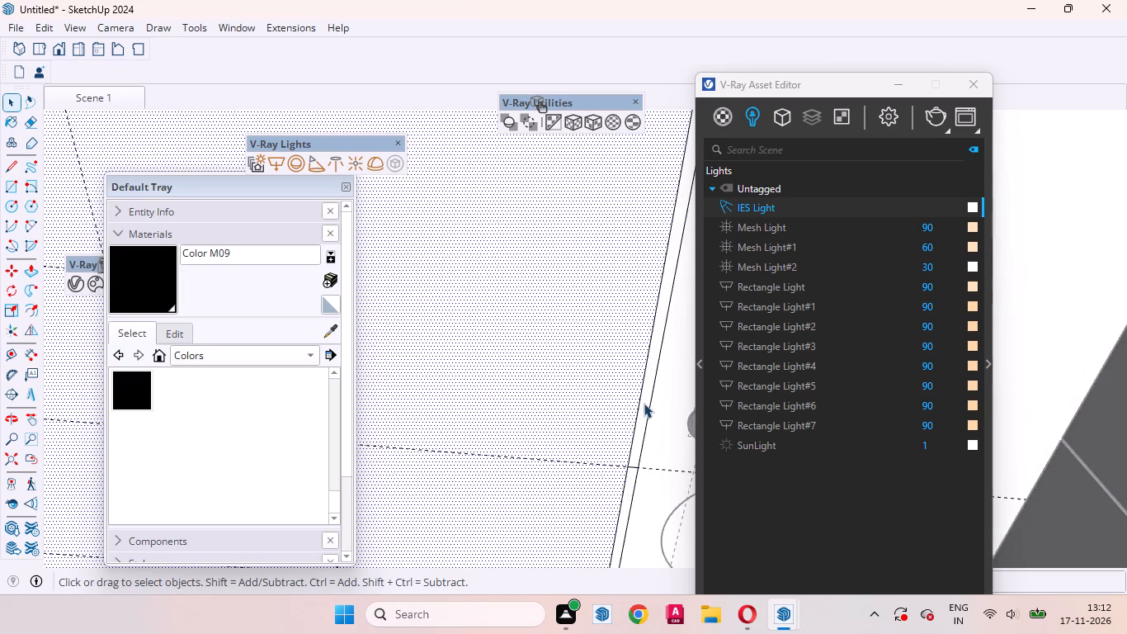
click(644, 403)
scroll(644, 403, up, 7)
click(647, 451)
scroll(639, 485, up, 5)
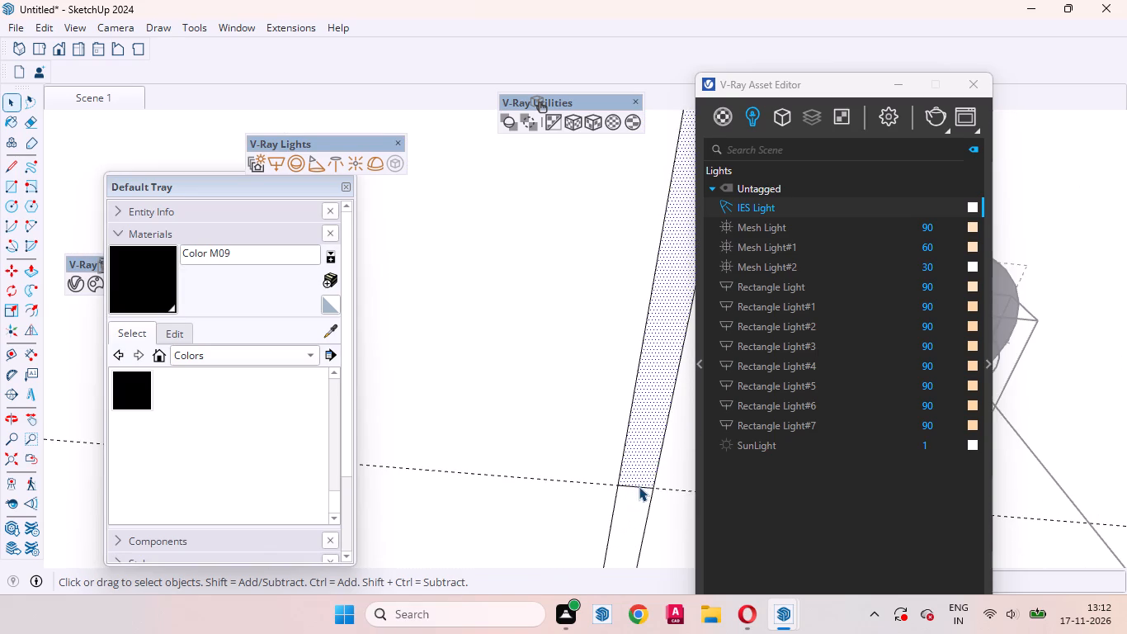
click(639, 486)
scroll(568, 384, down, 18)
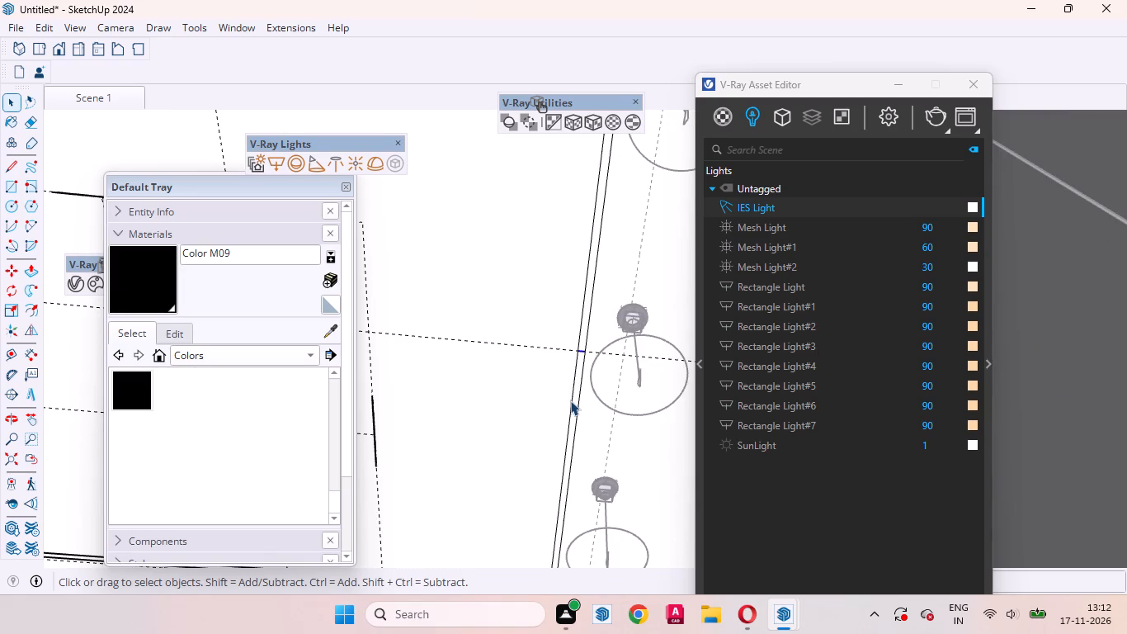
key(m)
scroll(577, 400, up, 4)
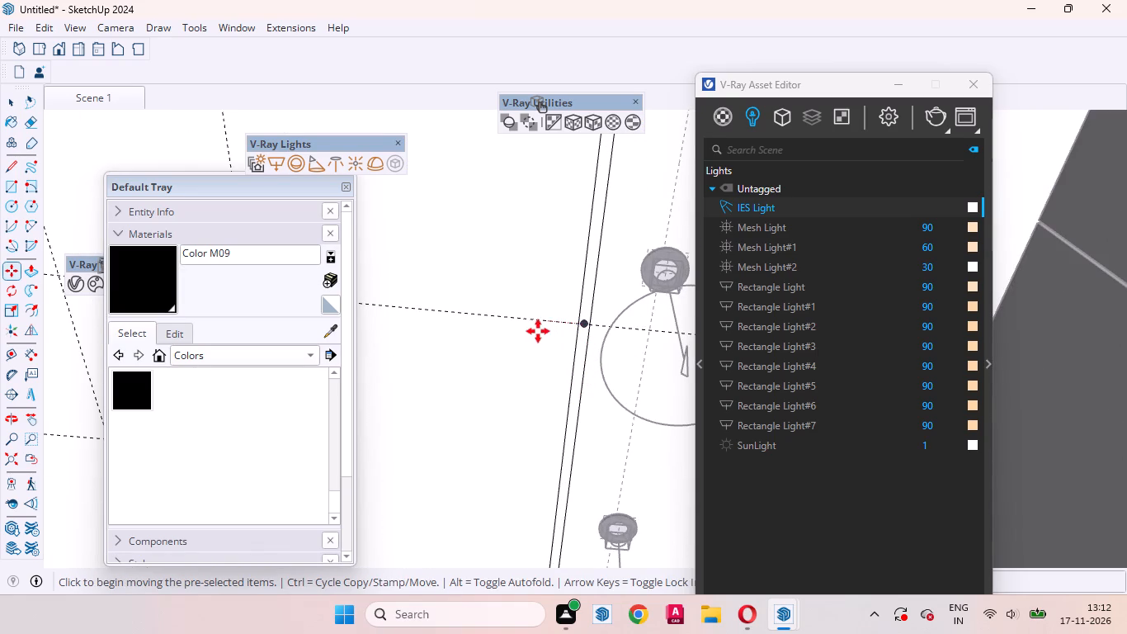
click(533, 252)
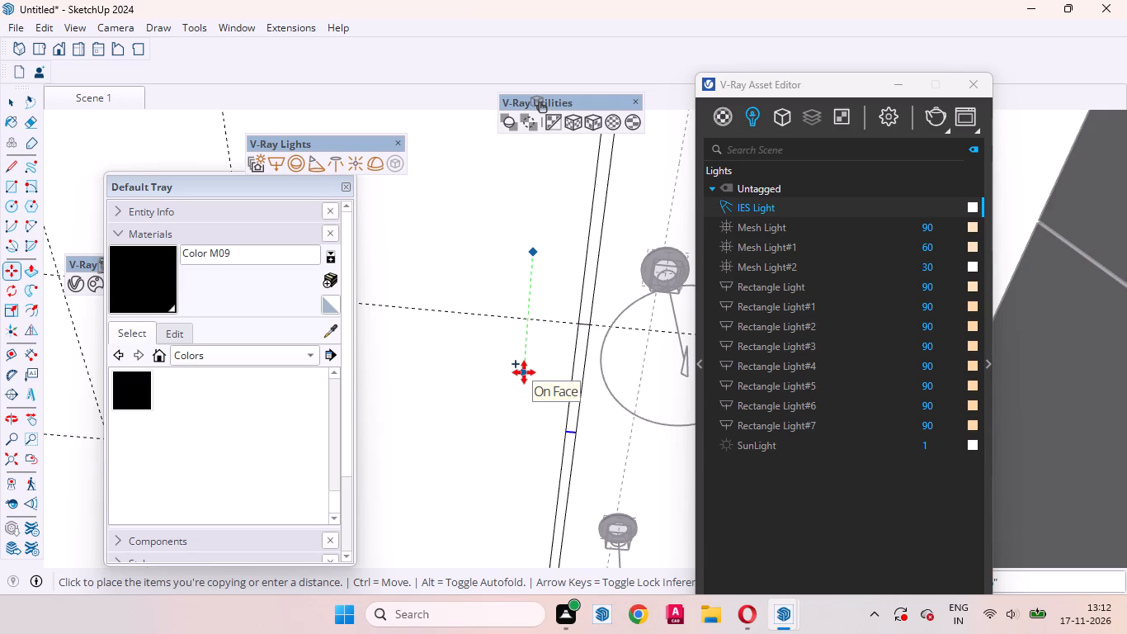
text(12)
key(Return)
key(space)
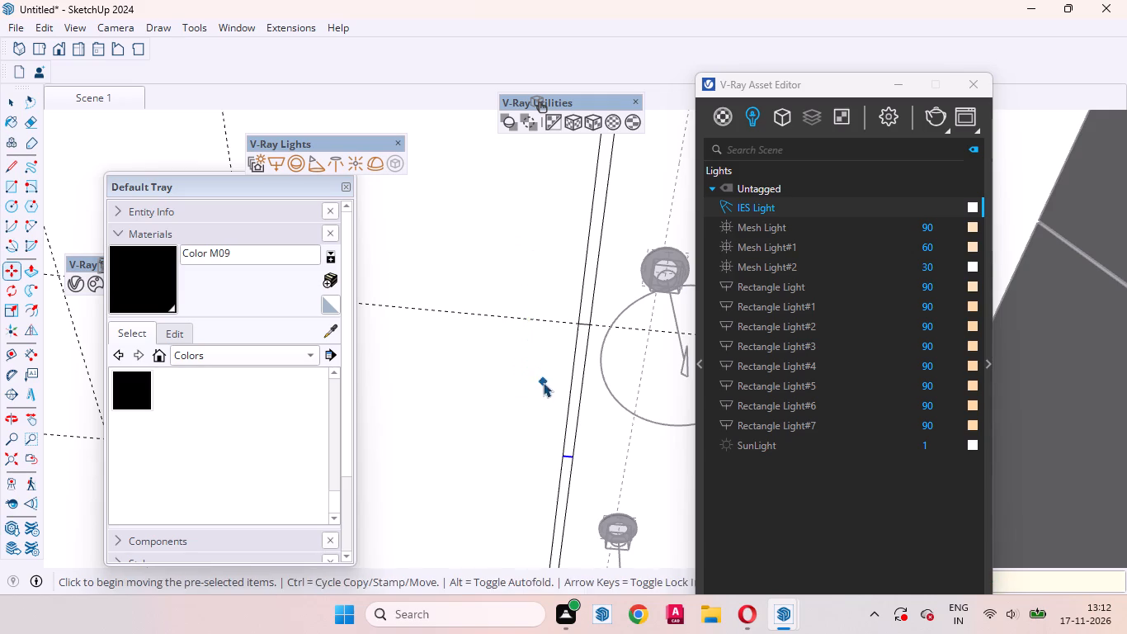
Erase the original dividing line at the right-hand border's centre guide.
scroll(602, 329, up, 8)
click(569, 320)
right_click(569, 320)
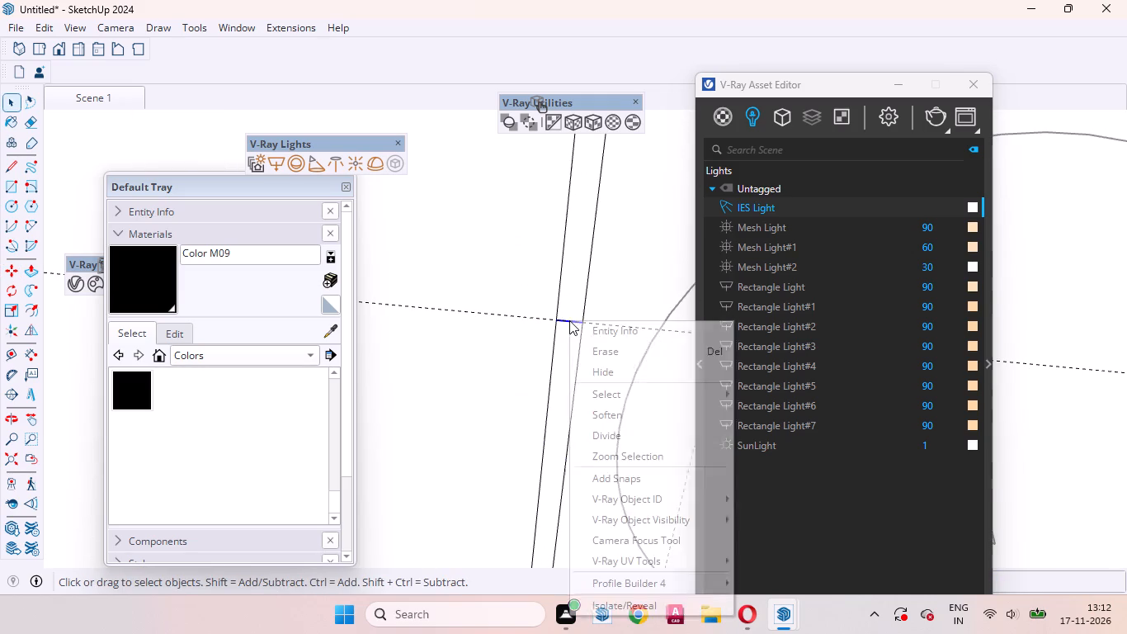
click(609, 344)
Copy the far border's centre dividing line along the strip towards the left-hand corner by a distance of 12.
scroll(554, 377, down, 18)
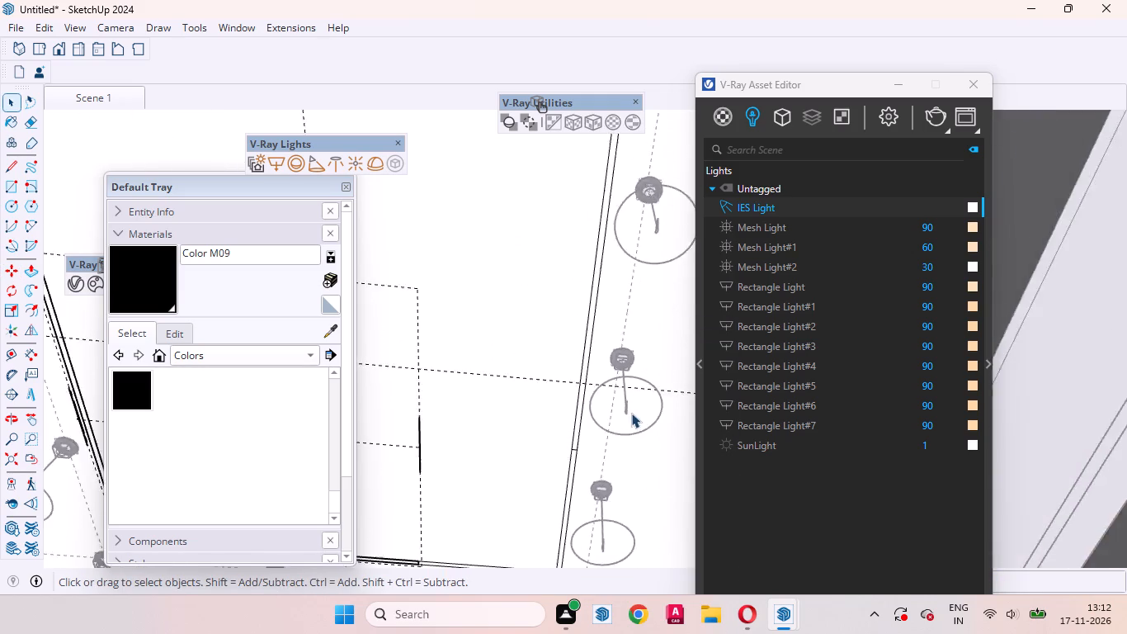
scroll(631, 413, down, 10)
scroll(521, 299, up, 14)
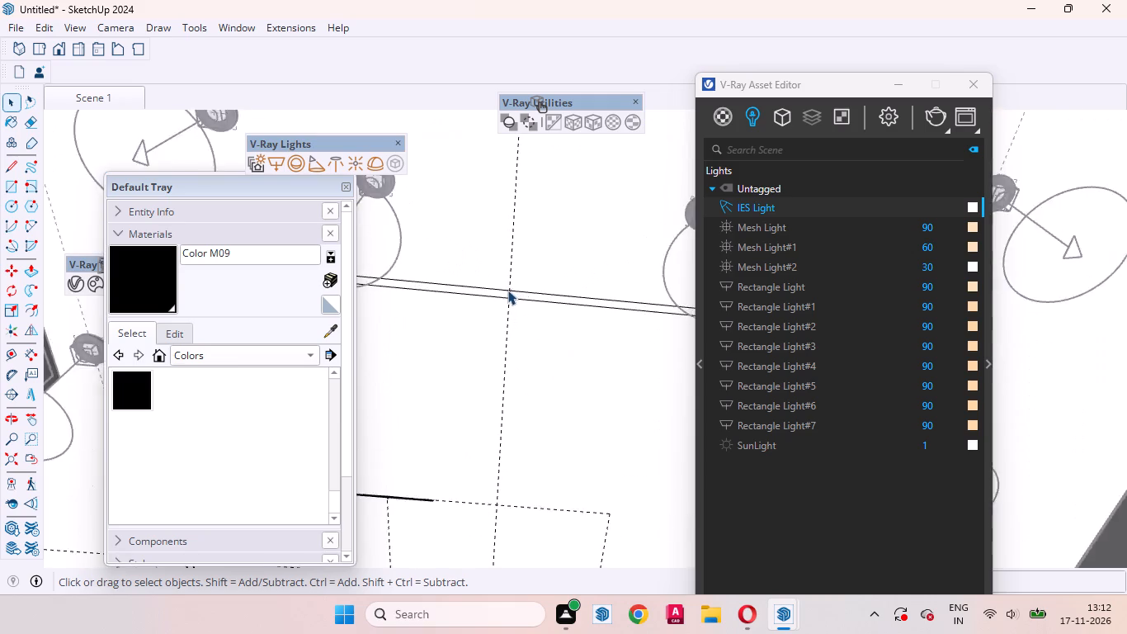
scroll(507, 290, up, 6)
click(512, 296)
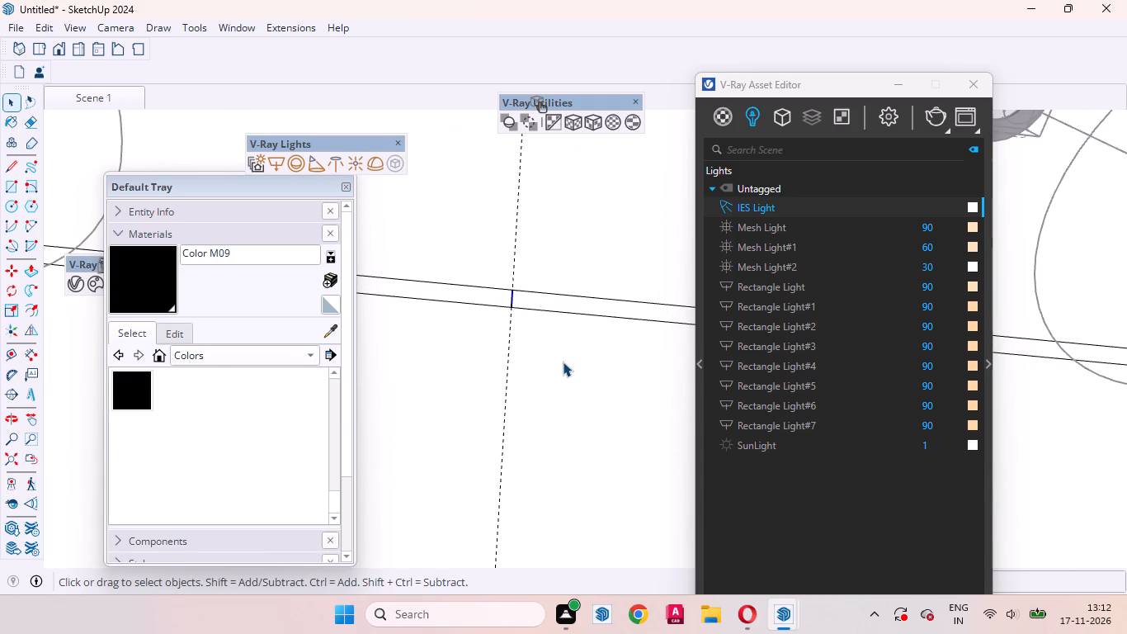
key(m)
click(565, 363)
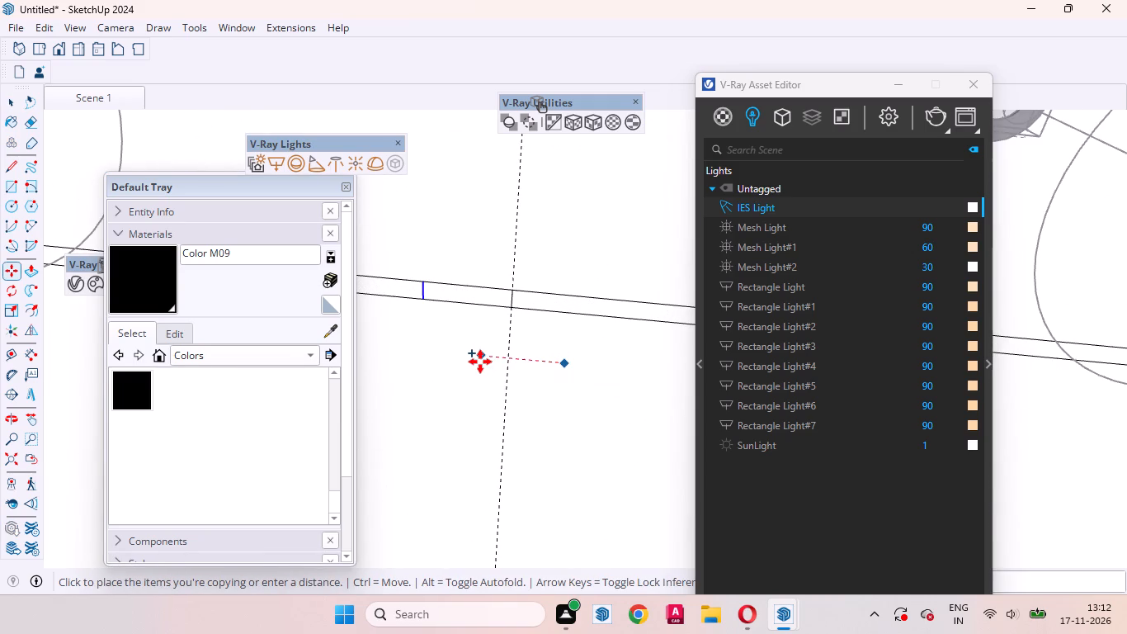
text(12)
key(Return)
key(space)
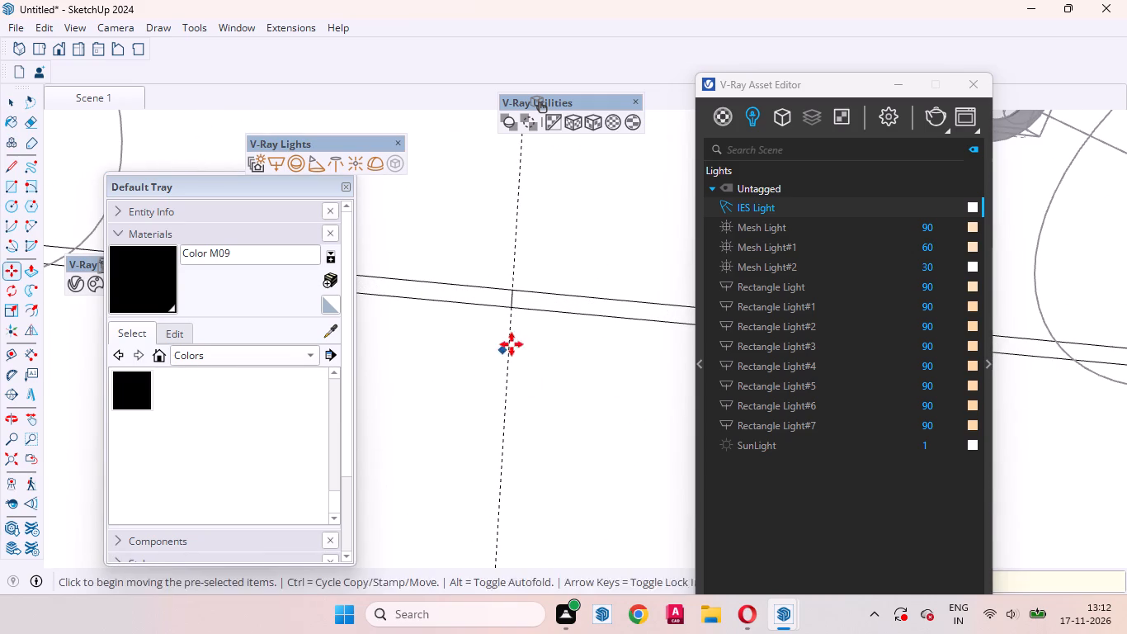
Erase the original dividing line at the far border's centre guide.
click(510, 297)
right_click(510, 297)
click(557, 327)
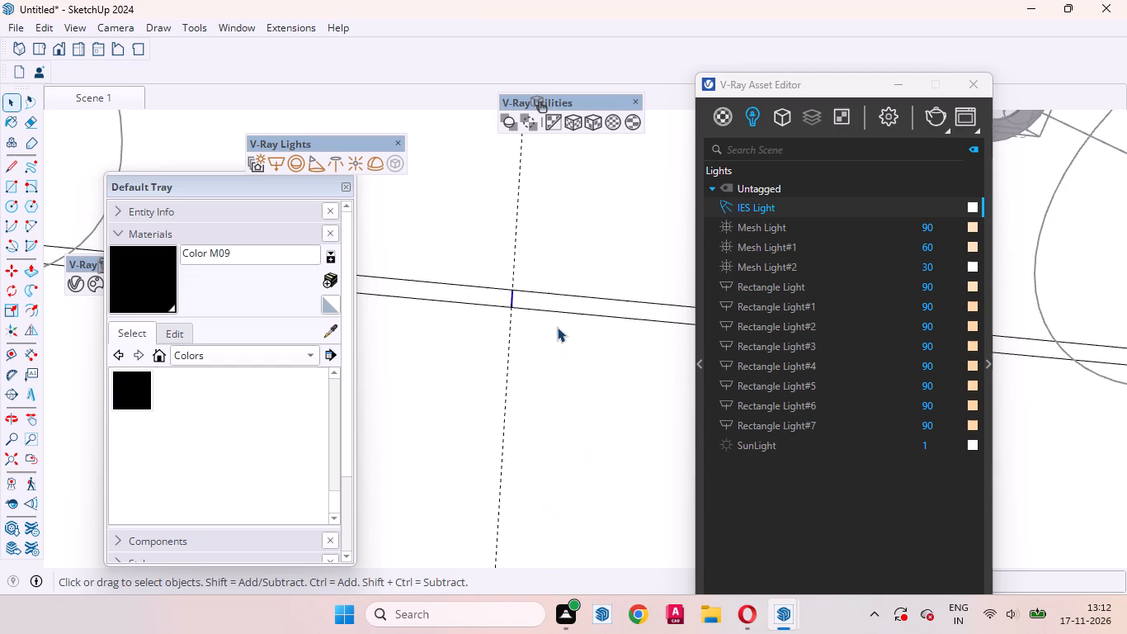
Group the L-shaped far and right-hand border section with its edges, and convert the group into a V-Ray mesh light.
click(541, 304)
double_click(541, 304)
double_click(541, 304)
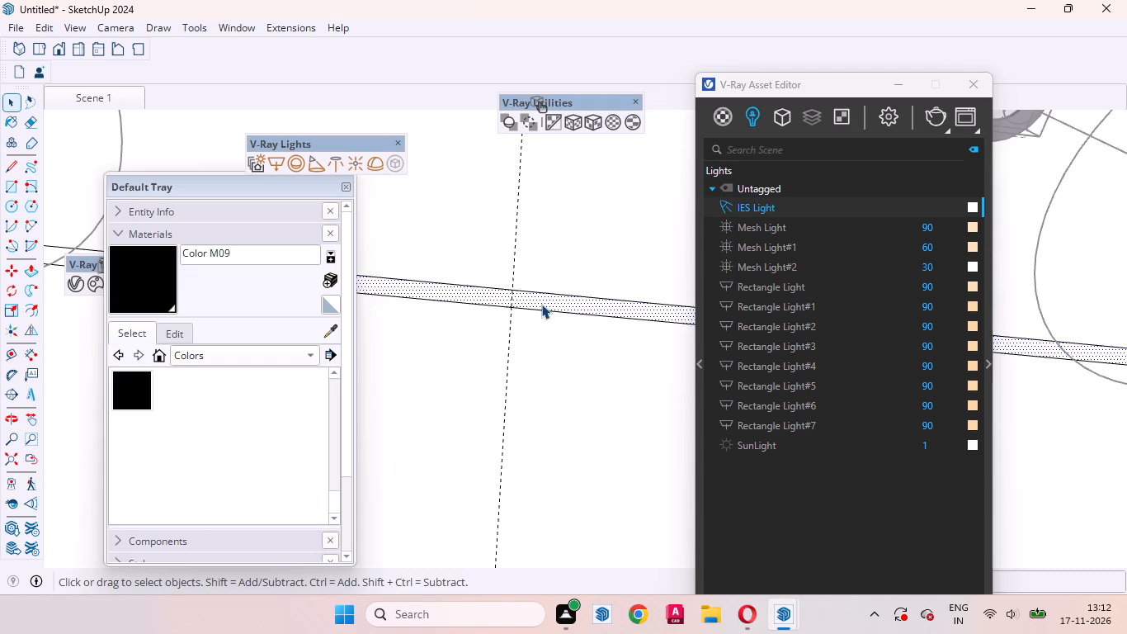
scroll(542, 318, down, 20)
scroll(493, 297, up, 1)
scroll(493, 297, down, 2)
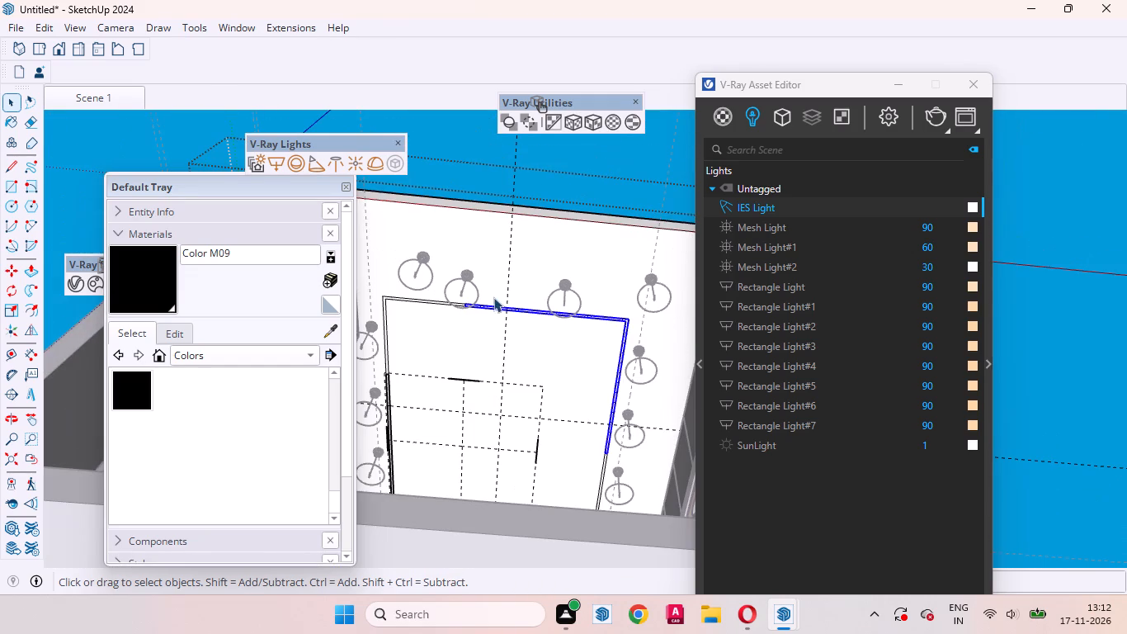
scroll(614, 357, up, 17)
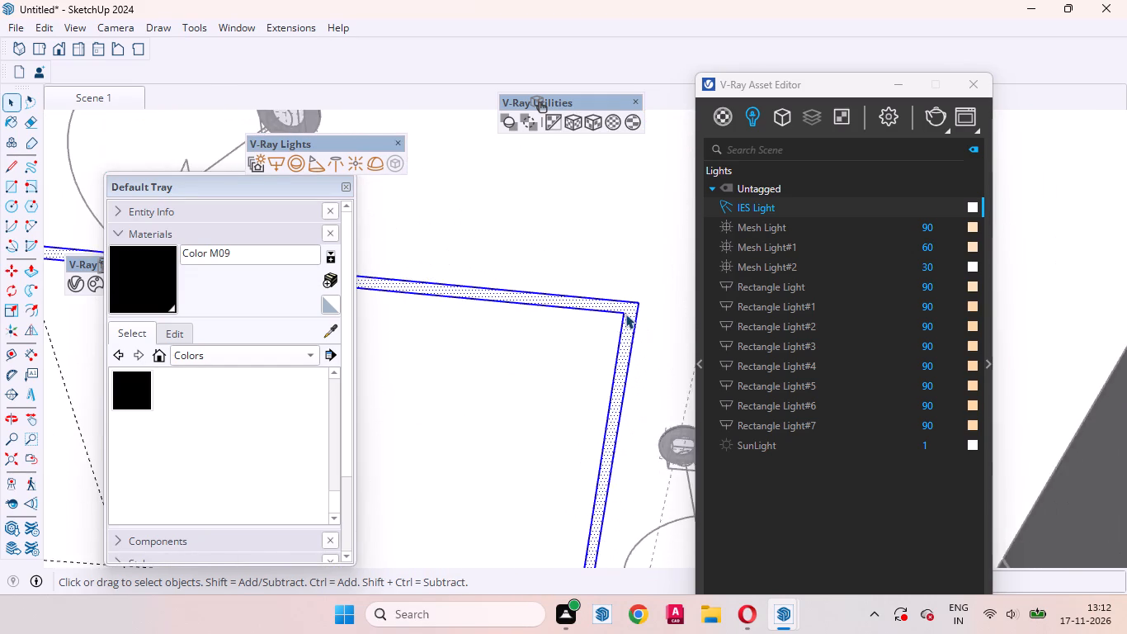
scroll(625, 314, up, 5)
right_click(628, 307)
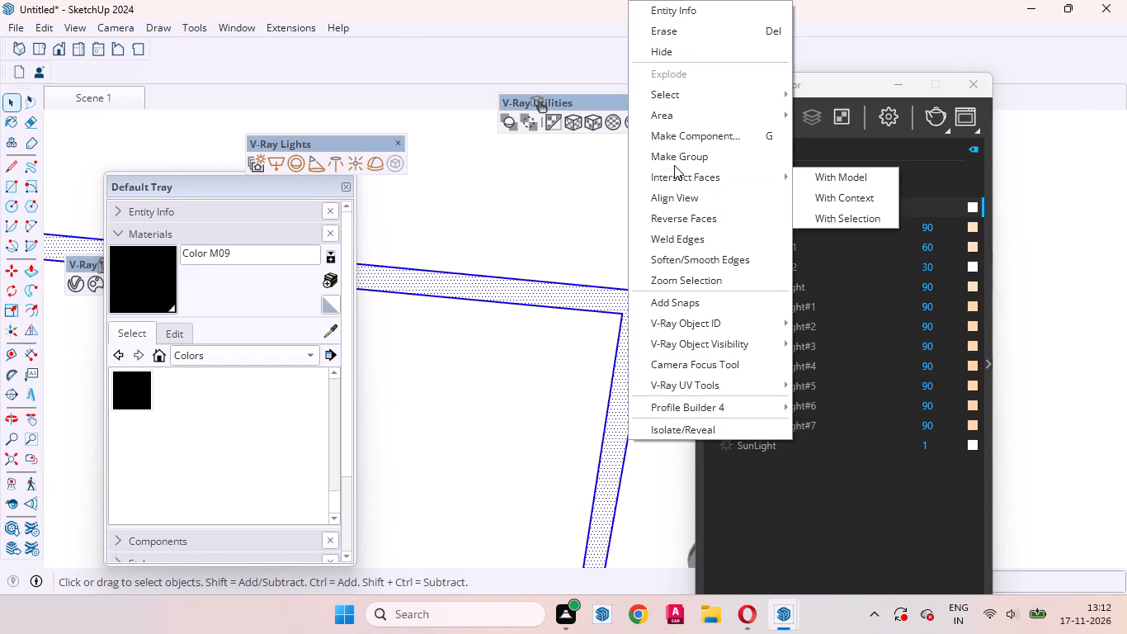
click(674, 160)
click(392, 161)
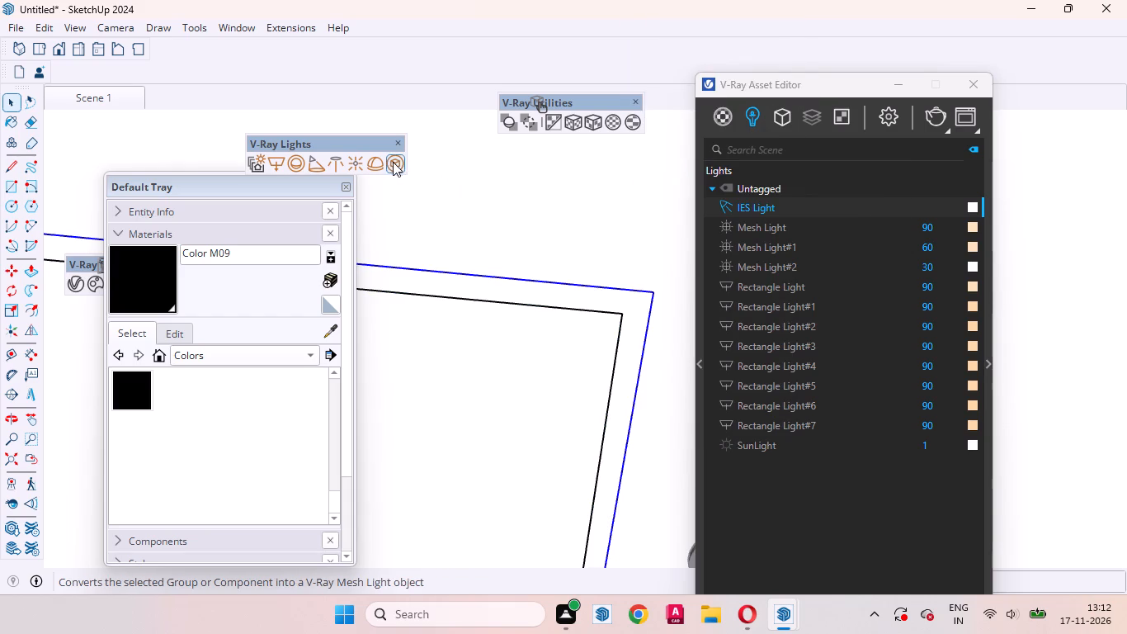
Set the intensity of both new border lights, Mesh Light#2 and Mesh Light#3, to 90.
scroll(565, 286, down, 13)
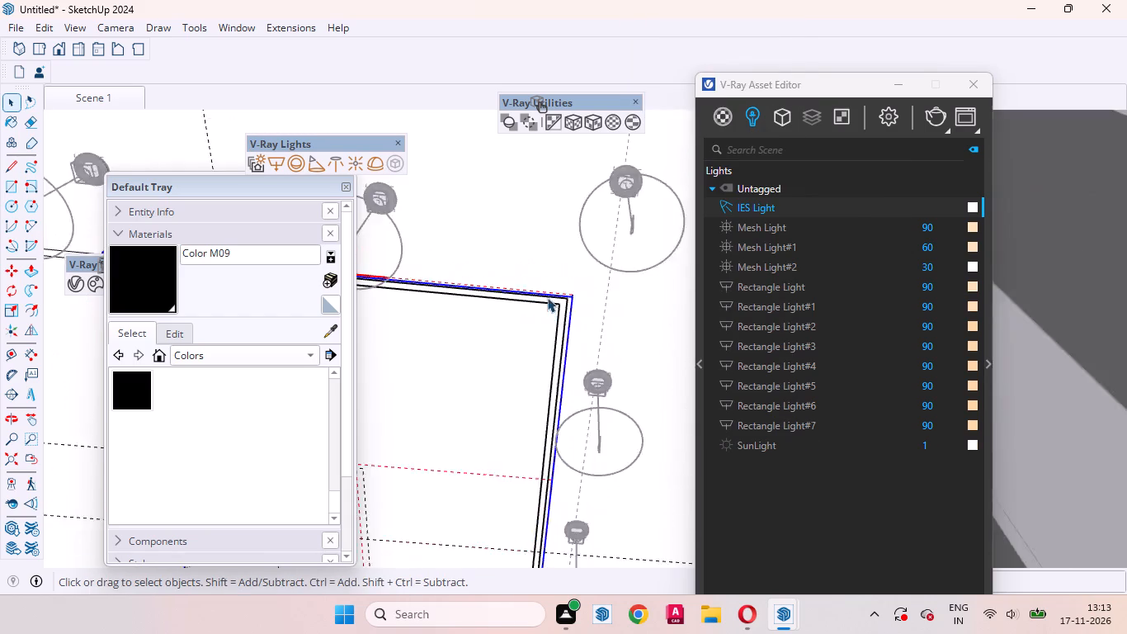
scroll(547, 297, down, 6)
scroll(566, 319, up, 1)
scroll(566, 319, down, 1)
scroll(566, 319, up, 1)
scroll(568, 319, down, 8)
middle_drag(535, 371, 540, 452)
scroll(569, 431, down, 8)
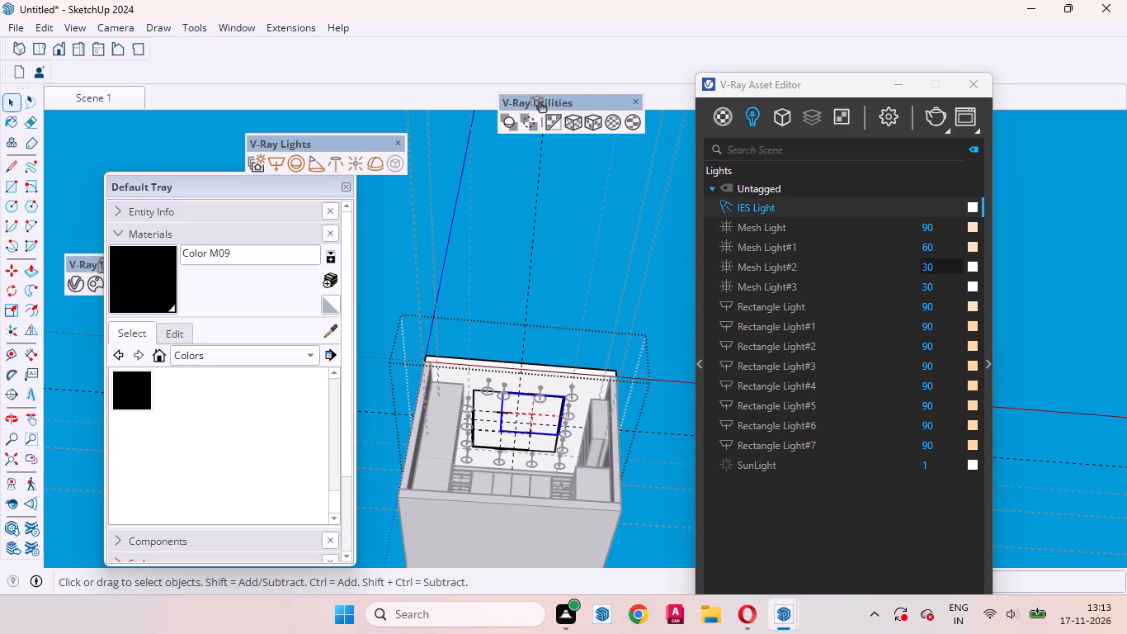
drag(928, 267, 916, 267)
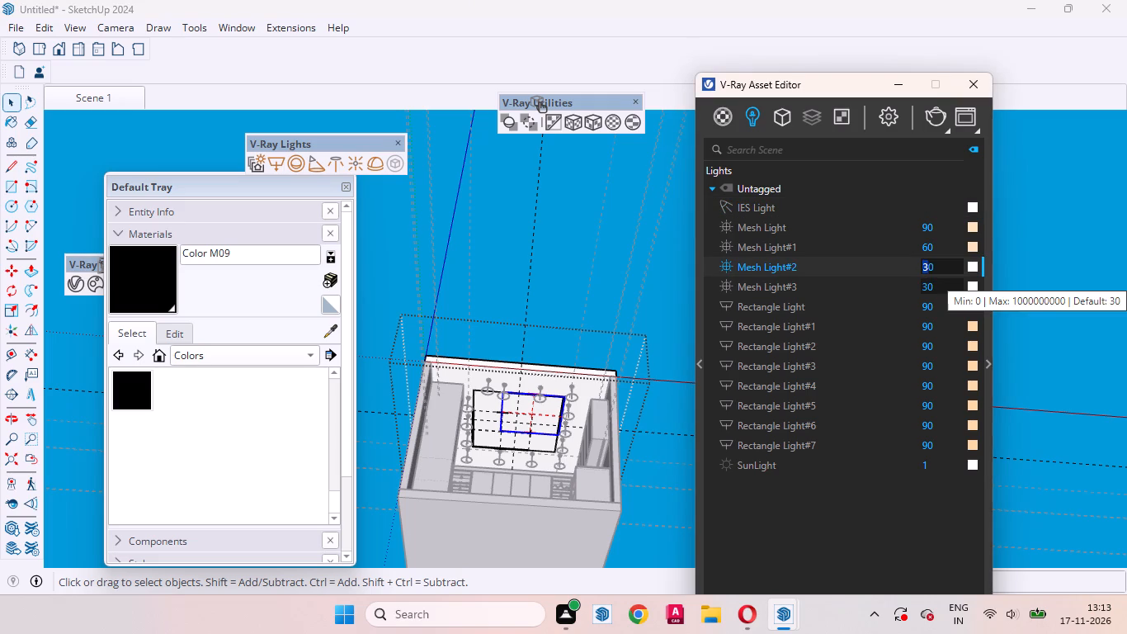
key(BackSpace)
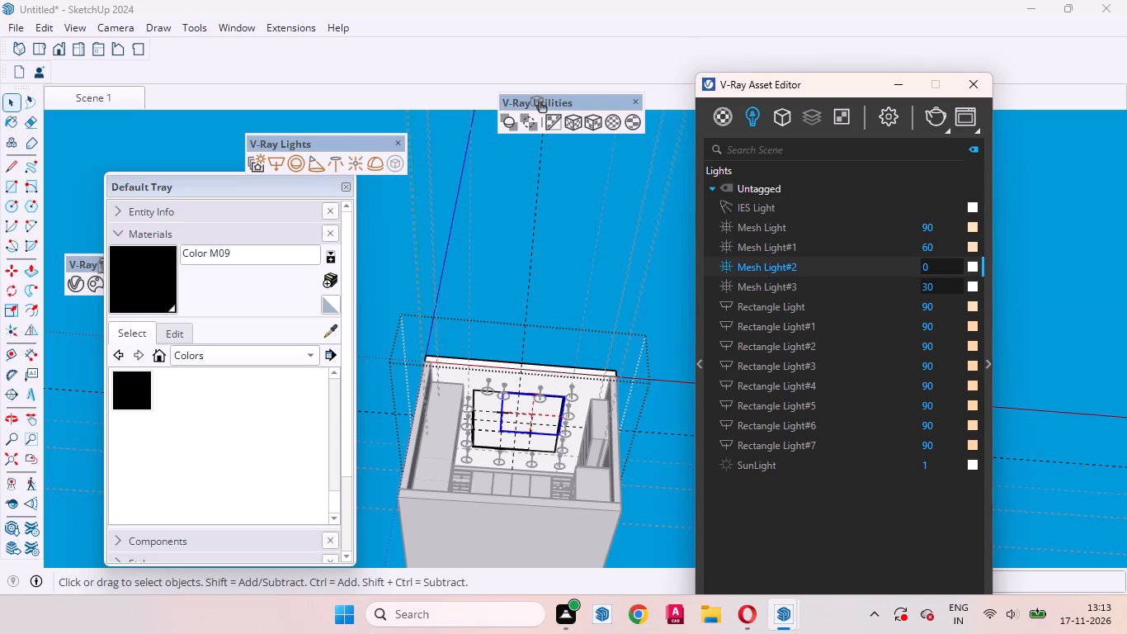
key(9)
click(927, 290)
key(BackSpace)
key(9)
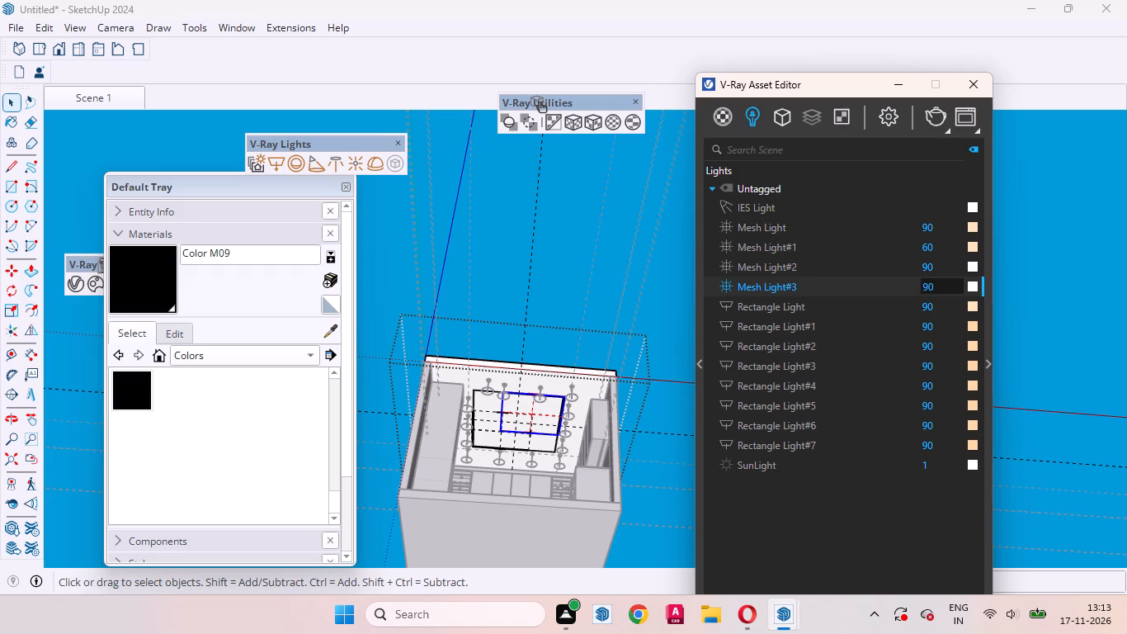
Restore the Scene 1 camera view, clear the selection, and start a V-Ray render of the kitchen.
key(Return)
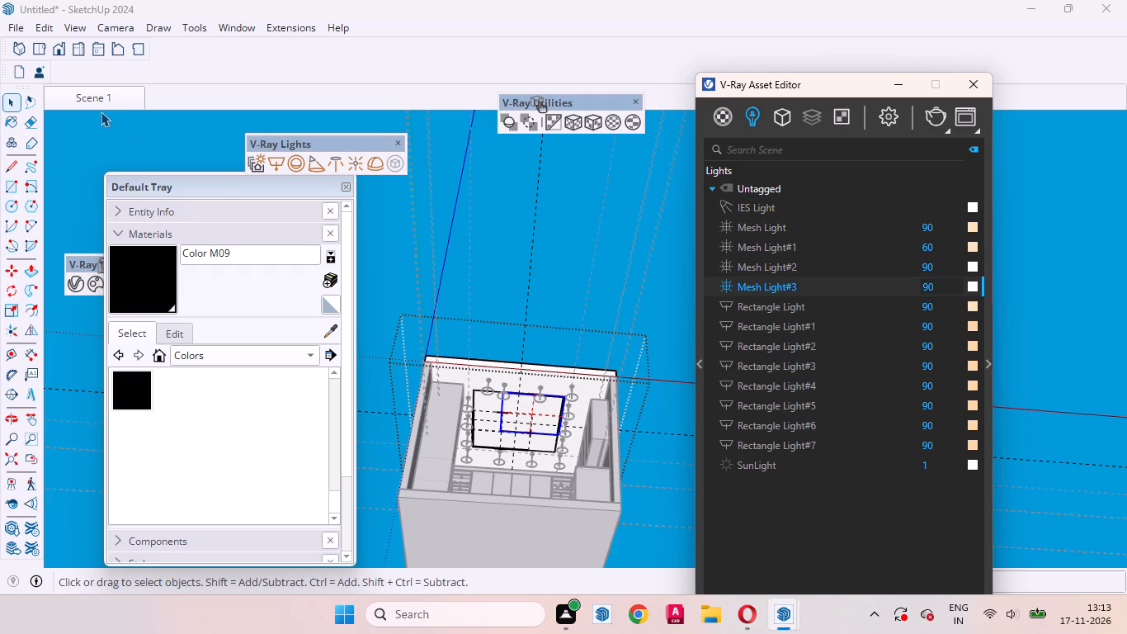
click(97, 94)
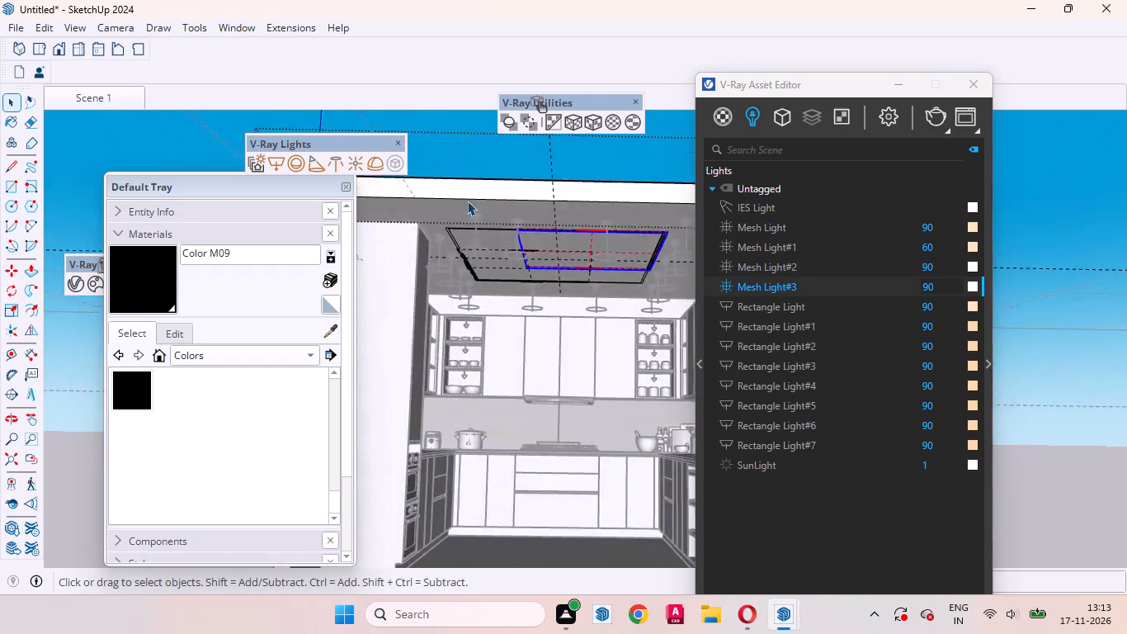
click(67, 158)
click(67, 158)
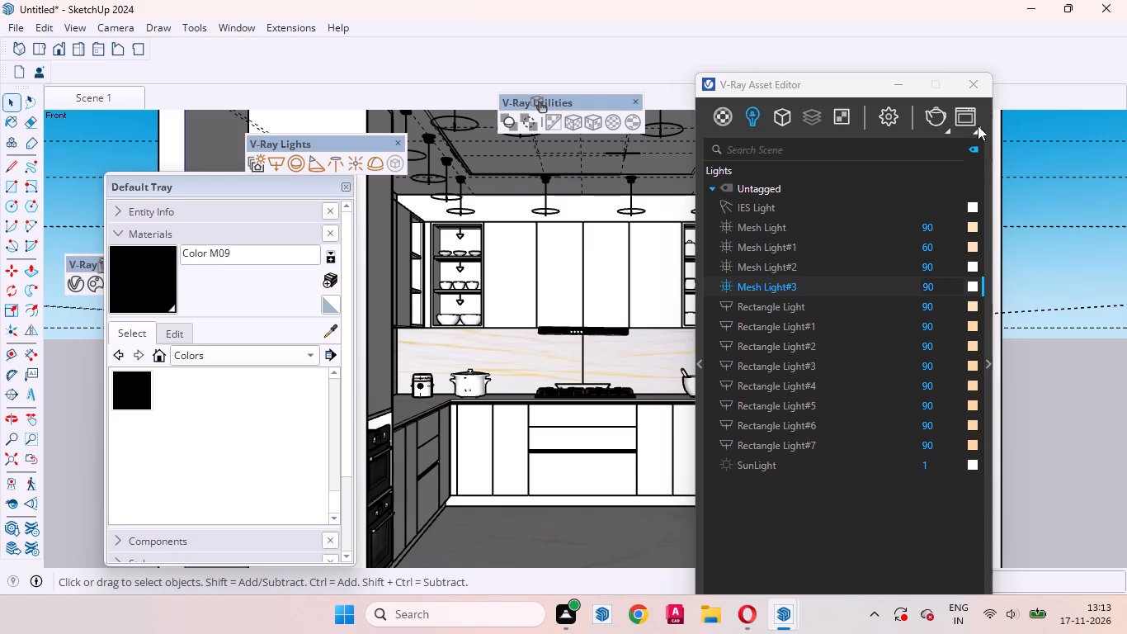
click(886, 121)
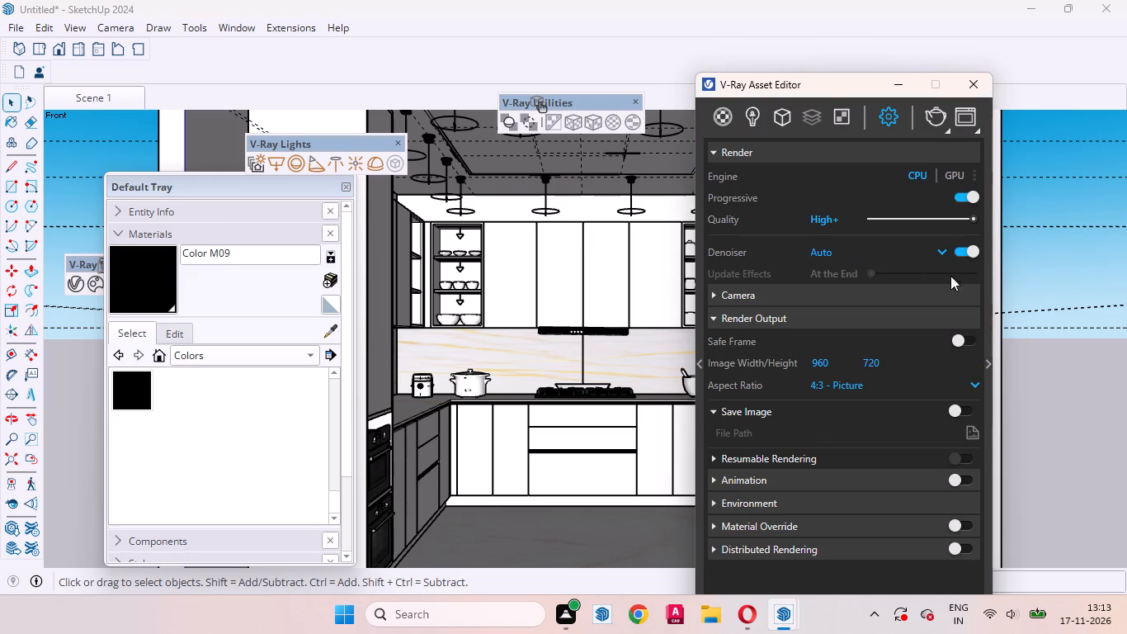
click(933, 114)
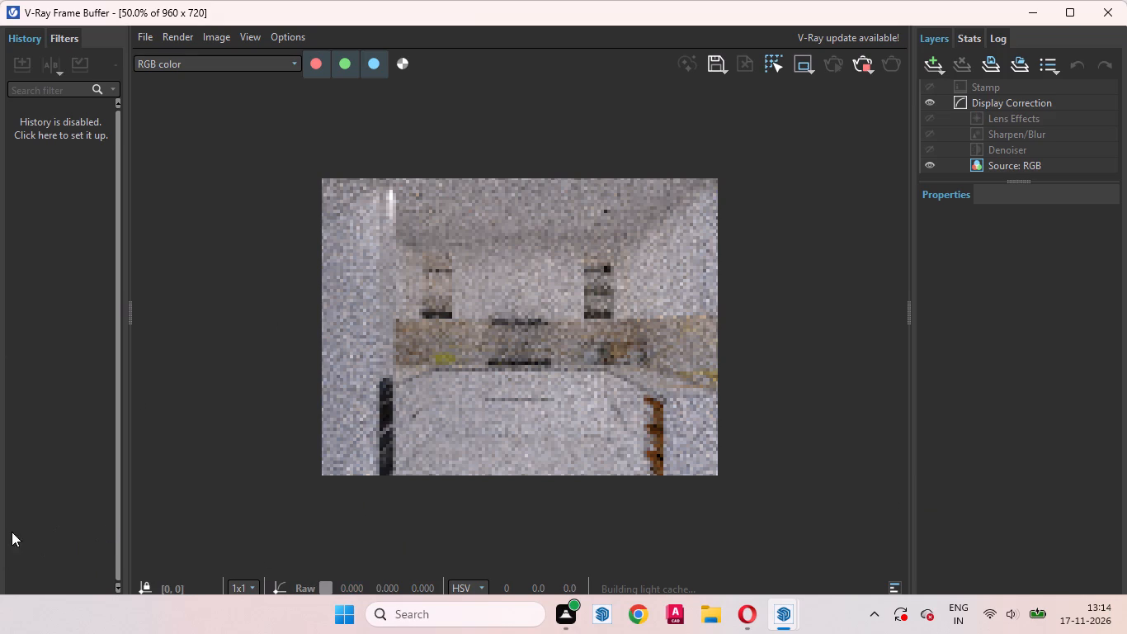
Examine the in-progress render at different zoom levels, checking the ceiling border lights and the overall kitchen lighting.
drag(15, 510, 145, 613)
drag(145, 613, 247, 599)
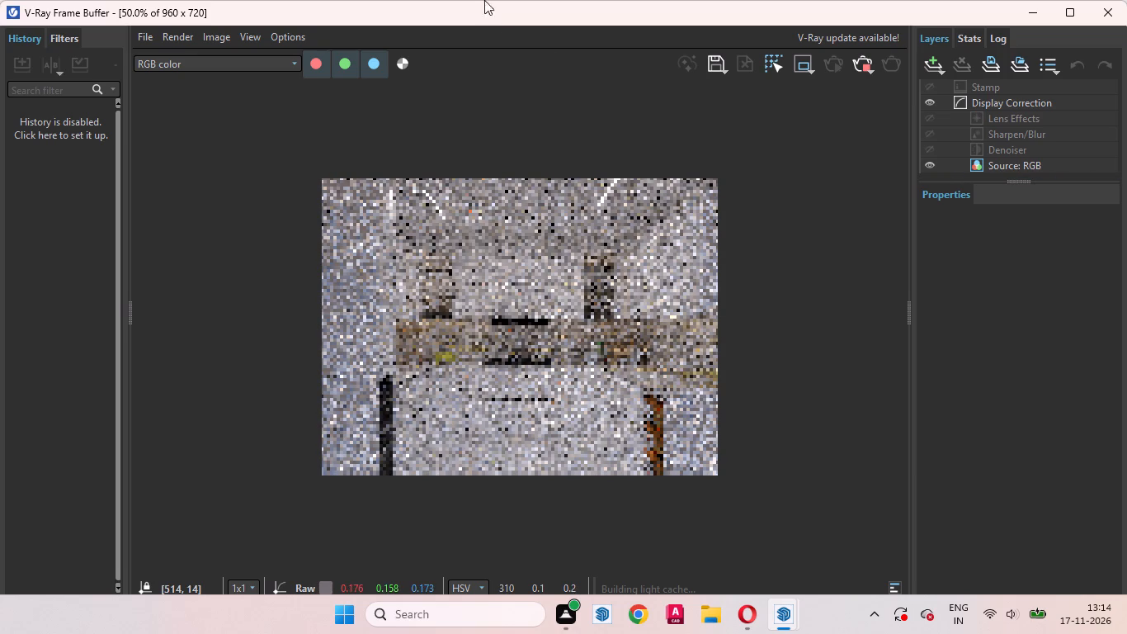
scroll(548, 352, down, 1)
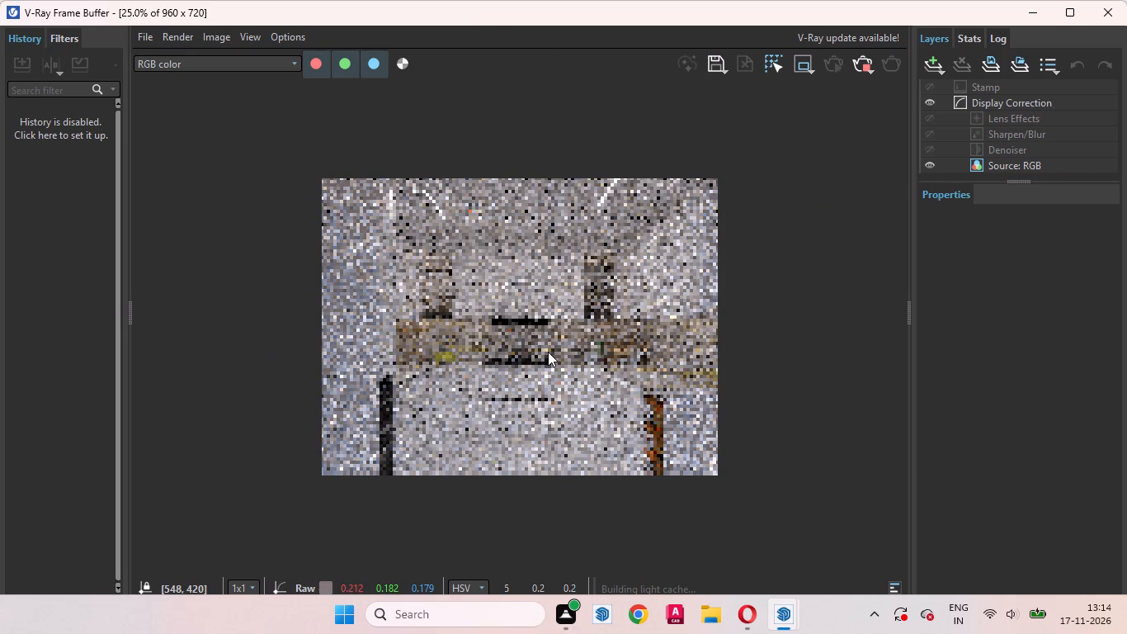
scroll(433, 285, up, 1)
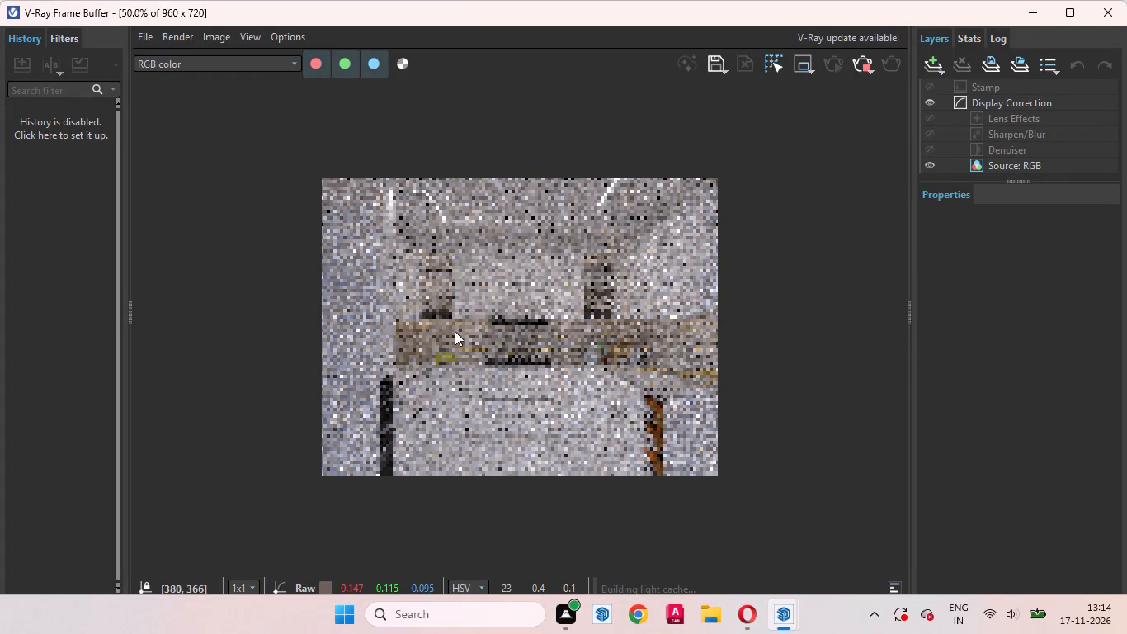
scroll(576, 367, down, 1)
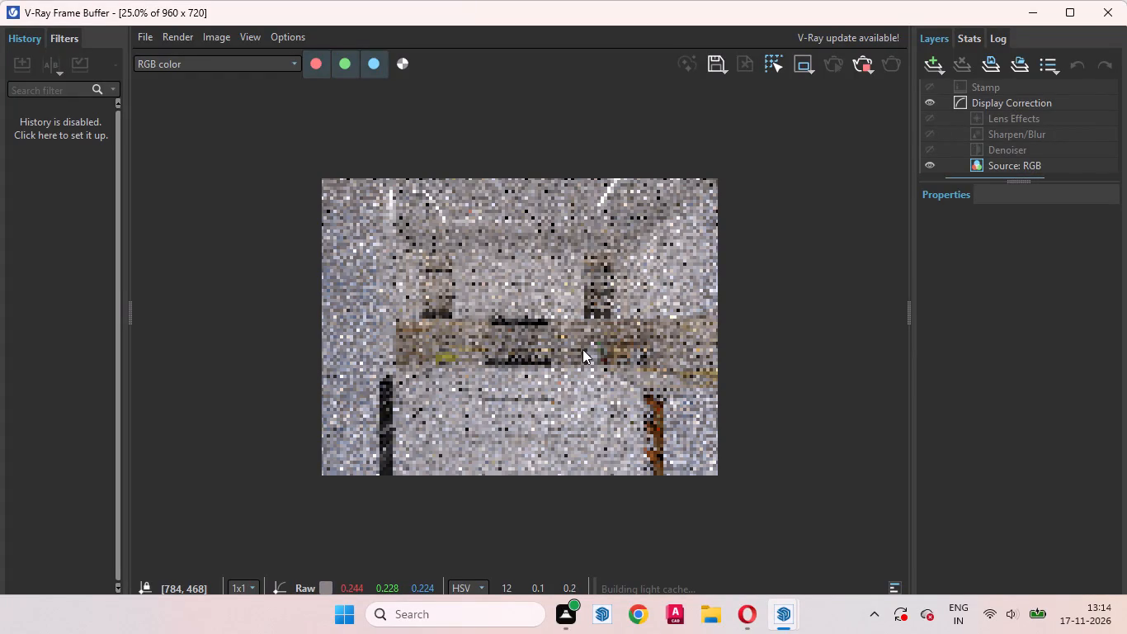
scroll(545, 390, down, 1)
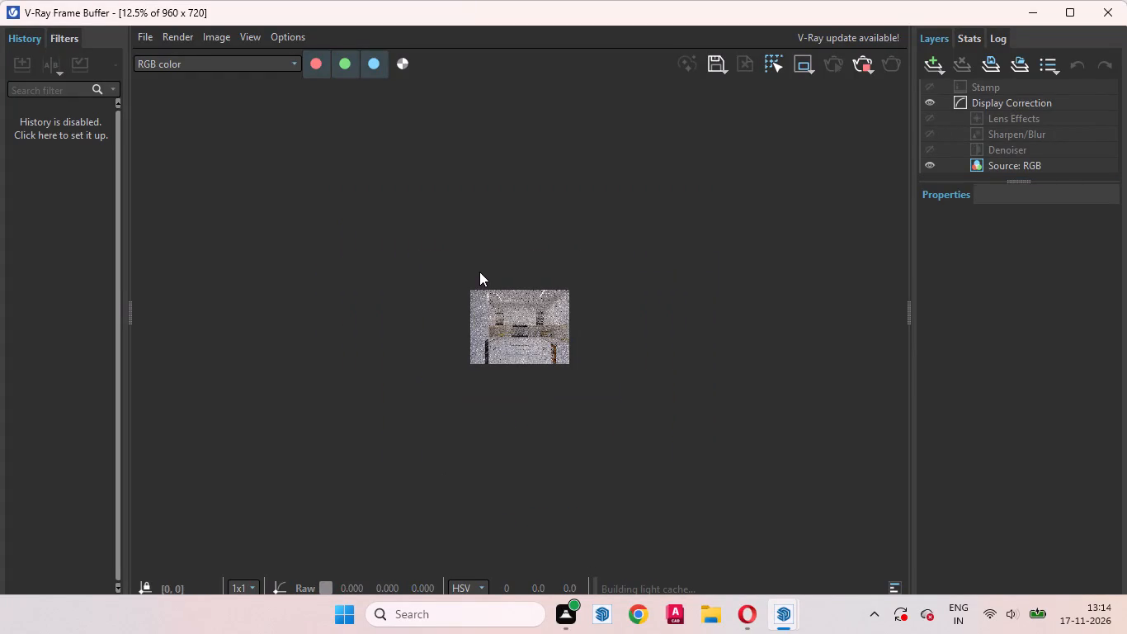
scroll(530, 307, up, 1)
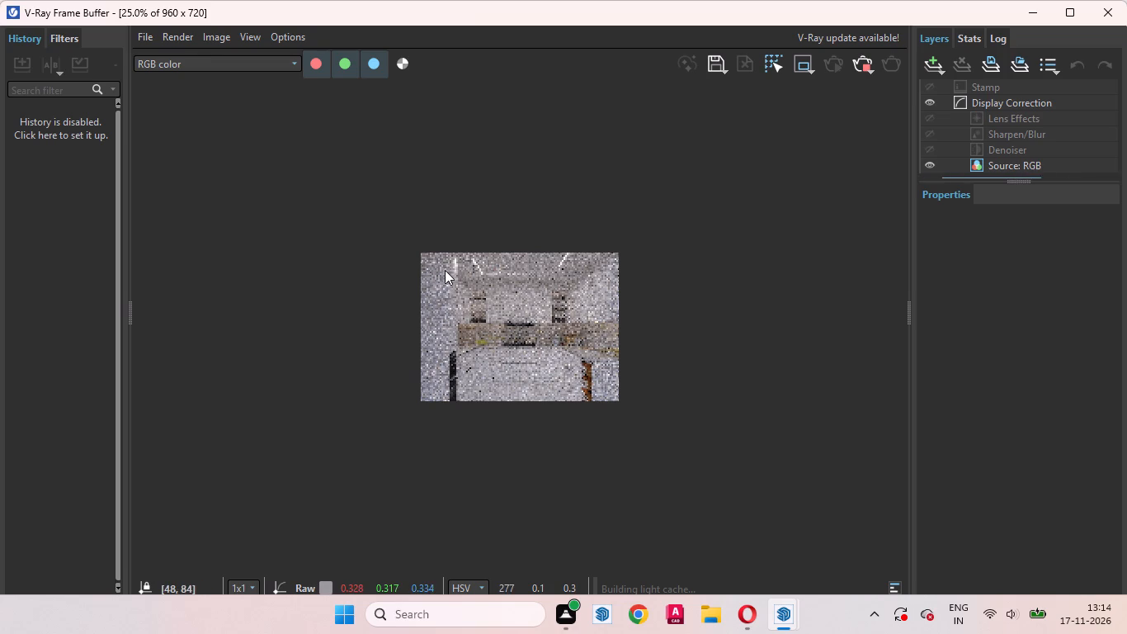
scroll(446, 270, up, 1)
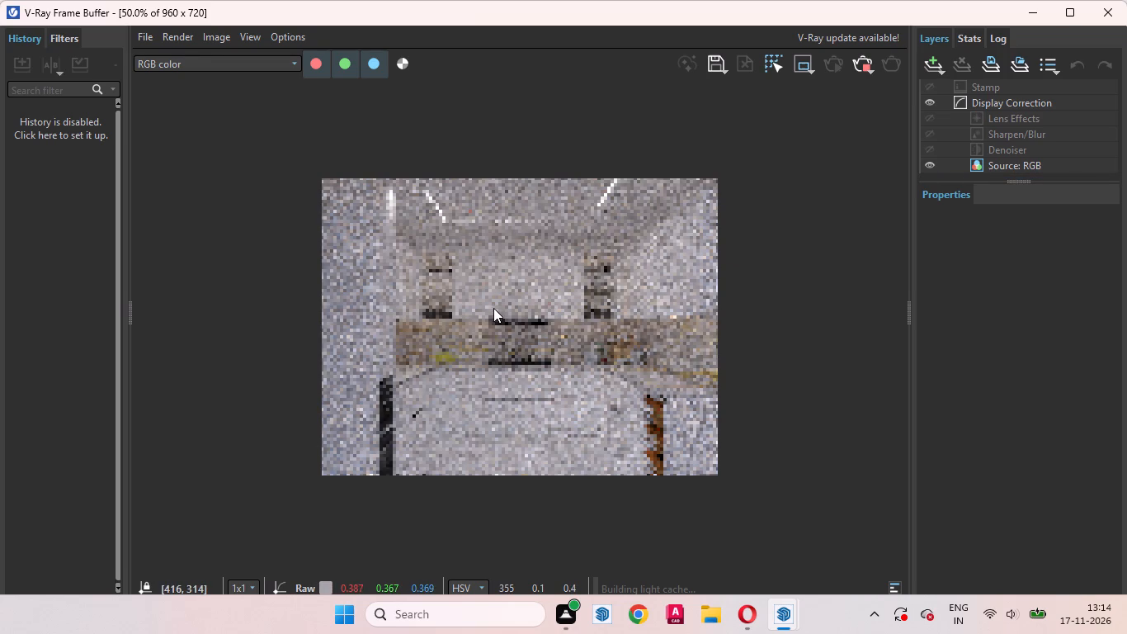
scroll(446, 335, down, 1)
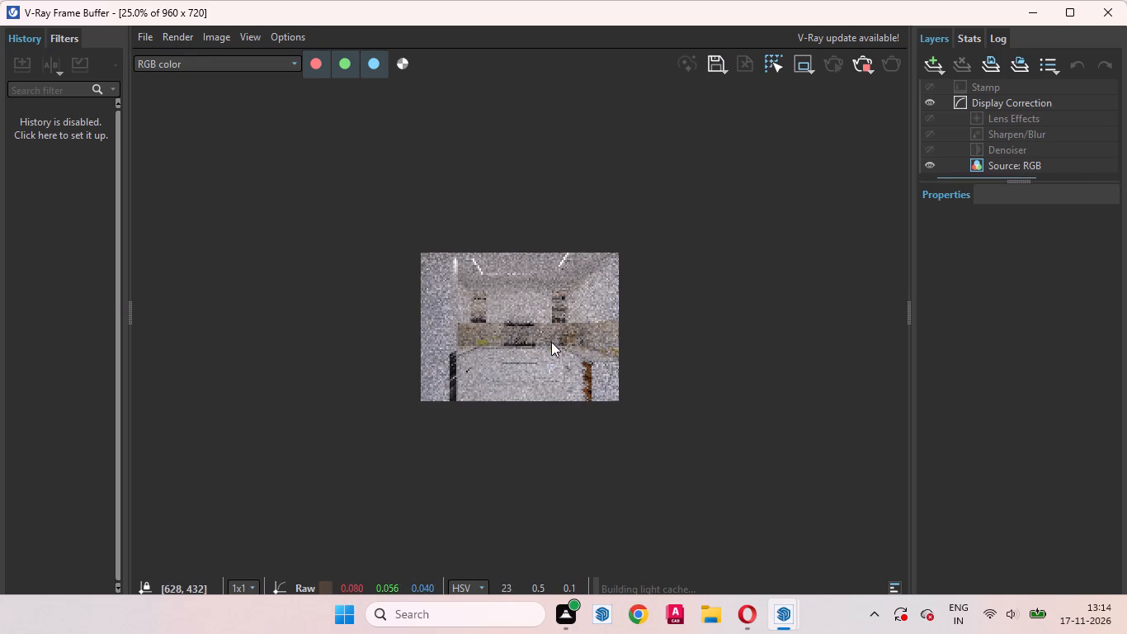
scroll(534, 366, up, 1)
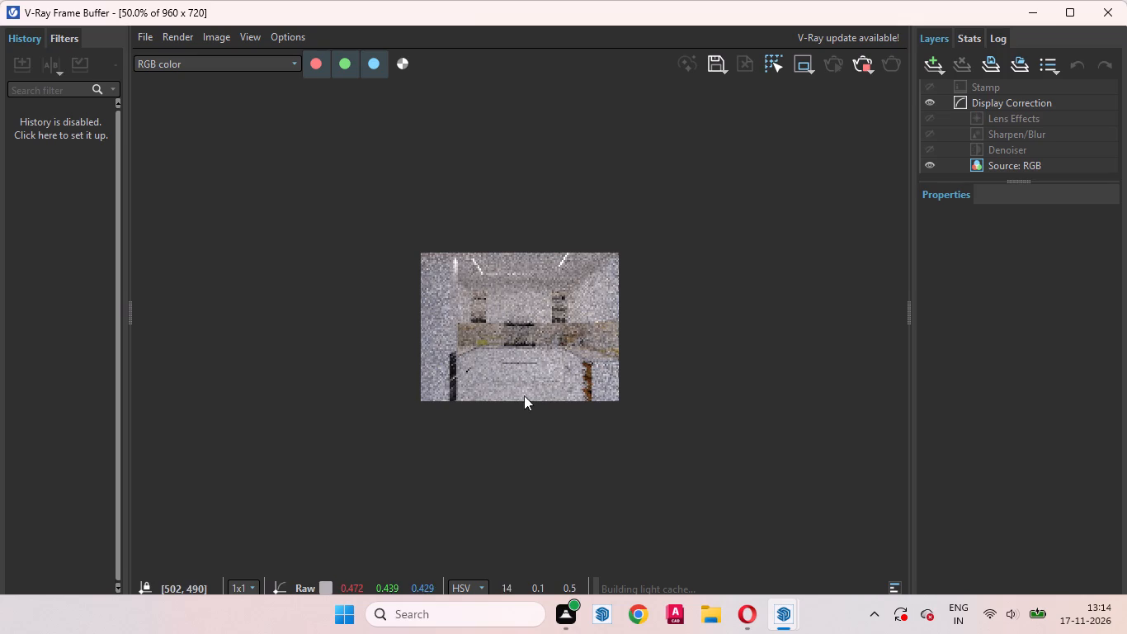
scroll(517, 416, up, 1)
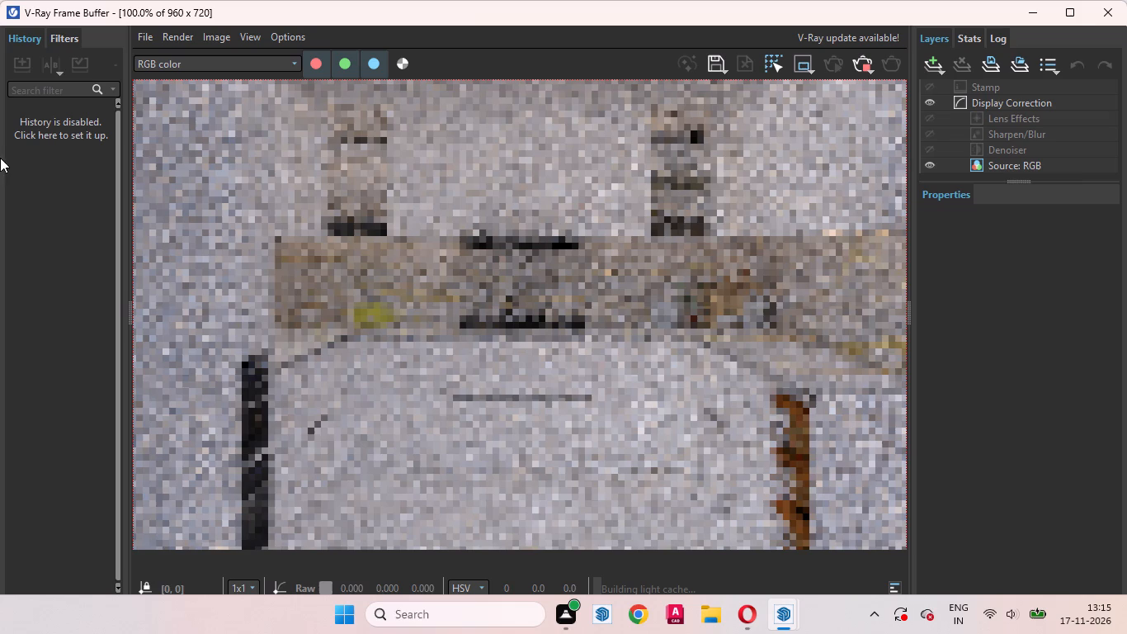
scroll(549, 354, down, 1)
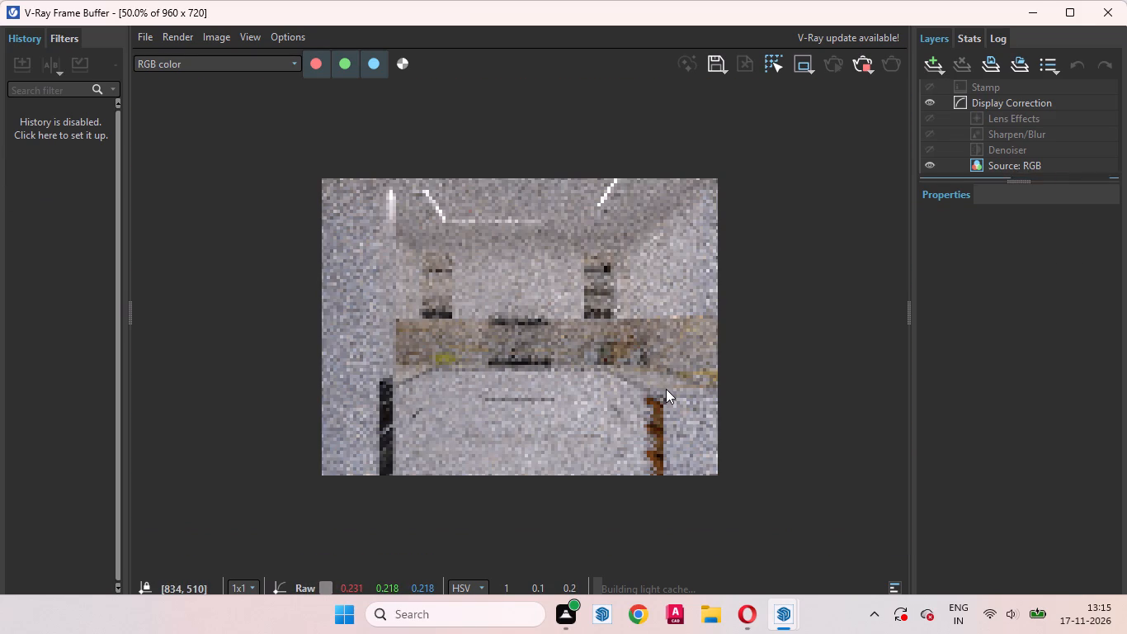
scroll(491, 298, up, 1)
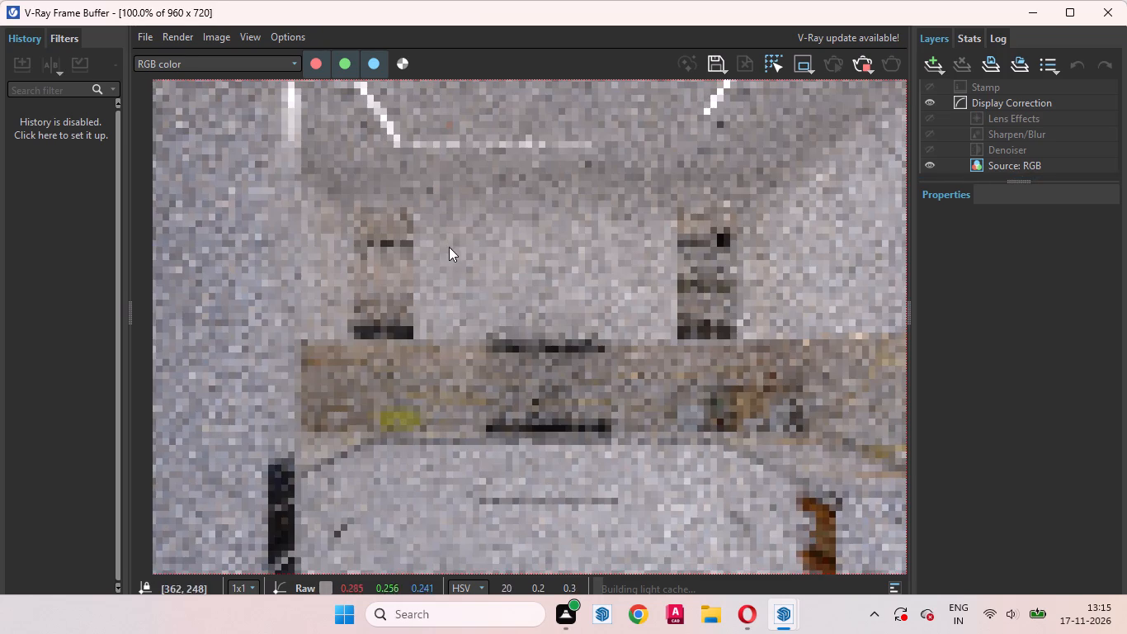
scroll(511, 388, down, 1)
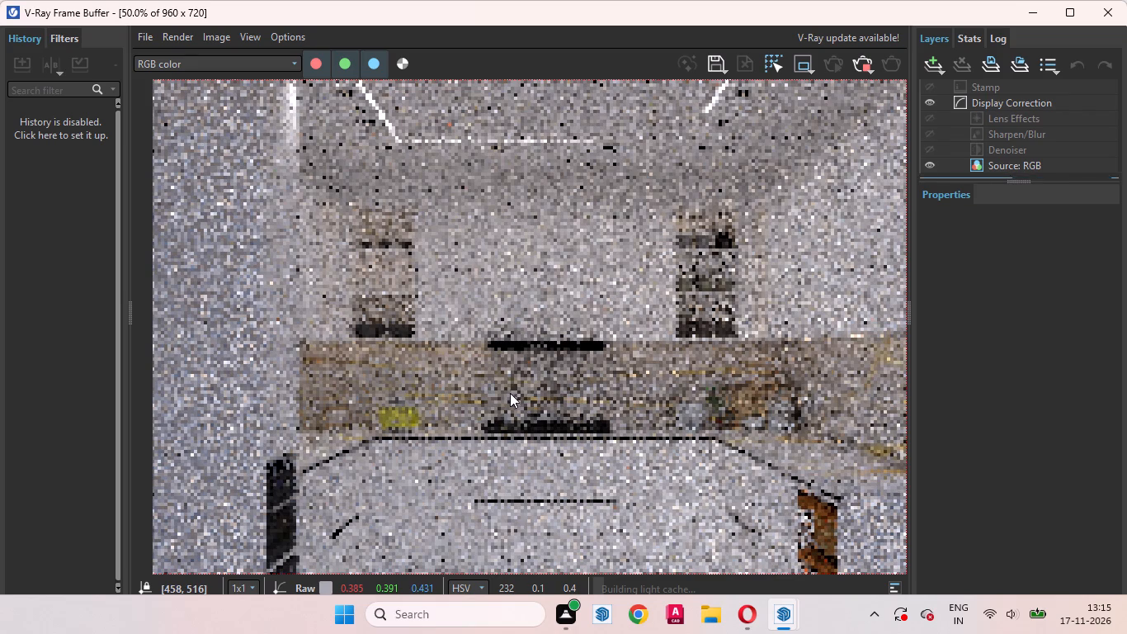
scroll(516, 399, down, 1)
scroll(490, 287, up, 1)
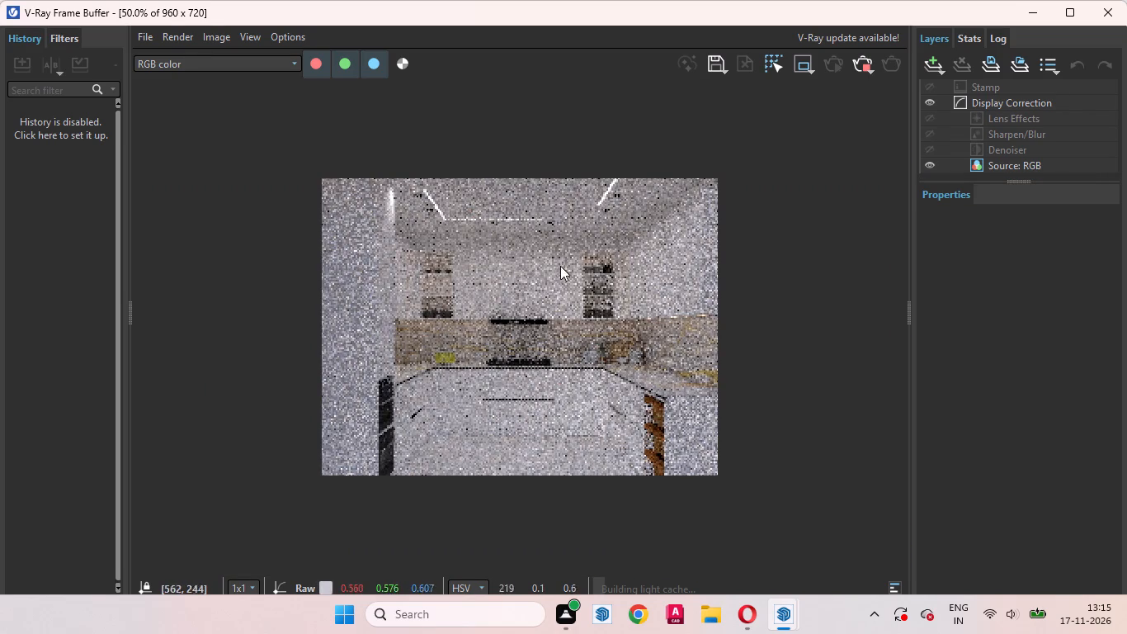
scroll(562, 239, up, 2)
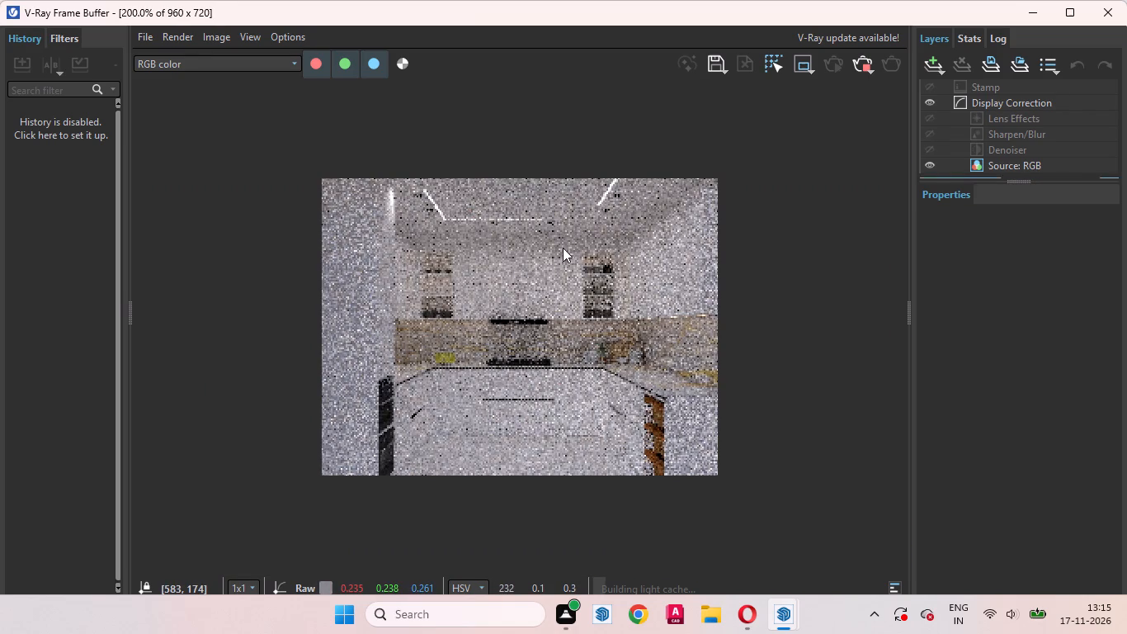
scroll(562, 253, down, 1)
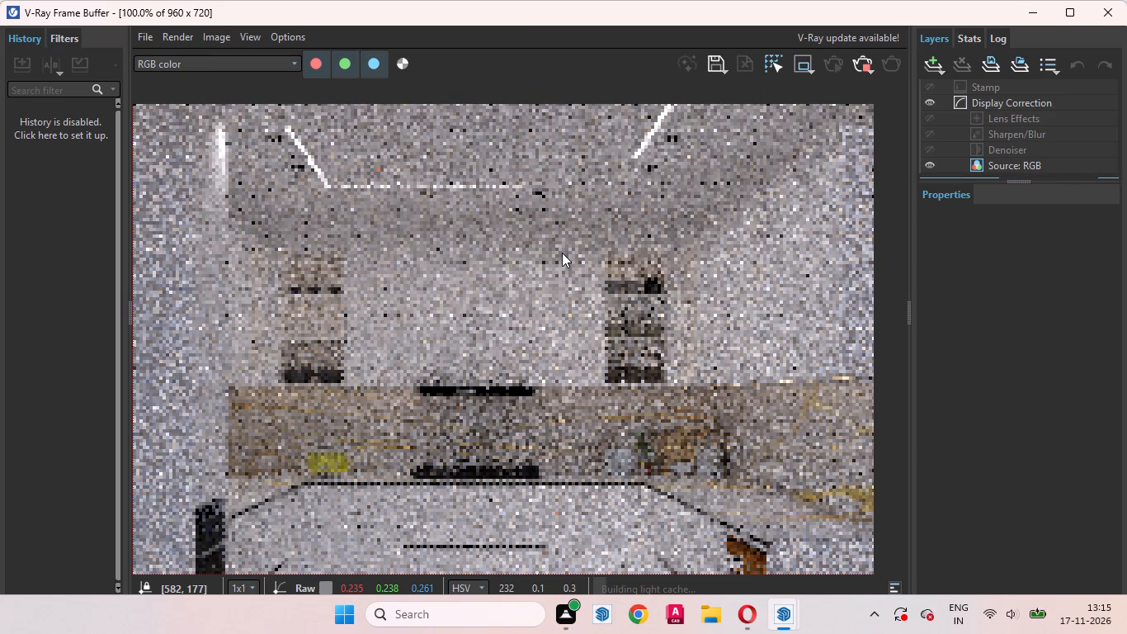
scroll(429, 296, down, 3)
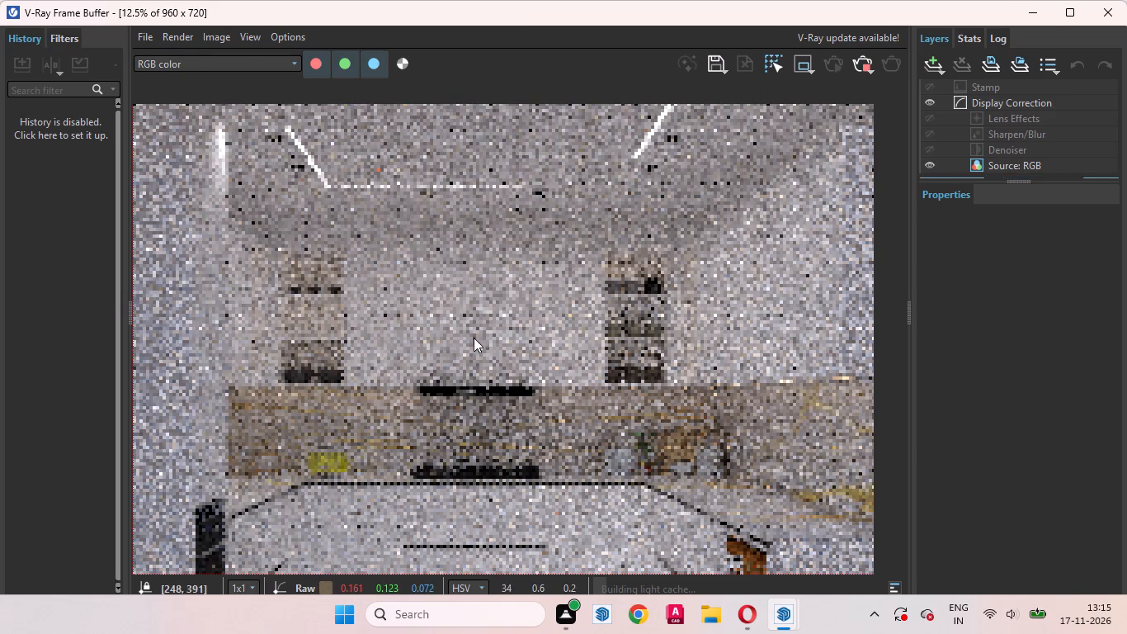
scroll(411, 334, down, 1)
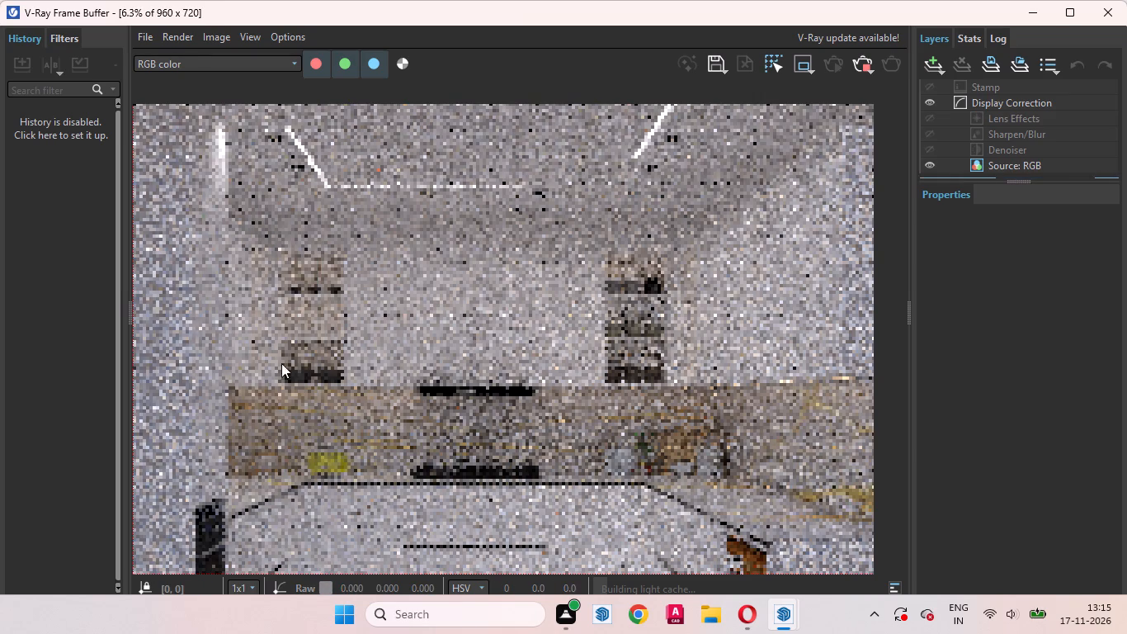
scroll(505, 351, down, 1)
scroll(514, 339, up, 1)
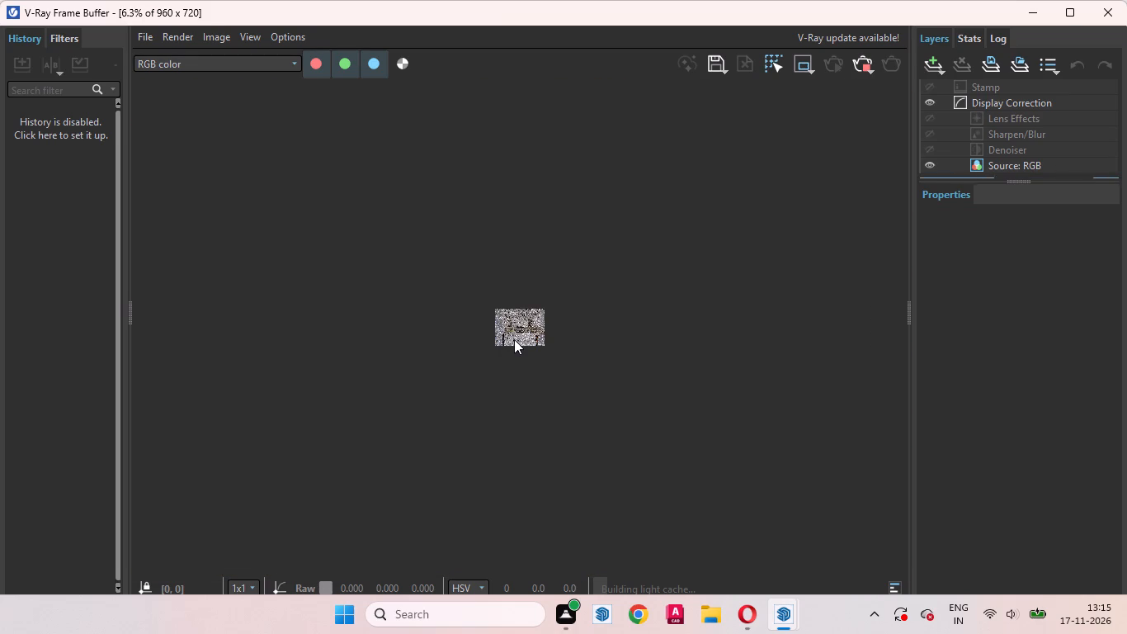
scroll(514, 339, up, 3)
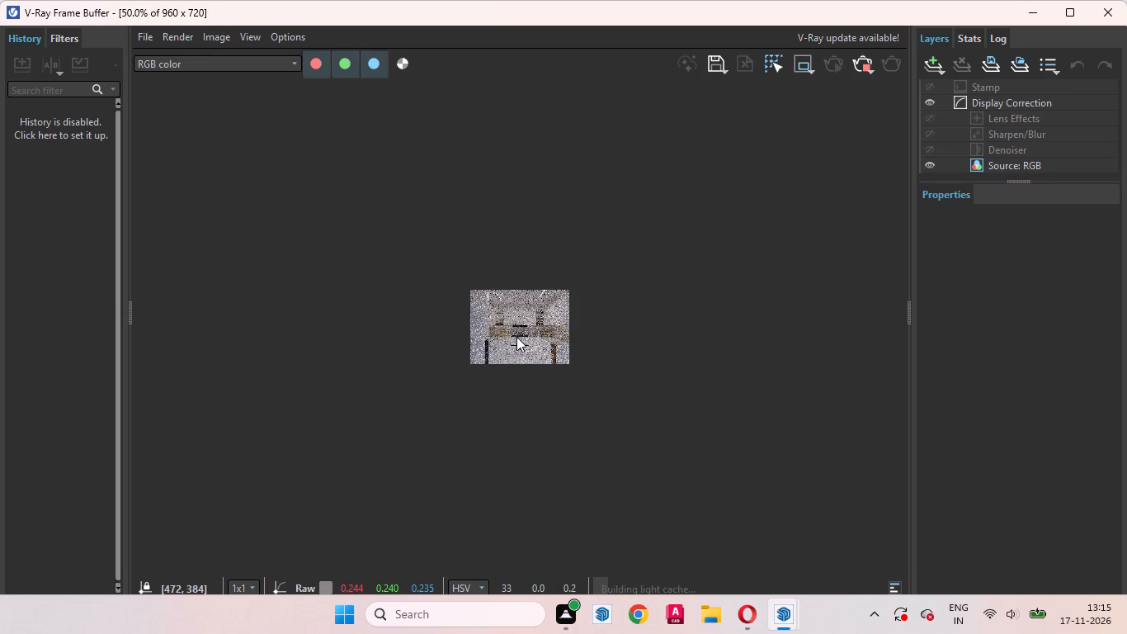
scroll(508, 334, up, 1)
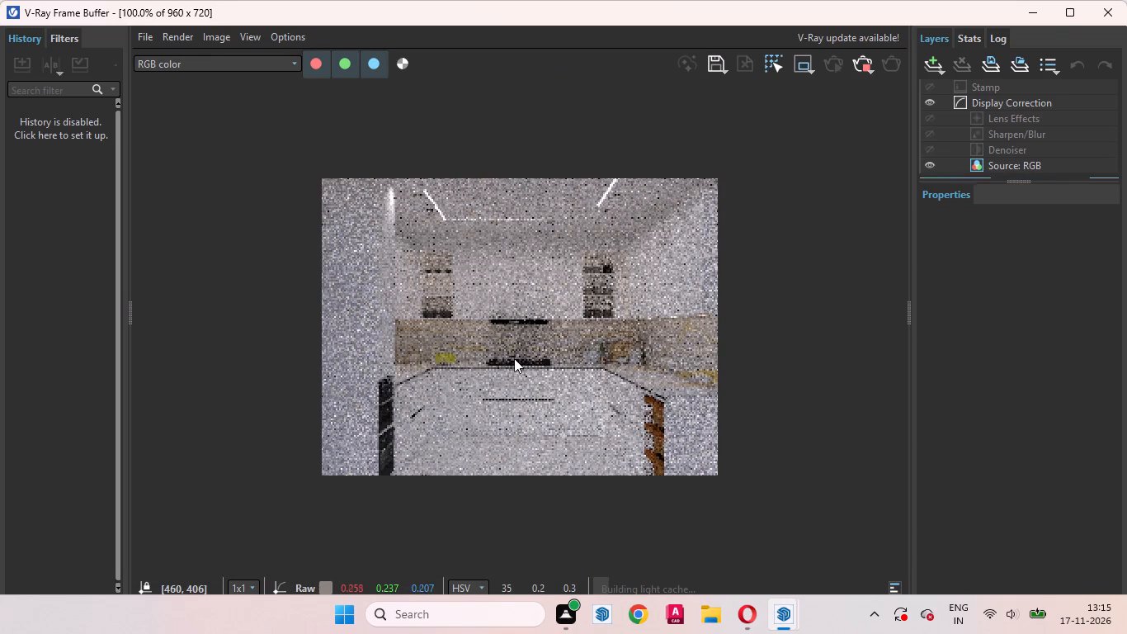
scroll(502, 363, down, 1)
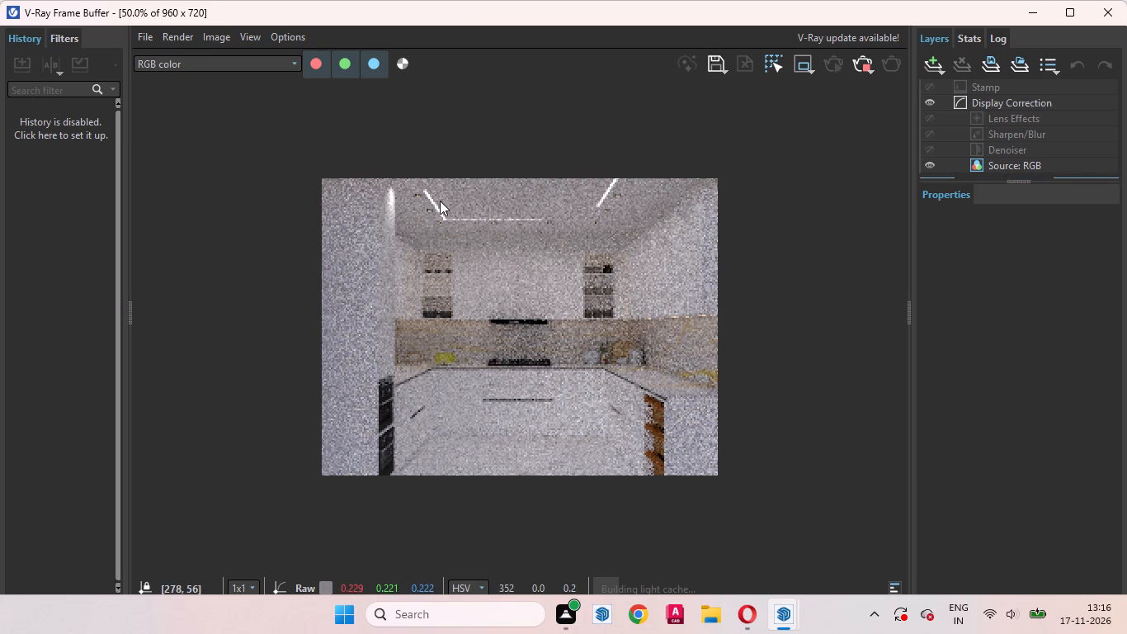
scroll(441, 201, up, 1)
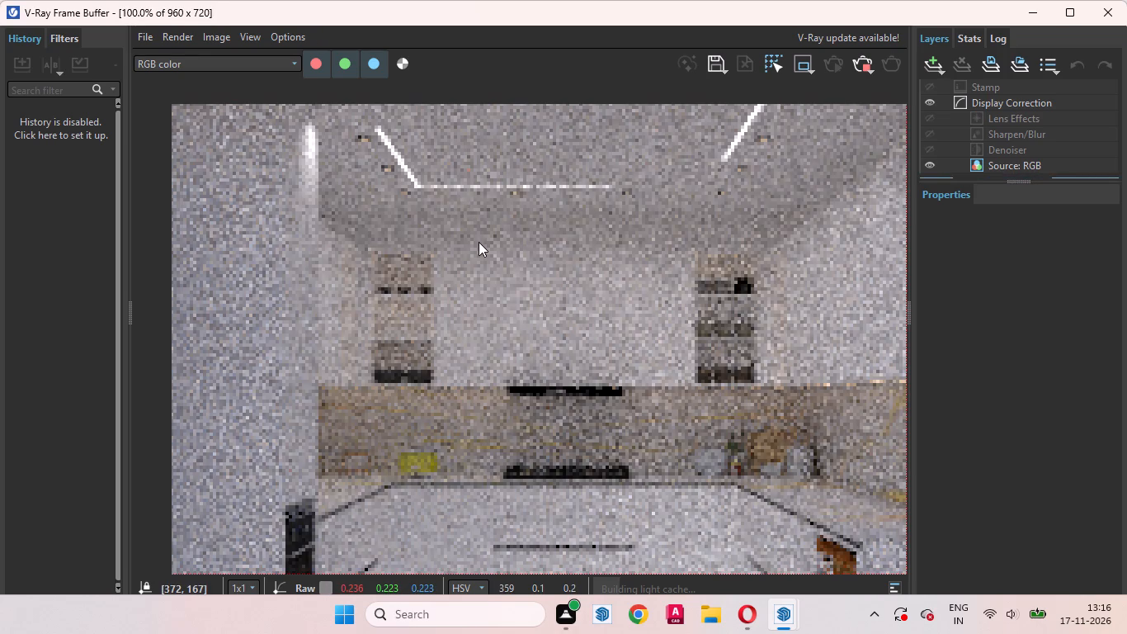
scroll(479, 242, down, 1)
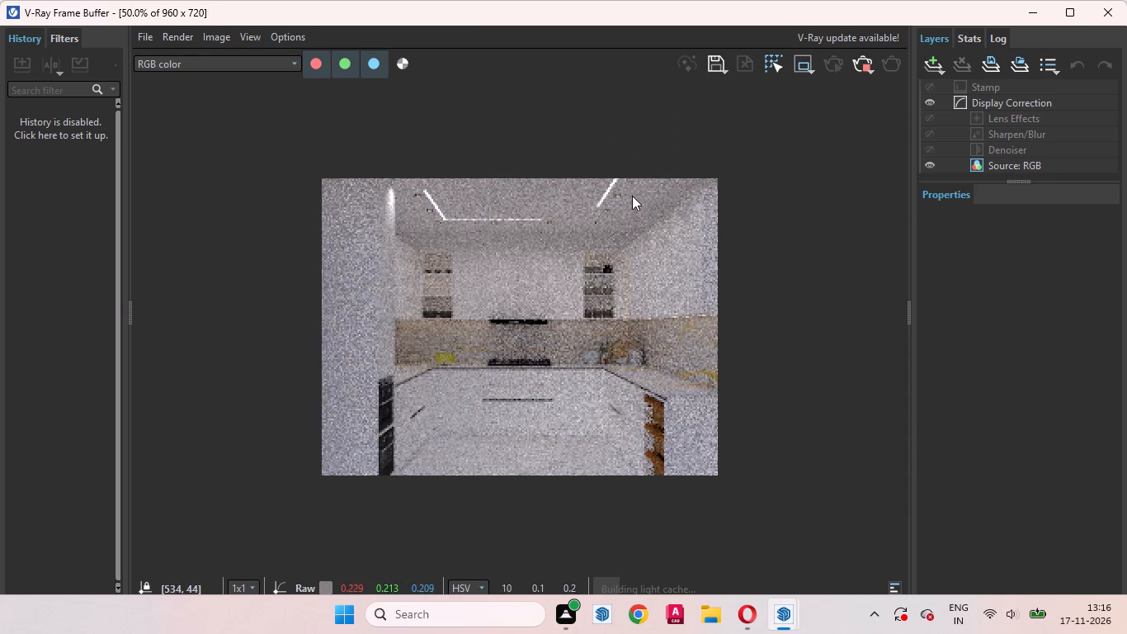
Stop the running render and minimize the V-Ray Frame Buffer to get back to the model.
click(858, 65)
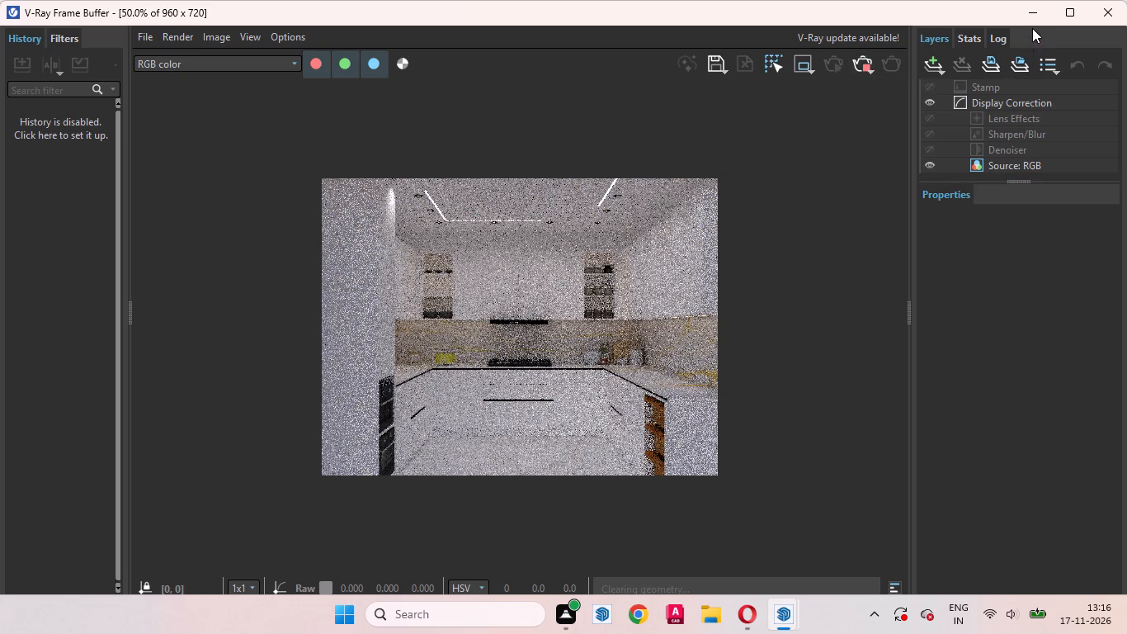
click(1032, 16)
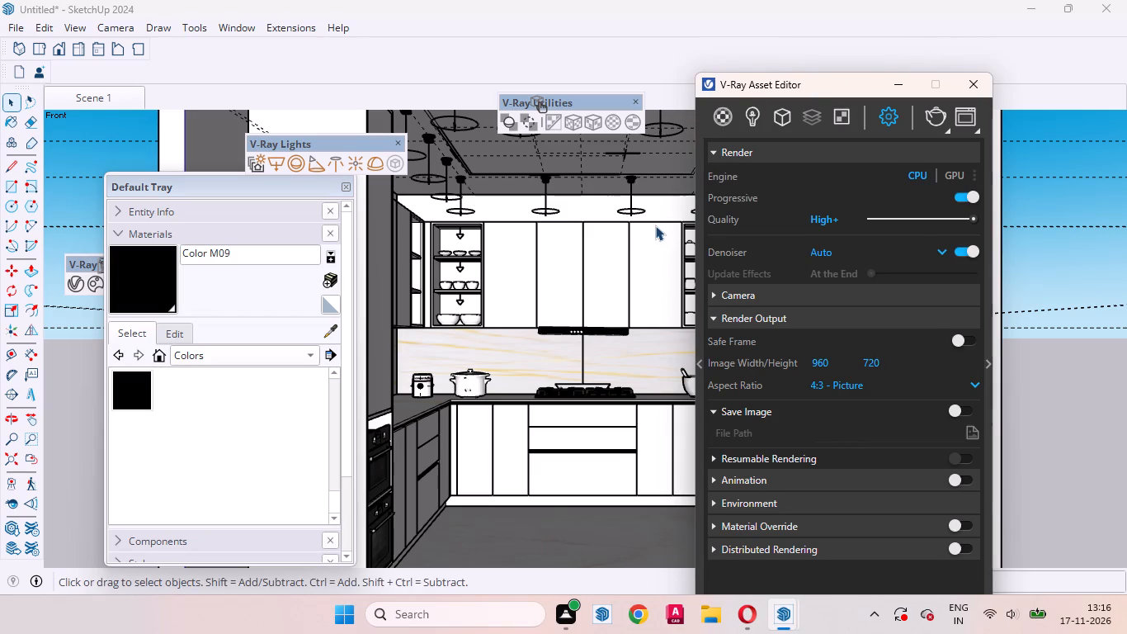
Copy Mesh Light#1's warm light colour to Mesh Light#2 and Mesh Light#3.
click(755, 131)
drag(854, 84, 677, 148)
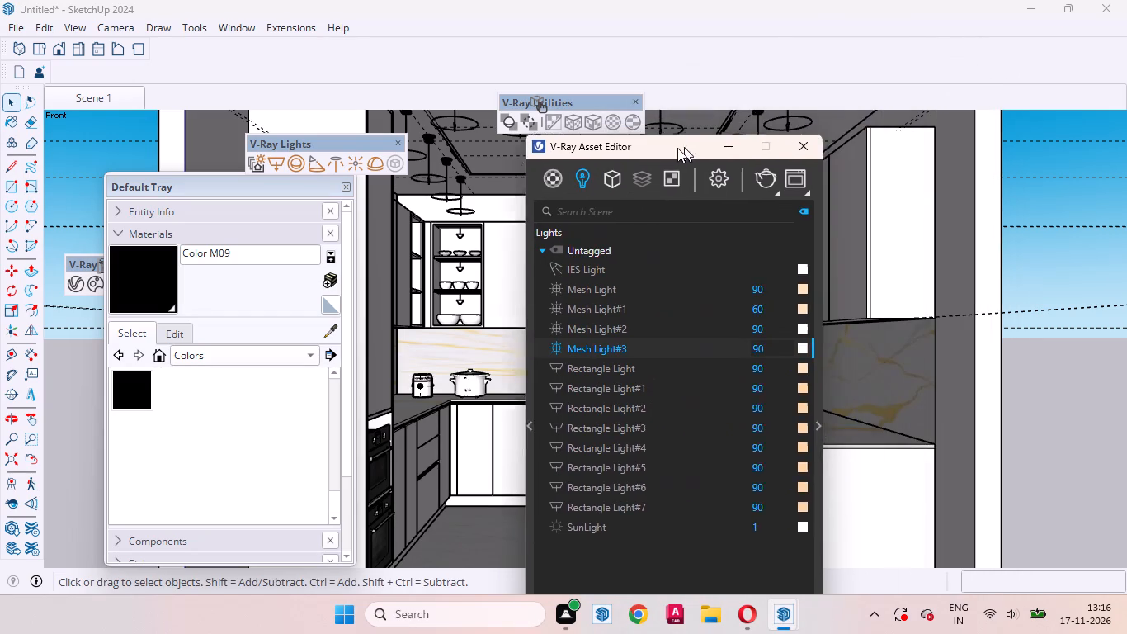
drag(677, 148, 362, 130)
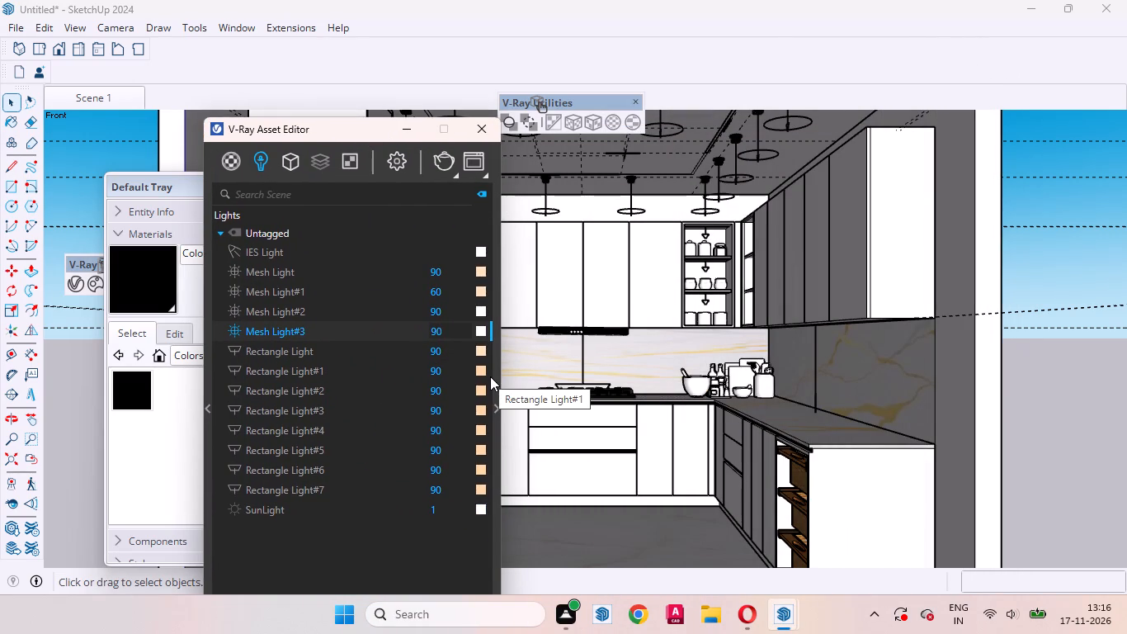
drag(478, 291, 476, 306)
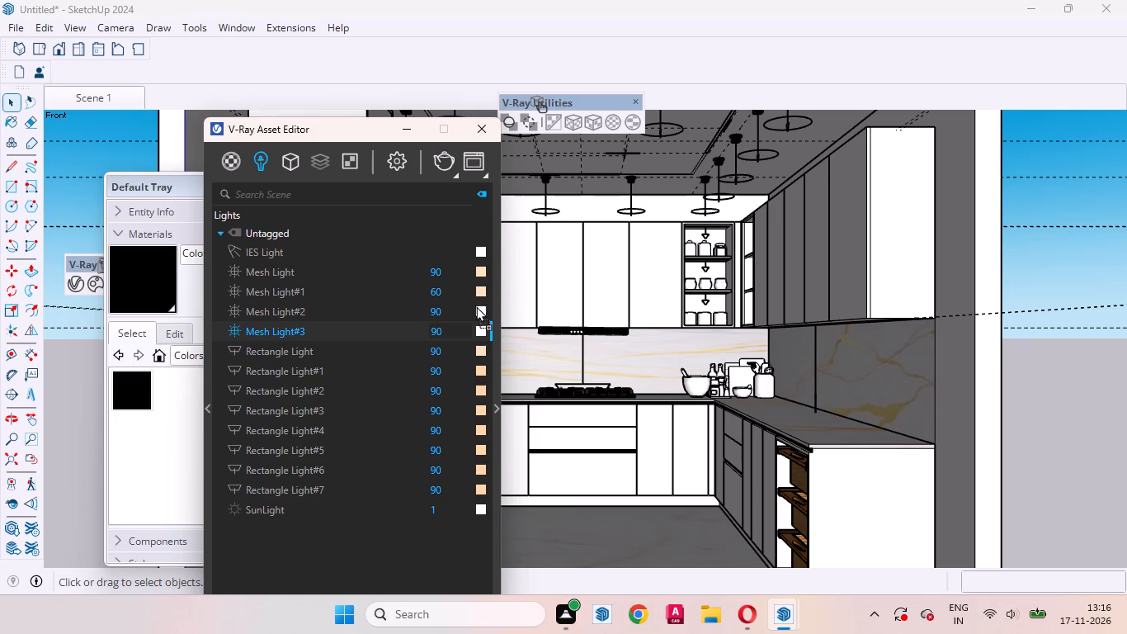
drag(476, 306, 476, 312)
drag(483, 313, 483, 332)
Open the intensity value of Mesh Light#1 for editing and move the Asset Editor clear of the right-hand kitchen view.
click(434, 291)
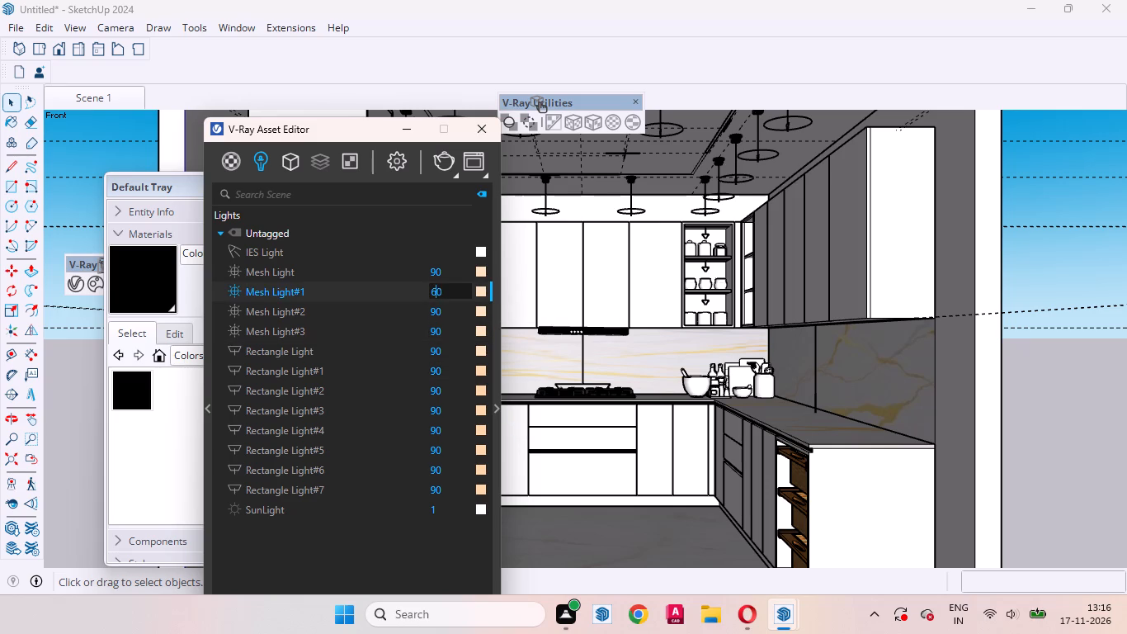
drag(314, 135, 320, 136)
drag(320, 136, 595, 209)
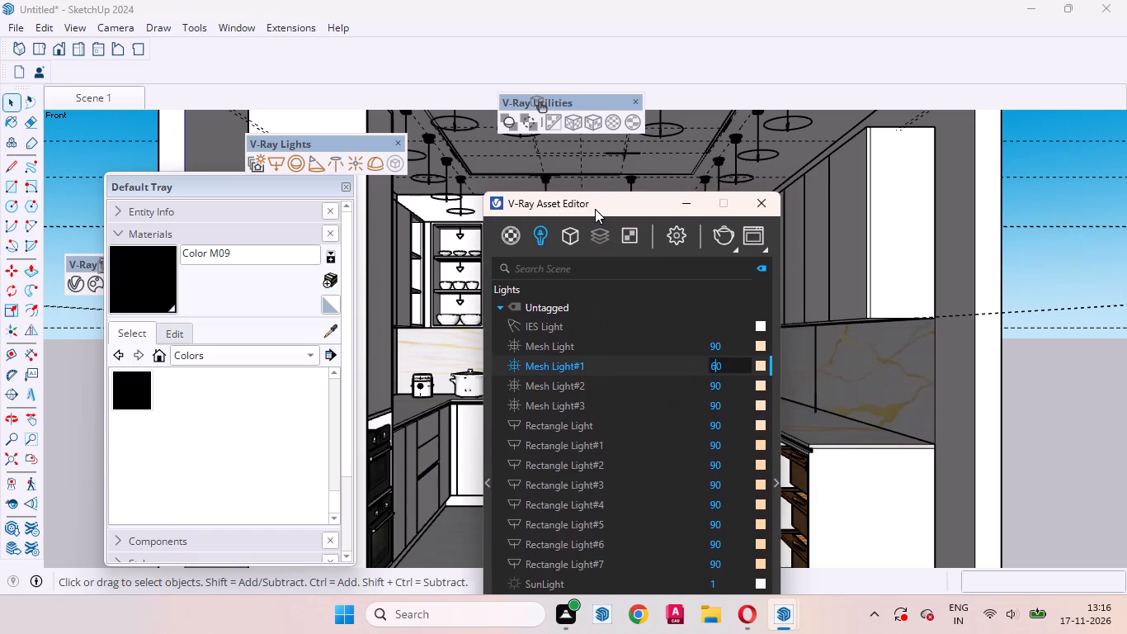
drag(595, 209, 429, 140)
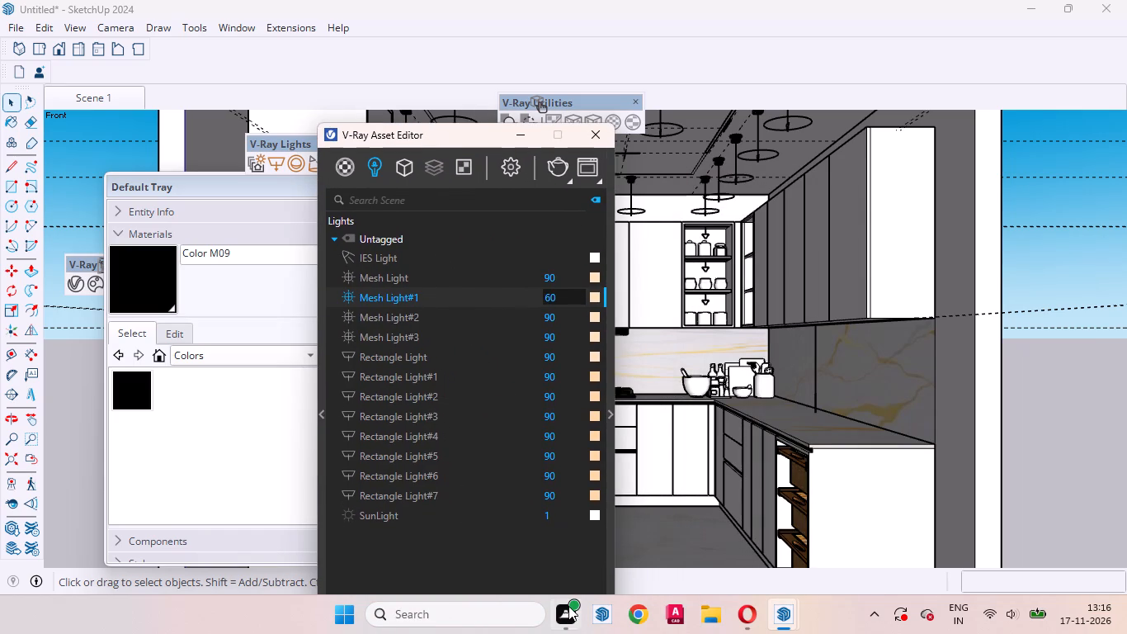
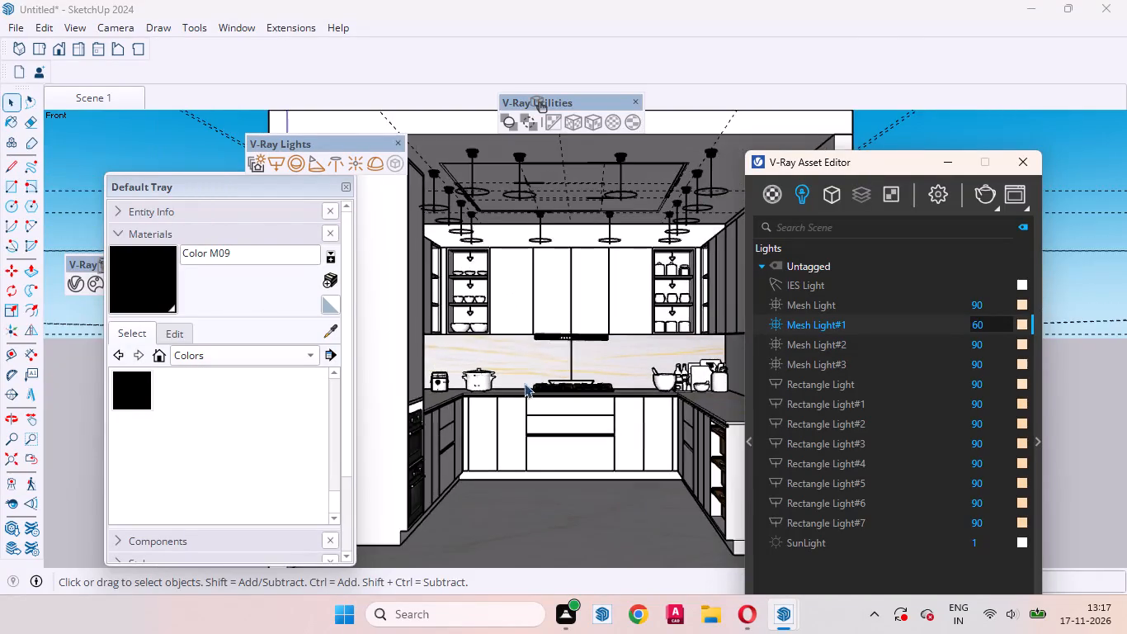
Examine the pot on the kitchen worktop up close from several angles and restore the Scene 1 view.
scroll(524, 383, down, 3)
scroll(543, 373, up, 6)
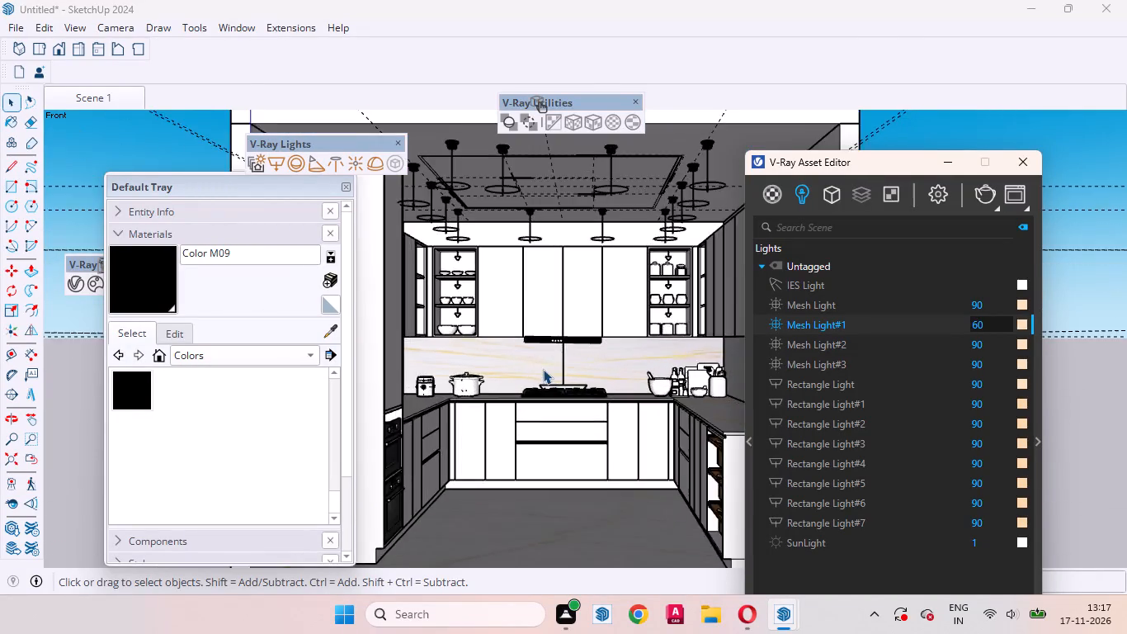
scroll(543, 369, up, 2)
click(92, 98)
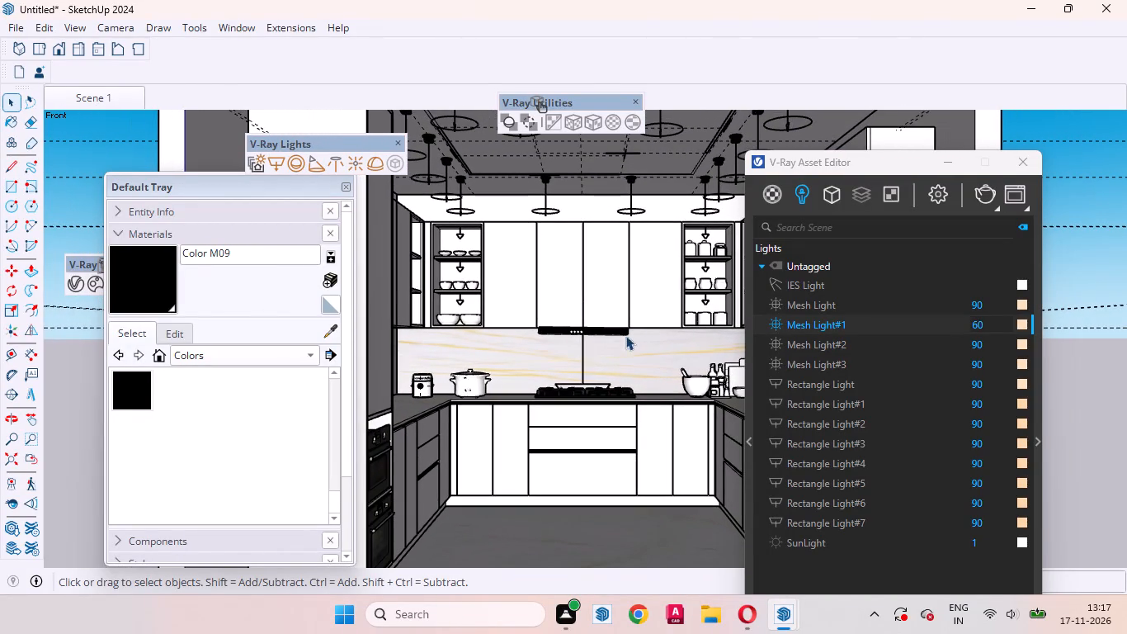
drag(229, 186, 365, 405)
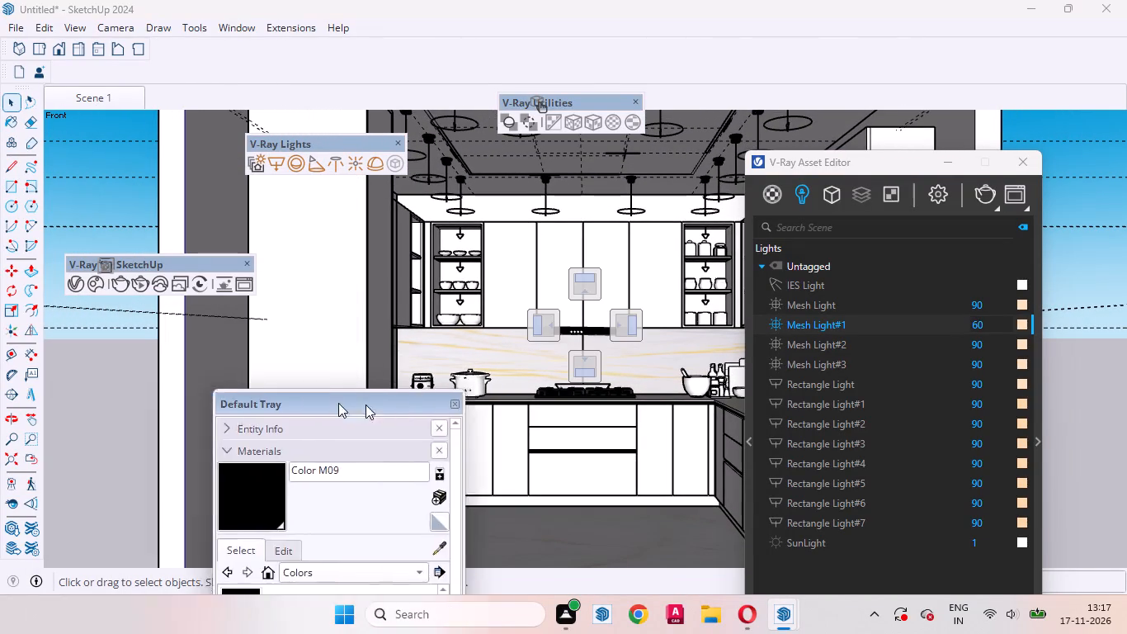
drag(365, 405, 149, 420)
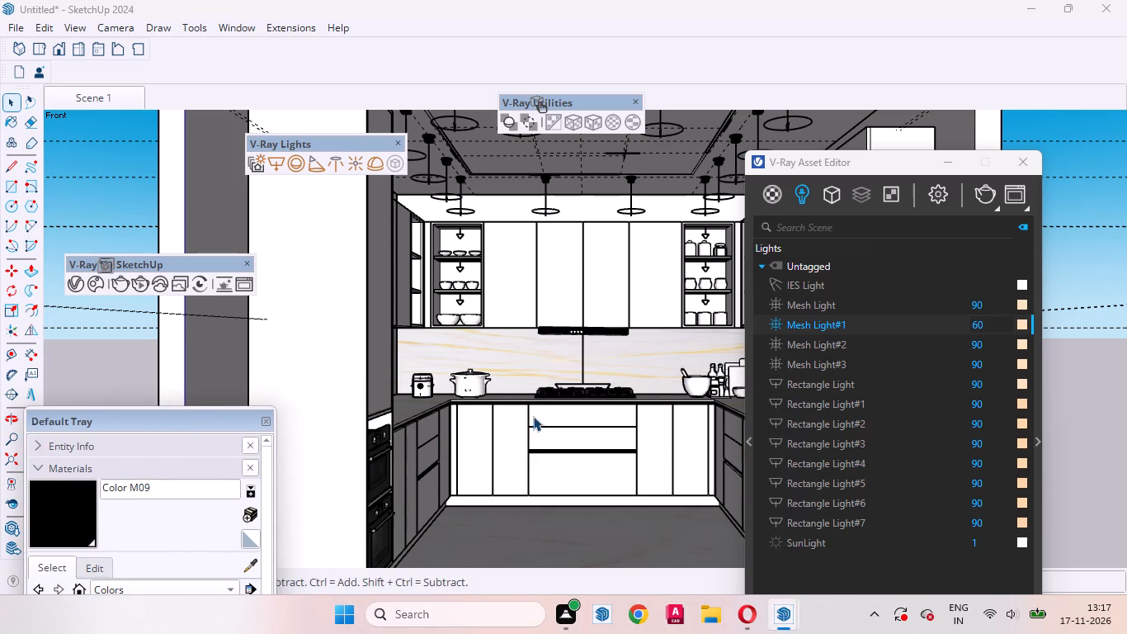
scroll(533, 416, up, 4)
scroll(390, 395, up, 19)
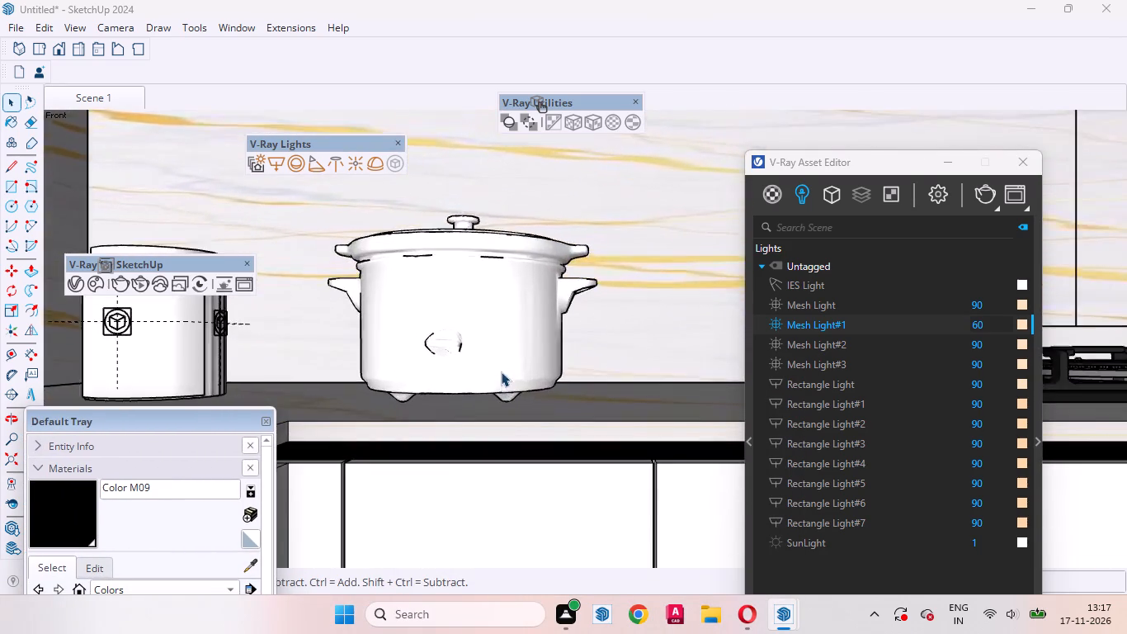
scroll(501, 371, up, 6)
middle_drag(473, 316, 132, 412)
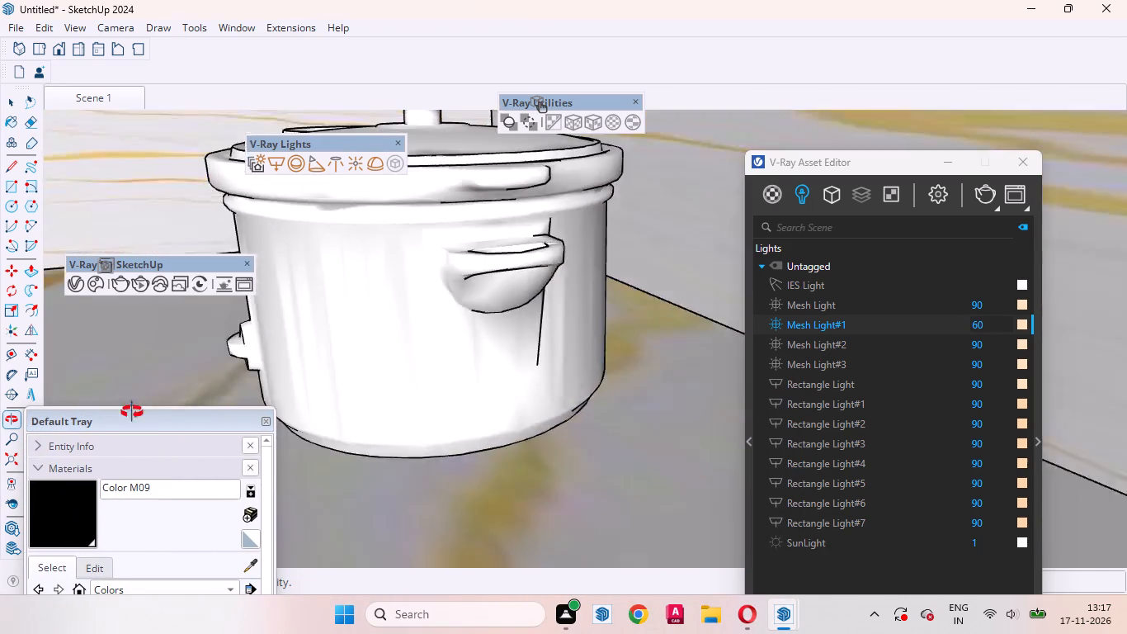
middle_drag(132, 412, 647, 438)
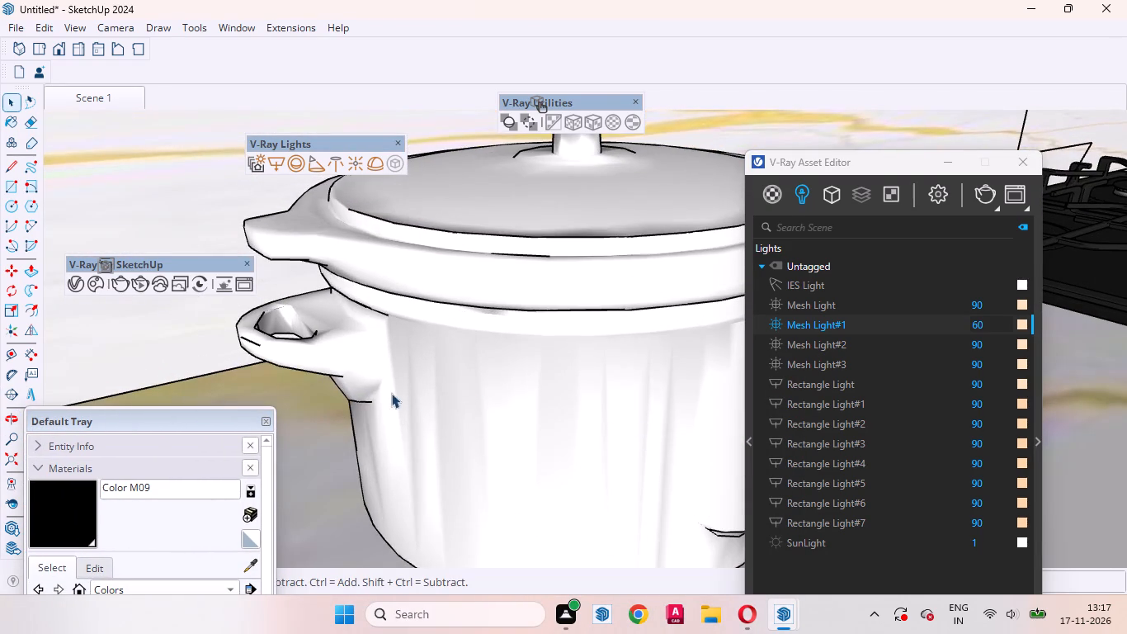
scroll(477, 384, up, 3)
middle_drag(523, 358, 237, 327)
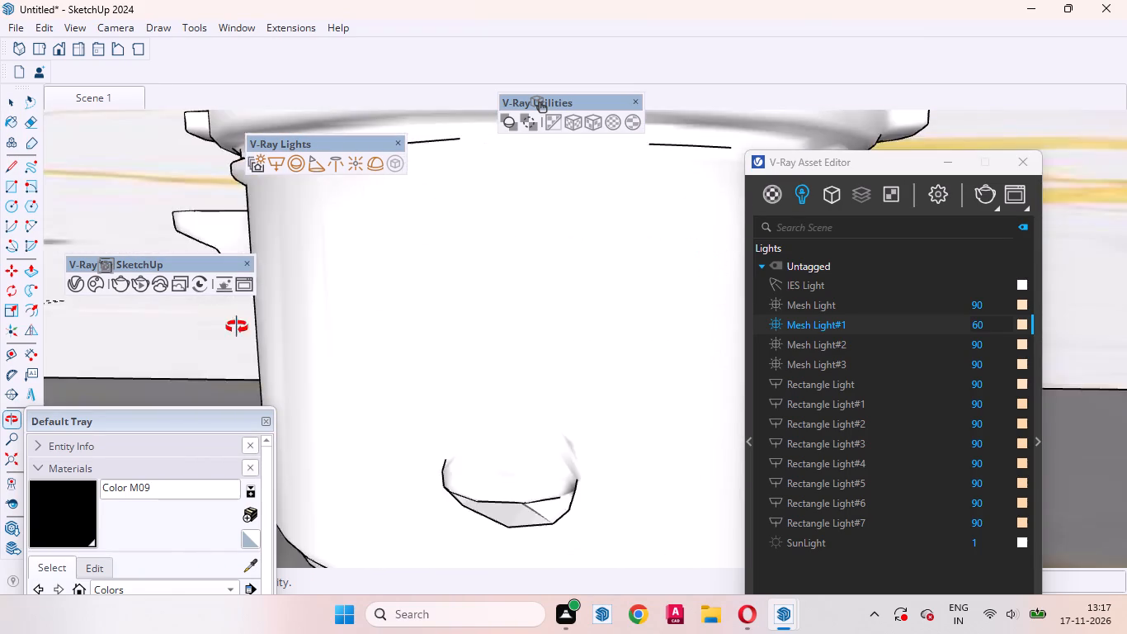
middle_drag(237, 327, 191, 395)
scroll(284, 380, up, 1)
scroll(559, 324, down, 16)
scroll(537, 318, up, 1)
scroll(537, 318, down, 1)
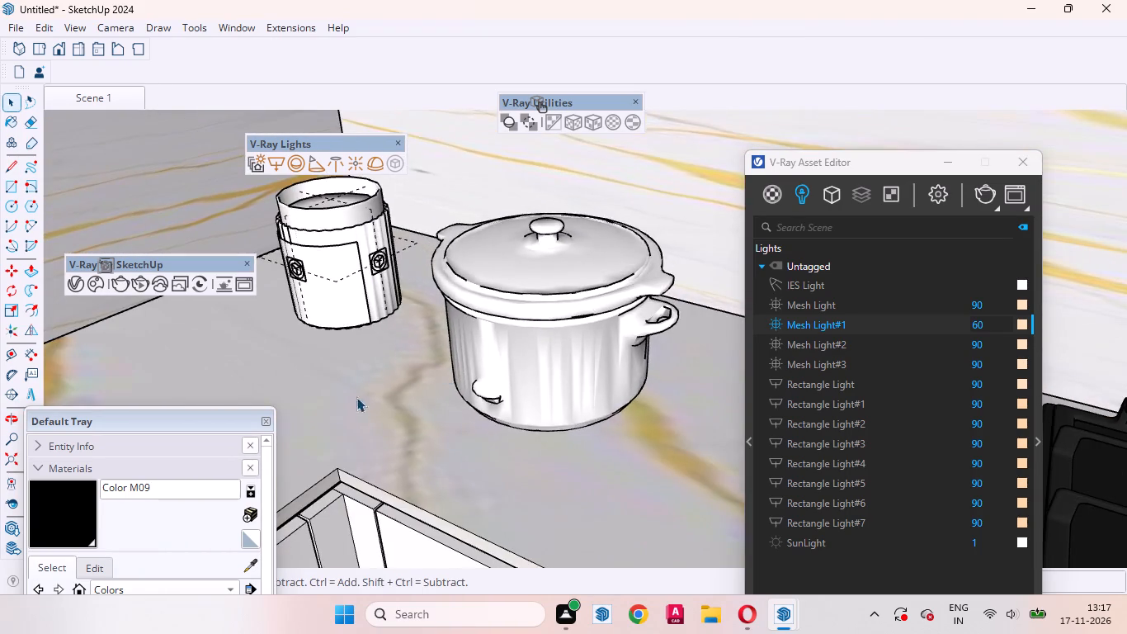
middle_drag(395, 392, 572, 359)
click(115, 100)
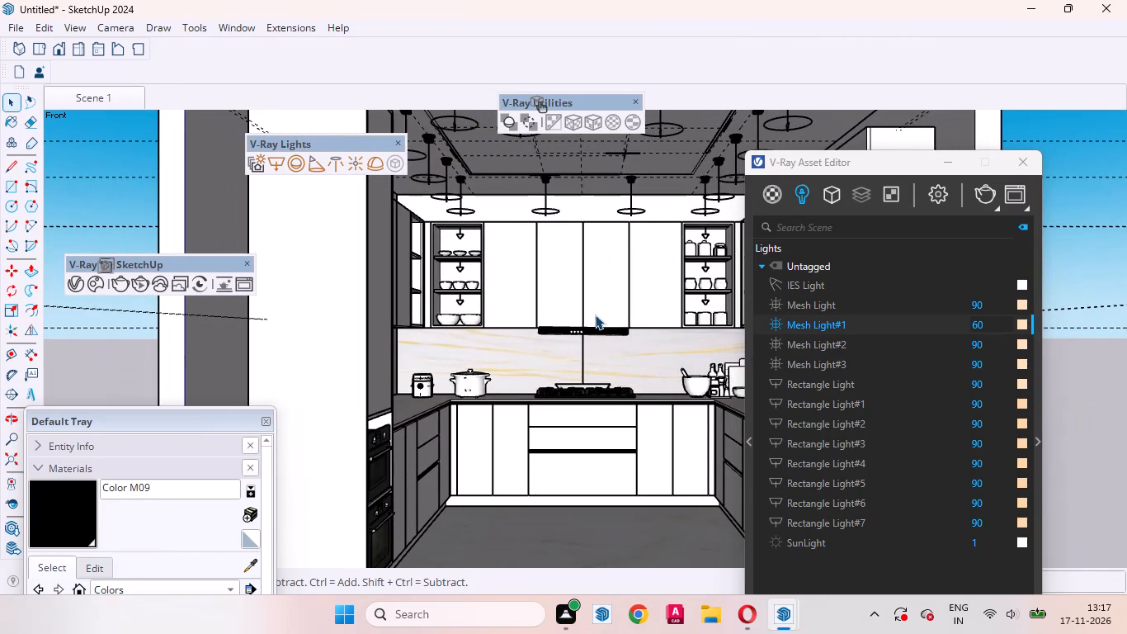
Paint the front frame face of the back wall's left open-shelf cabinet with black Color M09.
scroll(516, 439, down, 4)
scroll(477, 308, up, 11)
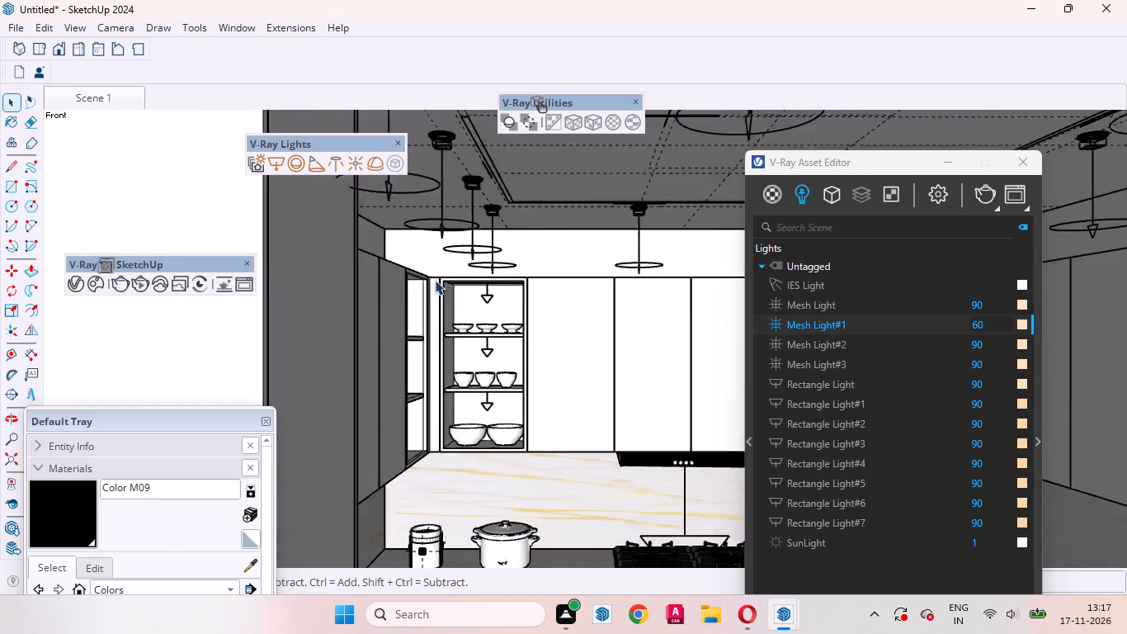
scroll(435, 280, up, 5)
scroll(396, 362, down, 5)
drag(149, 418, 465, 406)
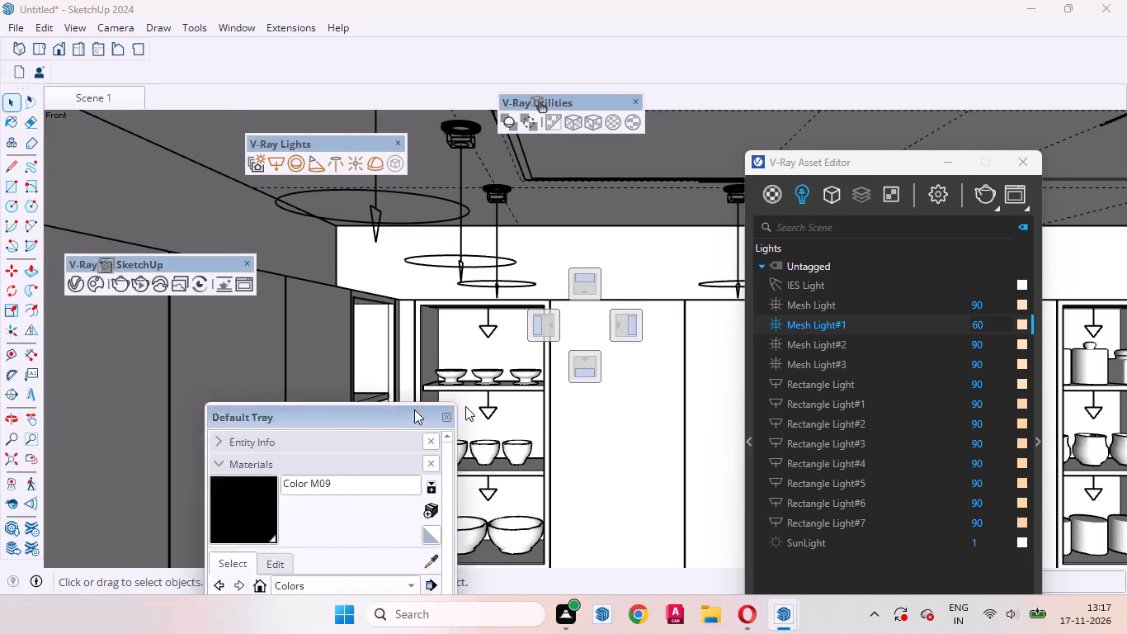
drag(465, 406, 994, 263)
scroll(455, 339, up, 12)
double_click(395, 291)
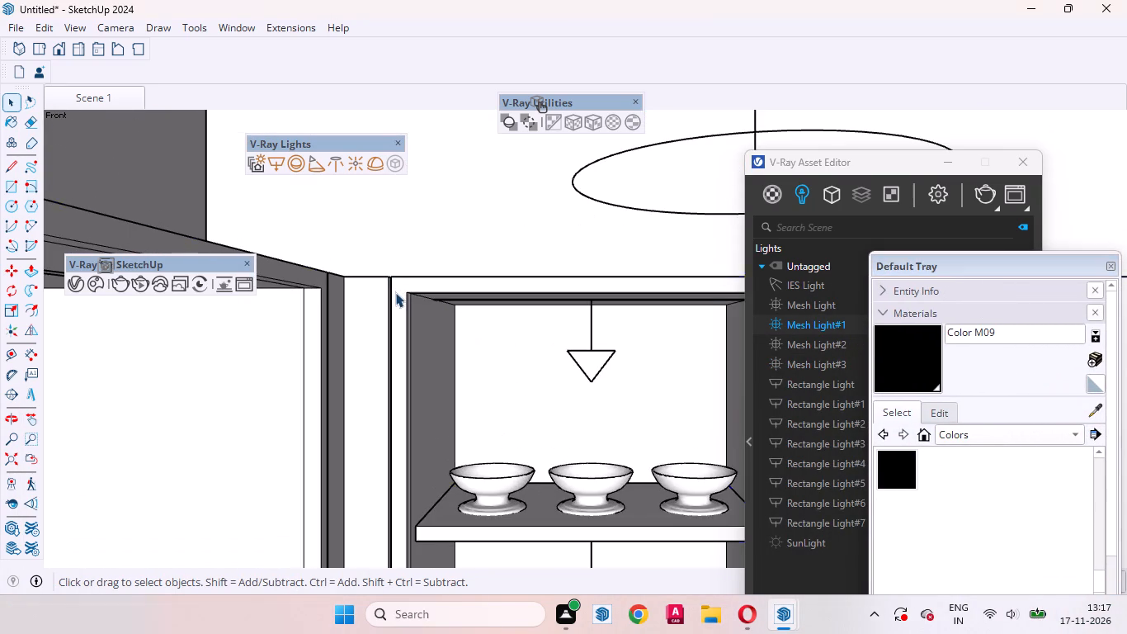
click(397, 297)
click(927, 352)
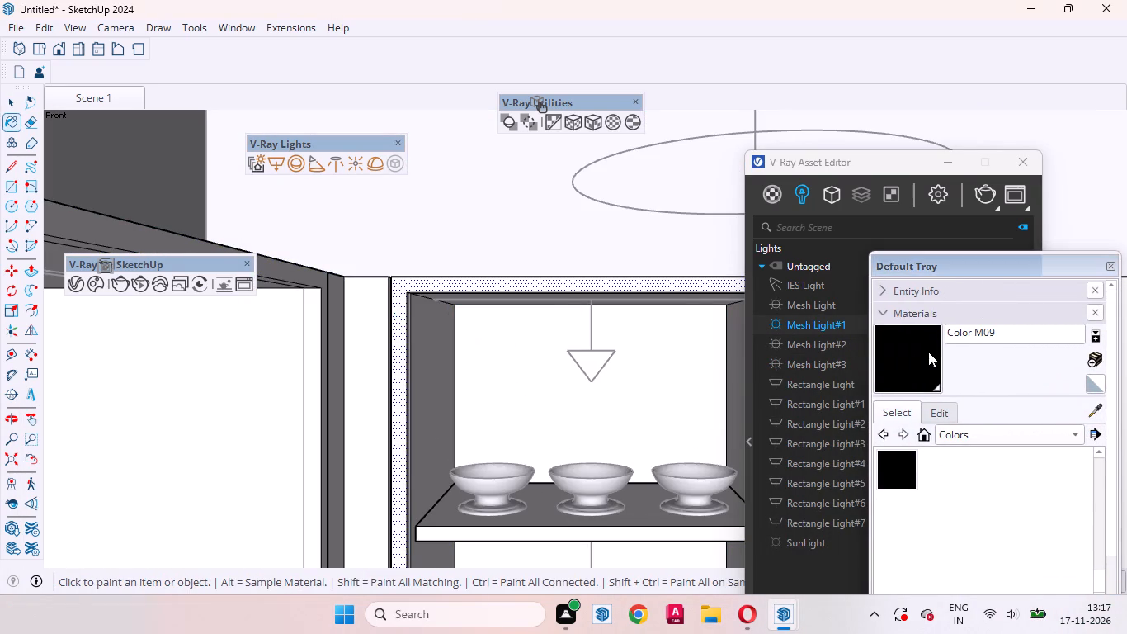
scroll(511, 325, up, 8)
scroll(673, 393, down, 1)
scroll(683, 401, up, 1)
scroll(696, 409, down, 1)
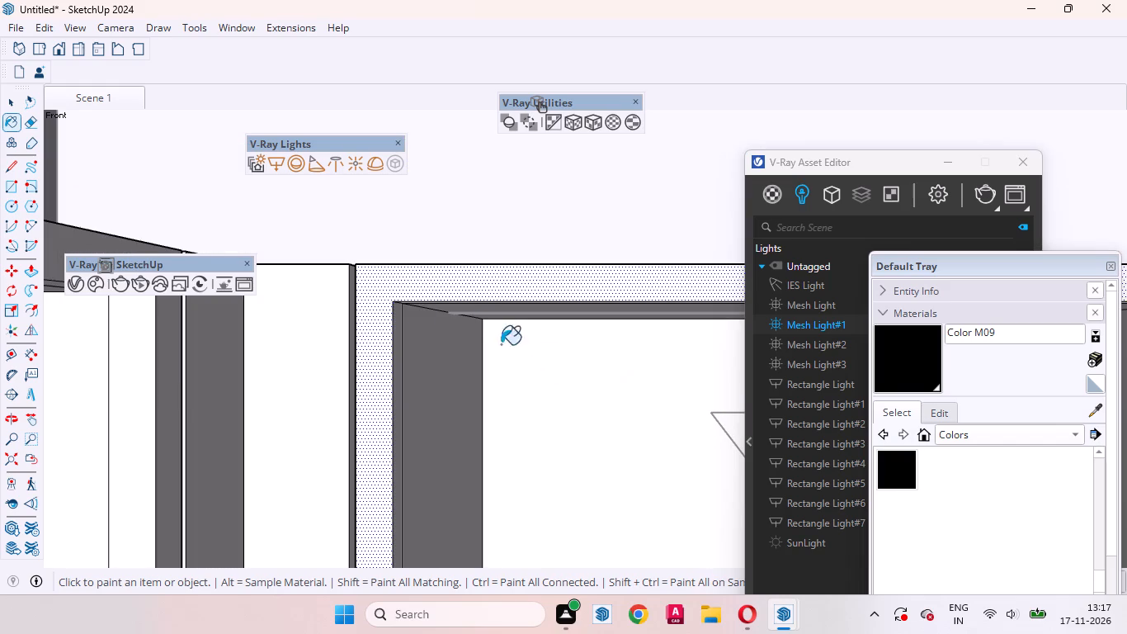
click(374, 314)
Paint the left and top inner edge strips of the open-shelf cabinet's frame with Color M09.
scroll(403, 317, up, 11)
click(377, 316)
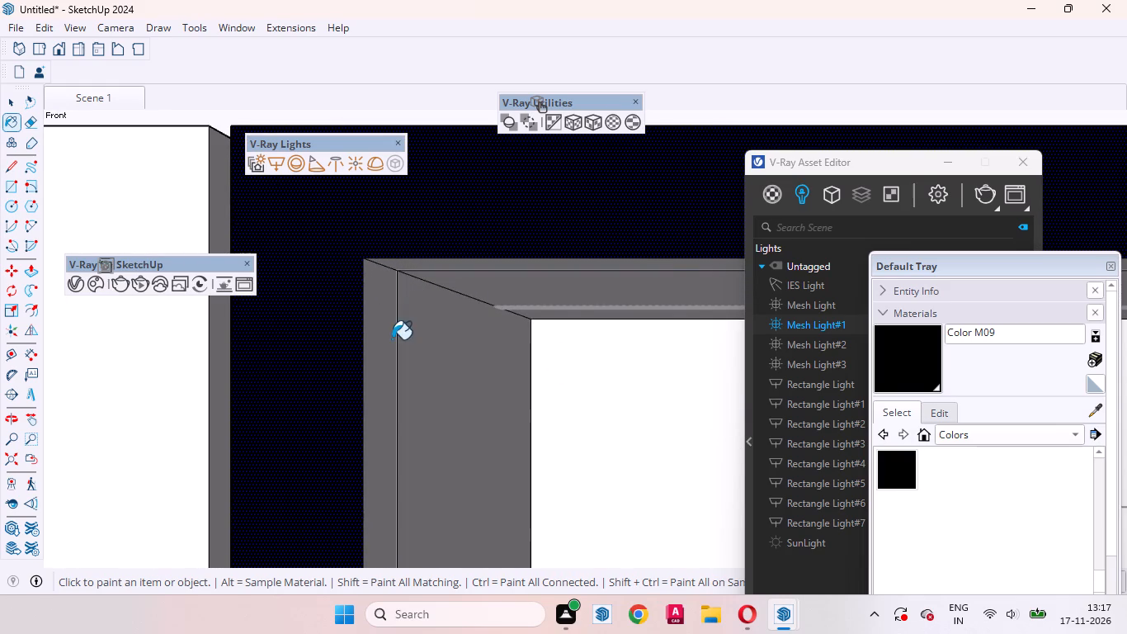
middle_drag(392, 339, 389, 253)
click(435, 264)
scroll(364, 356, down, 6)
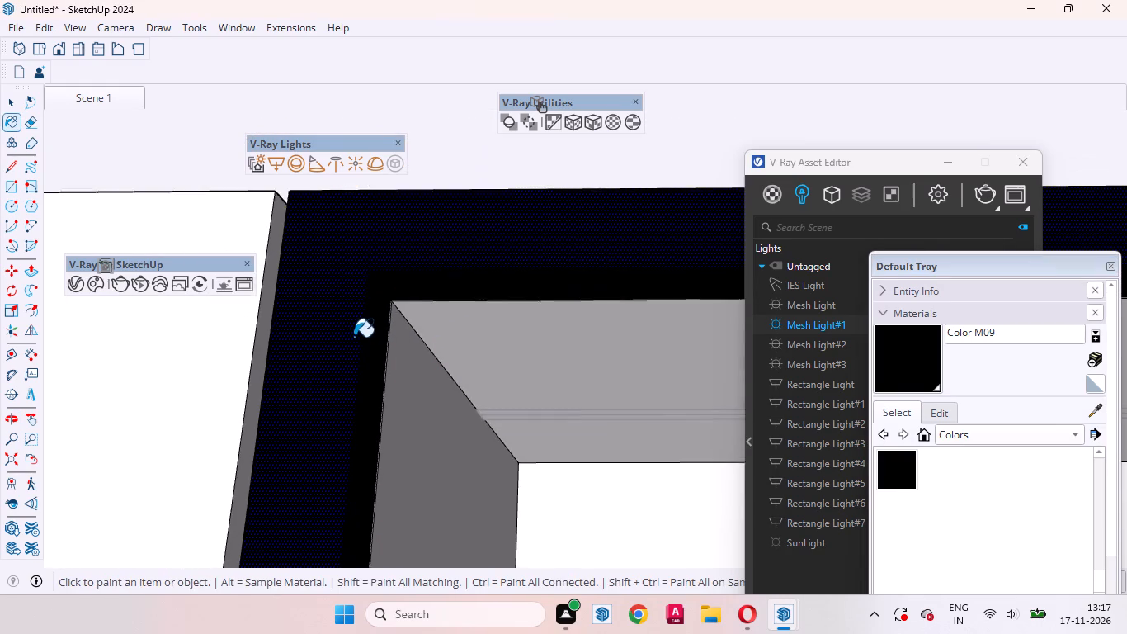
Paint the top and left outer edge faces of the open-shelf cabinet's frame with Color M09.
scroll(354, 337, down, 5)
scroll(356, 328, up, 1)
scroll(356, 328, down, 2)
middle_drag(422, 276, 479, 399)
scroll(439, 401, up, 8)
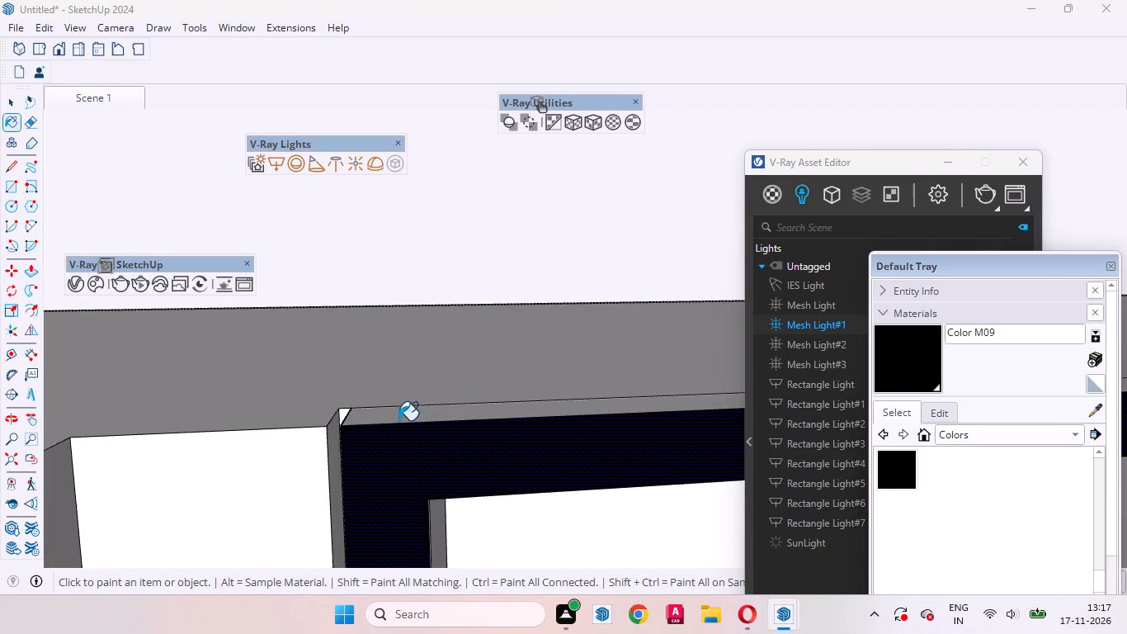
scroll(398, 420, up, 4)
click(370, 411)
scroll(315, 455, up, 1)
middle_drag(315, 455, 525, 446)
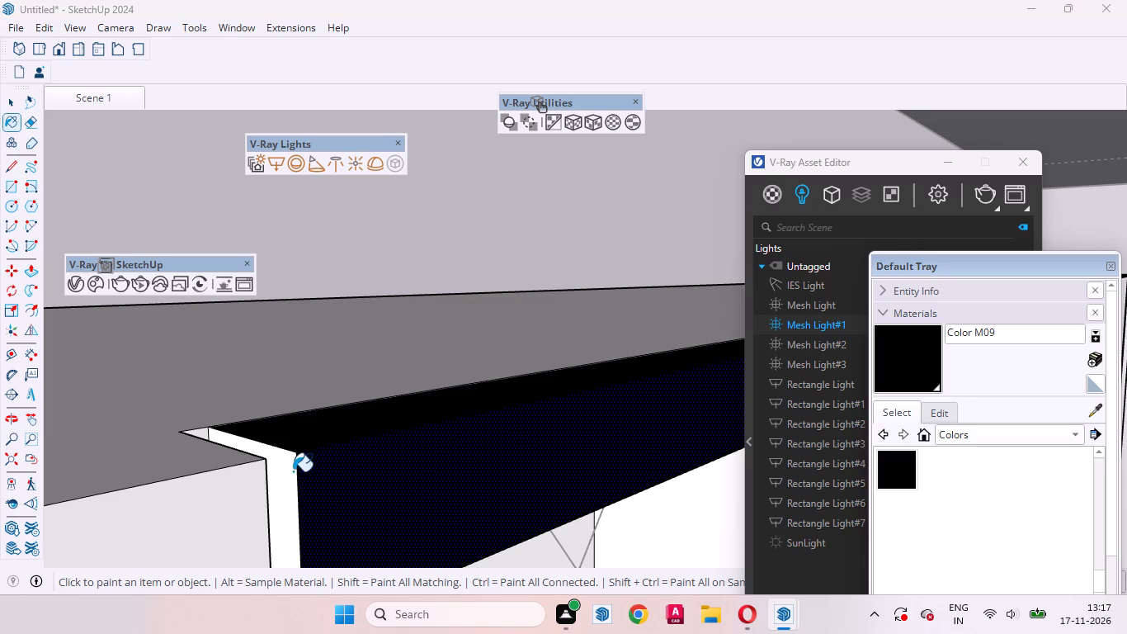
click(293, 471)
Paint the right inner edge strip and right outer edge of the open-shelf cabinet's frame with Color M09.
middle_drag(379, 473, 172, 499)
scroll(163, 454, down, 17)
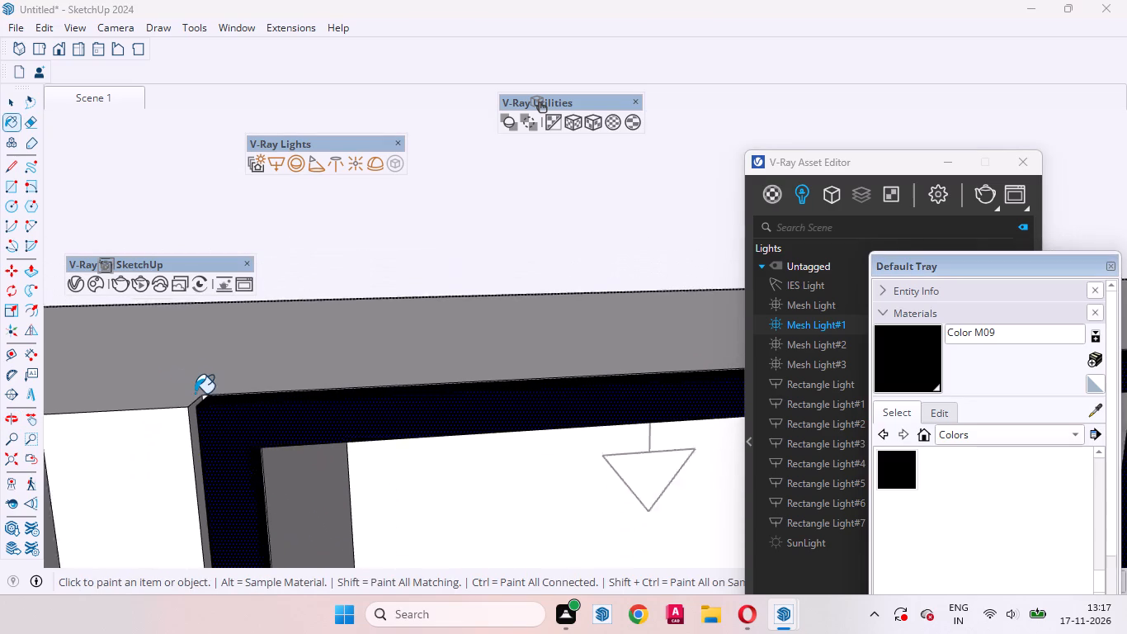
scroll(195, 393, down, 11)
scroll(528, 414, up, 17)
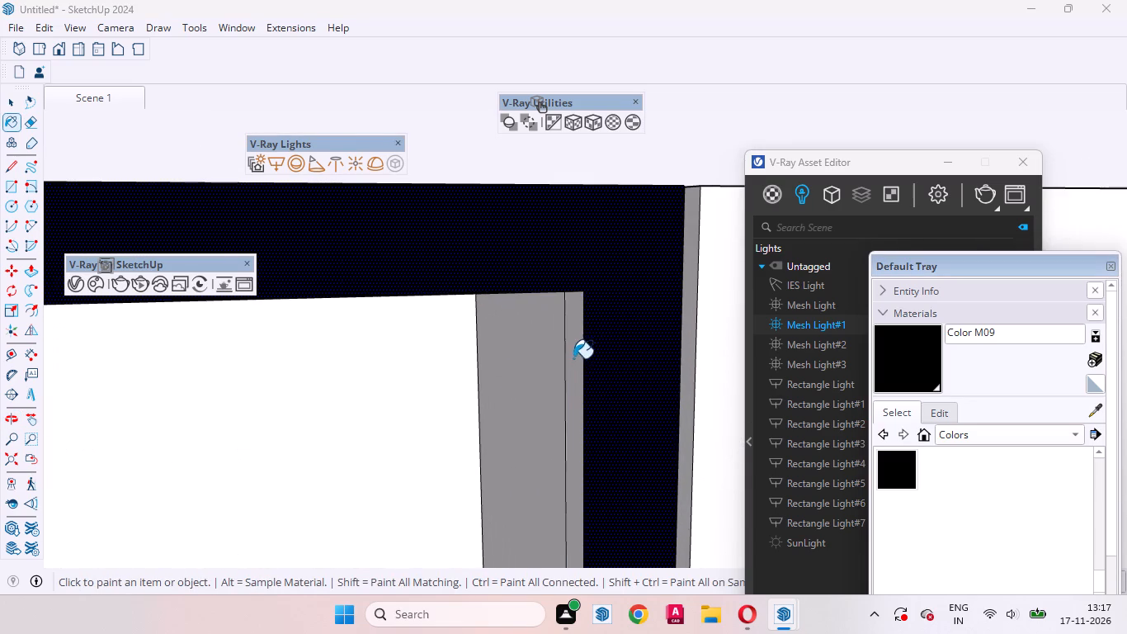
click(572, 356)
middle_drag(704, 242, 505, 351)
scroll(719, 248, up, 6)
click(711, 223)
Examine the open-shelf cabinet's frame from its top corner down past the upper shelves for faces still unpainted.
scroll(596, 314, down, 1)
scroll(596, 314, up, 1)
scroll(596, 314, down, 13)
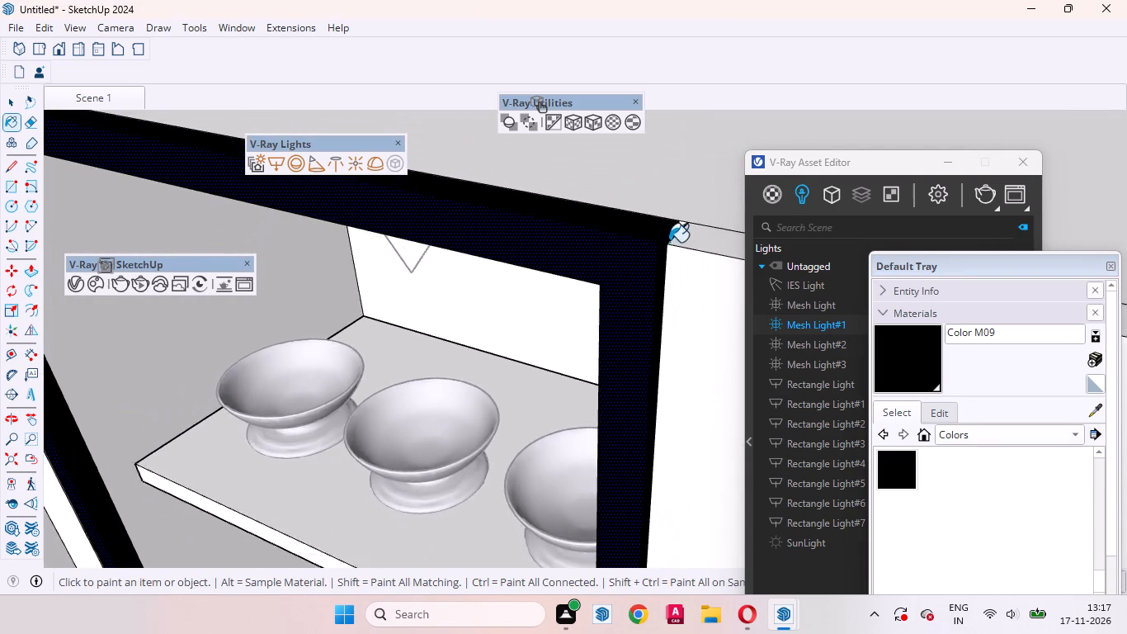
scroll(669, 242, down, 14)
scroll(703, 225, up, 1)
scroll(703, 225, down, 3)
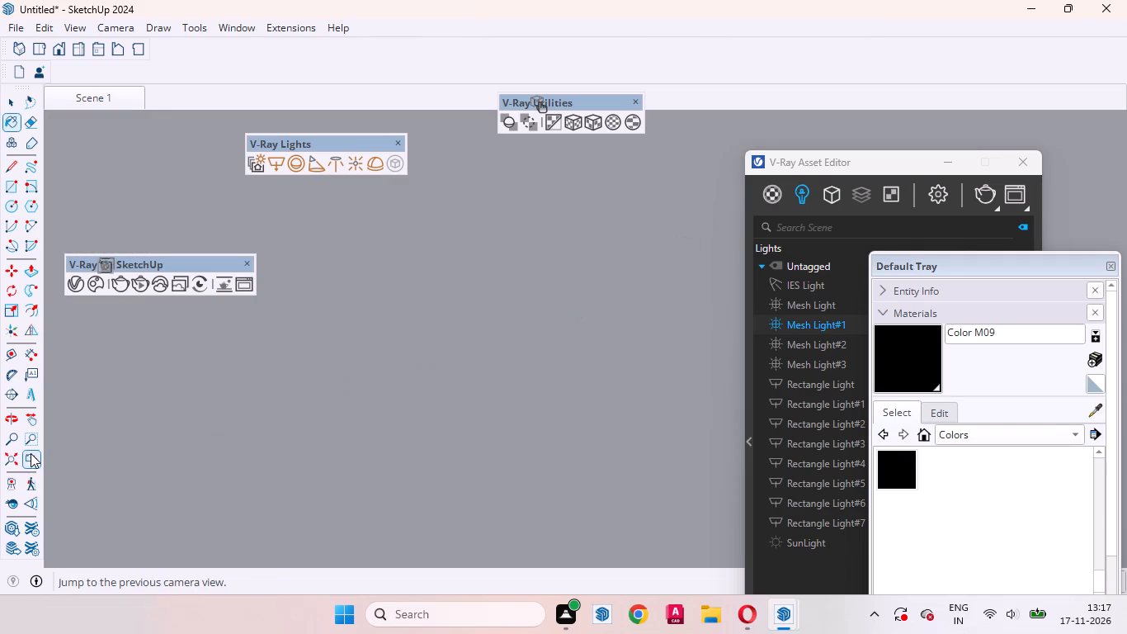
click(31, 453)
middle_drag(440, 423, 573, 372)
scroll(540, 338, down, 11)
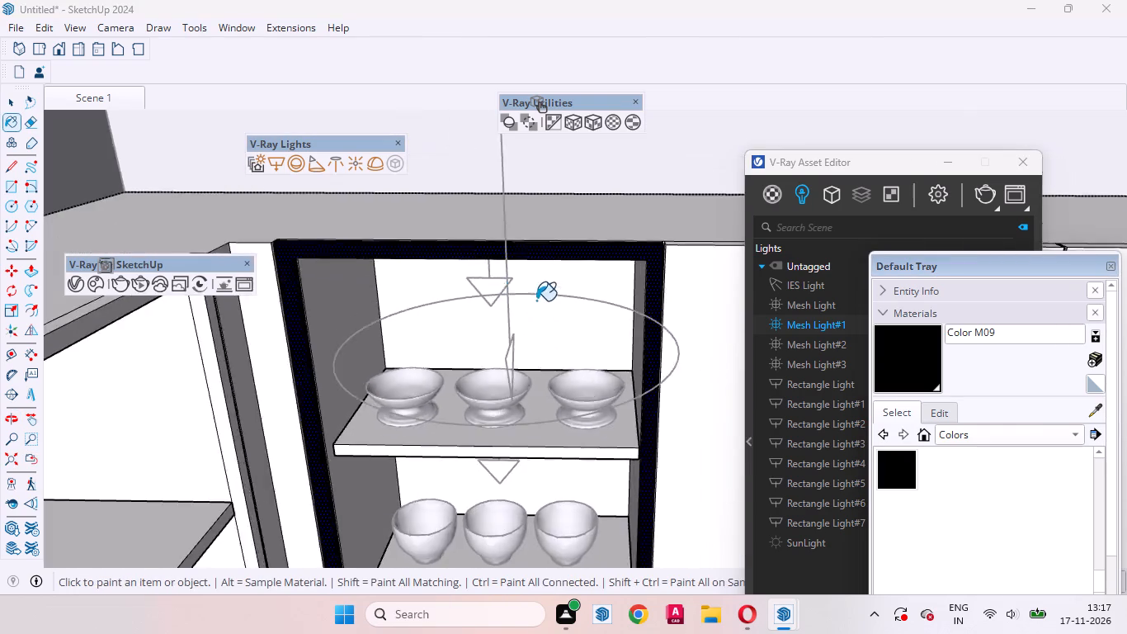
scroll(536, 300, down, 5)
click(28, 458)
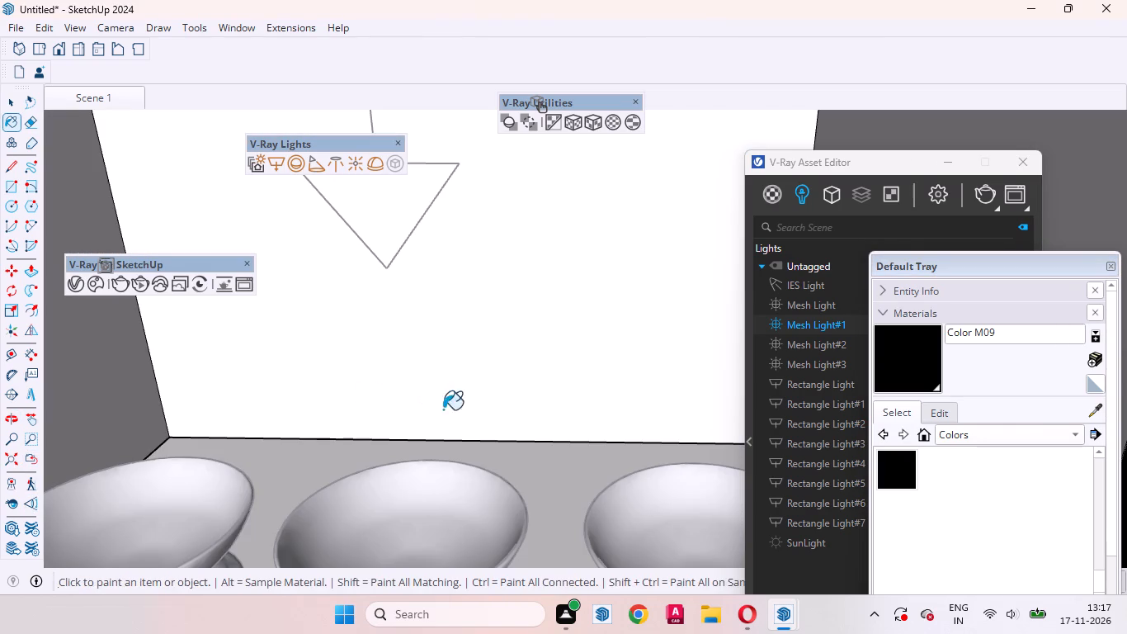
click(38, 423)
drag(469, 472, 493, 380)
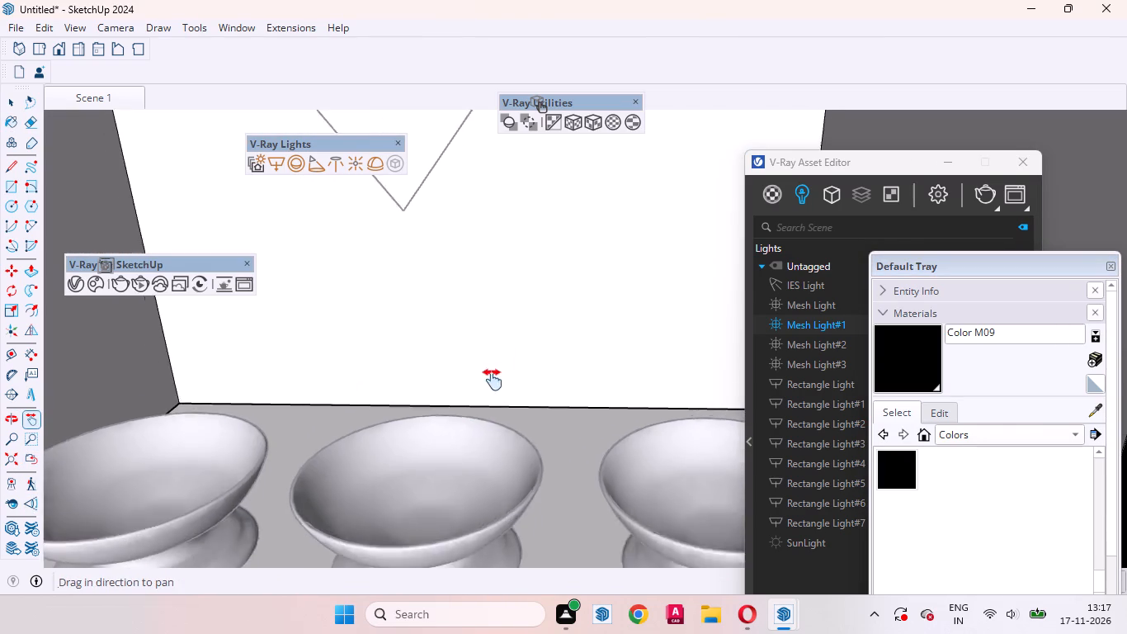
drag(493, 380, 535, 177)
scroll(502, 330, down, 2)
scroll(500, 319, up, 1)
scroll(497, 305, down, 12)
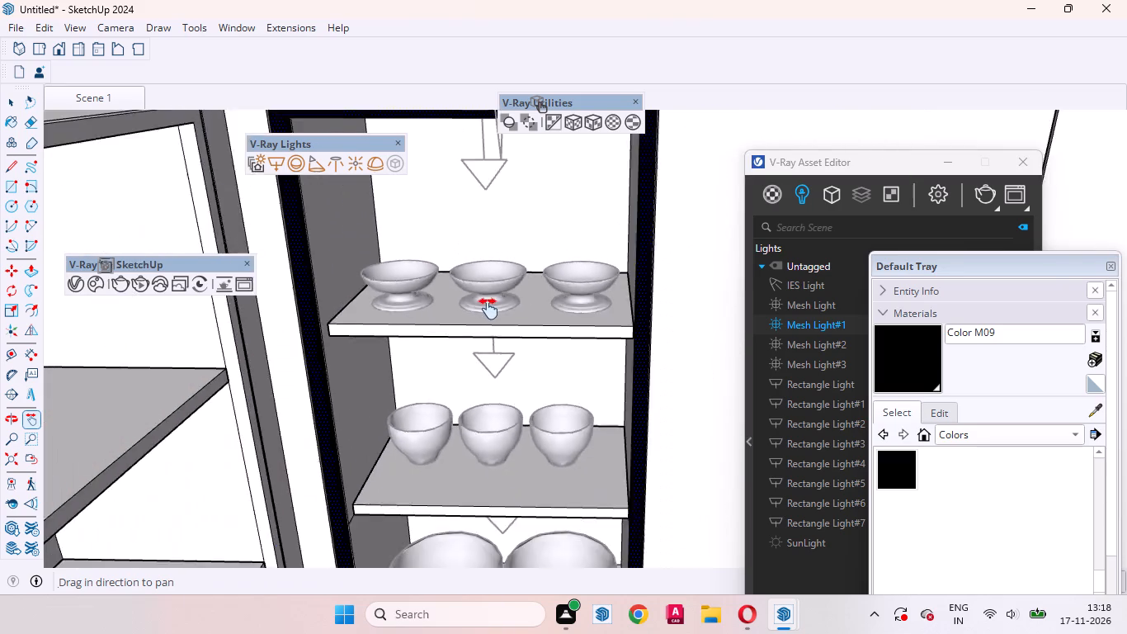
scroll(488, 309, down, 6)
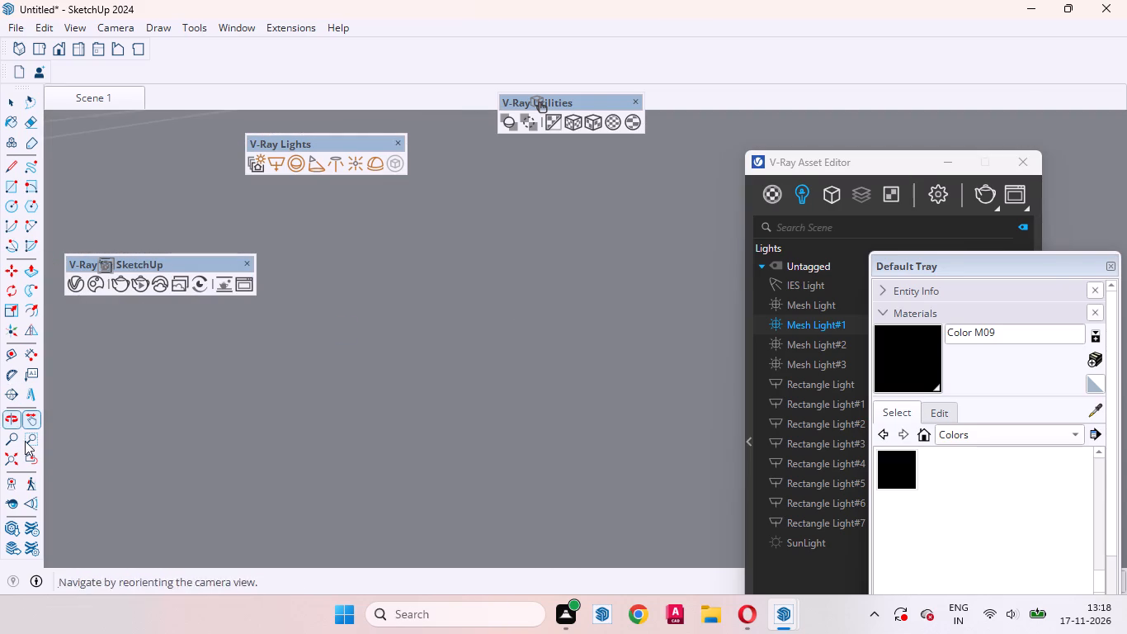
click(28, 452)
click(10, 102)
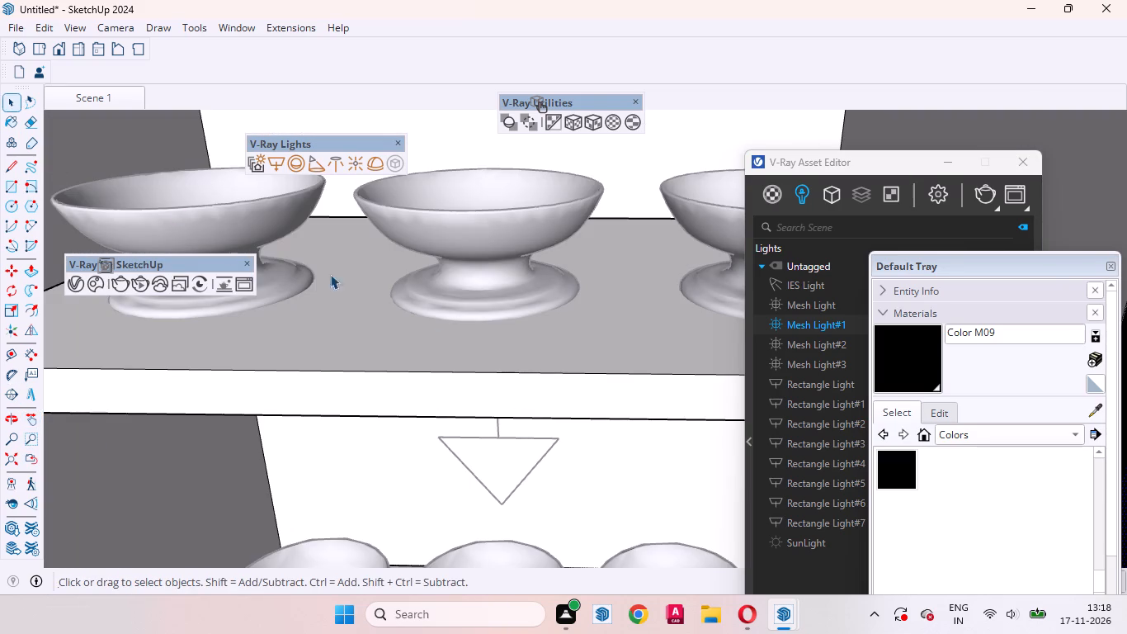
scroll(518, 379, down, 14)
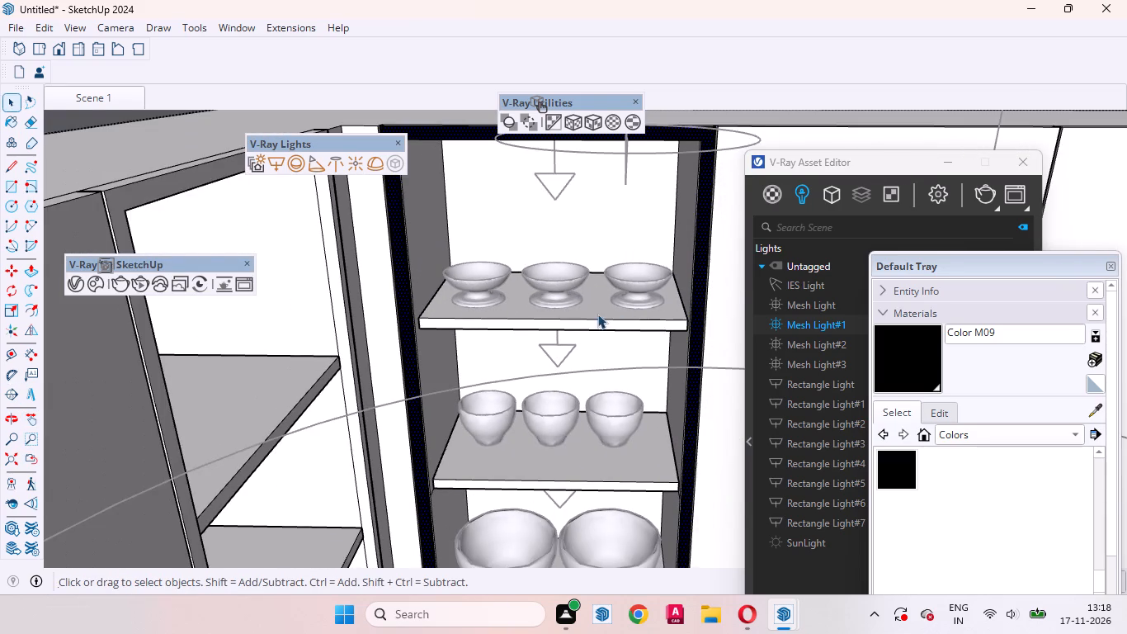
scroll(597, 313, down, 6)
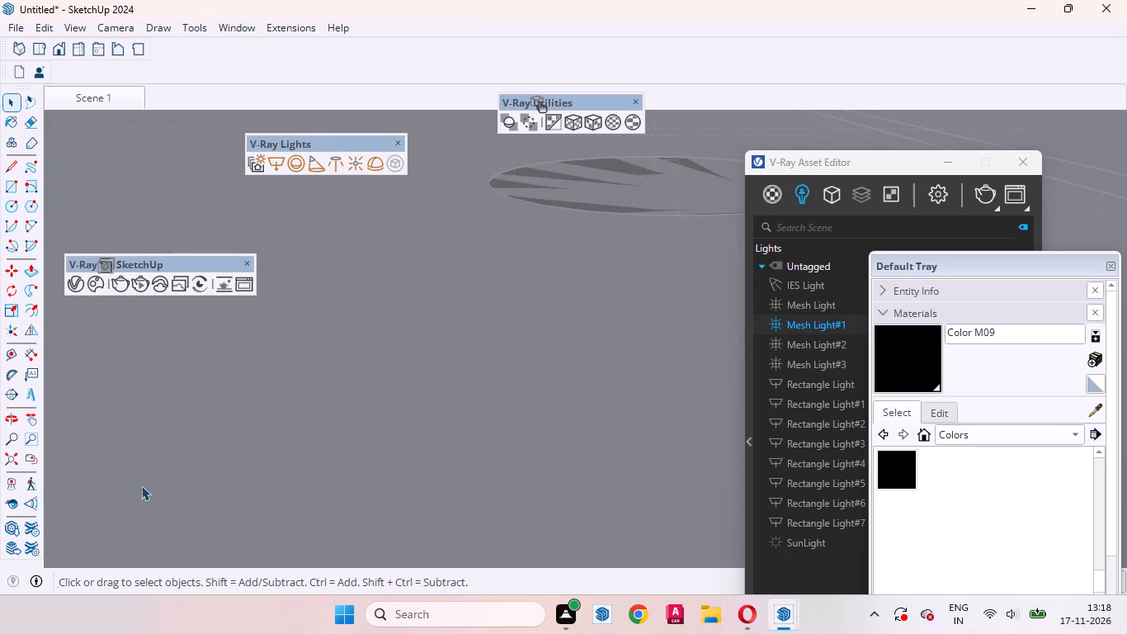
Paint the bottom inner edge strip and the underside edge of the left open-shelf cabinet's frame with Color M09.
click(26, 460)
middle_drag(489, 496, 521, 353)
scroll(521, 362, down, 2)
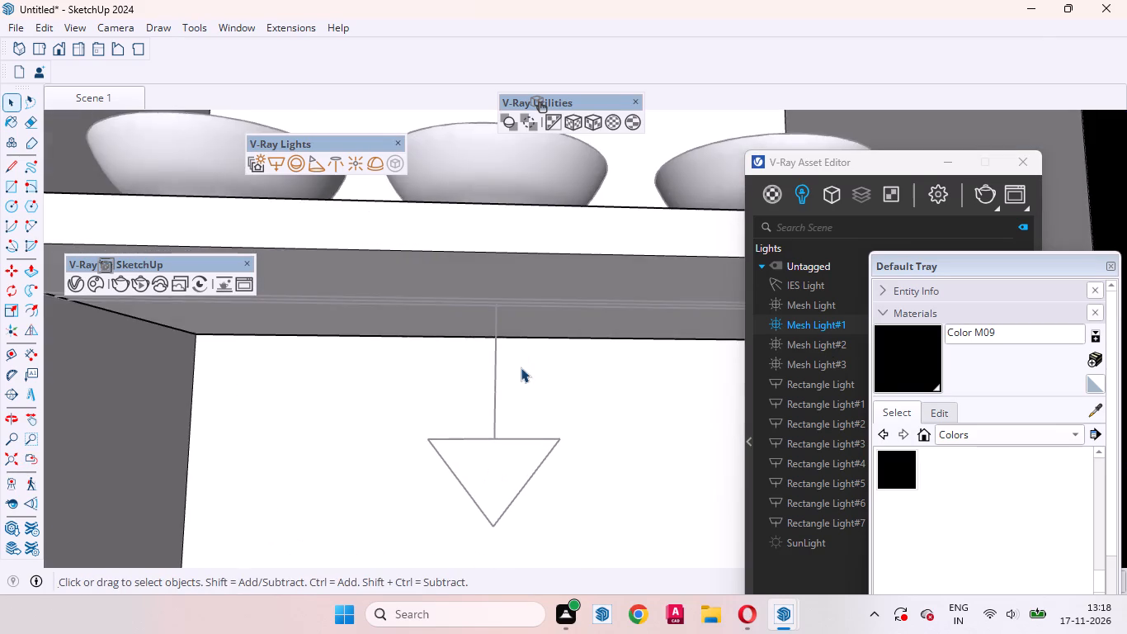
scroll(521, 367, down, 13)
scroll(509, 362, down, 8)
scroll(571, 484, up, 9)
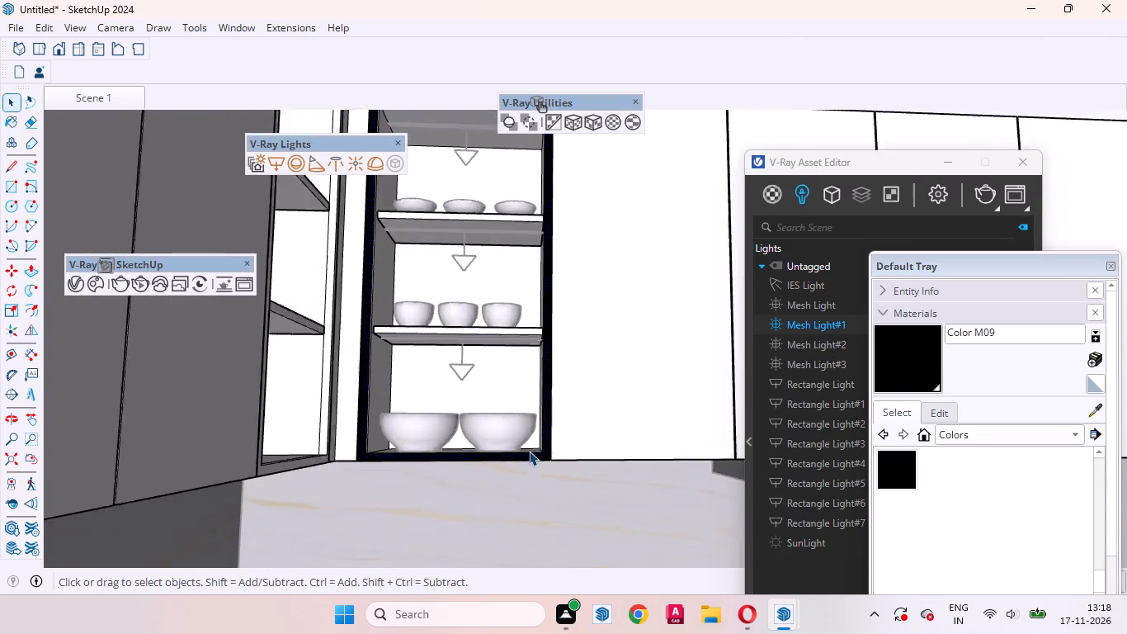
middle_drag(529, 451, 495, 569)
scroll(440, 476, up, 18)
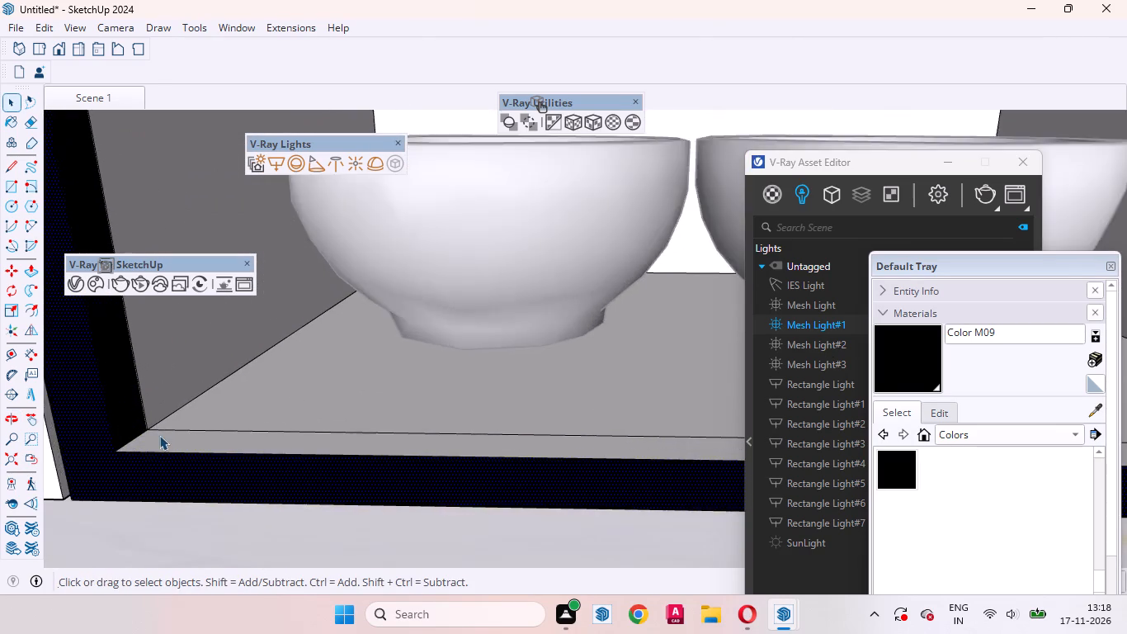
scroll(159, 435, up, 2)
click(205, 449)
click(935, 370)
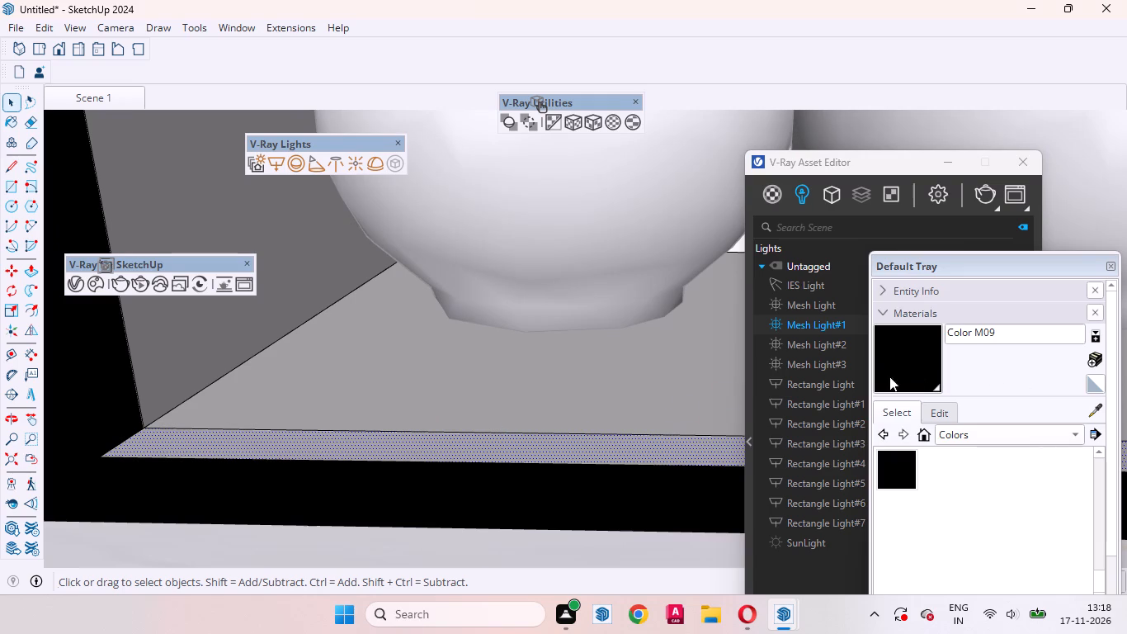
click(497, 451)
middle_drag(519, 489, 554, 319)
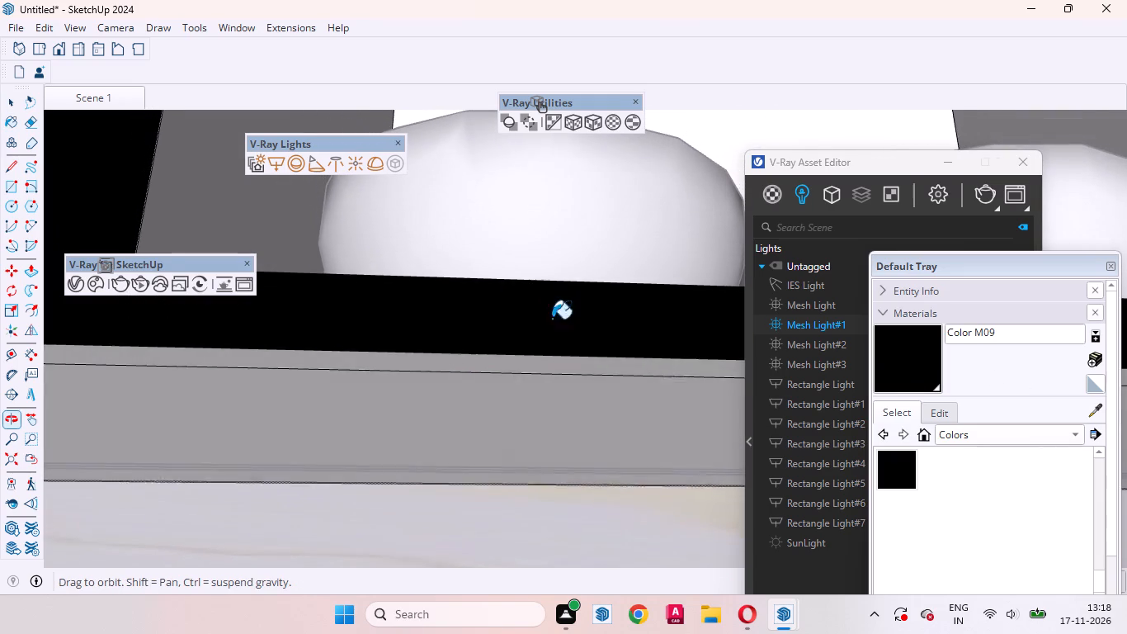
click(526, 367)
middle_drag(556, 375, 449, 446)
scroll(455, 440, down, 5)
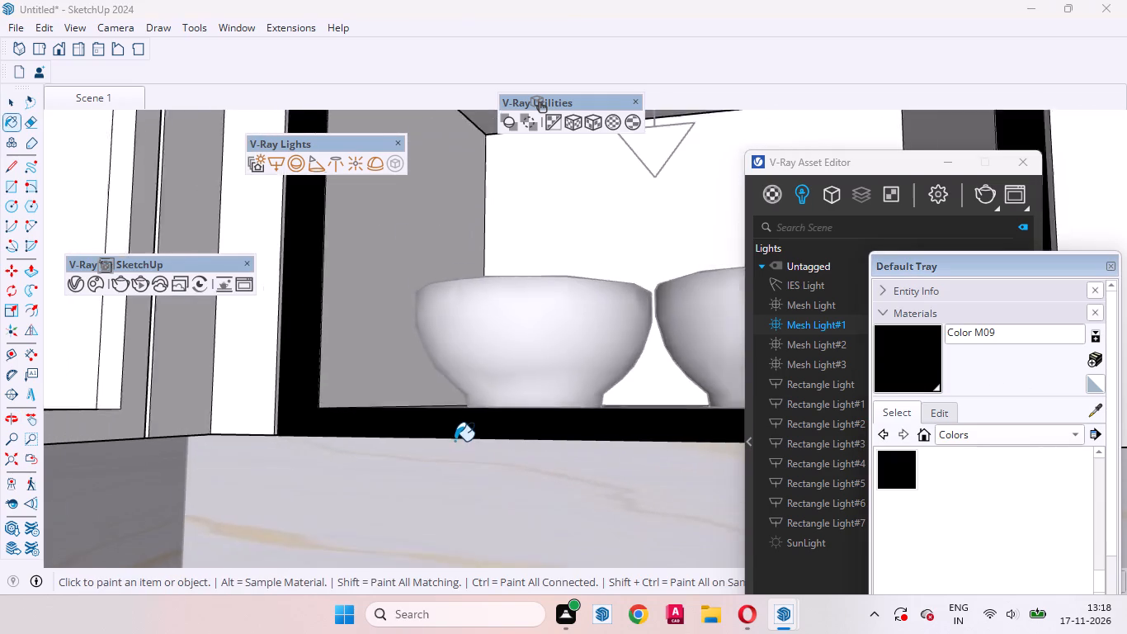
scroll(455, 441, down, 8)
scroll(630, 433, up, 16)
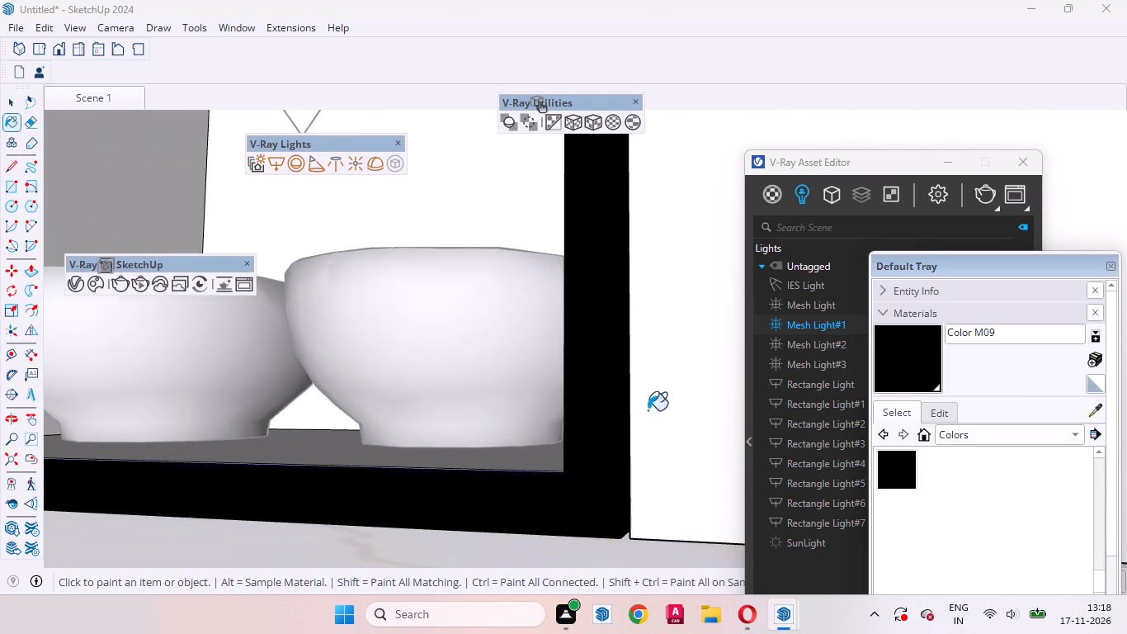
middle_drag(592, 446, 731, 532)
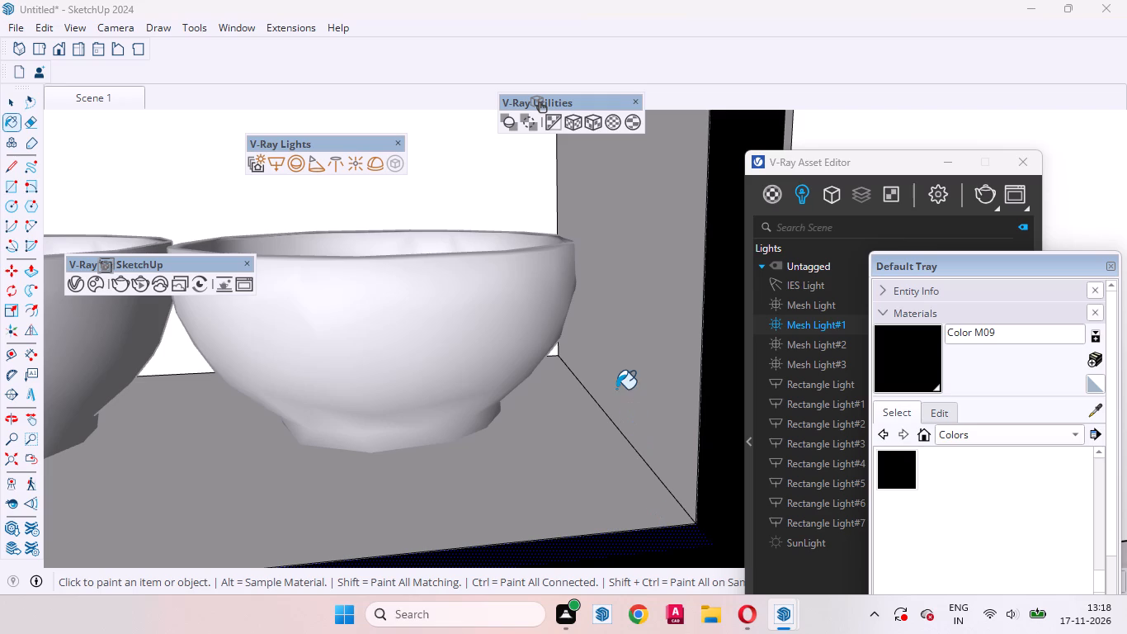
key(space)
Set the intensity of Rectangle Light#2, in the back wall's right open-shelf cabinet, to 120.
scroll(572, 394, down, 18)
scroll(426, 396, up, 1)
scroll(425, 398, down, 6)
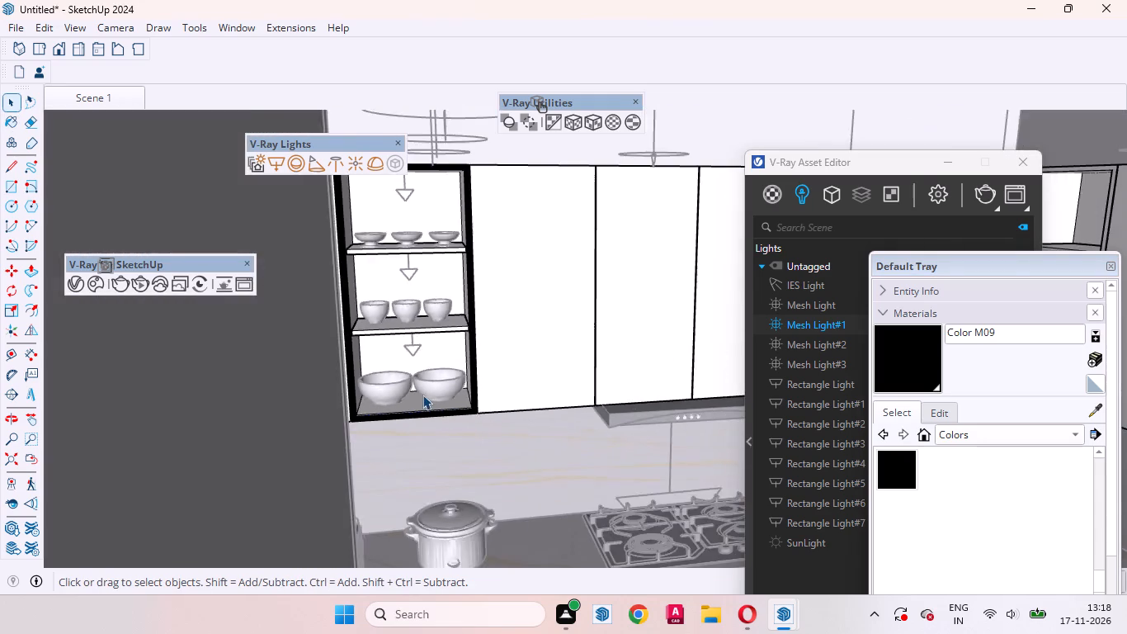
scroll(422, 395, down, 4)
middle_drag(540, 390, 486, 392)
scroll(477, 368, down, 11)
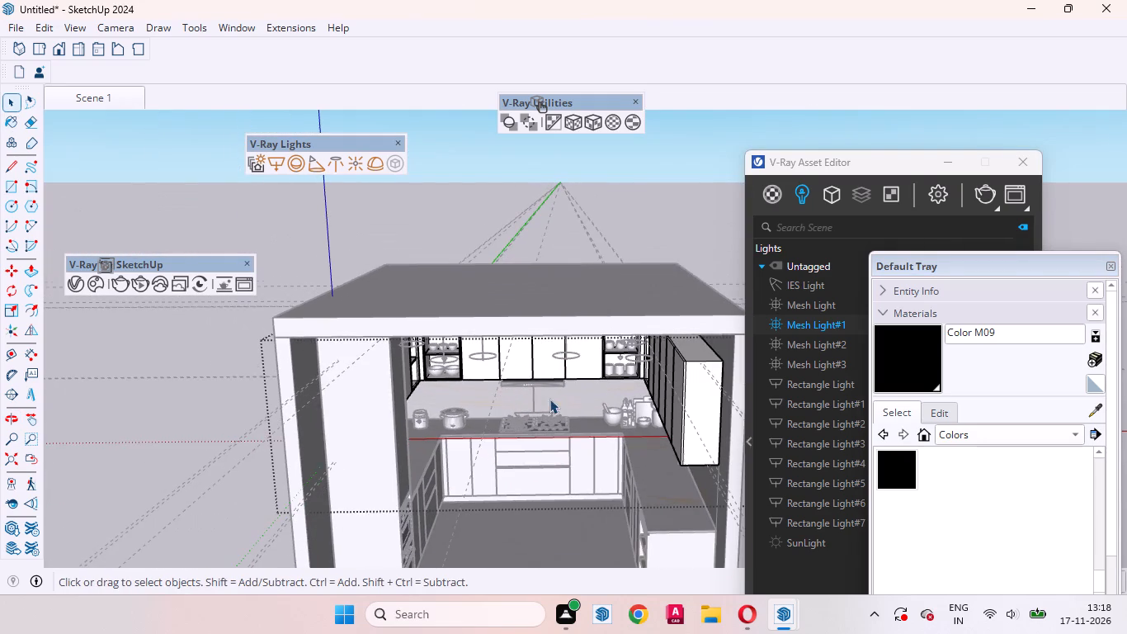
click(656, 225)
scroll(639, 341, up, 12)
middle_drag(615, 385, 617, 379)
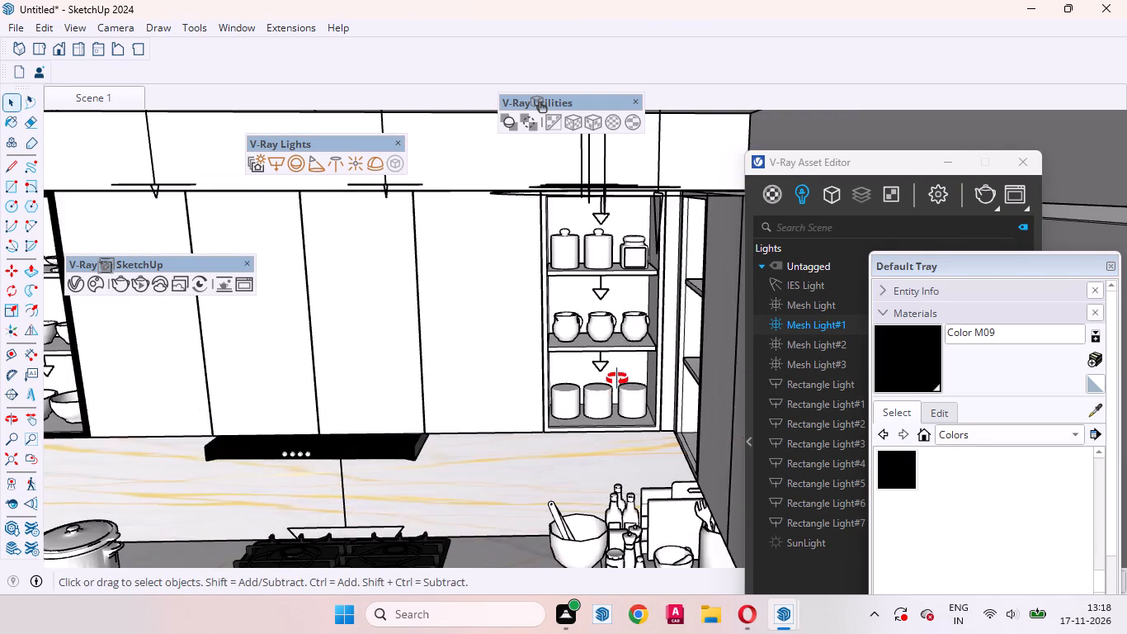
middle_drag(617, 379, 702, 306)
drag(1021, 265, 898, 294)
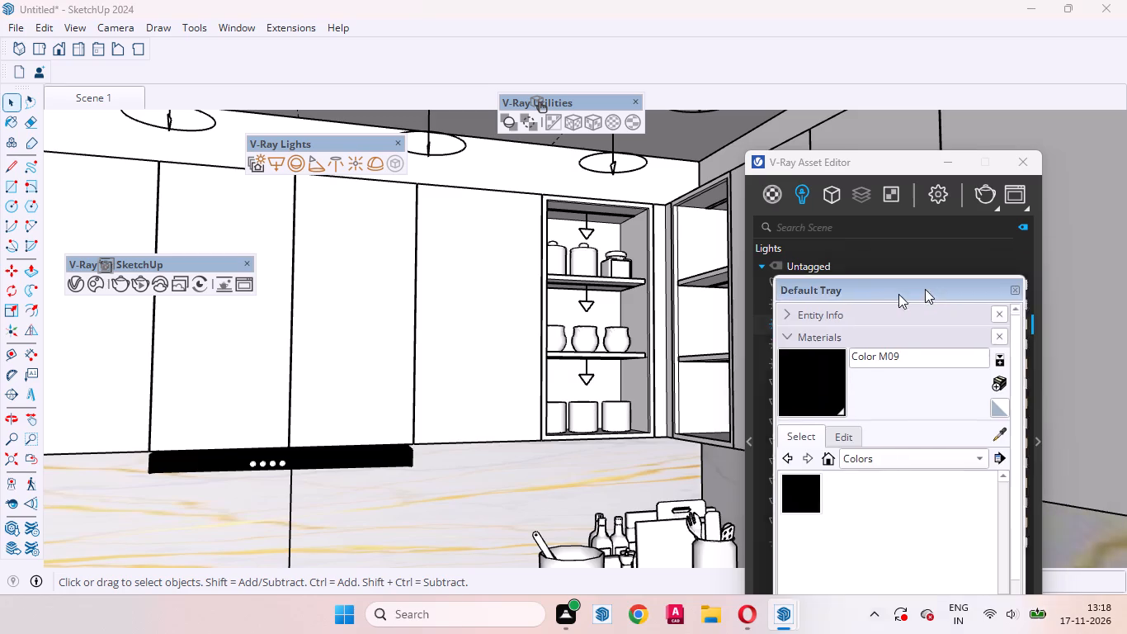
drag(898, 294, 375, 336)
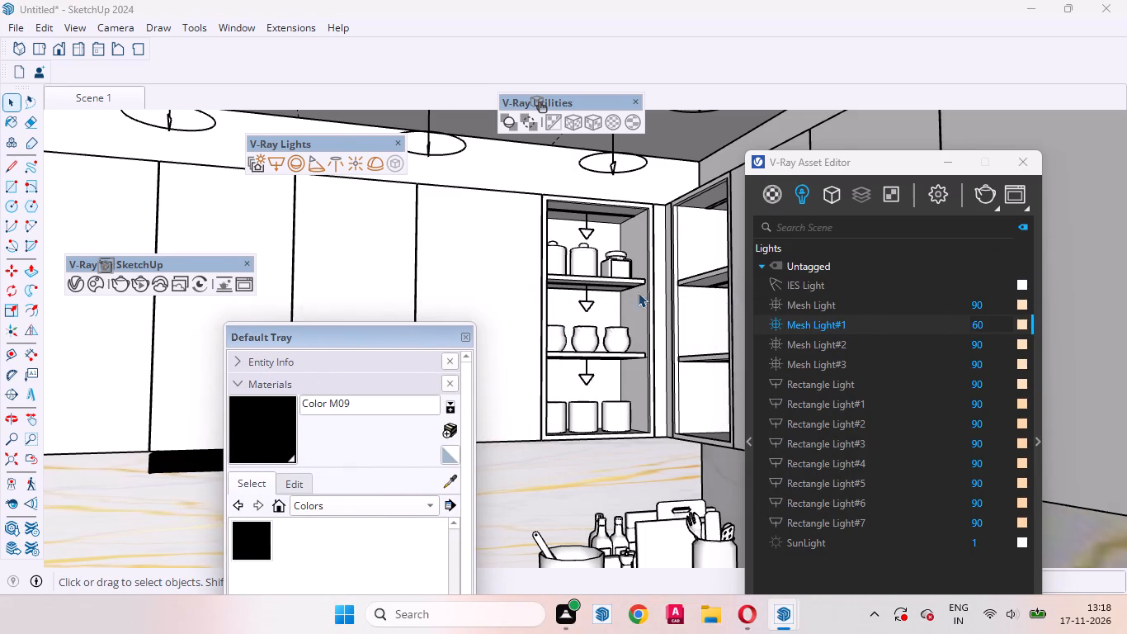
scroll(627, 293, up, 3)
click(569, 305)
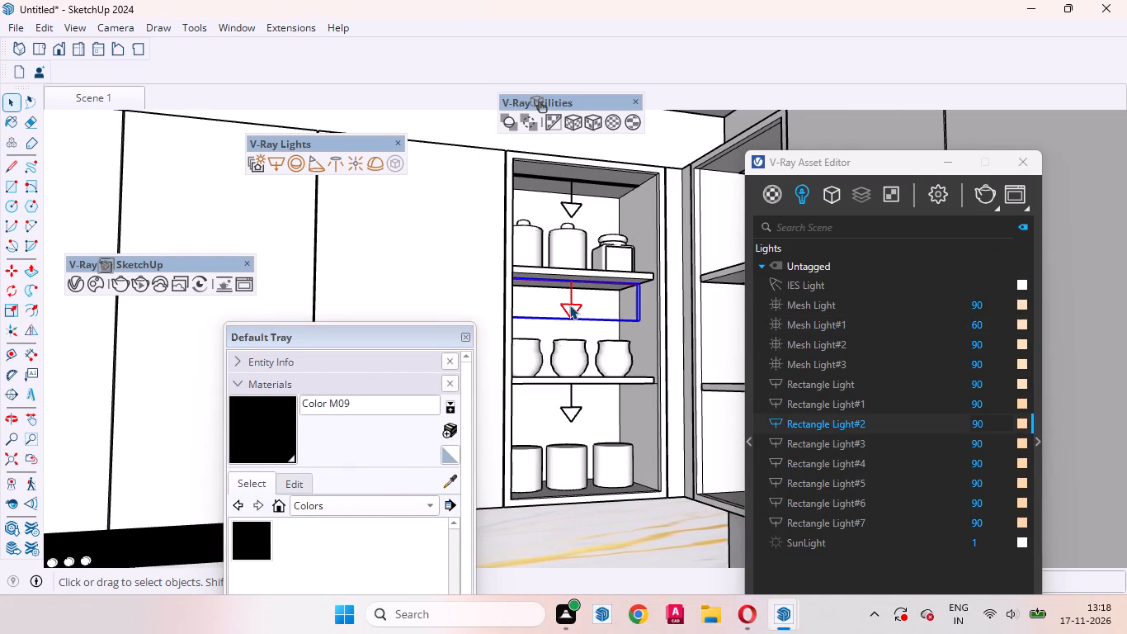
click(978, 425)
key(BackSpace)
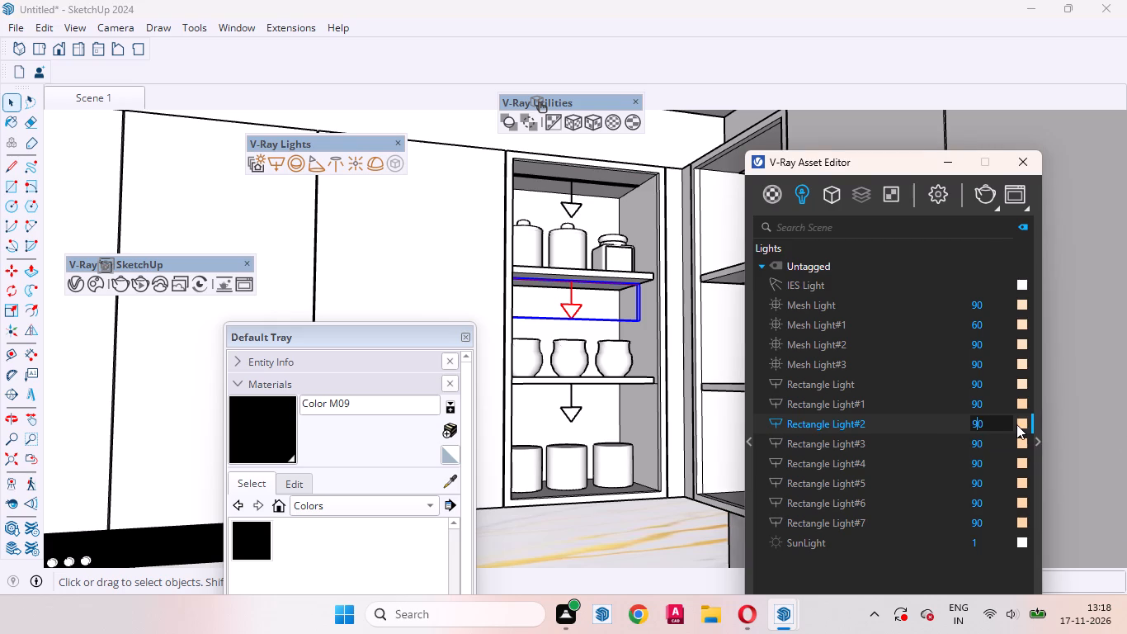
text(12)
Set the intensity of Rectangle Light#1, in the back wall's left open-shelf cabinet, to 120.
scroll(595, 334, down, 3)
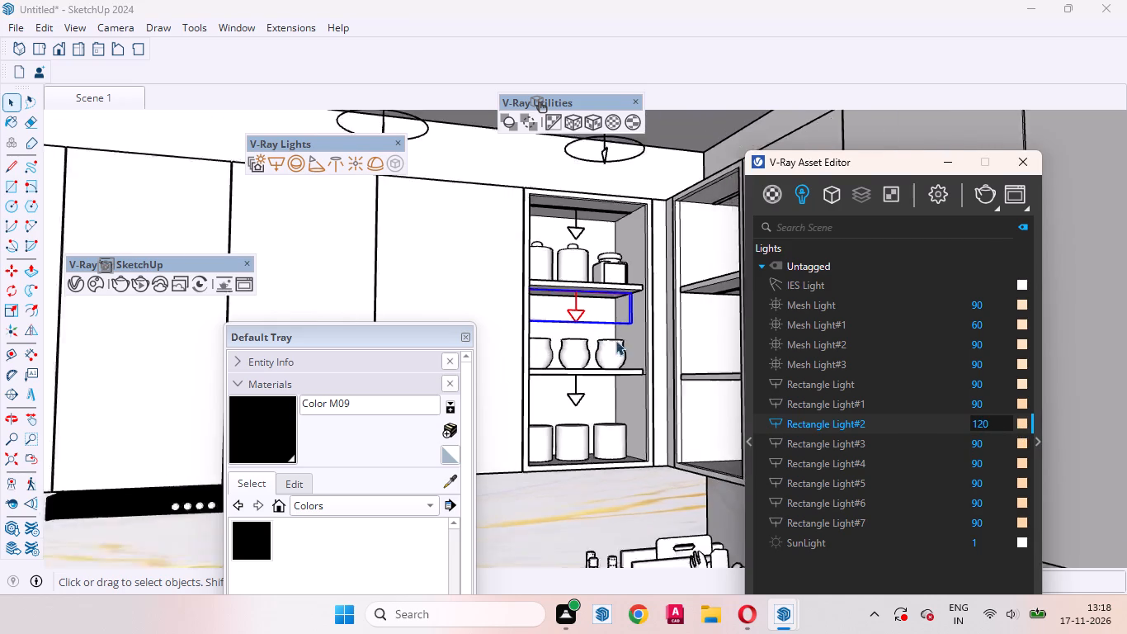
scroll(615, 340, down, 7)
scroll(278, 269, up, 3)
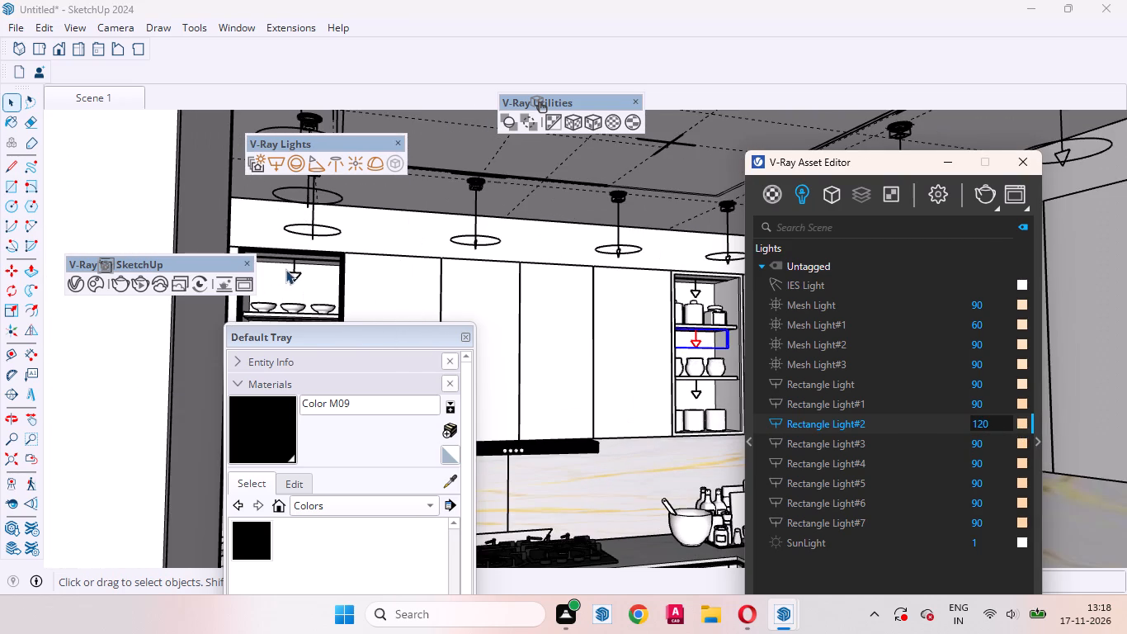
click(289, 271)
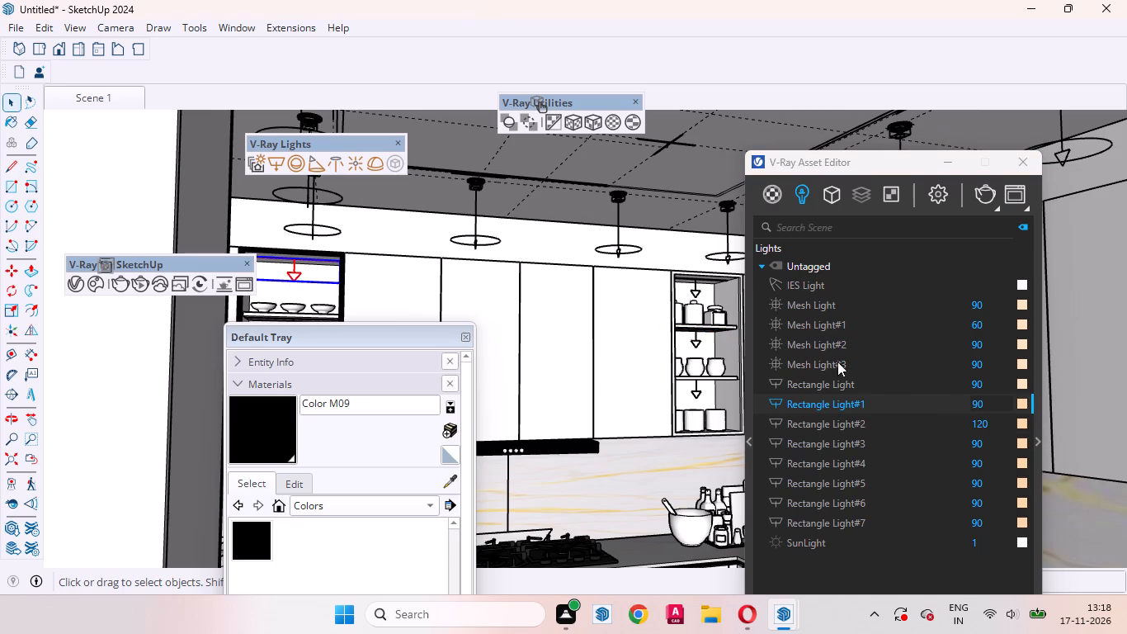
click(978, 404)
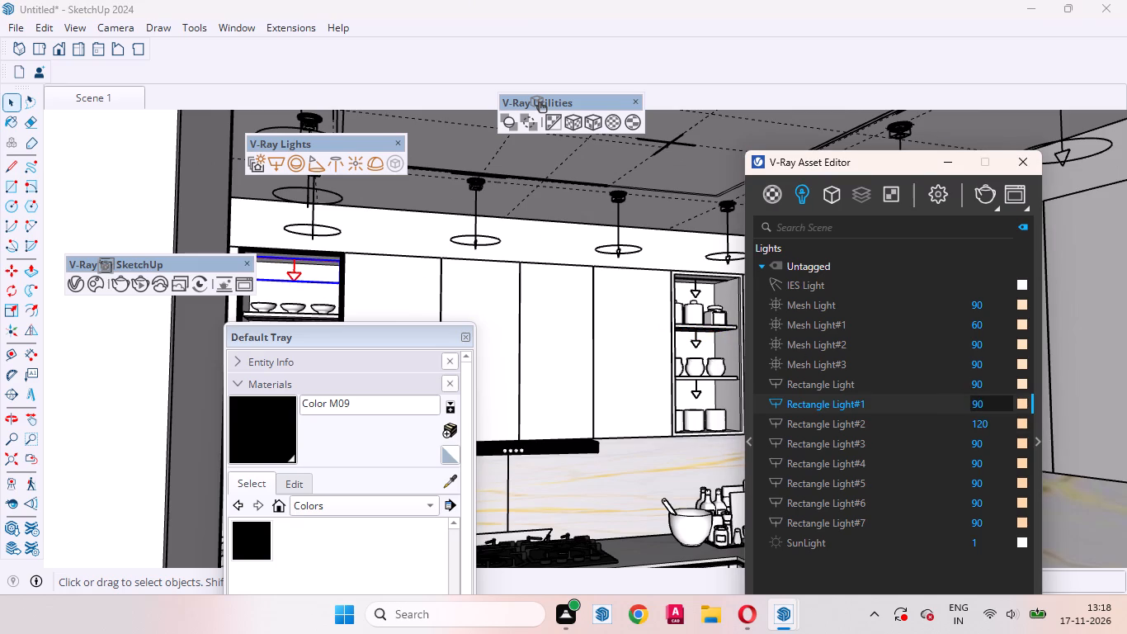
key(BackSpace)
text(12)
Paint the front frame face of the back wall's right open-shelf cabinet with black Color M09.
drag(899, 168, 1041, 475)
scroll(591, 392, up, 12)
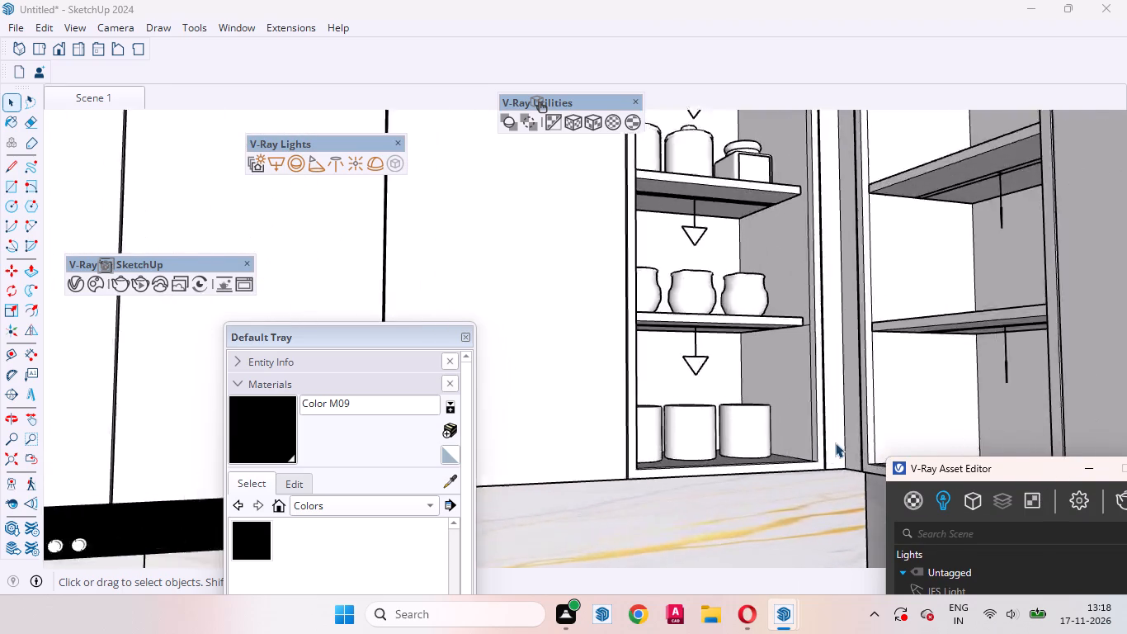
scroll(835, 442, up, 7)
middle_drag(822, 447, 804, 560)
scroll(805, 560, up, 1)
scroll(809, 421, up, 8)
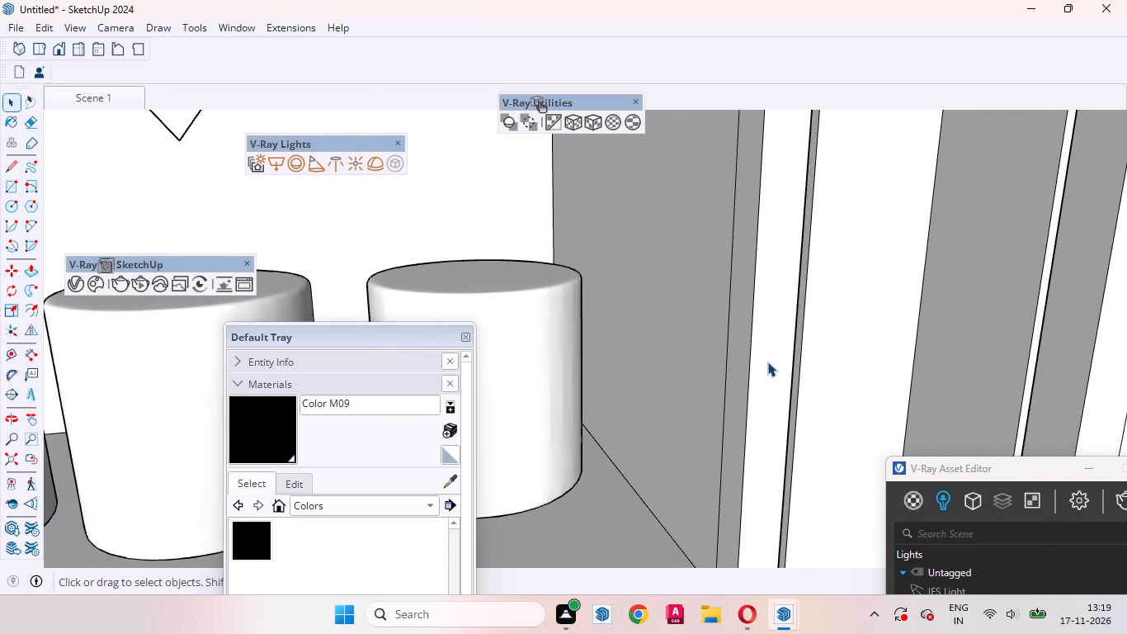
click(767, 362)
double_click(767, 362)
click(776, 344)
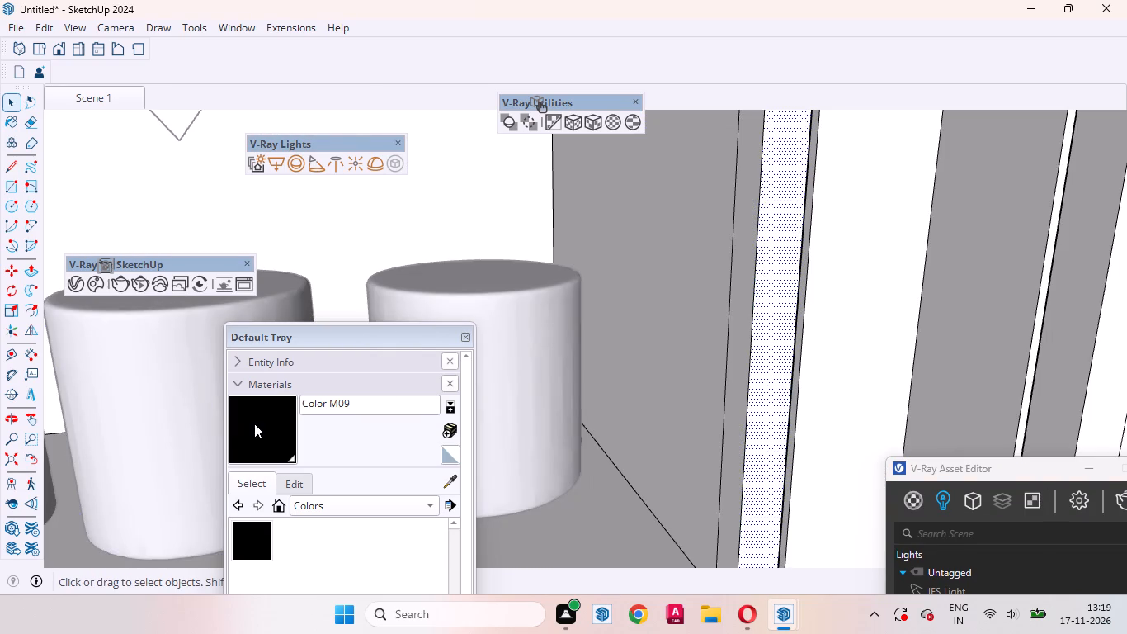
click(254, 423)
click(764, 369)
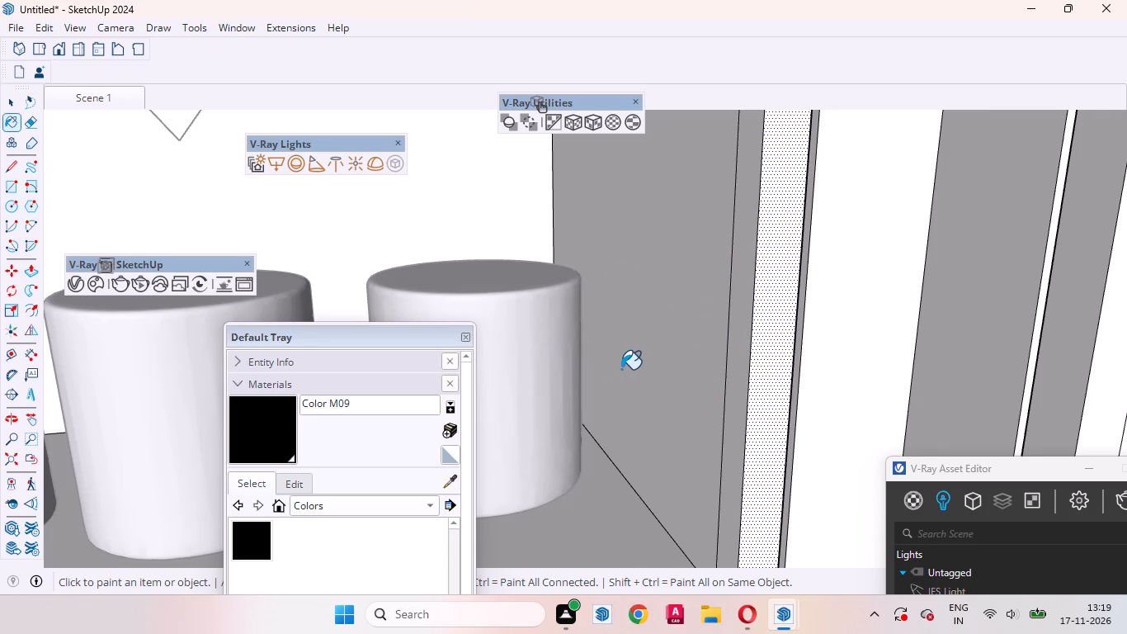
click(779, 322)
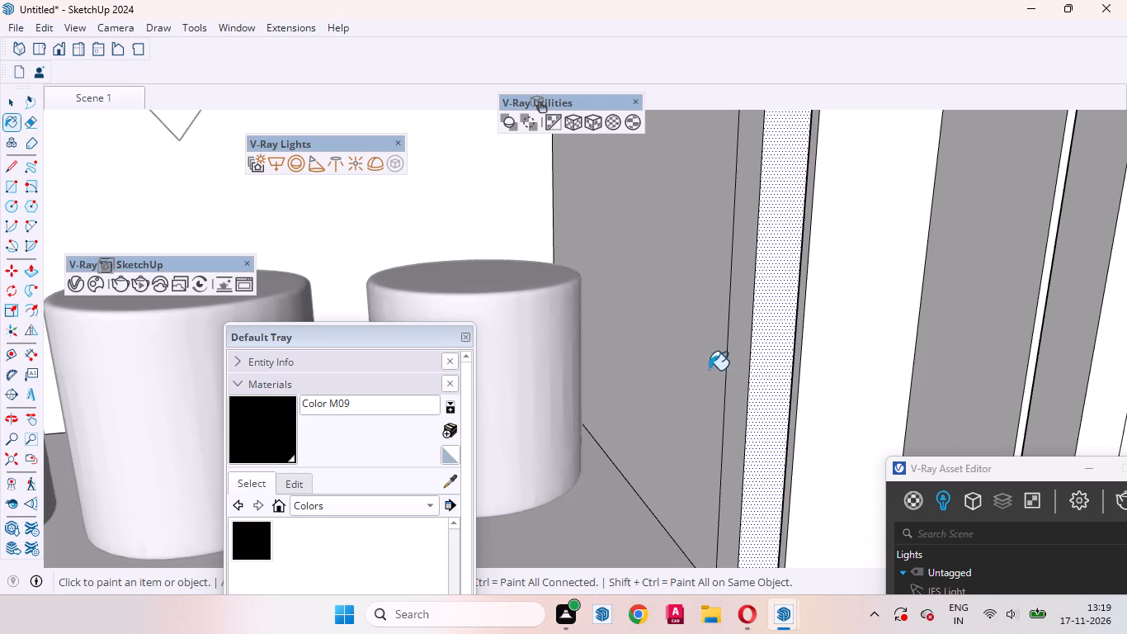
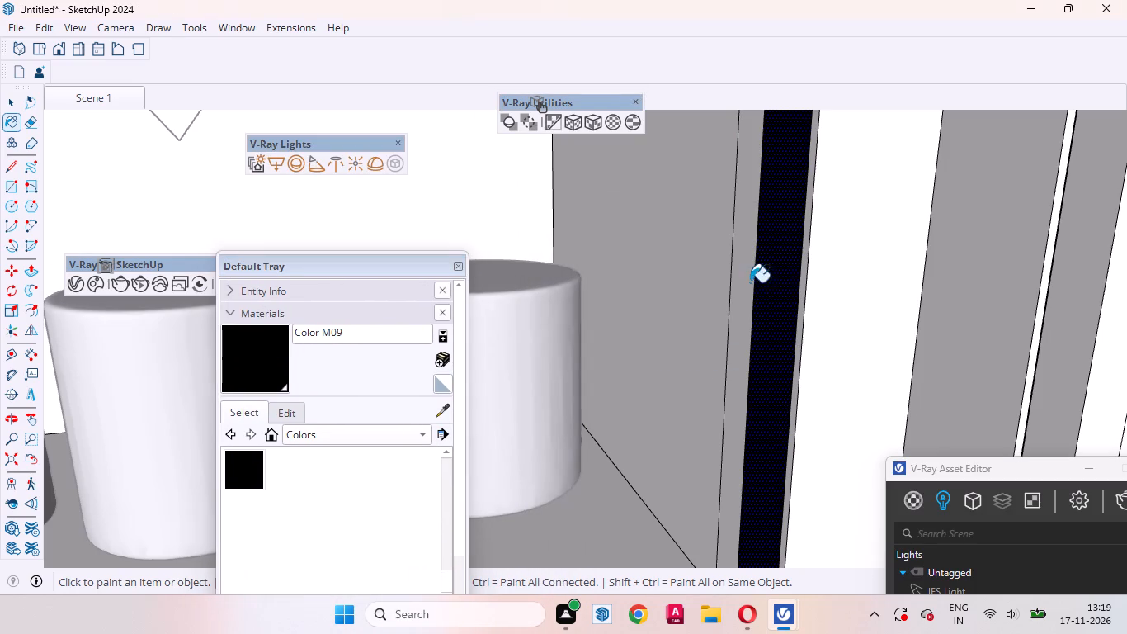
Paint the side and bottom inner edge strips of the back wall's right open-shelf cabinet frame with Color M09.
scroll(750, 292, up, 4)
click(747, 264)
scroll(713, 290, down, 6)
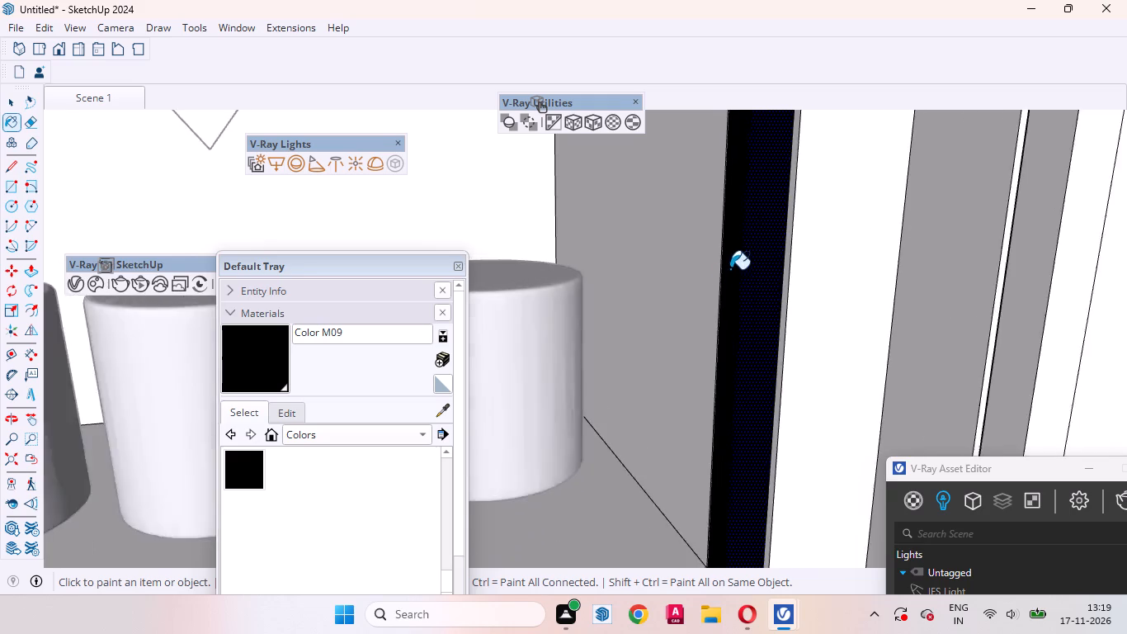
scroll(730, 269, down, 7)
scroll(702, 402, up, 9)
click(719, 443)
scroll(800, 419, down, 2)
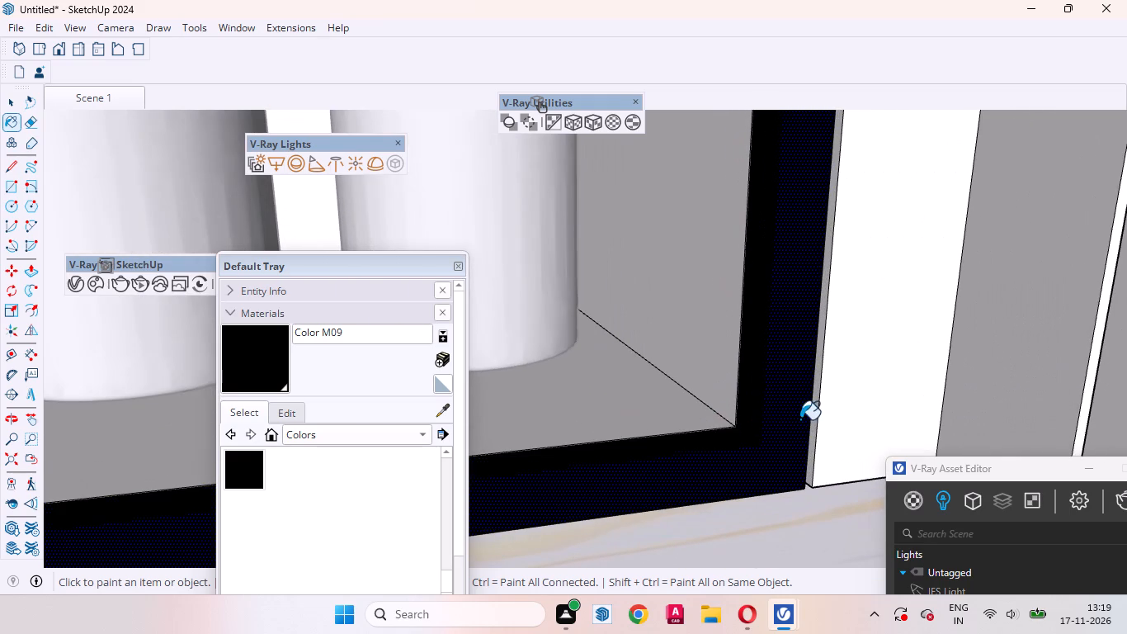
scroll(800, 419, down, 8)
middle_drag(807, 422, 714, 433)
scroll(948, 348, down, 8)
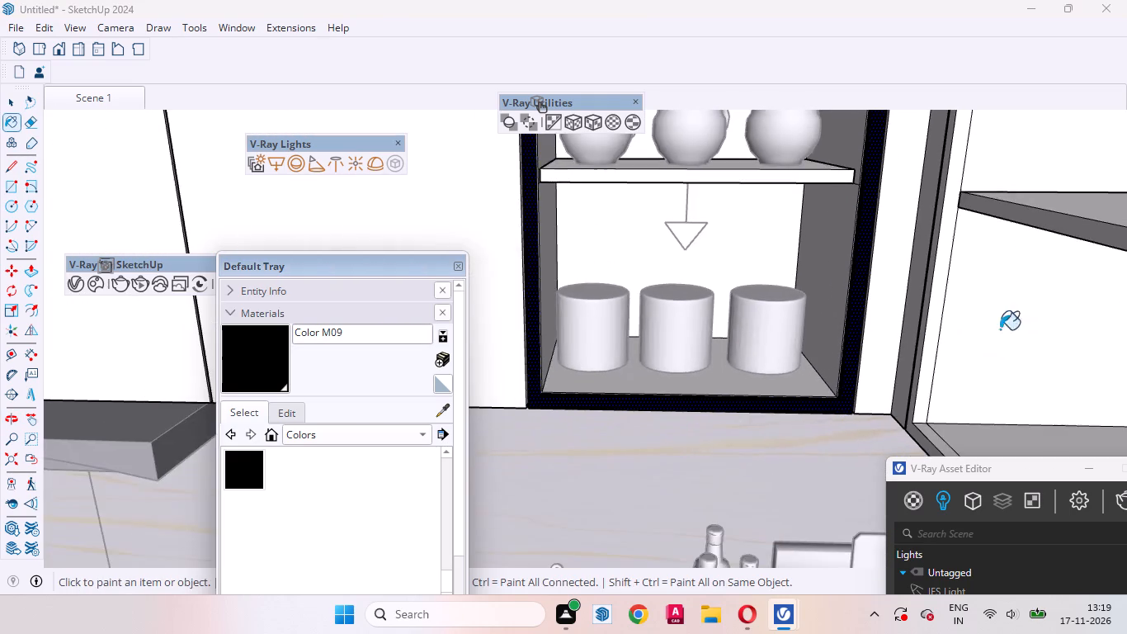
Paint the left outer side edge and left inner edge strip of the back wall's right open-shelf cabinet frame with Color M09.
scroll(660, 337, up, 9)
scroll(1085, 297, down, 8)
scroll(630, 361, up, 8)
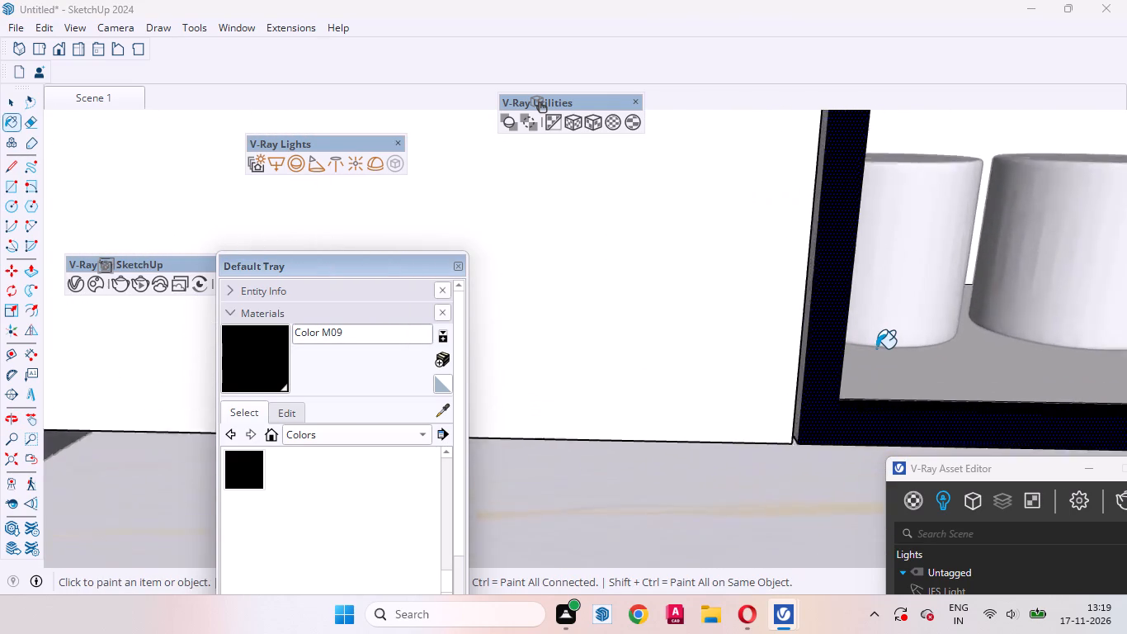
scroll(876, 348, up, 14)
middle_drag(696, 385, 785, 383)
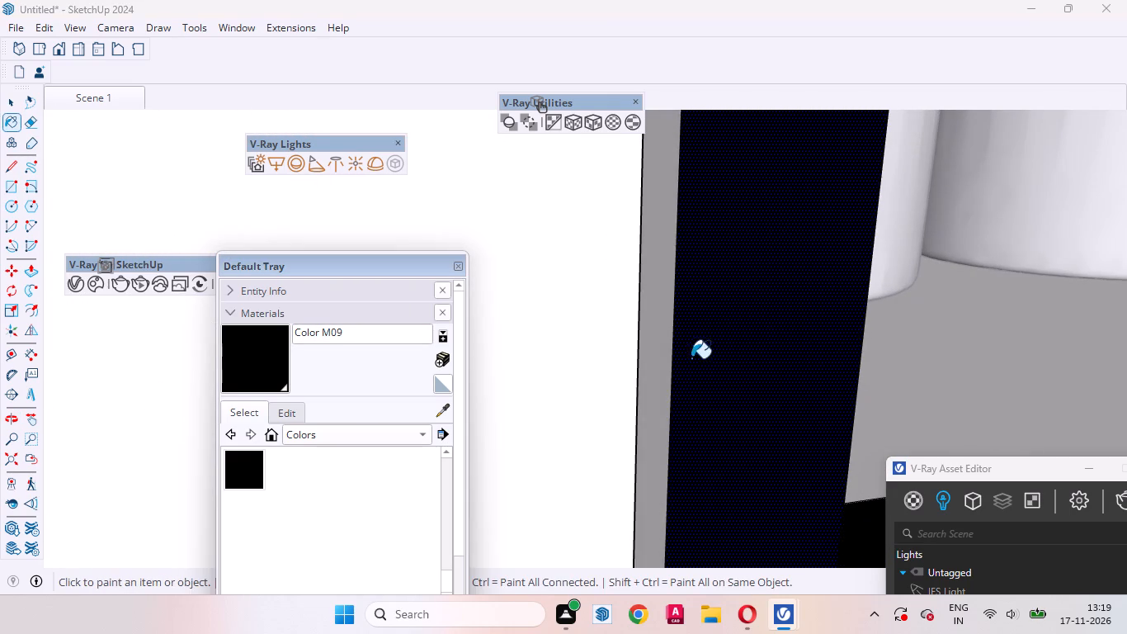
click(656, 352)
middle_drag(794, 354, 316, 408)
click(903, 386)
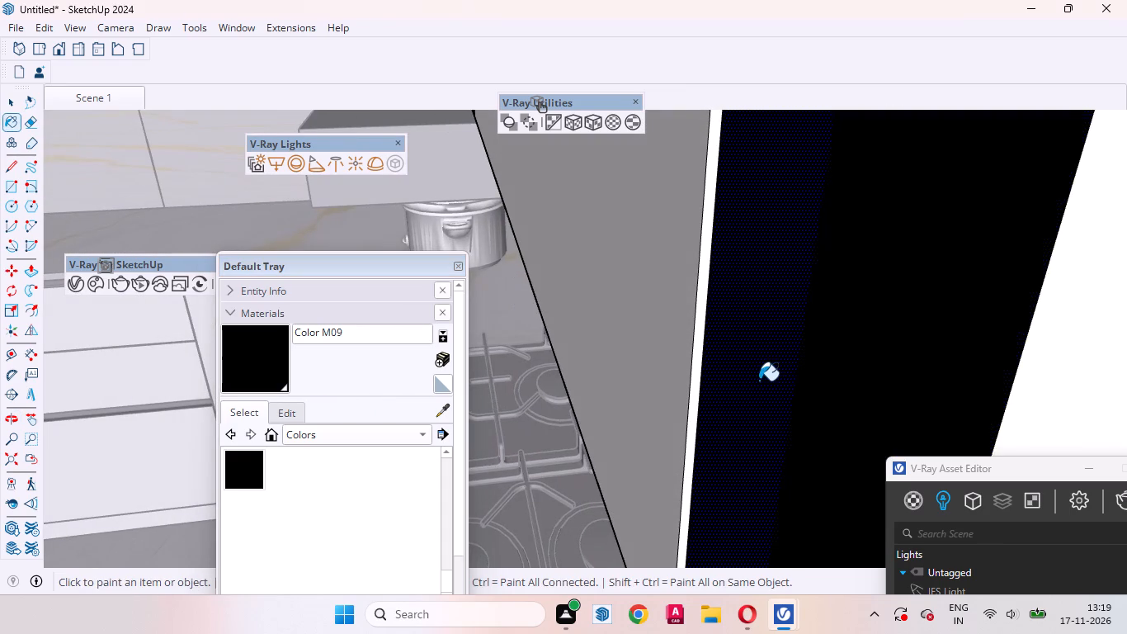
scroll(758, 381, down, 8)
click(95, 100)
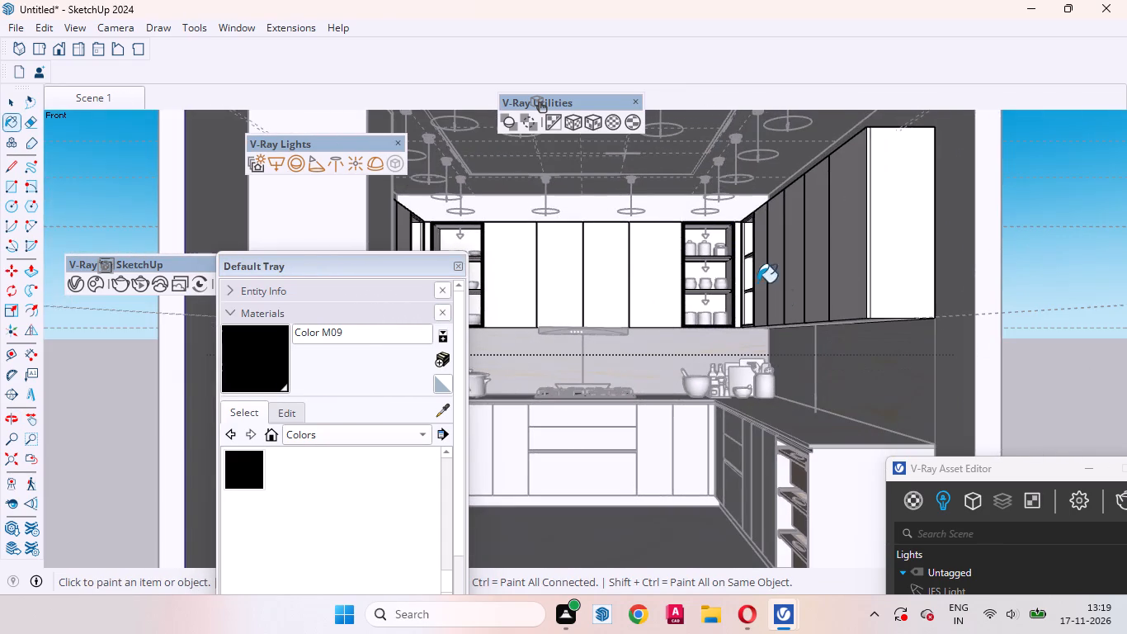
Paint the underside edge and right outer side edge of the back wall's right open-shelf cabinet frame with Color M09.
scroll(714, 340, up, 20)
scroll(714, 340, up, 3)
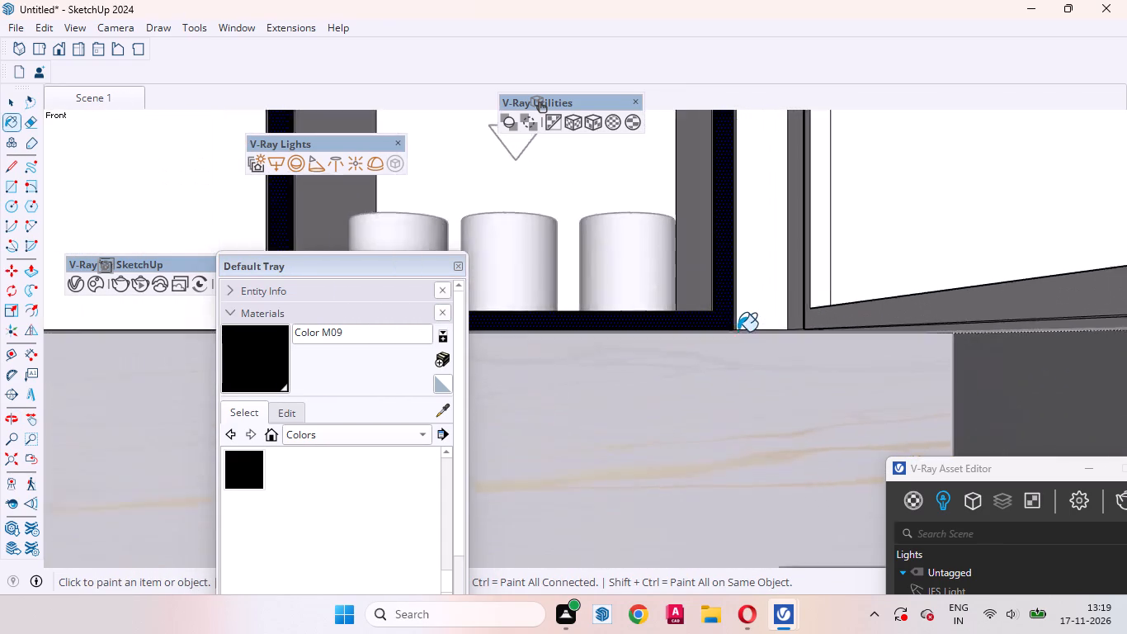
scroll(738, 331, up, 11)
middle_drag(675, 352, 690, 324)
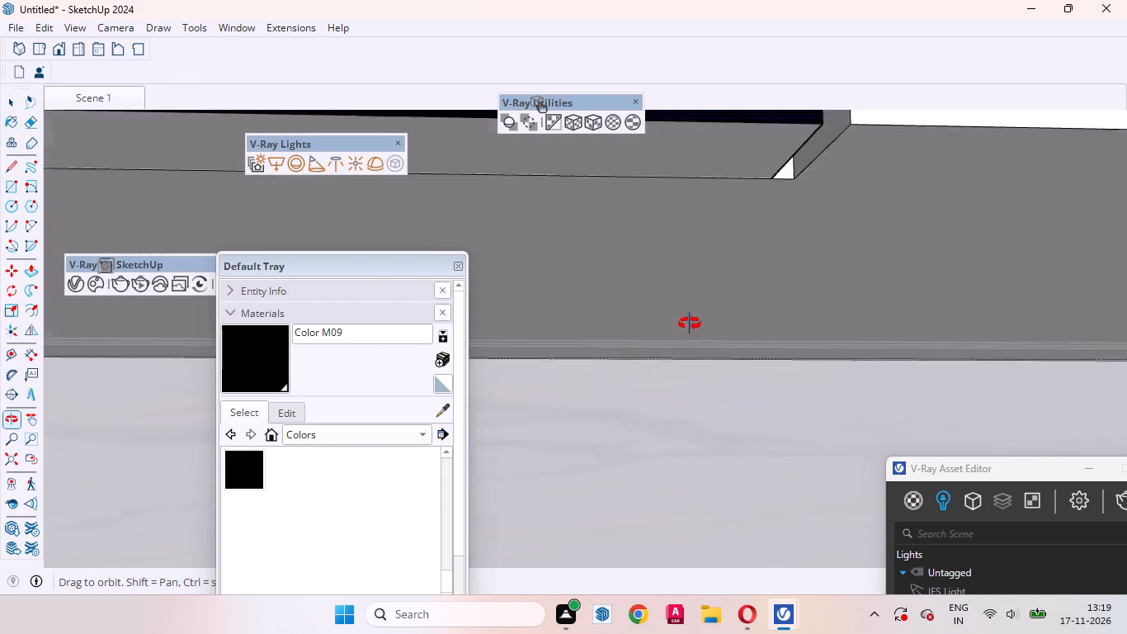
middle_drag(690, 324, 694, 325)
click(698, 183)
middle_drag(821, 183, 711, 241)
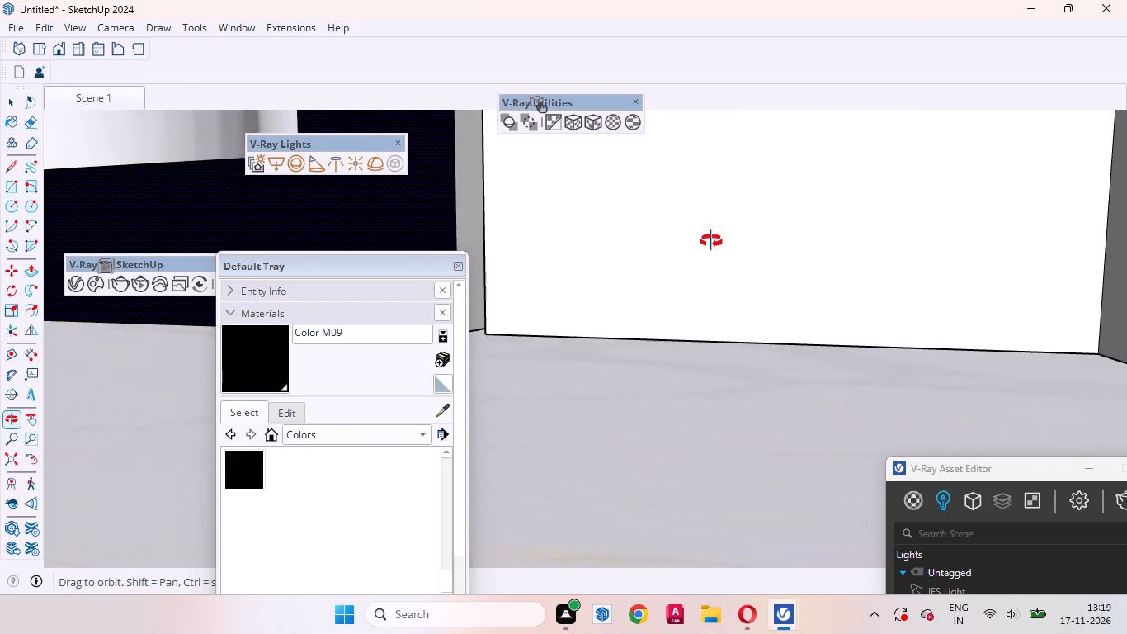
middle_drag(711, 241, 733, 253)
click(559, 294)
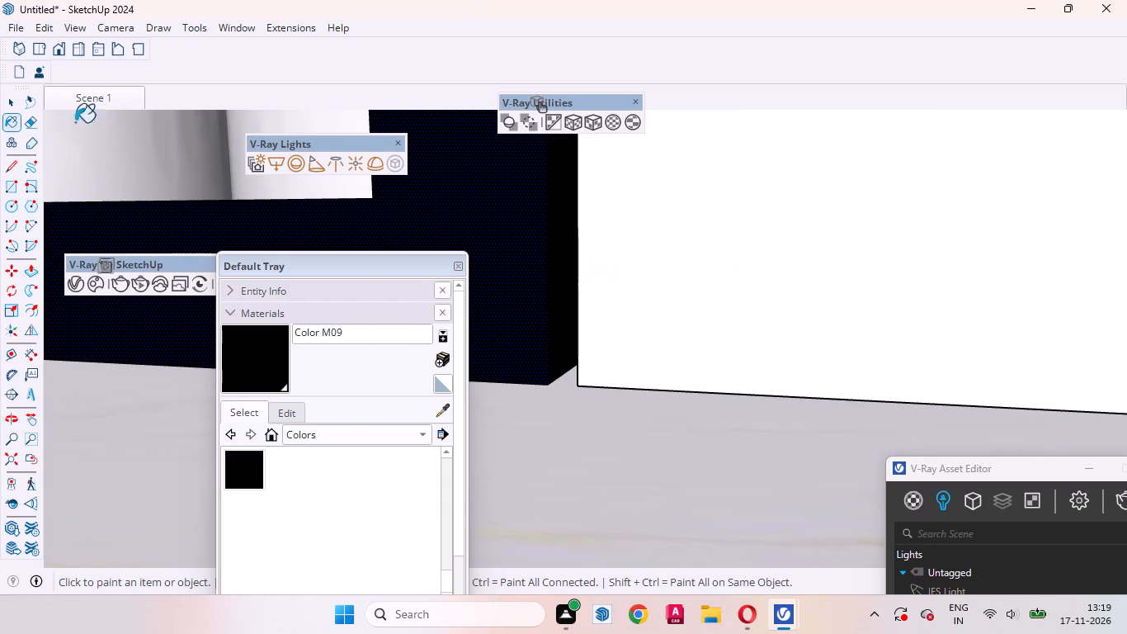
click(92, 97)
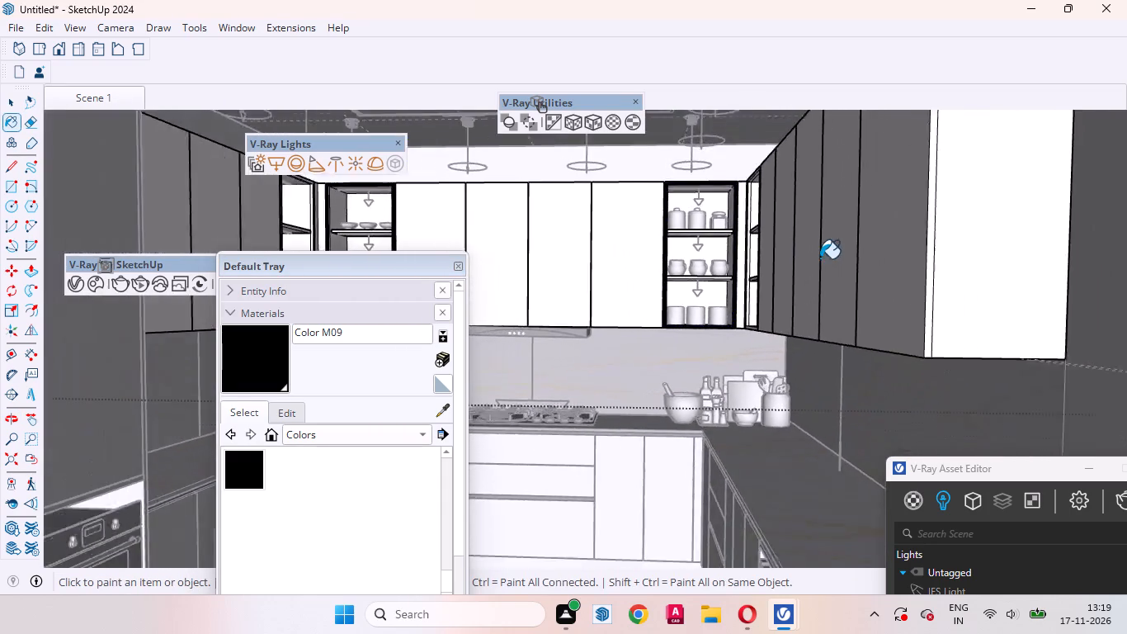
Paint the top inner edge strip and the top edge of the back wall's right open-shelf cabinet frame with Color M09.
scroll(692, 210, up, 20)
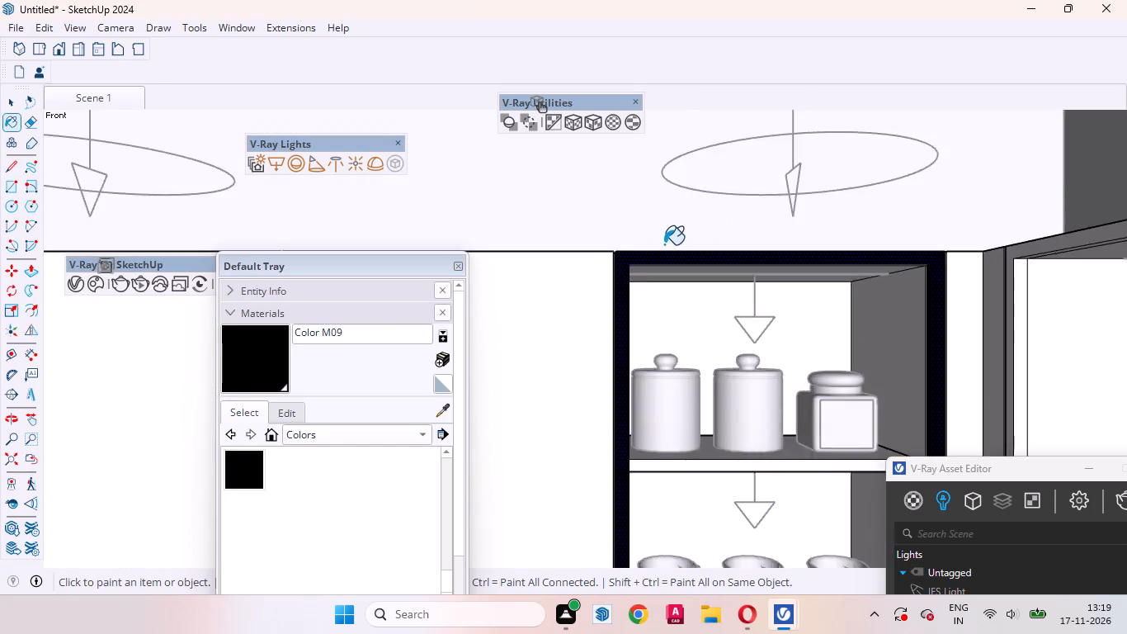
scroll(664, 244, up, 8)
middle_drag(674, 307, 658, 229)
click(605, 214)
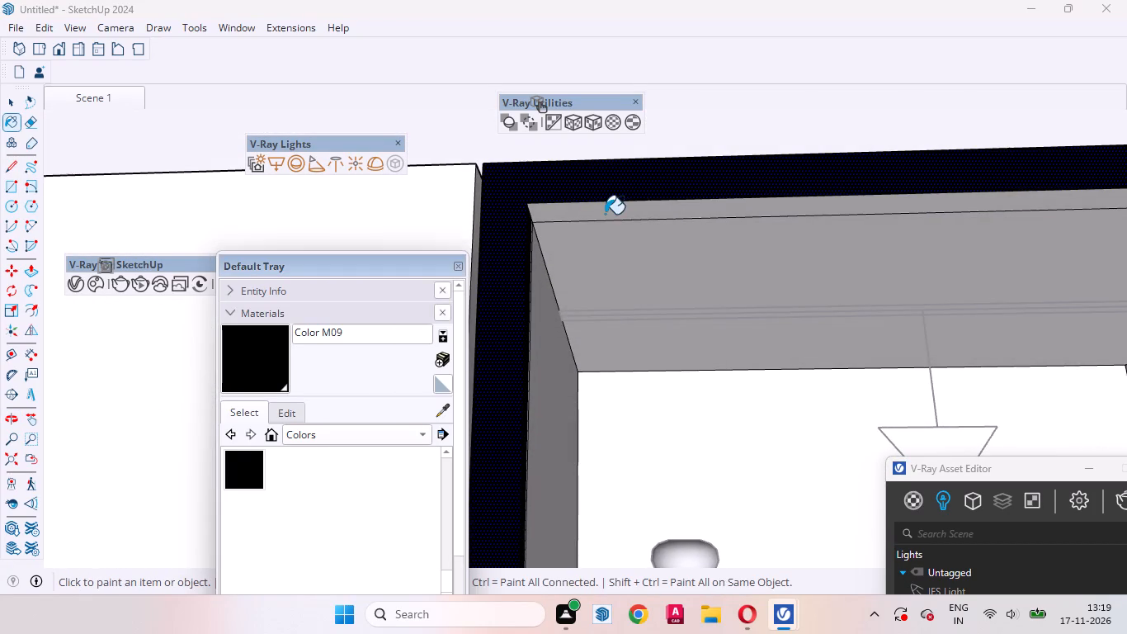
scroll(641, 182, up, 1)
middle_drag(641, 210, 630, 381)
click(615, 396)
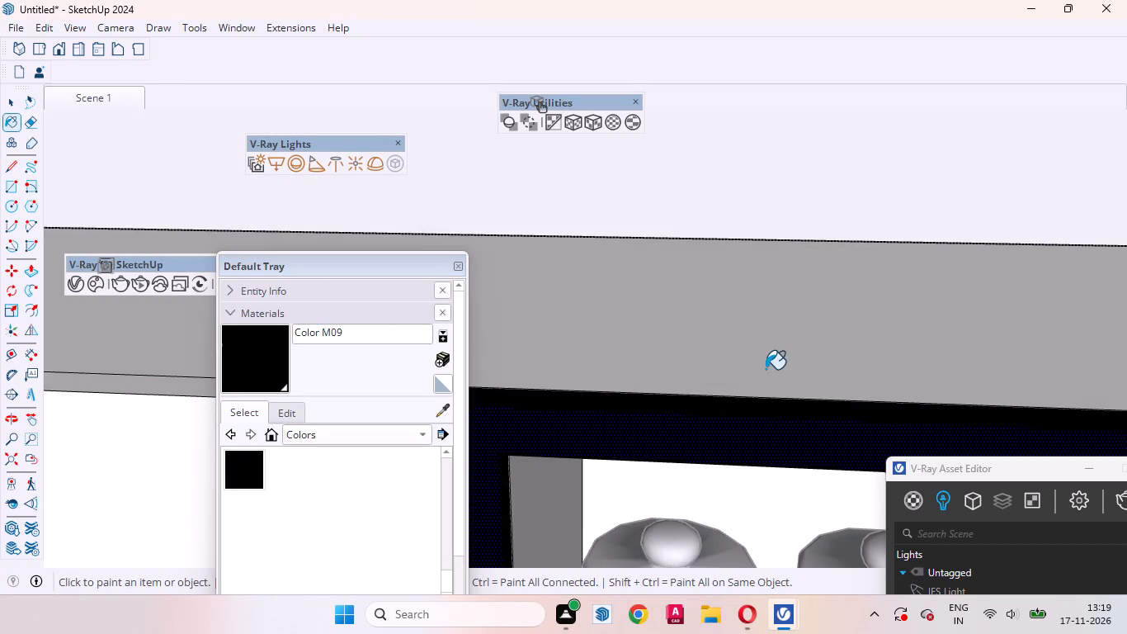
scroll(657, 300, down, 4)
click(111, 95)
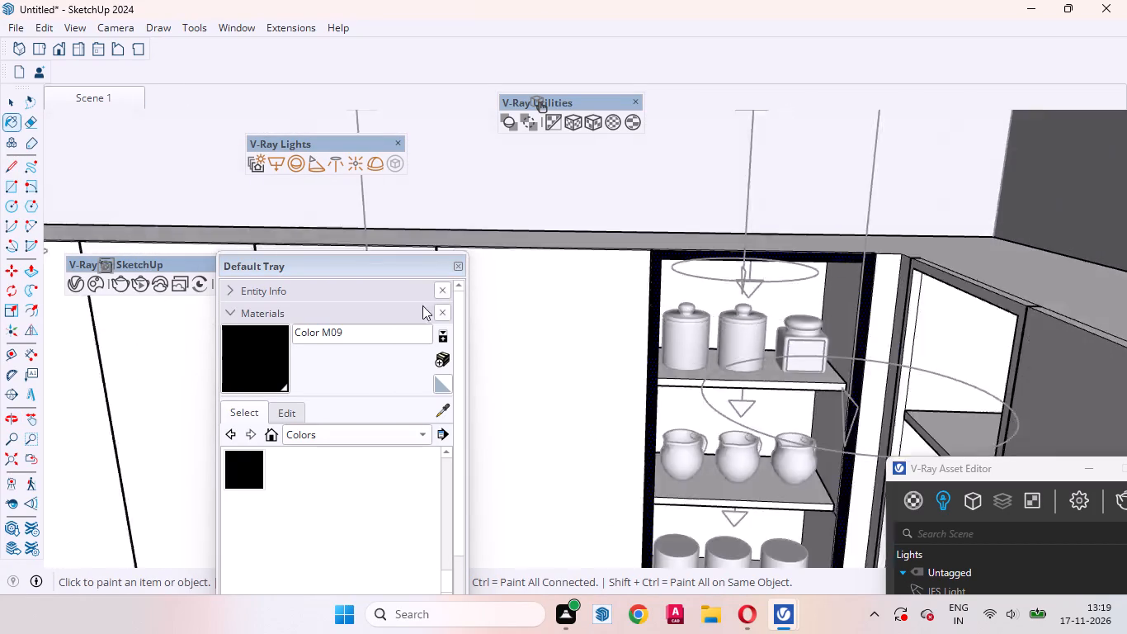
Paint the front frame face and the side and bottom inner edge strips of the right wall's open-shelf cabinet with Color M09.
scroll(755, 298, up, 6)
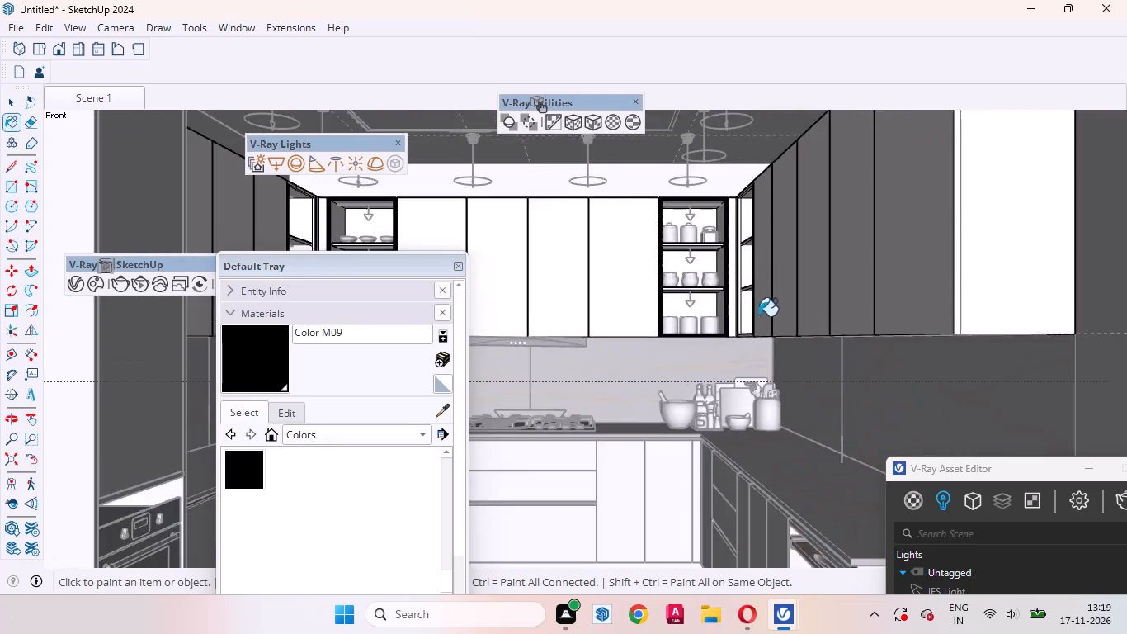
scroll(758, 316, up, 19)
click(692, 301)
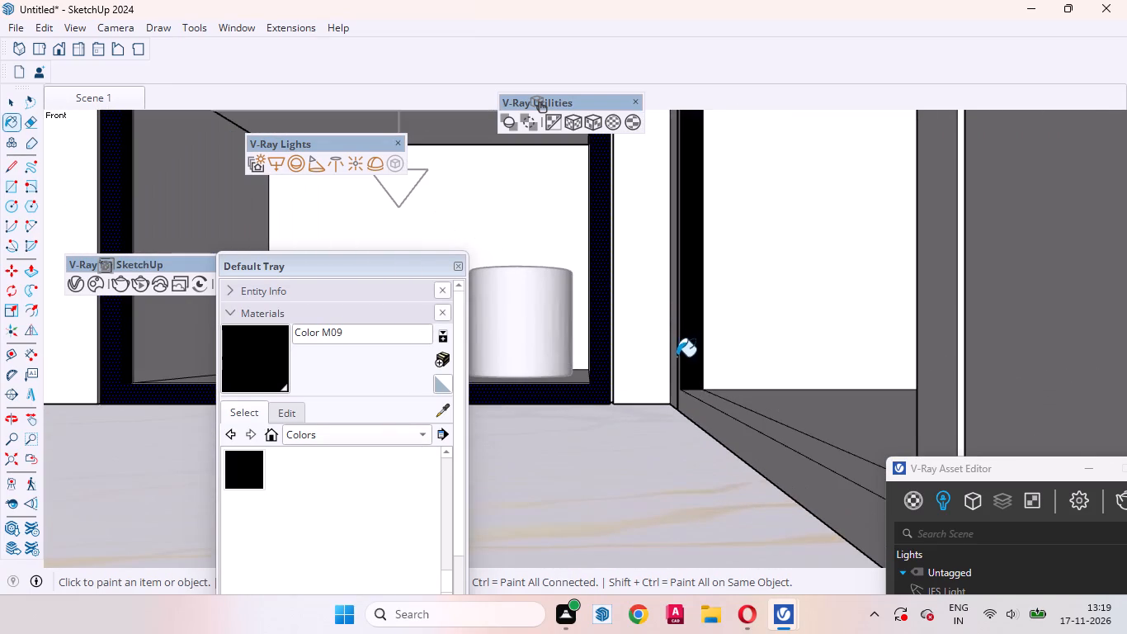
click(696, 410)
click(718, 403)
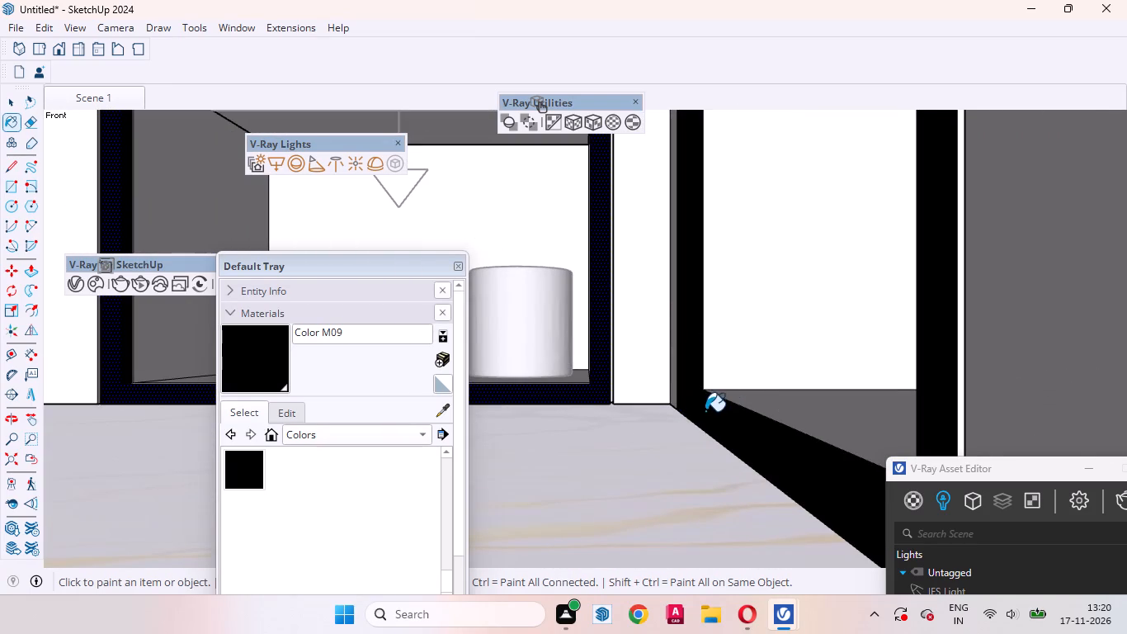
middle_drag(706, 412, 852, 414)
scroll(747, 404, down, 12)
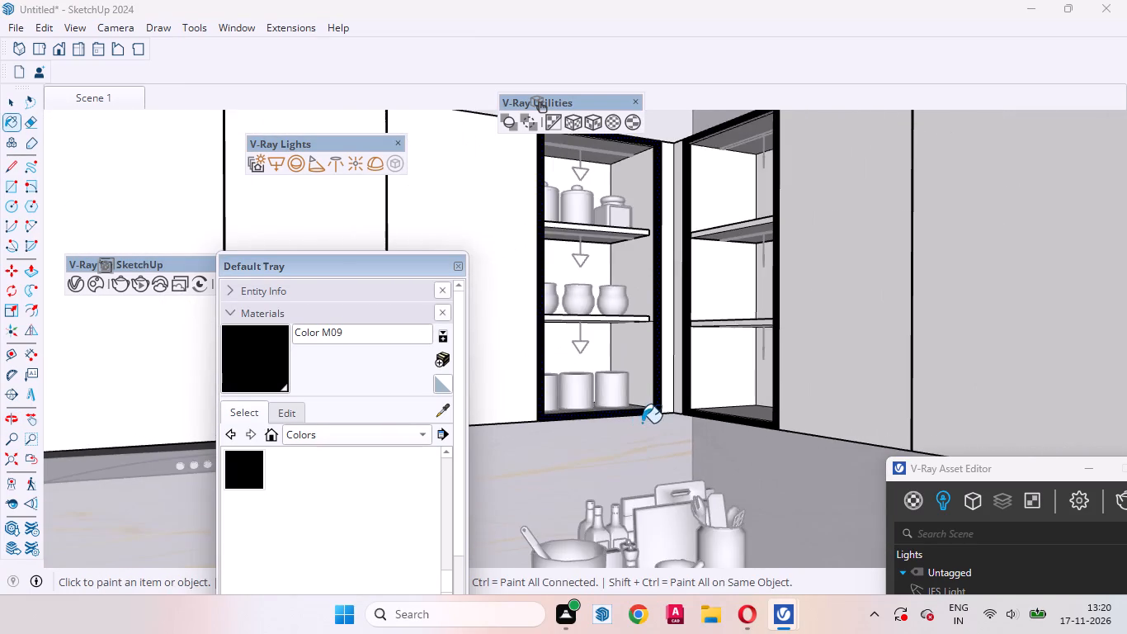
scroll(644, 426, down, 2)
Paint the top inner edge strip and top edge of the right wall's open-shelf cabinet frame with Color M09.
scroll(711, 206, up, 20)
scroll(711, 206, up, 6)
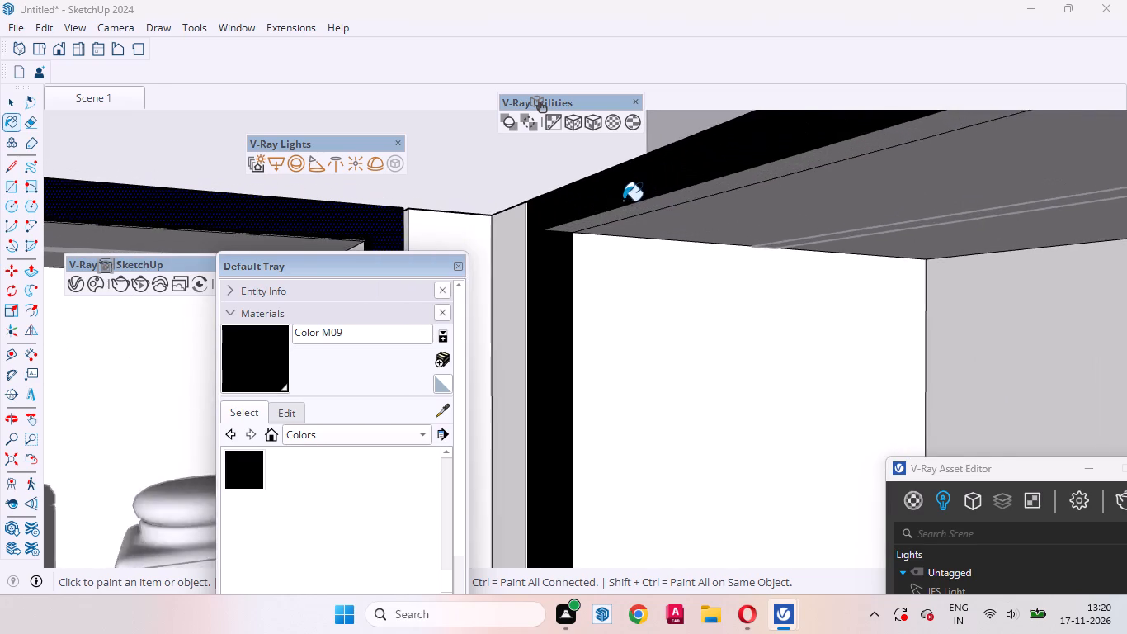
scroll(623, 201, up, 1)
click(610, 223)
scroll(623, 221, up, 4)
middle_drag(683, 272, 785, 441)
click(696, 455)
scroll(601, 336, down, 9)
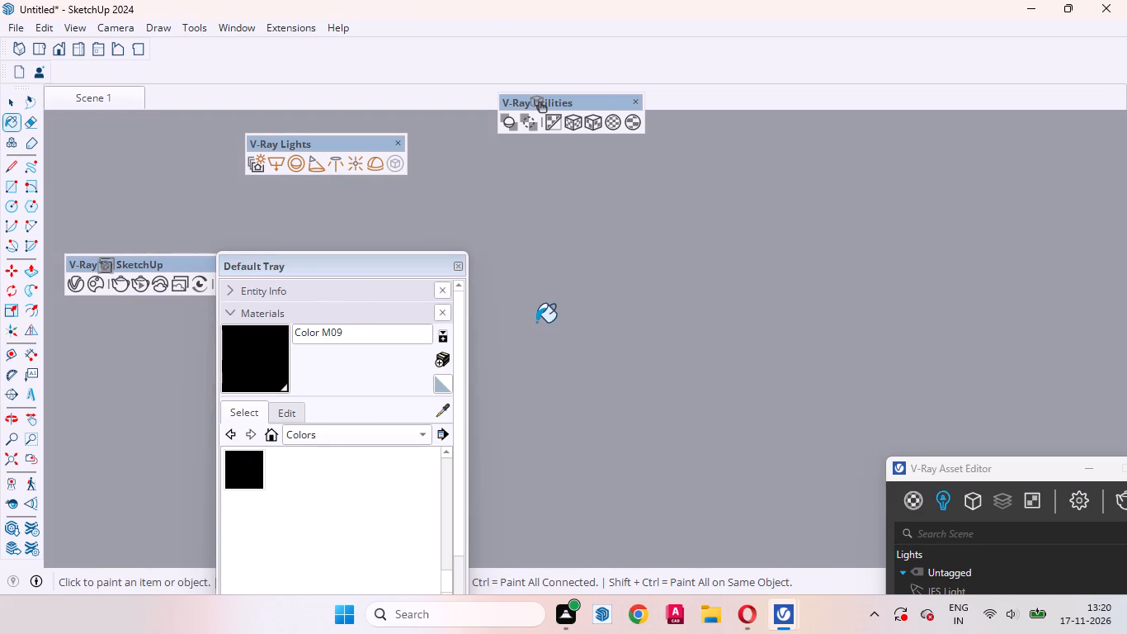
scroll(536, 322, down, 4)
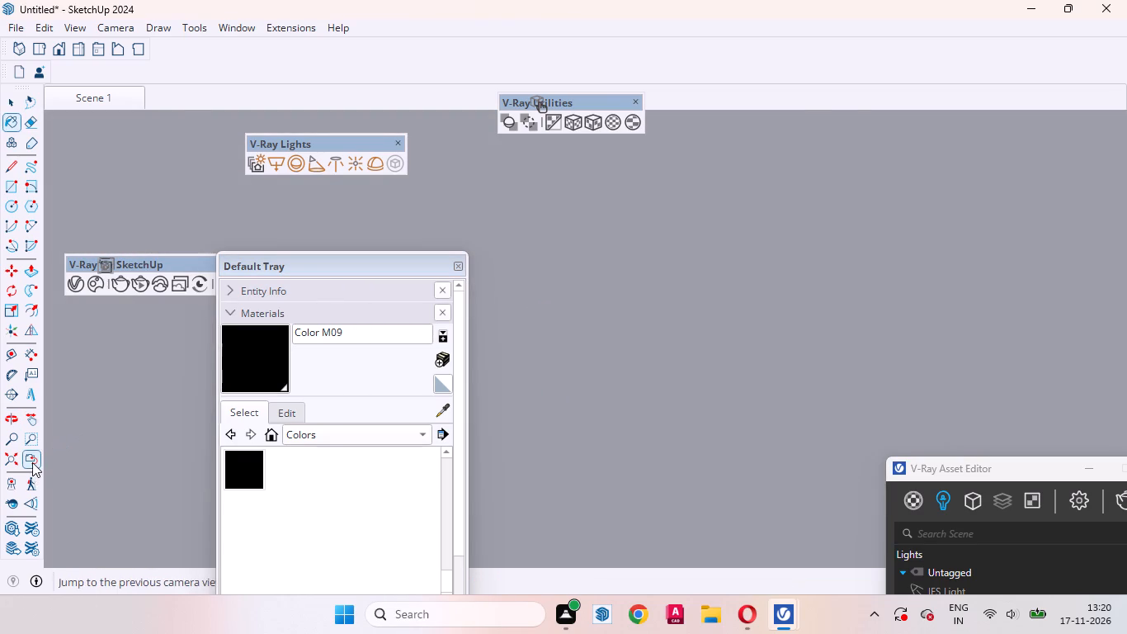
click(32, 462)
Paint the outer side edge of the right wall's open-shelf cabinet frame, beside the adjoining closed doors, with Color M09.
middle_drag(724, 437, 712, 283)
scroll(629, 305, down, 3)
scroll(627, 307, up, 1)
scroll(587, 312, down, 7)
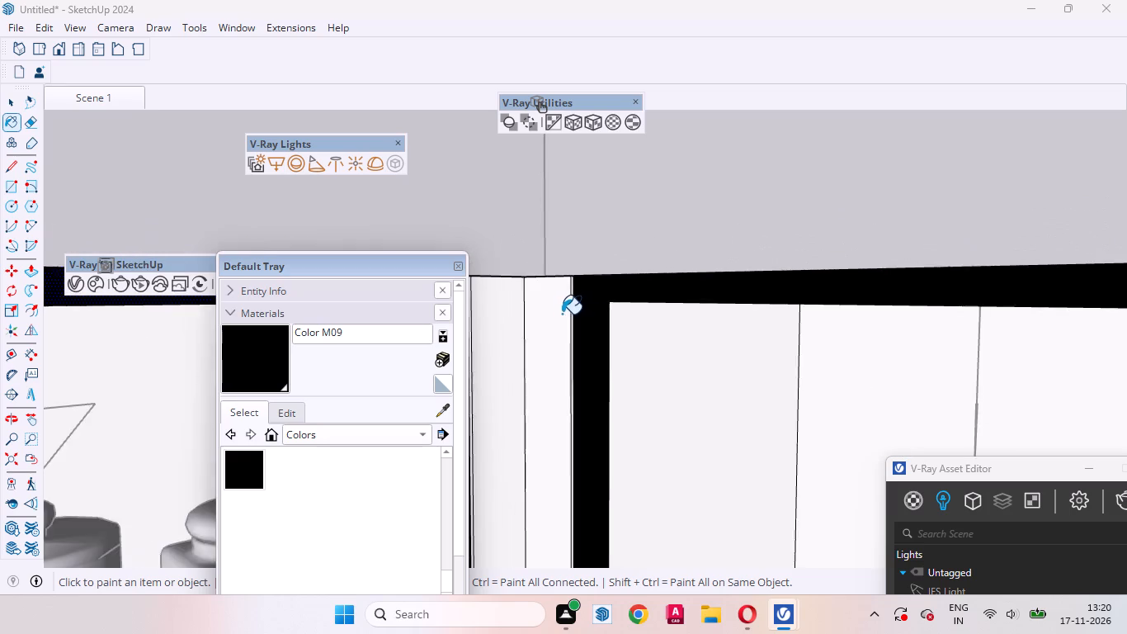
scroll(562, 314, down, 9)
scroll(1001, 311, up, 16)
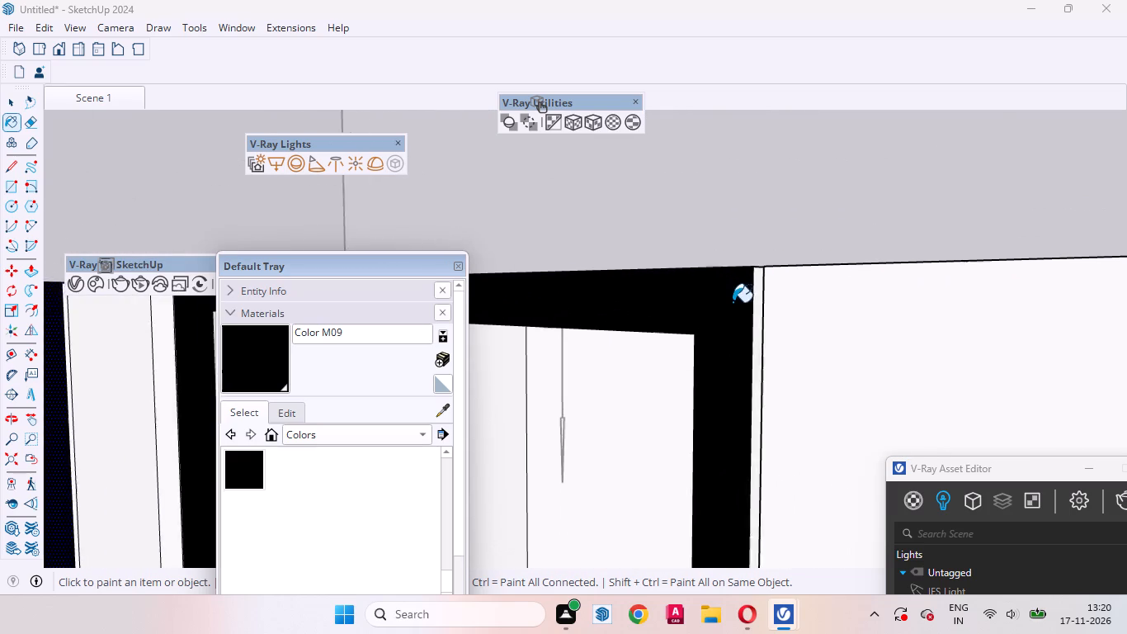
scroll(733, 302, up, 4)
click(762, 277)
scroll(818, 300, down, 3)
scroll(823, 300, up, 1)
scroll(832, 298, down, 12)
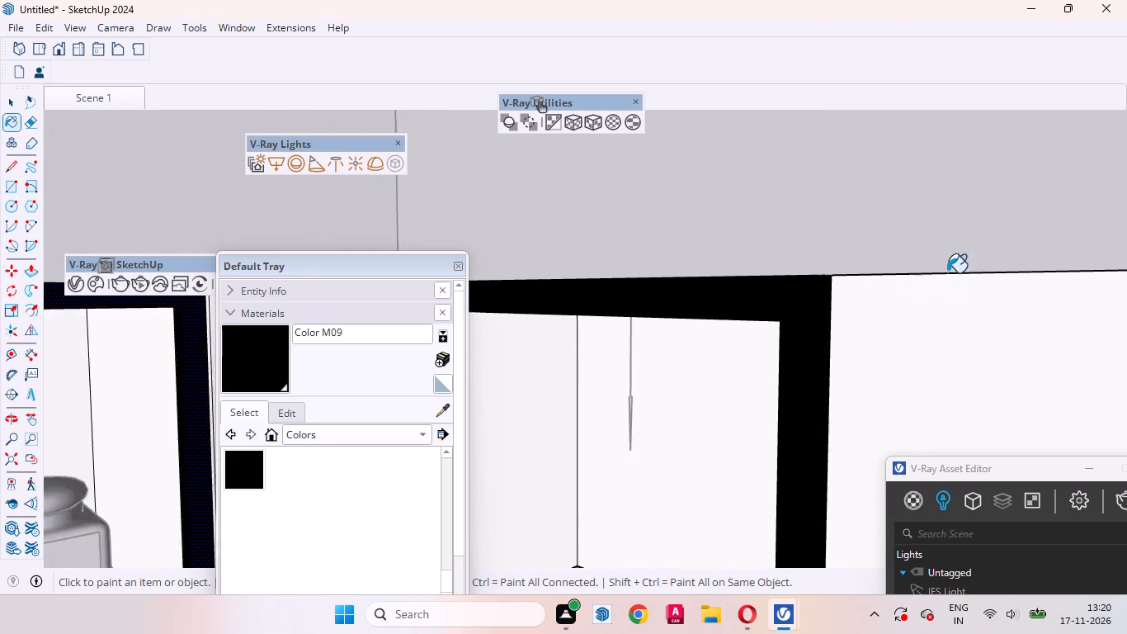
Paint the front frame face and side inner edge strip of the left wall's open-shelf cabinet with Color M09.
scroll(947, 272, down, 11)
scroll(968, 274, up, 1)
scroll(968, 274, down, 5)
scroll(902, 280, up, 1)
scroll(903, 280, down, 5)
middle_drag(978, 291, 828, 310)
scroll(870, 277, down, 13)
middle_drag(903, 318, 631, 276)
scroll(548, 299, up, 20)
scroll(548, 299, up, 1)
click(507, 228)
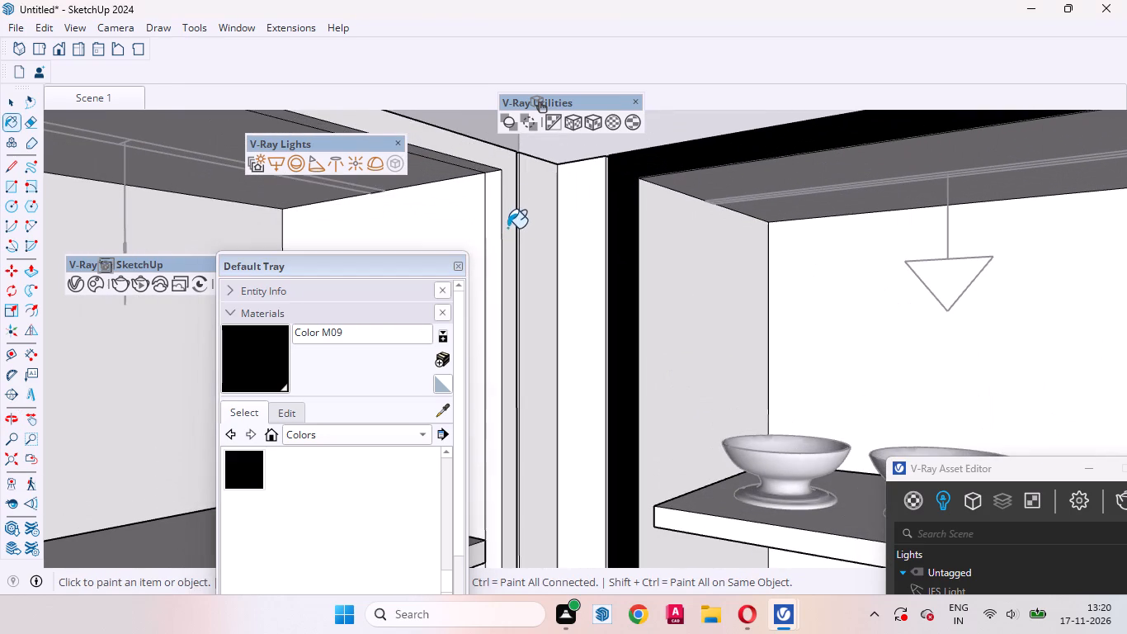
click(491, 223)
scroll(842, 222, down, 7)
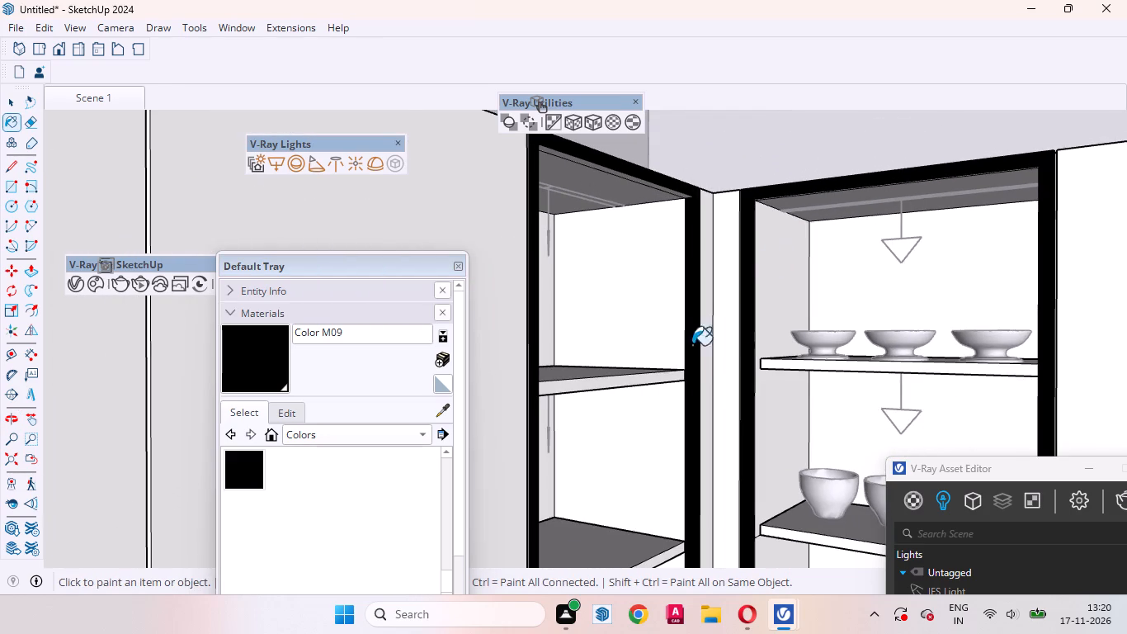
Paint the bottom inner edge strip and the underside edge of the left wall's open-shelf cabinet frame with Color M09.
scroll(686, 318, down, 10)
scroll(693, 400, up, 16)
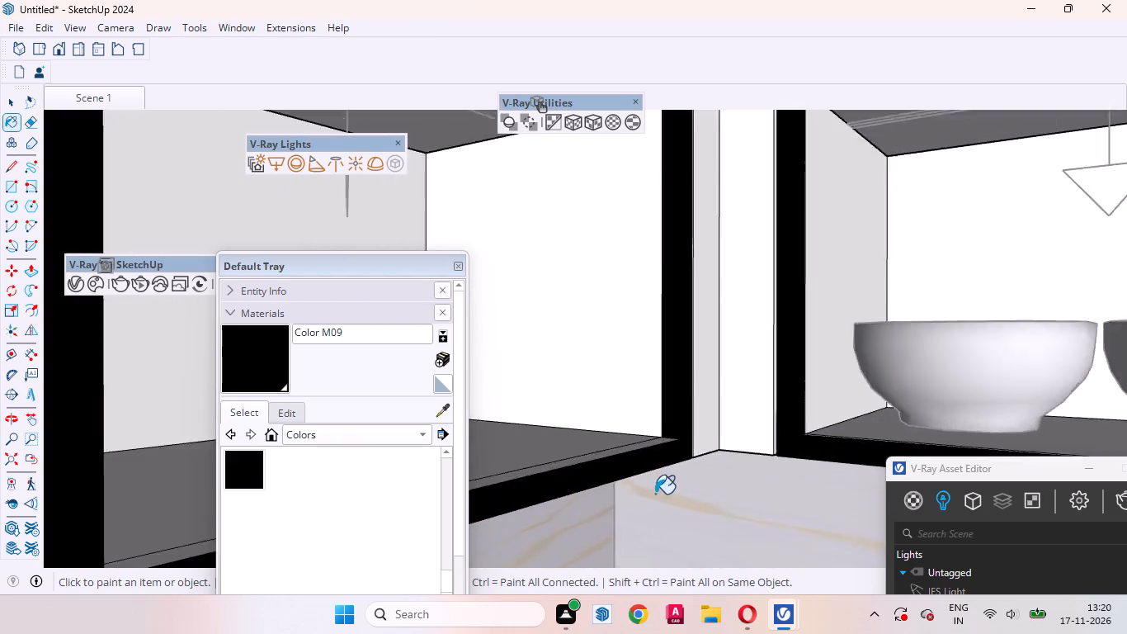
scroll(655, 494, up, 3)
middle_drag(673, 376, 672, 476)
click(677, 448)
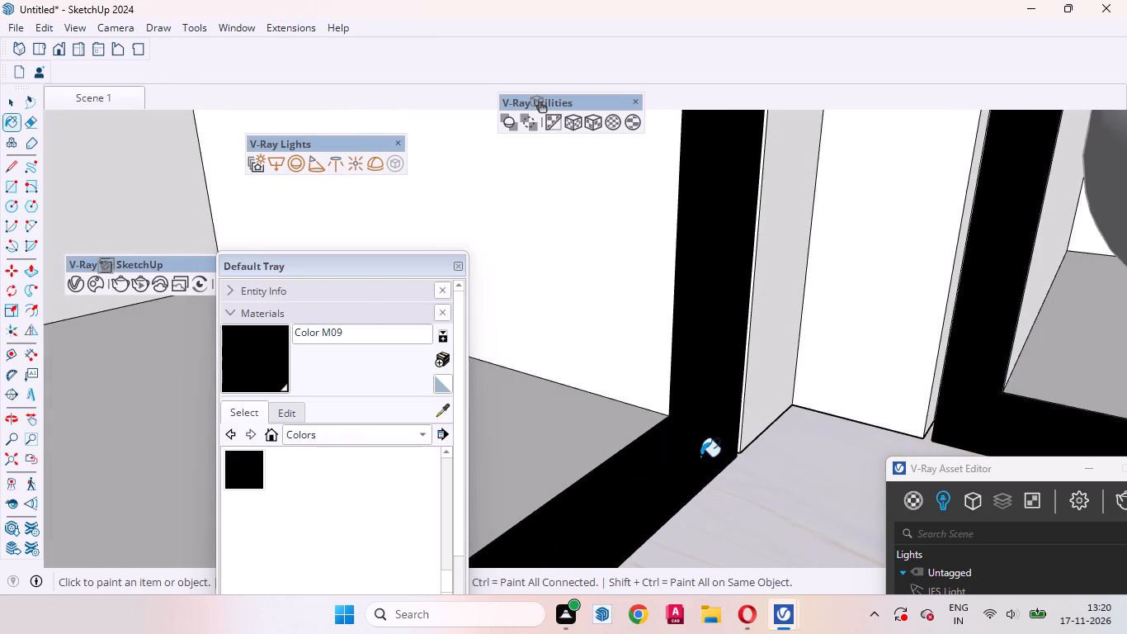
middle_drag(705, 463, 575, 296)
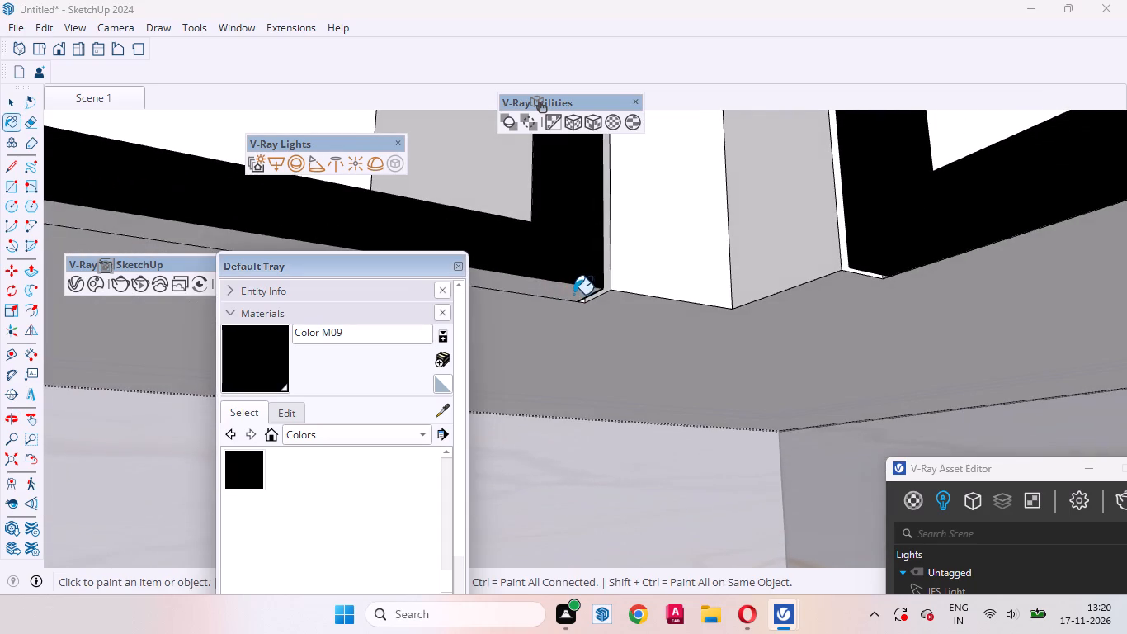
click(573, 294)
Paint the outer side edges of the left wall's open-shelf cabinet frame with Color M09.
scroll(597, 277, up, 12)
middle_drag(619, 277, 479, 324)
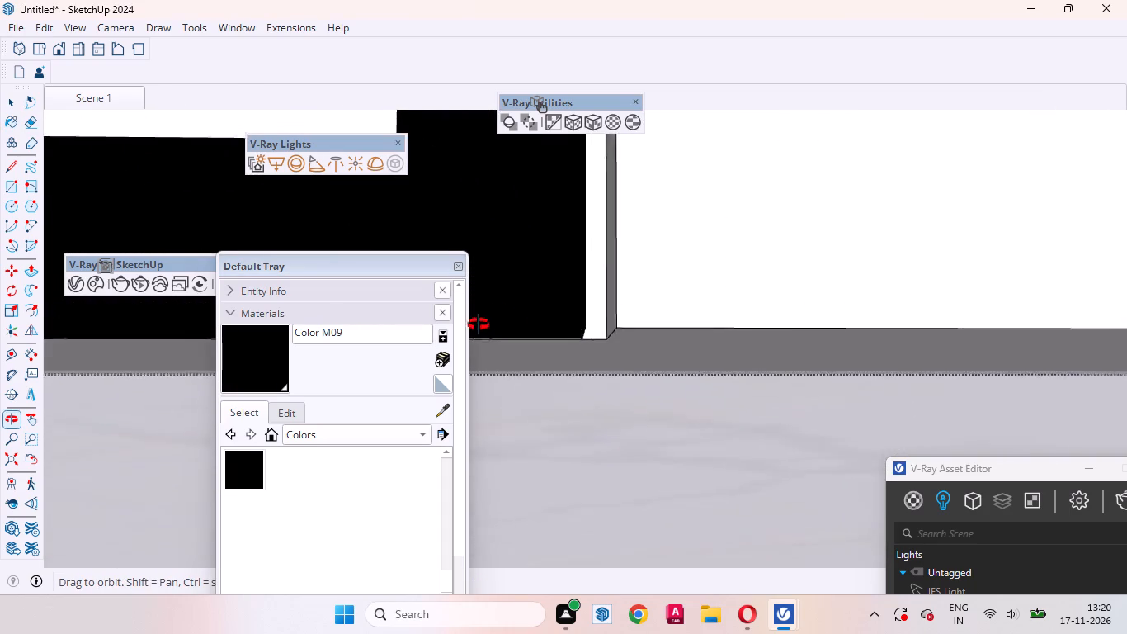
middle_drag(479, 324, 426, 351)
click(589, 269)
middle_drag(549, 293, 759, 304)
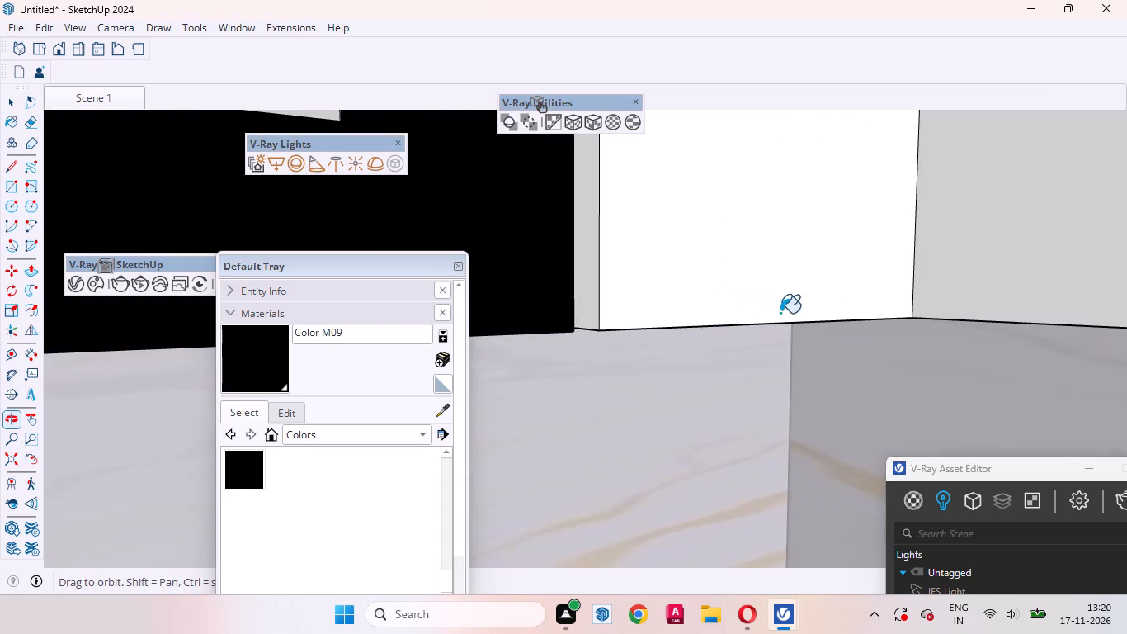
scroll(860, 318, down, 10)
scroll(978, 301, up, 1)
scroll(978, 301, down, 11)
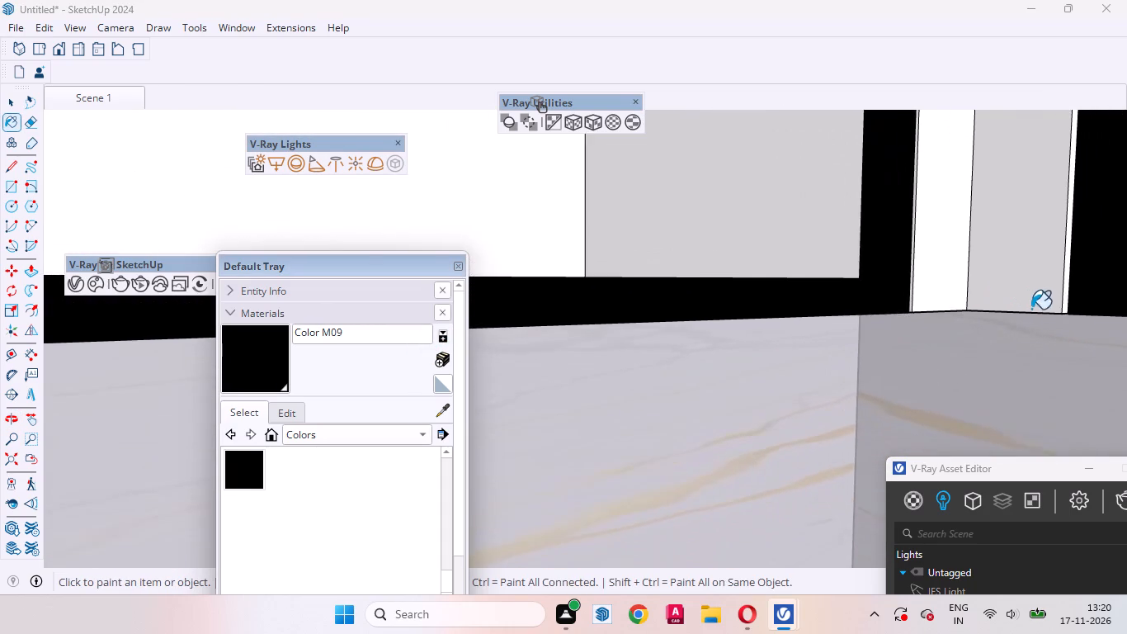
scroll(1031, 309, down, 5)
scroll(646, 298, up, 7)
scroll(1036, 317, down, 4)
scroll(742, 300, up, 12)
click(737, 272)
scroll(708, 464, down, 10)
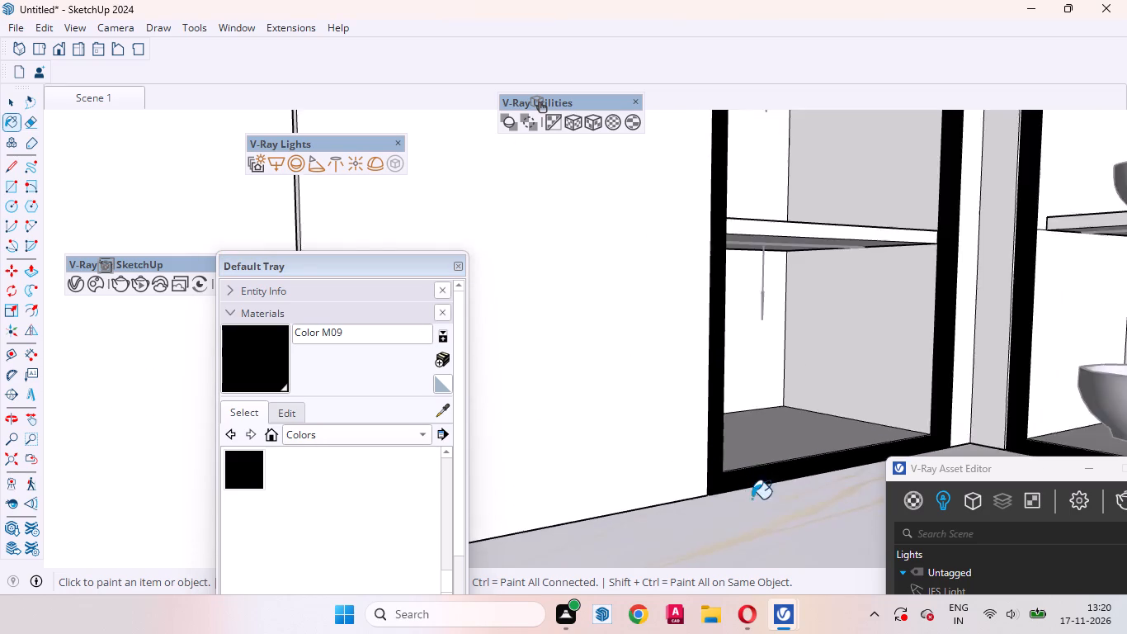
Paint the top inner edge strip and the outer top edge of the left wall's open-shelf cabinet frame with Color M09.
scroll(752, 499, down, 10)
scroll(793, 216, up, 13)
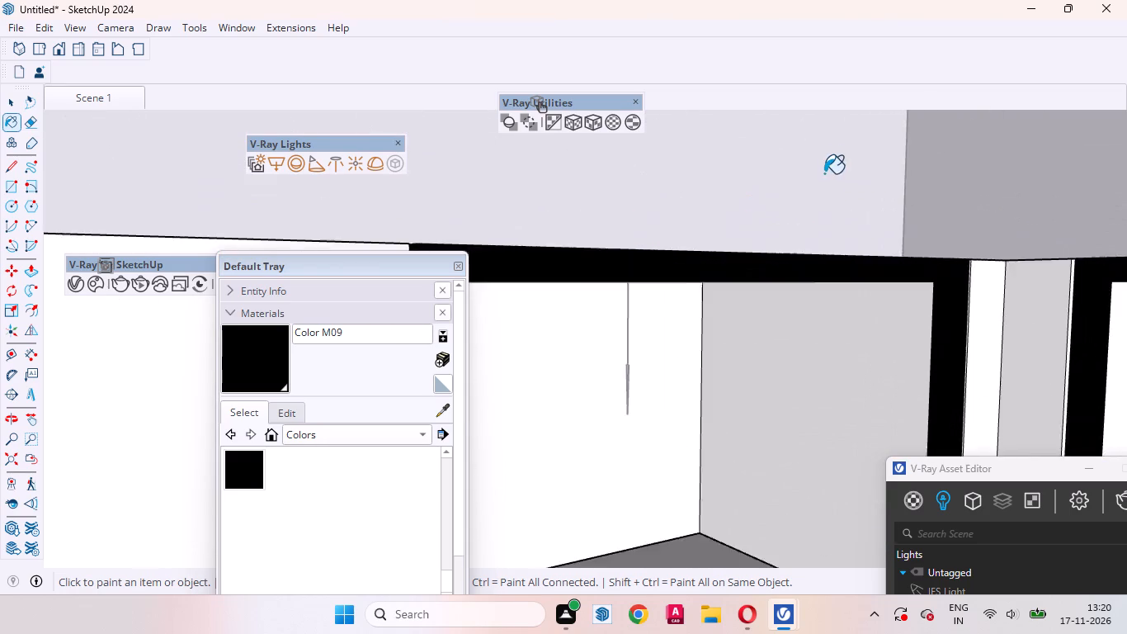
scroll(824, 173, up, 4)
middle_drag(861, 307, 854, 207)
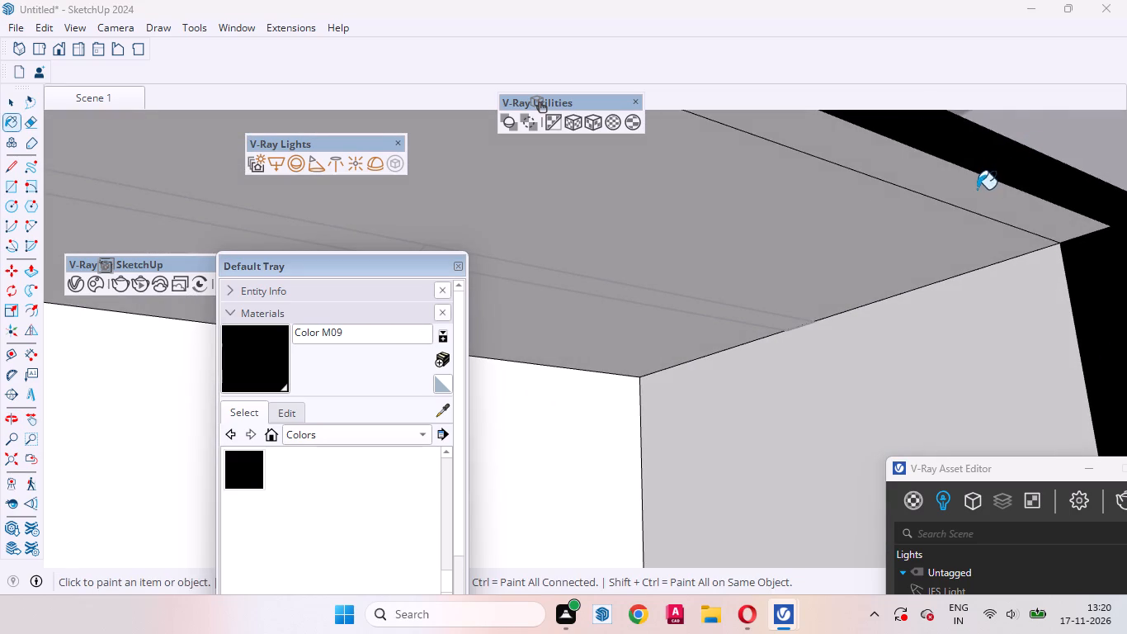
click(977, 189)
middle_drag(933, 223, 919, 408)
click(1026, 433)
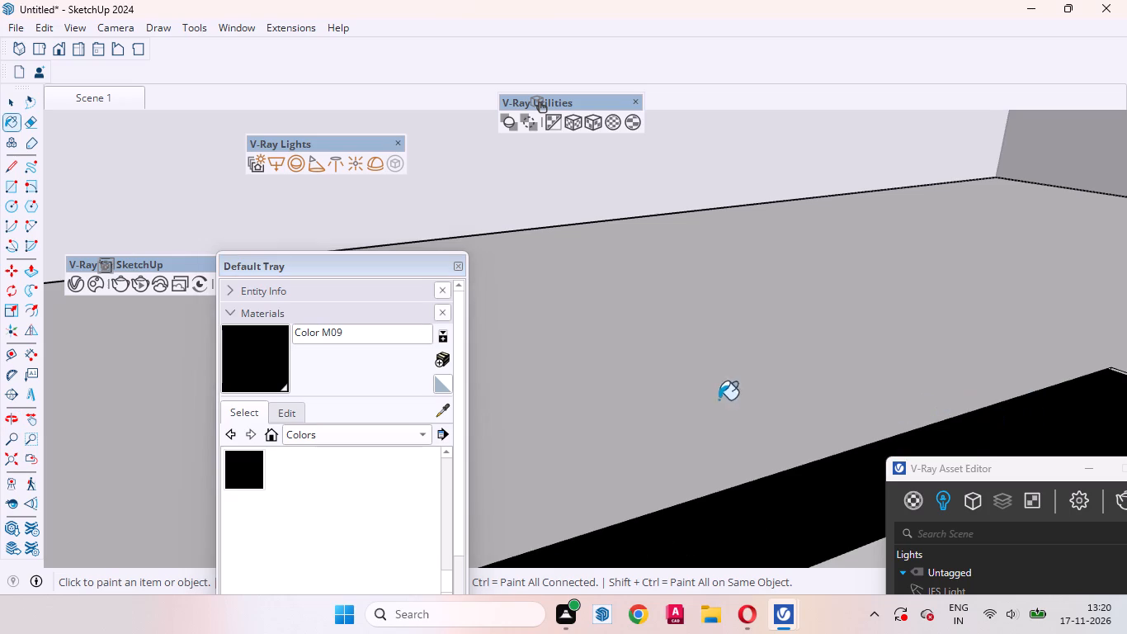
scroll(717, 399, down, 10)
middle_drag(892, 415, 851, 421)
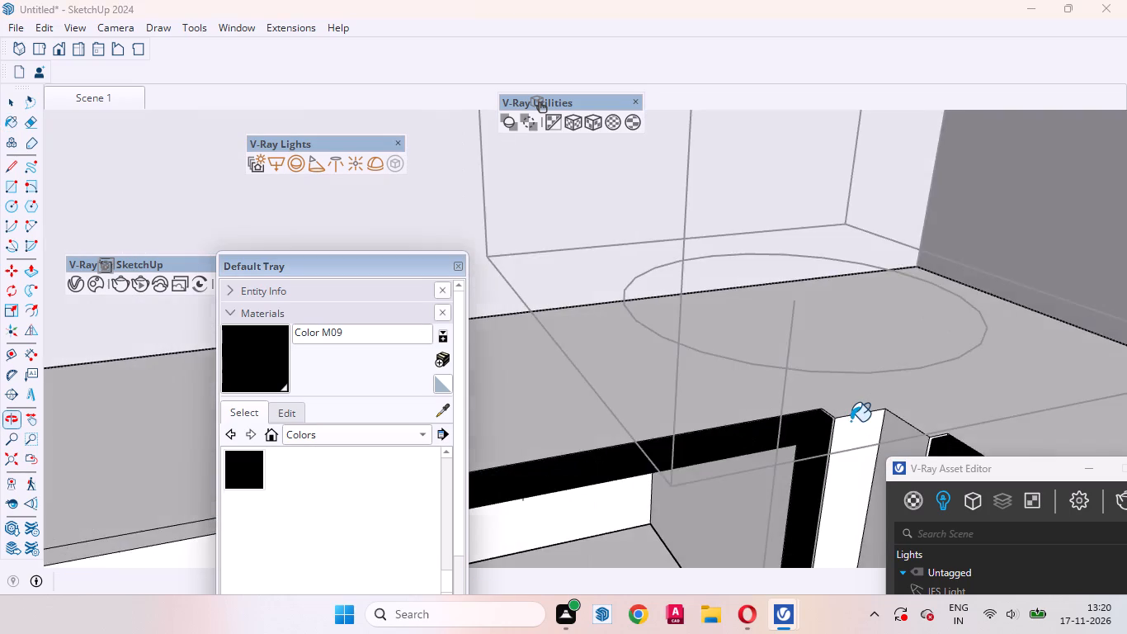
scroll(850, 421, up, 20)
scroll(850, 421, up, 8)
middle_drag(825, 428, 804, 428)
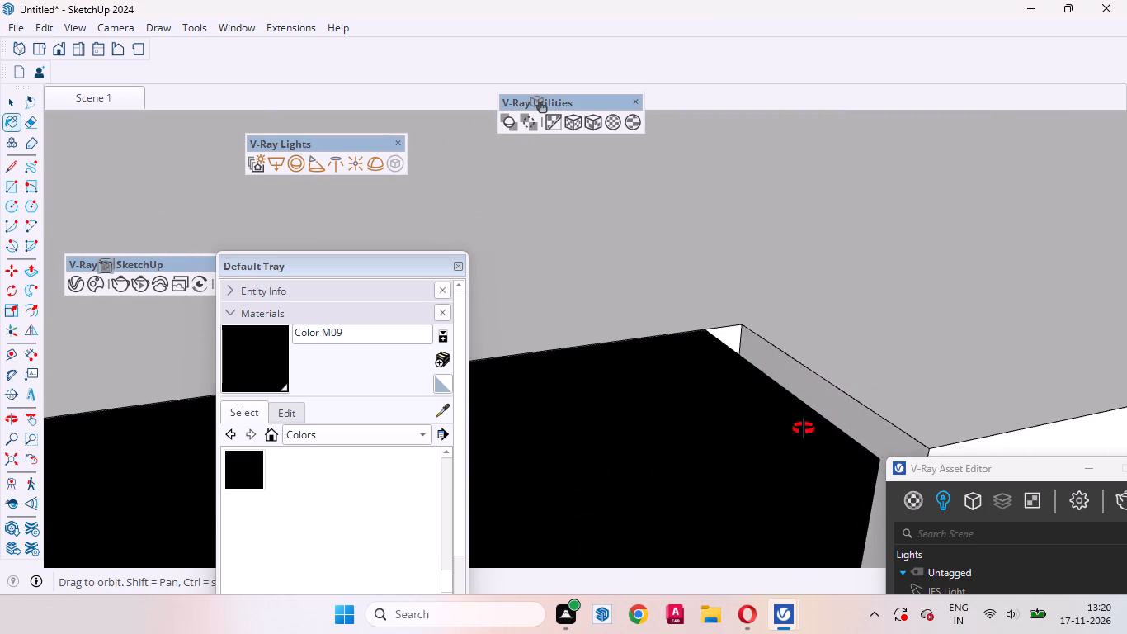
middle_drag(804, 428, 943, 359)
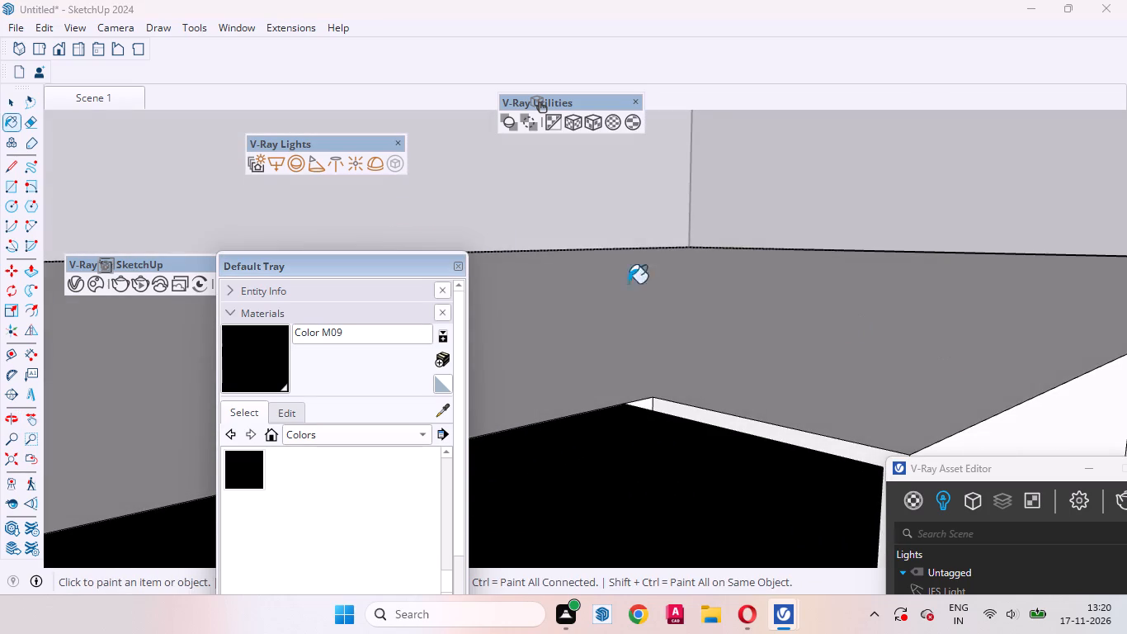
click(87, 95)
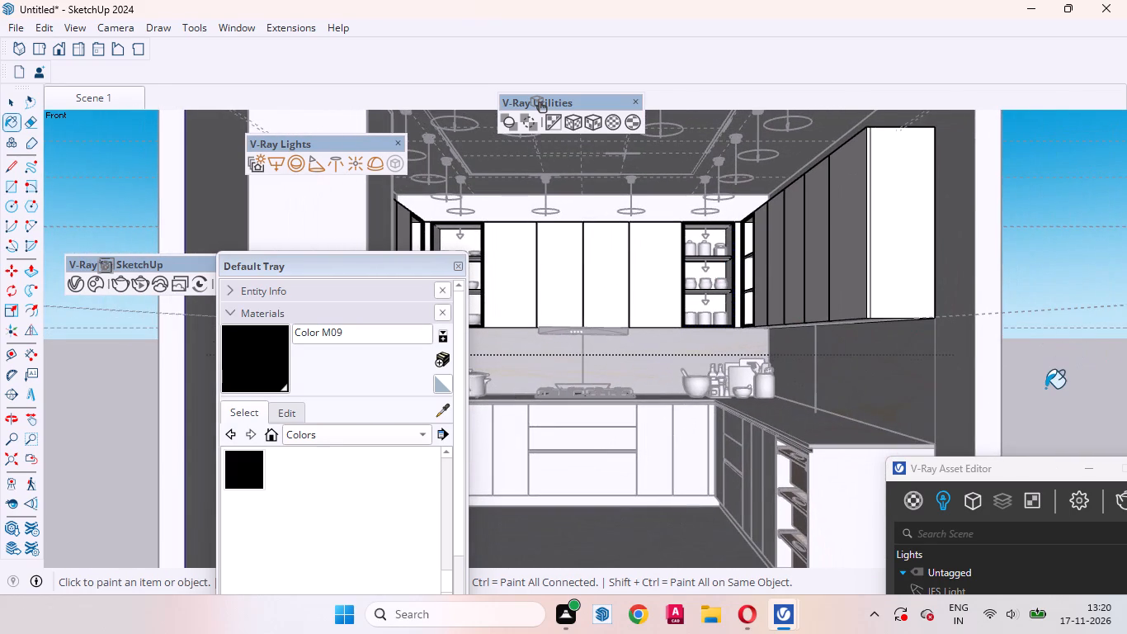
key(space)
click(1075, 376)
Draw a vertical rectangle filling the front frame opening of the back wall's right open-shelf cabinet, corner to opposite corner.
drag(371, 270, 365, 274)
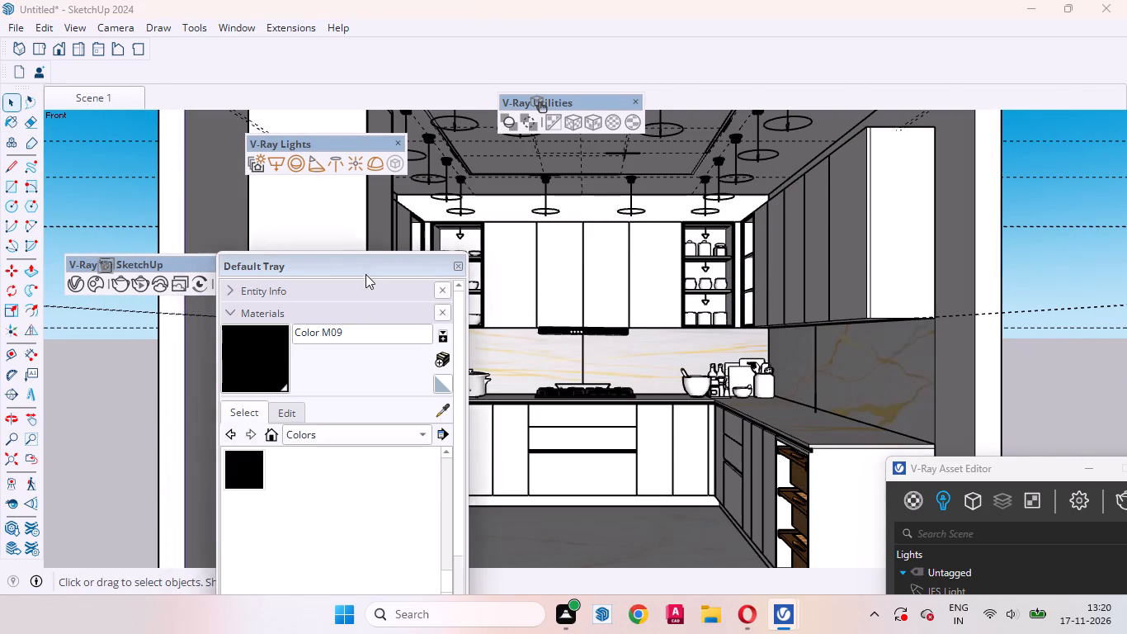
drag(365, 274, 235, 395)
key(r)
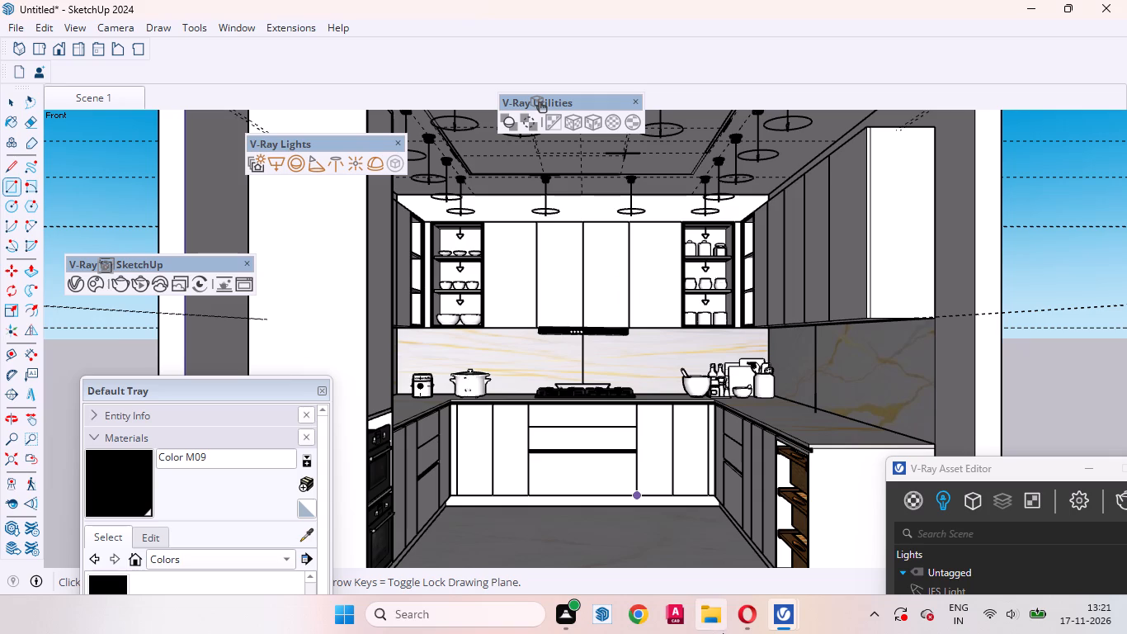
scroll(779, 296, up, 13)
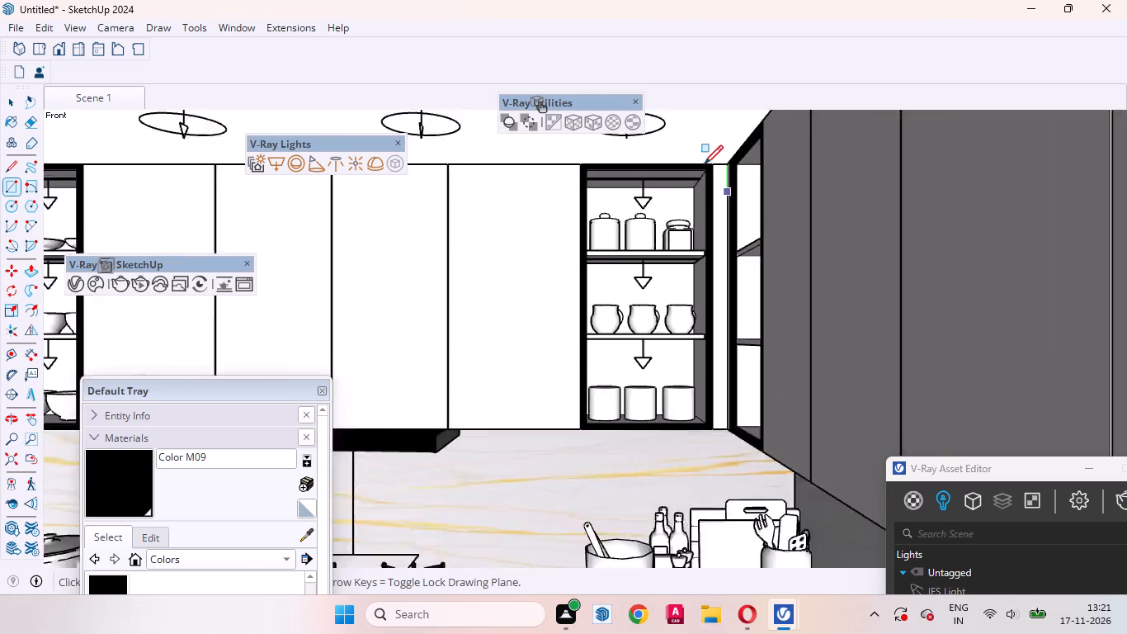
scroll(704, 164, up, 11)
middle_drag(695, 177, 910, 159)
scroll(798, 190, up, 3)
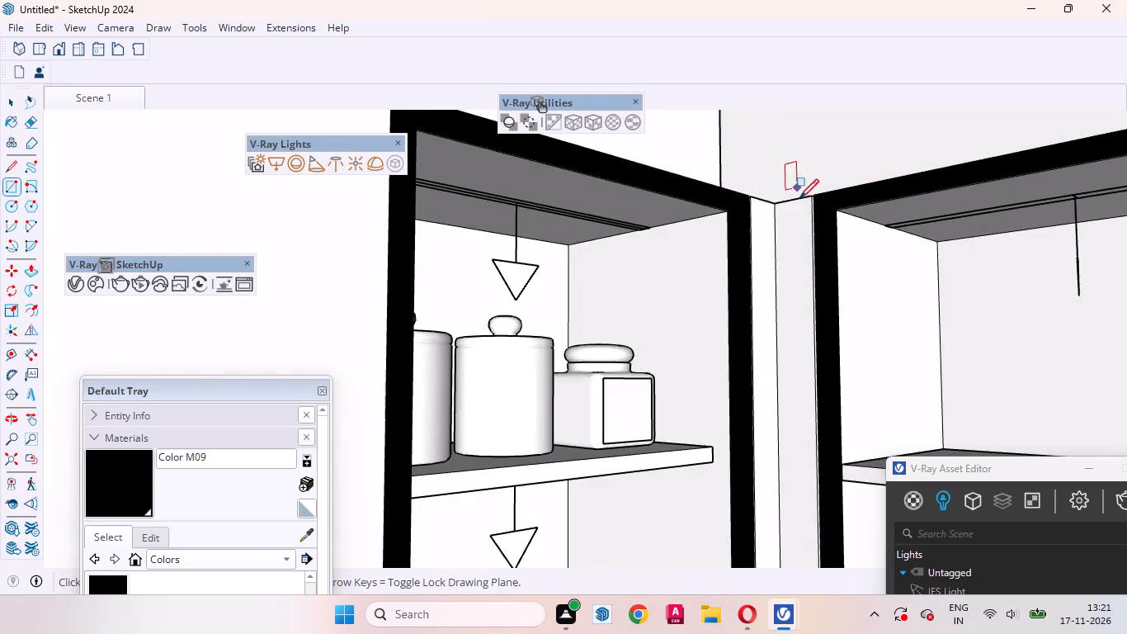
scroll(799, 198, up, 6)
middle_drag(684, 222, 792, 207)
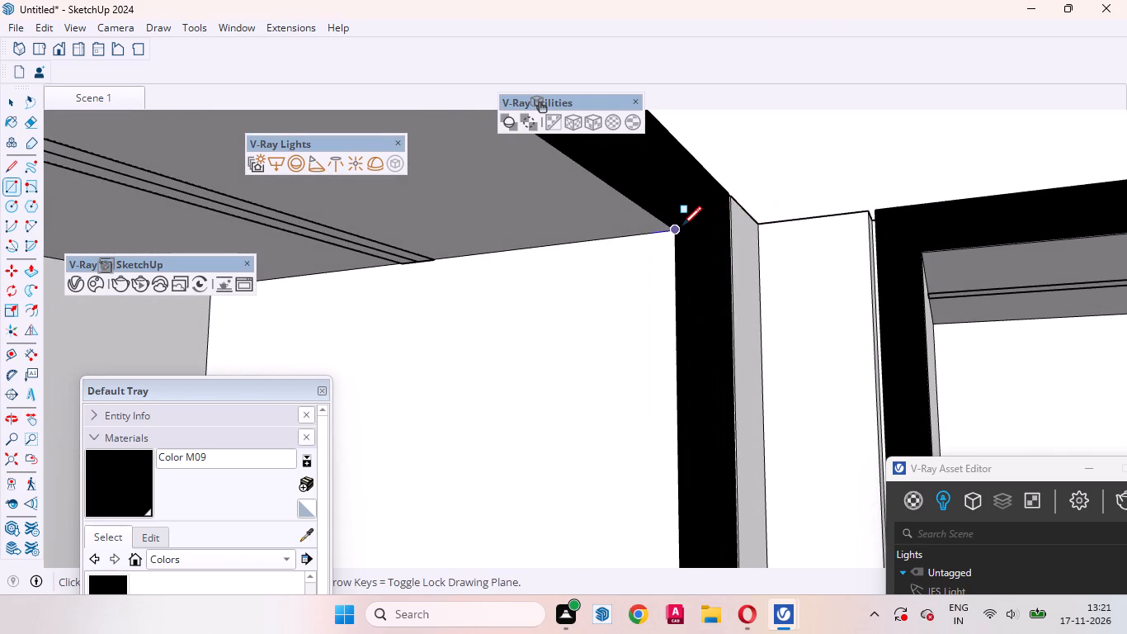
click(700, 225)
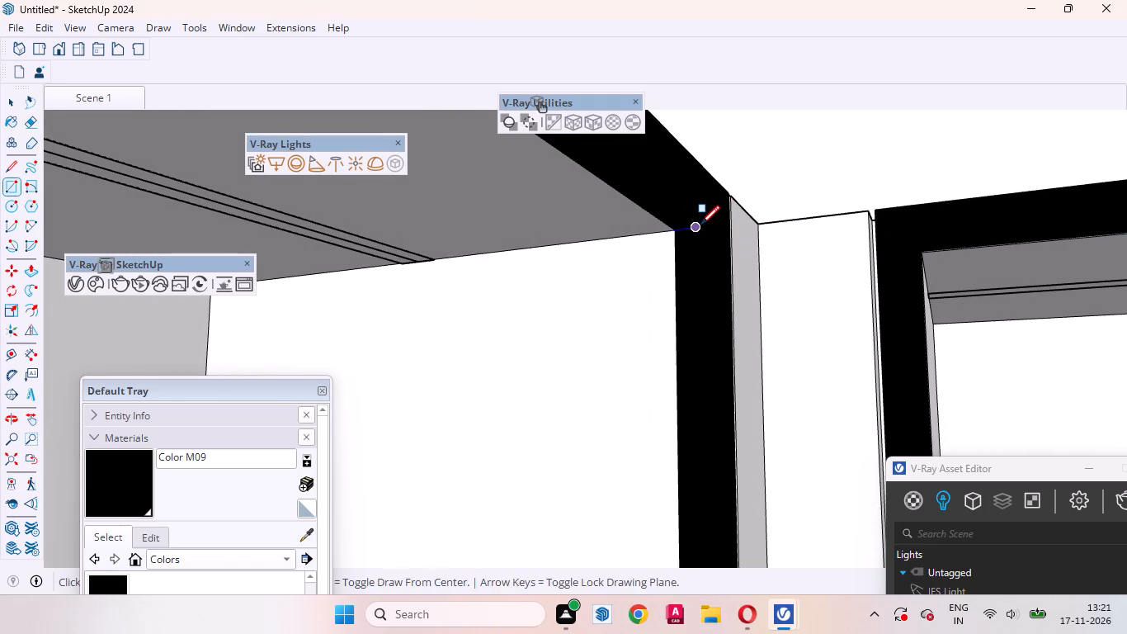
middle_drag(706, 315, 471, 352)
scroll(653, 319, down, 1)
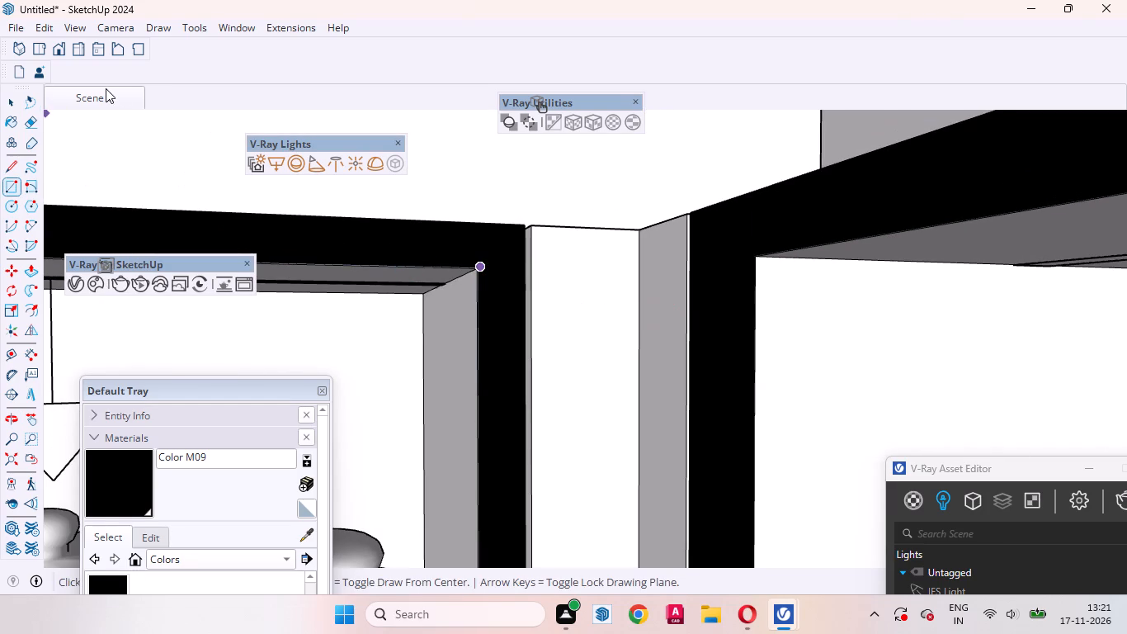
click(109, 92)
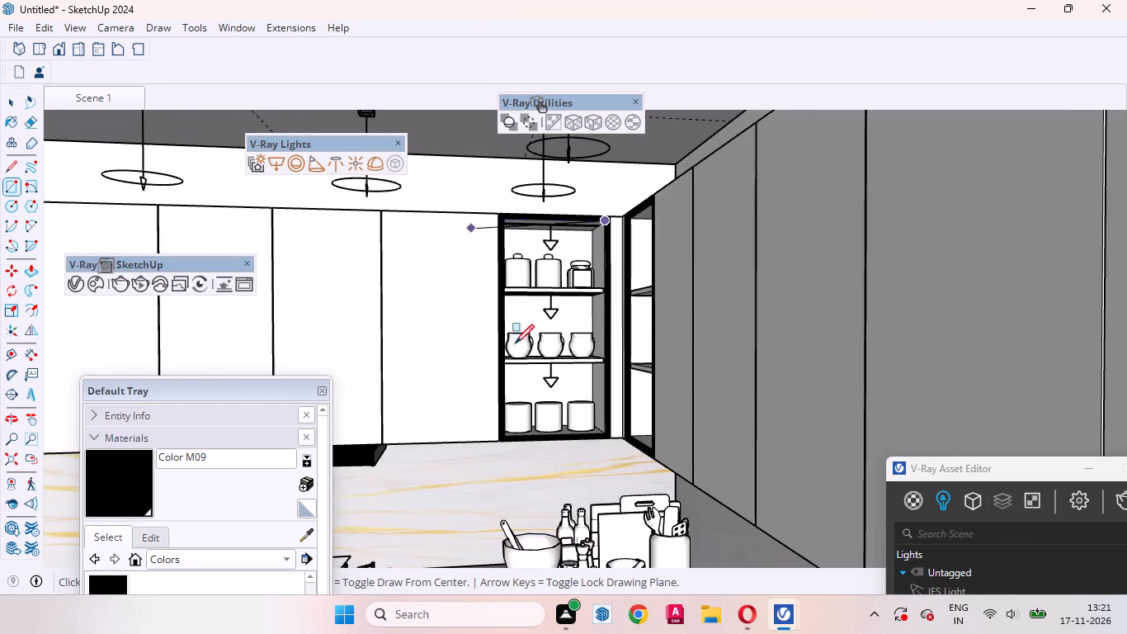
scroll(698, 324, up, 2)
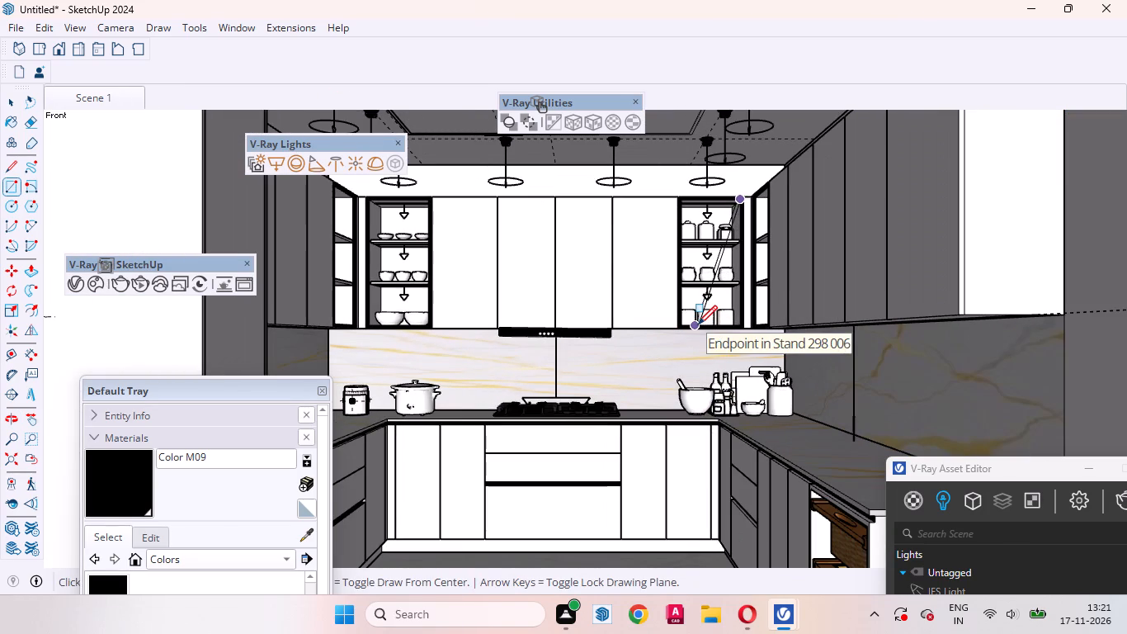
key(Left)
scroll(677, 323, up, 19)
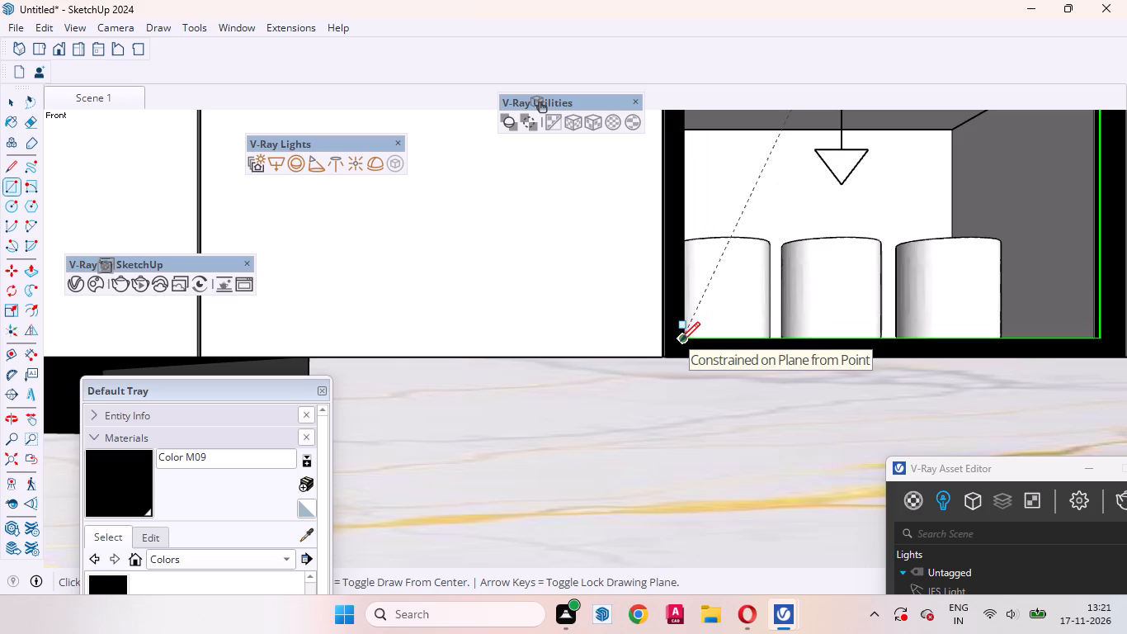
click(681, 341)
key(space)
Draw a vertical rectangle filling the front frame opening of the back wall's left open-shelf cabinet, corner to opposite corner.
scroll(720, 409, down, 3)
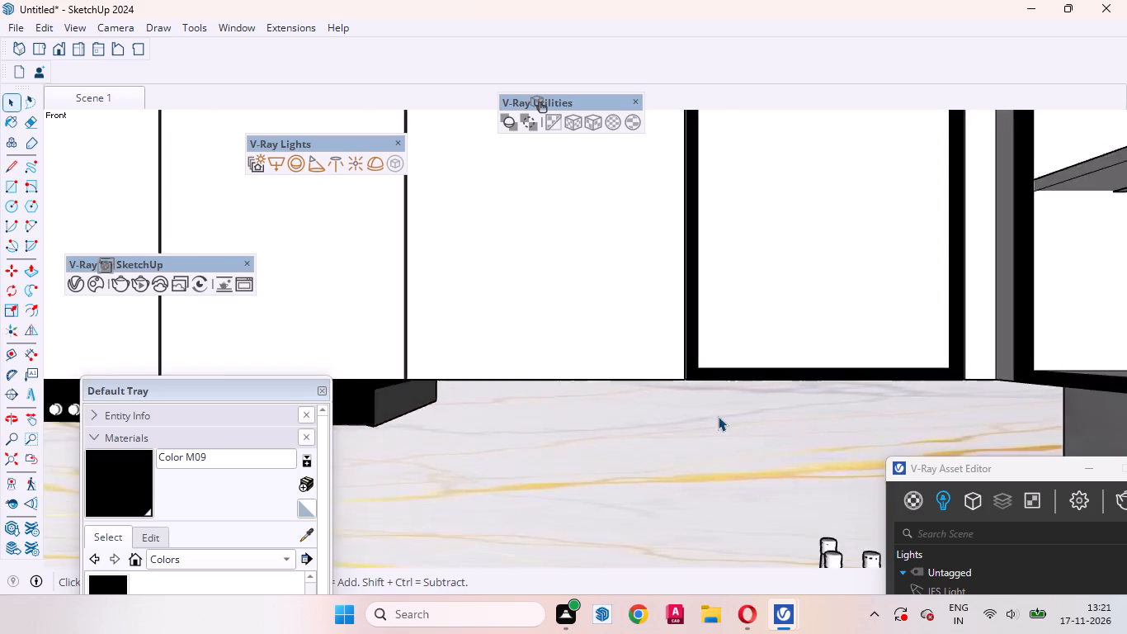
scroll(718, 416, down, 15)
scroll(803, 373, up, 1)
scroll(812, 365, down, 10)
middle_drag(766, 342, 718, 305)
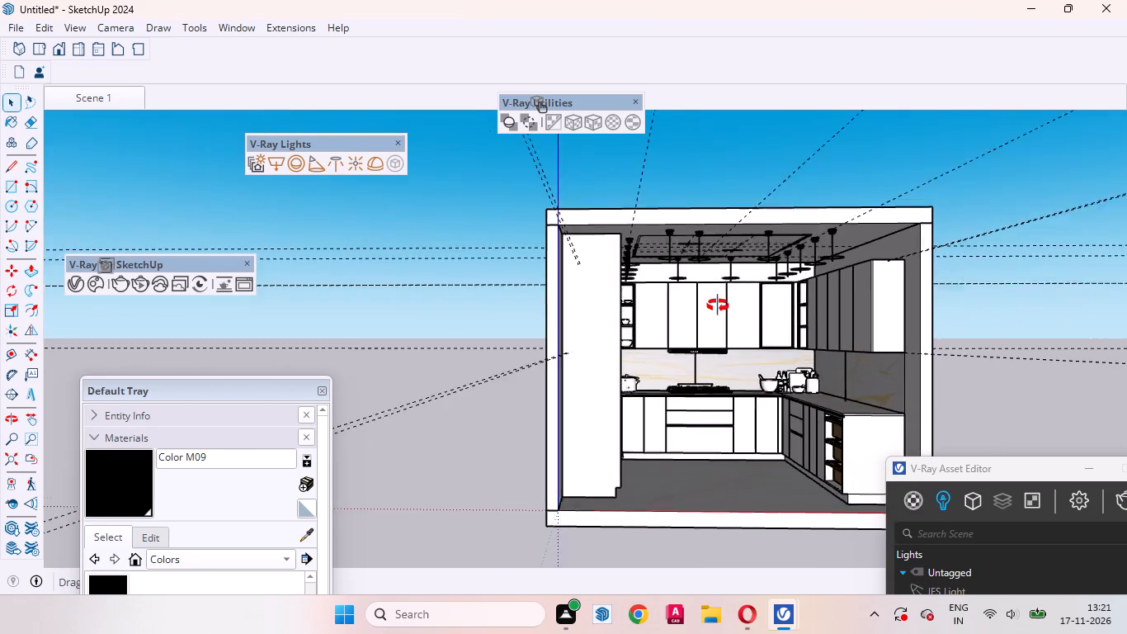
middle_drag(718, 305, 707, 288)
scroll(593, 315, up, 20)
scroll(593, 315, up, 6)
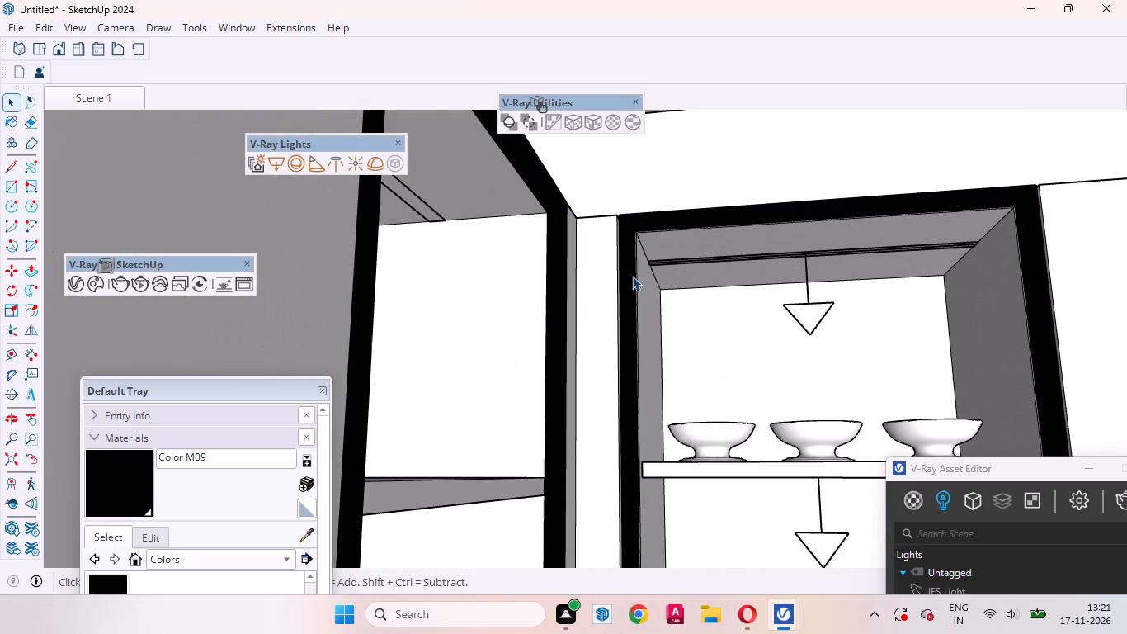
middle_drag(672, 280, 538, 243)
key(r)
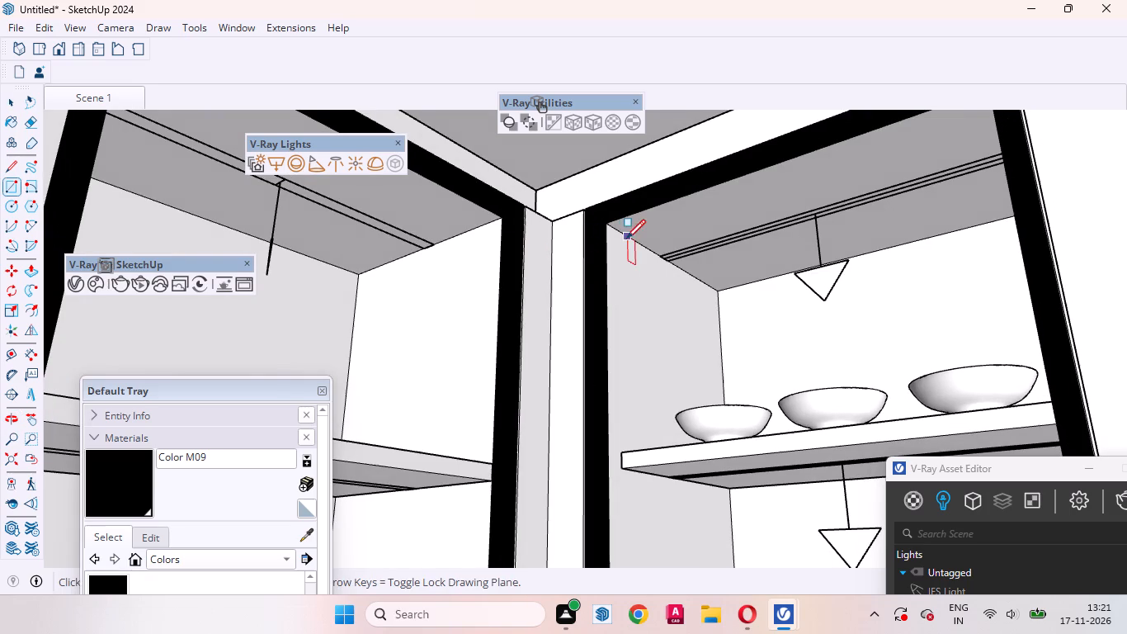
scroll(618, 227, up, 13)
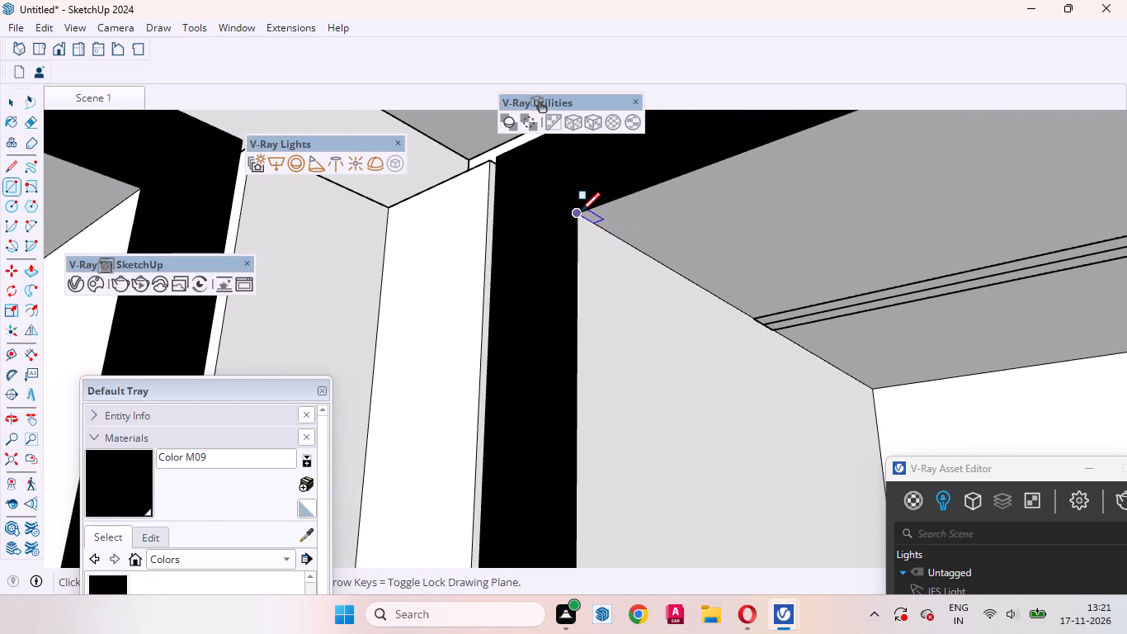
click(556, 205)
scroll(627, 254, down, 6)
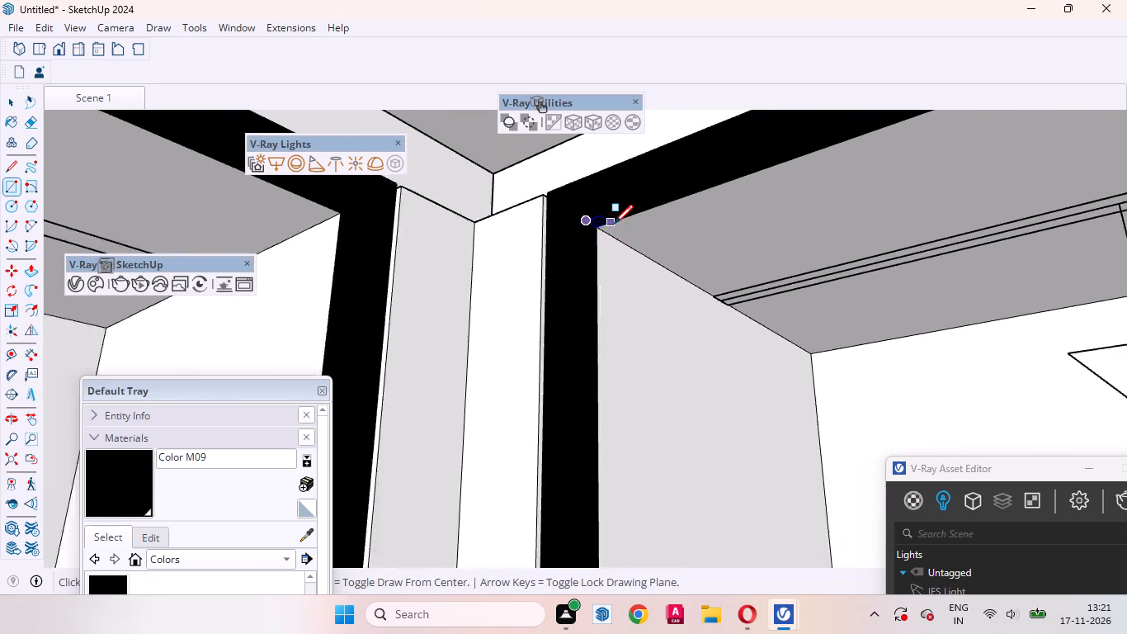
scroll(614, 224, down, 20)
scroll(621, 223, down, 4)
middle_drag(639, 288, 654, 302)
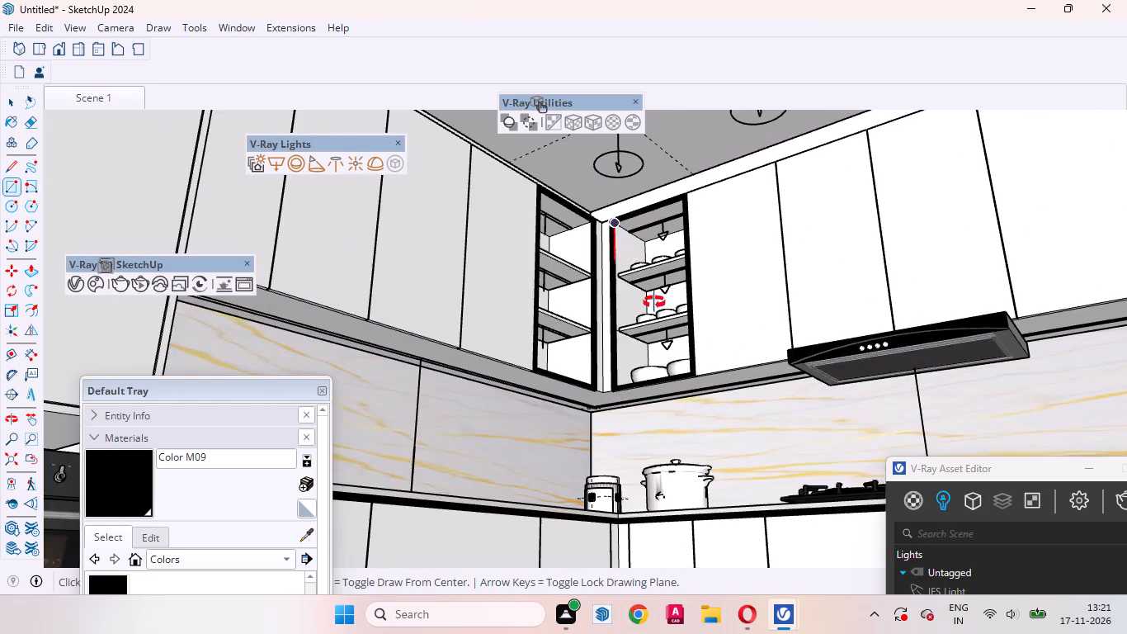
middle_drag(654, 302, 791, 428)
scroll(671, 394, up, 12)
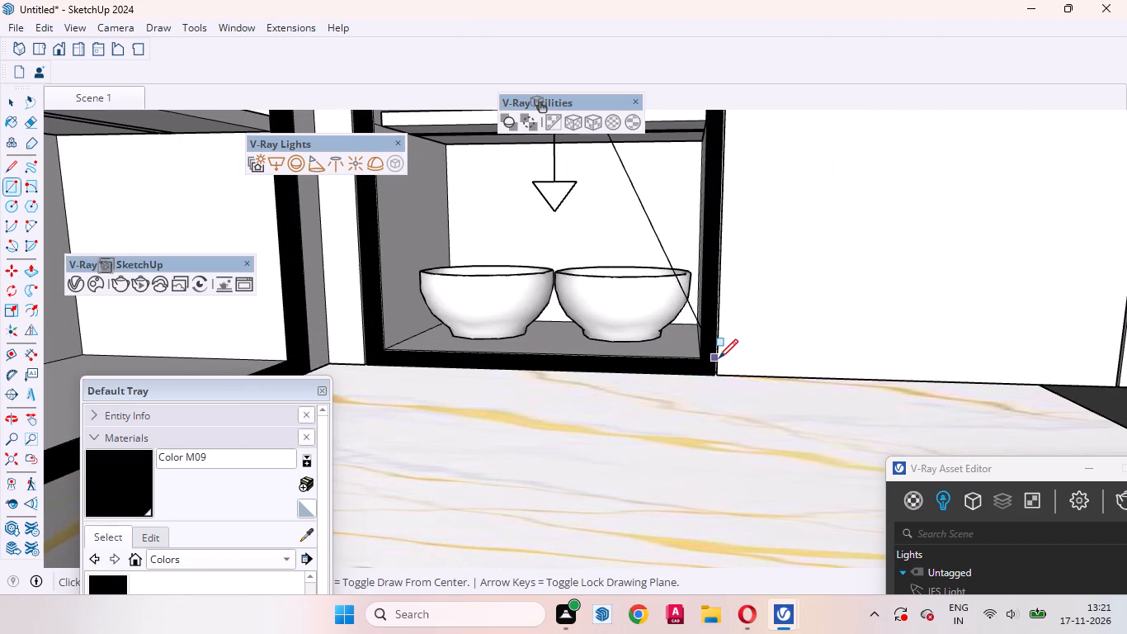
key(Left)
click(698, 359)
key(space)
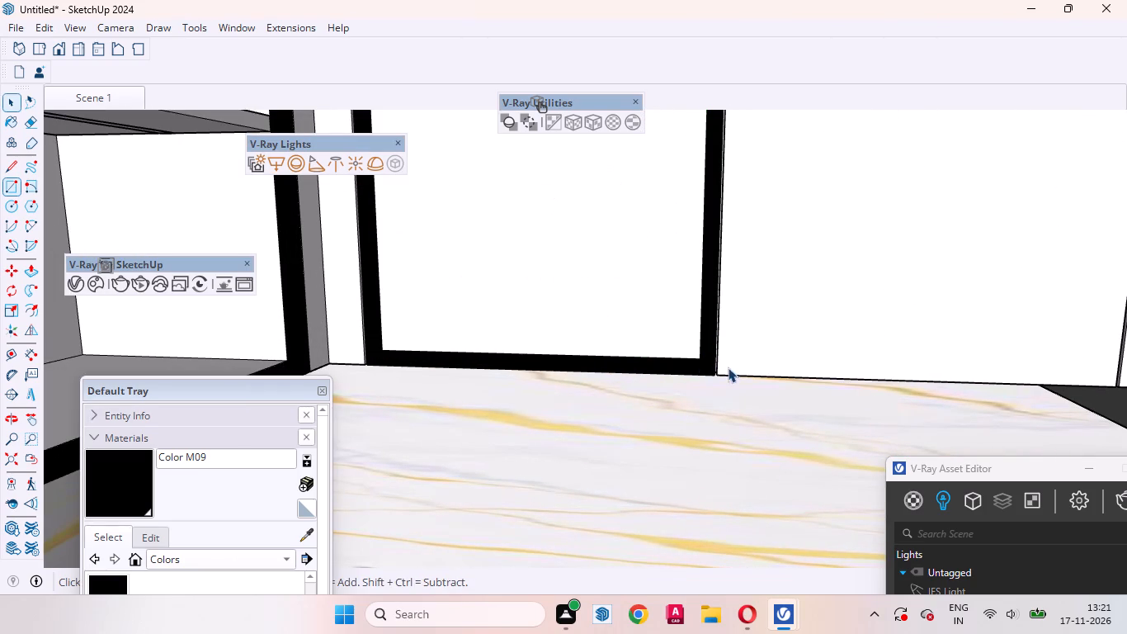
Paint the new pane on the back wall's left open-shelf cabinet with Translucent Glass Gray from the Glass and Mirrors collection.
drag(1021, 467, 930, 225)
drag(1023, 482, 1016, 462)
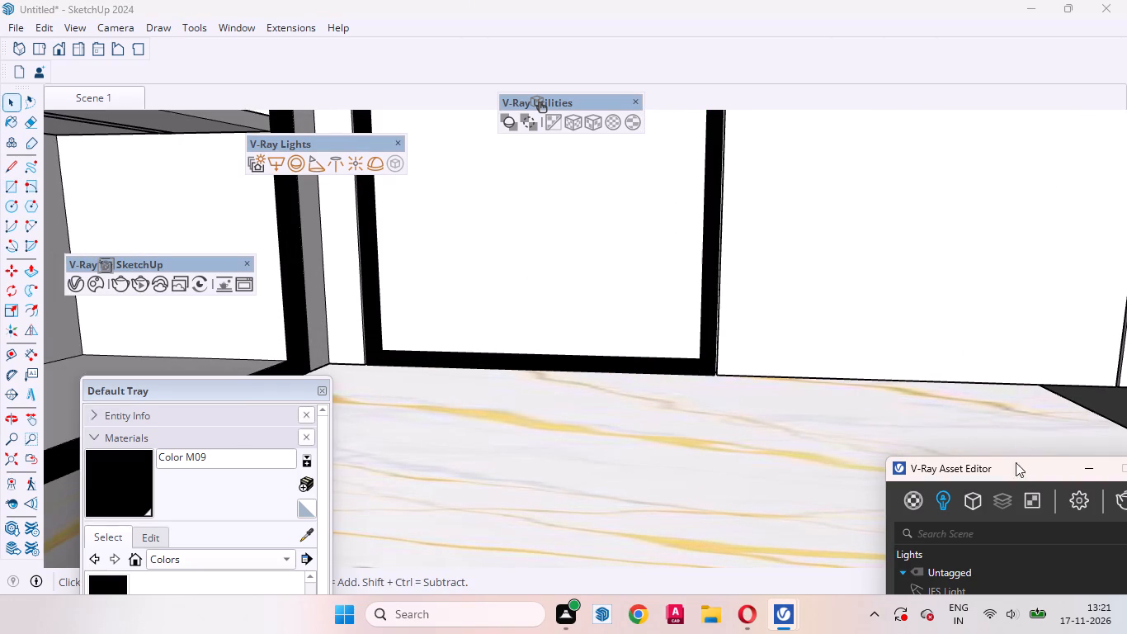
drag(1016, 462, 967, 275)
drag(1038, 471, 949, 129)
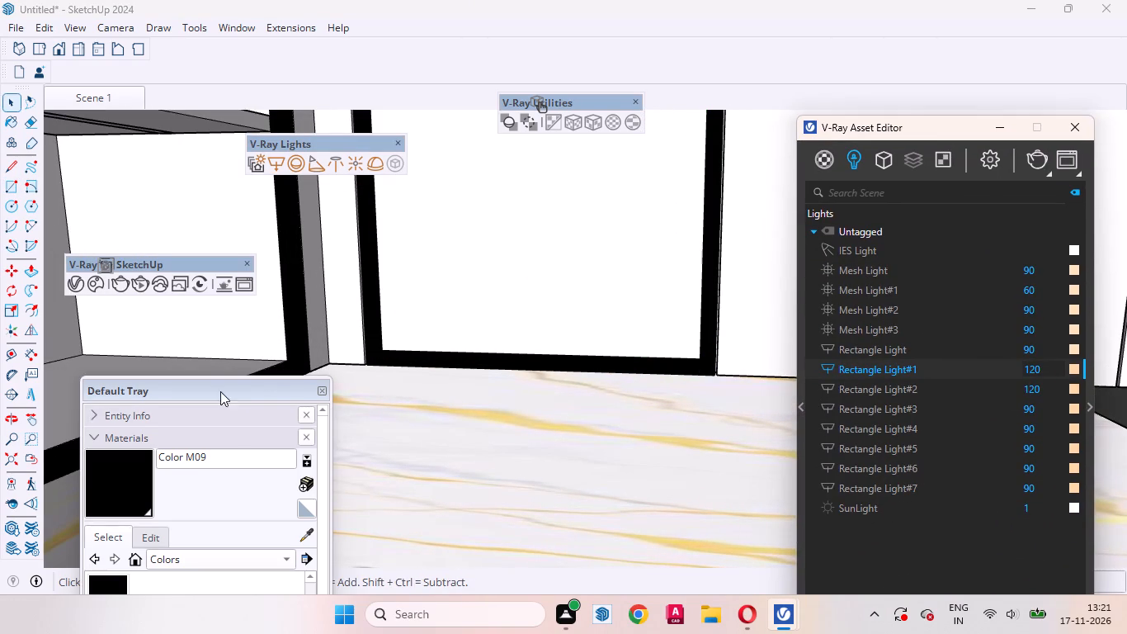
drag(219, 393, 654, 206)
click(714, 367)
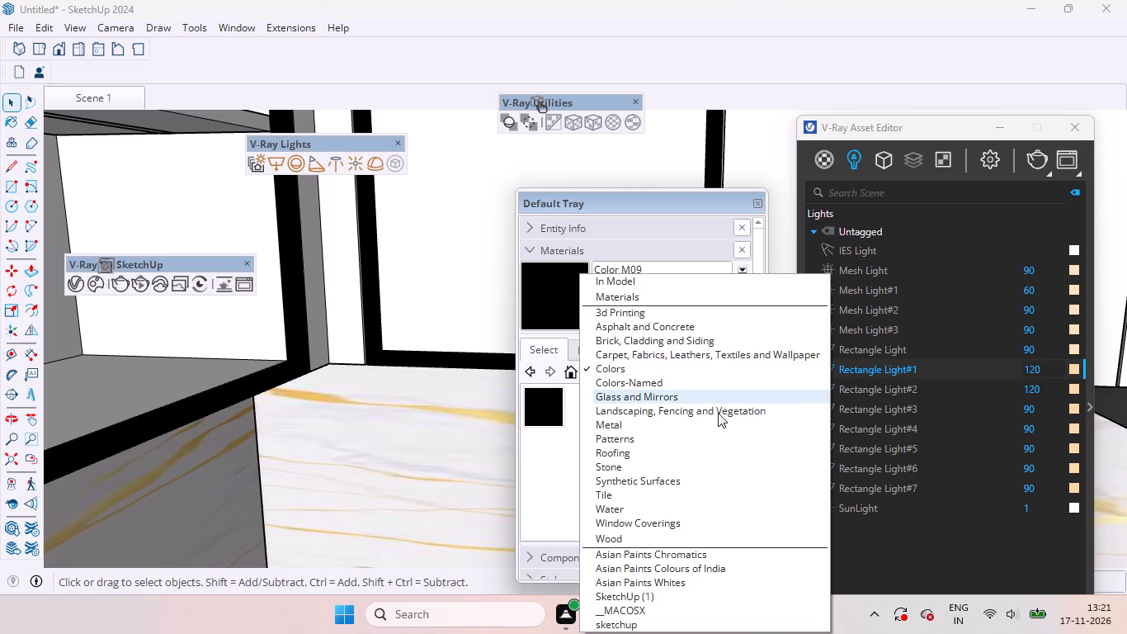
click(634, 398)
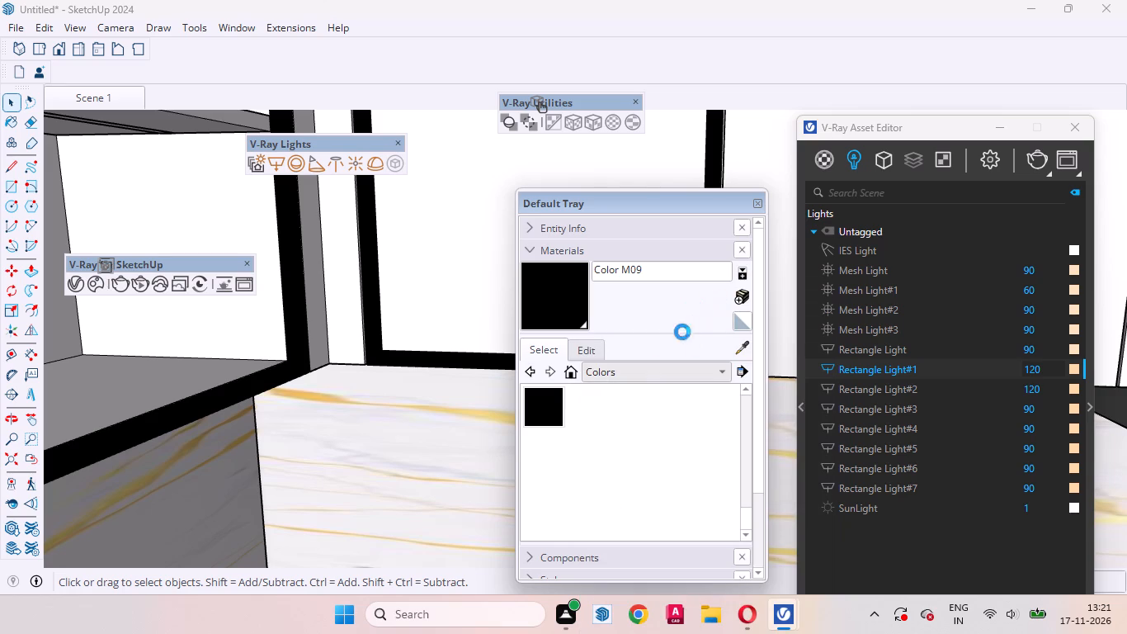
click(630, 449)
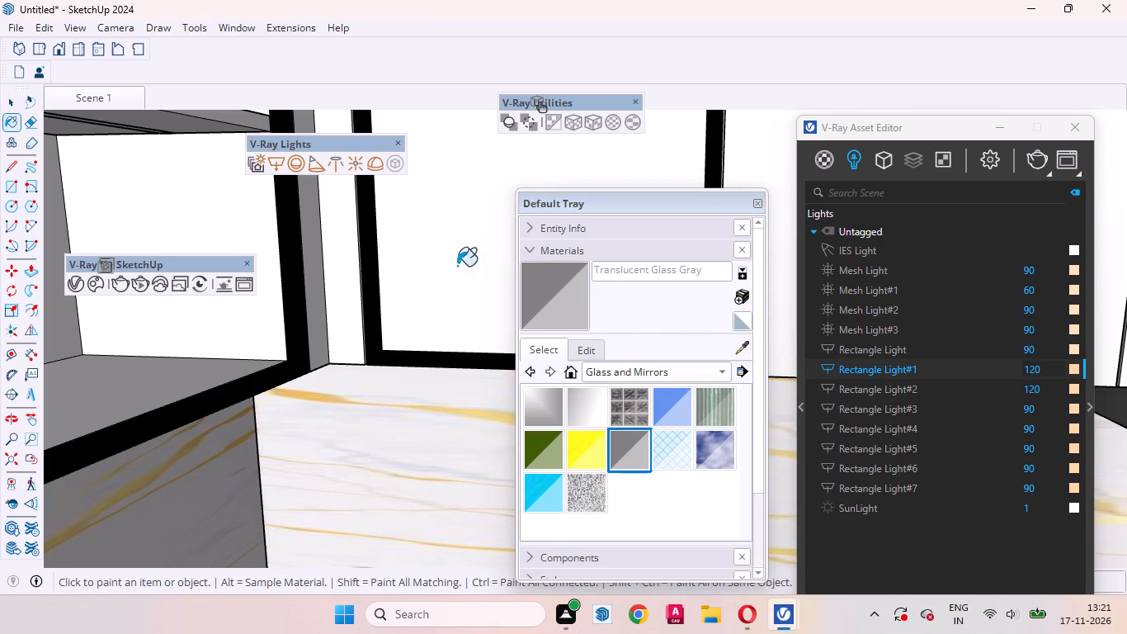
click(457, 266)
Paint the new pane on the back wall's right open-shelf cabinet with Translucent Glass Gray.
drag(663, 202, 389, 440)
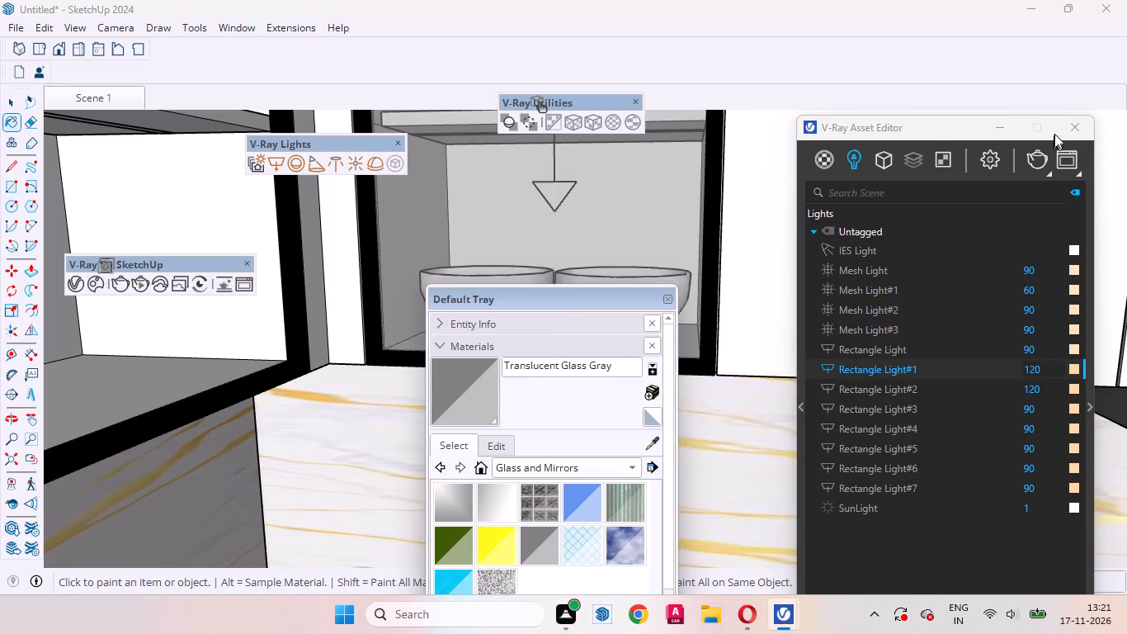
drag(931, 128, 412, 462)
scroll(611, 354, down, 5)
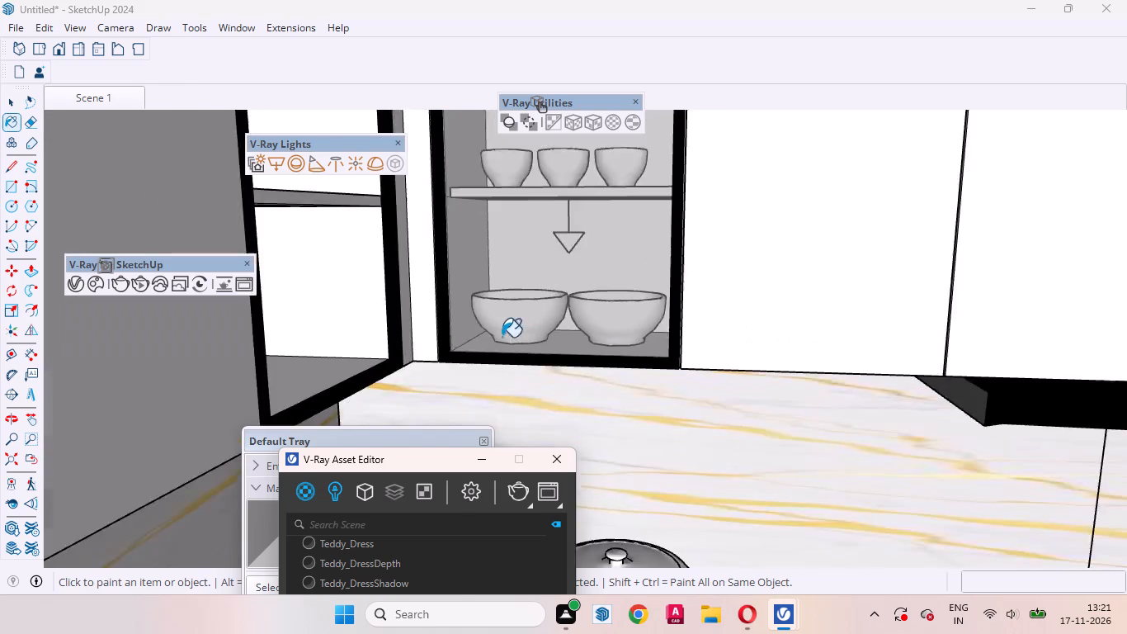
scroll(502, 337, down, 5)
scroll(591, 352, up, 1)
scroll(584, 352, down, 12)
click(776, 301)
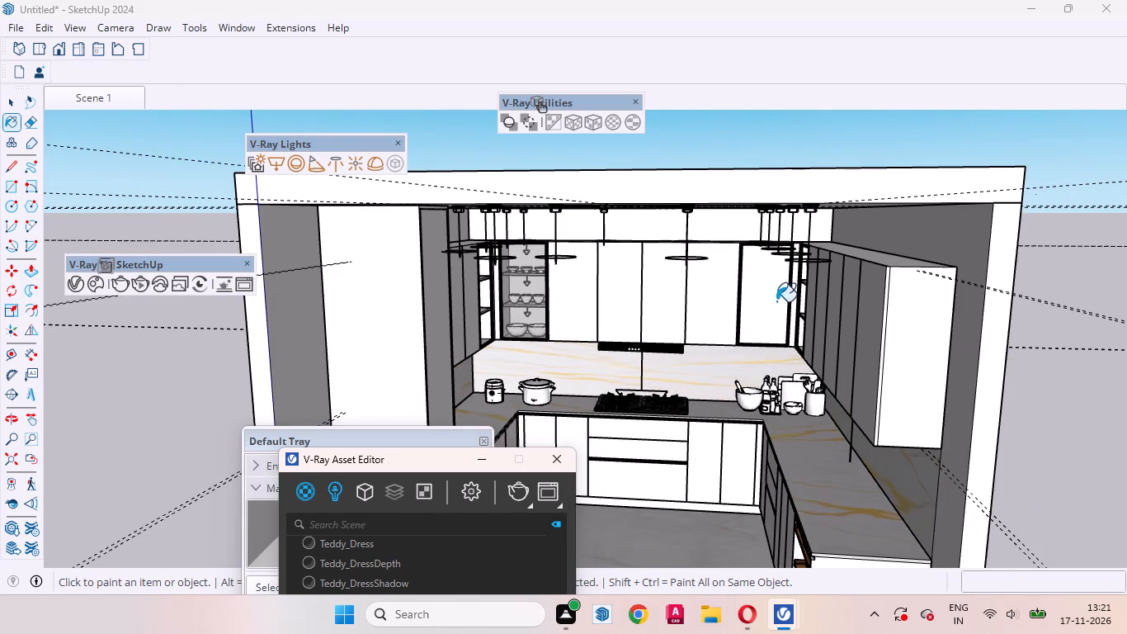
key(space)
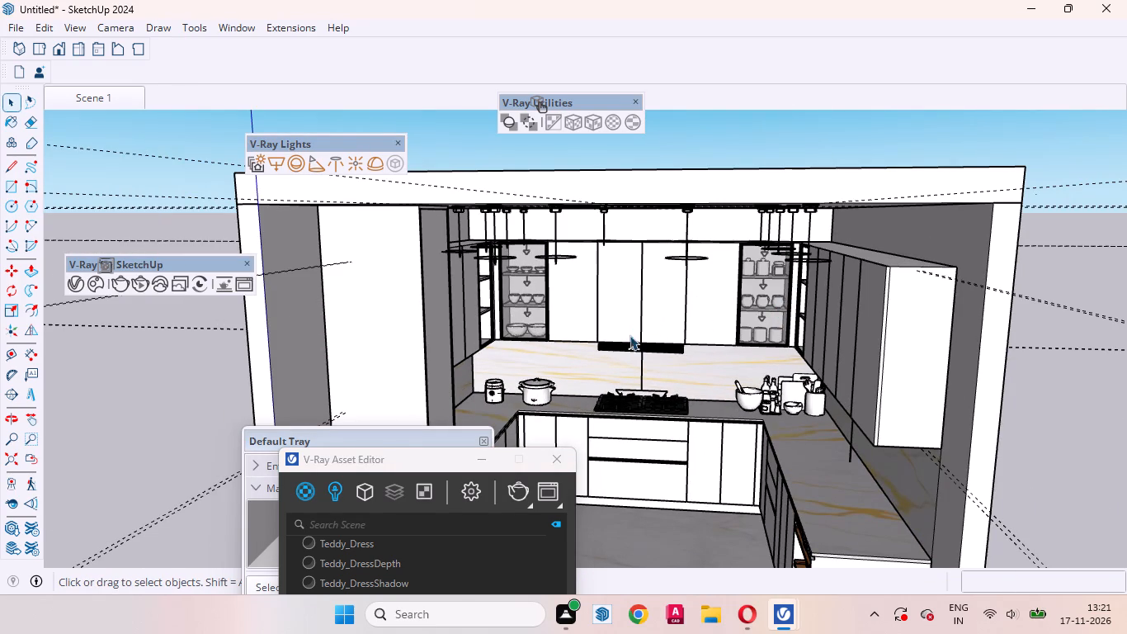
Draw a vertical rectangle filling the front frame opening of the right wall's open-shelf corner cabinet, locked to the red-axis plane.
drag(393, 438, 831, 436)
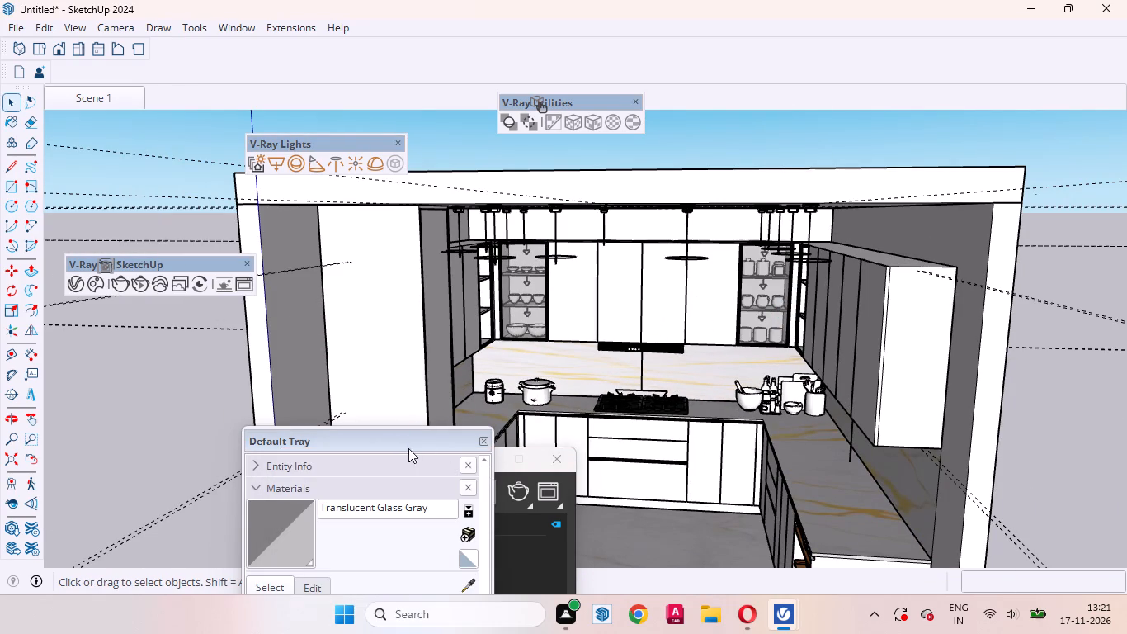
drag(386, 437, 1072, 405)
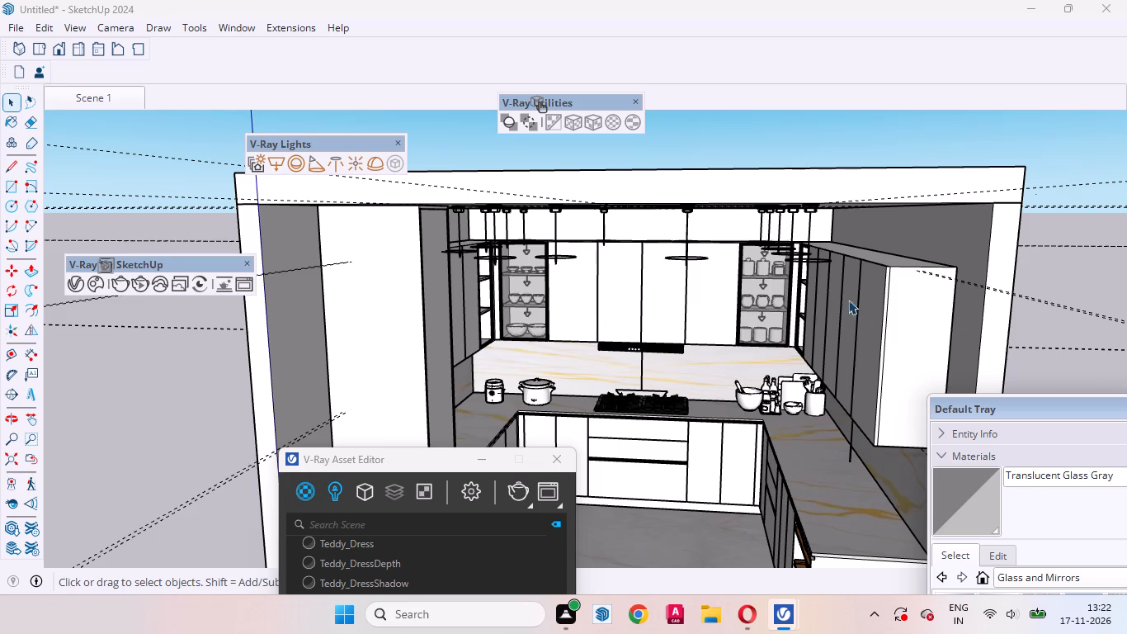
scroll(832, 257, up, 5)
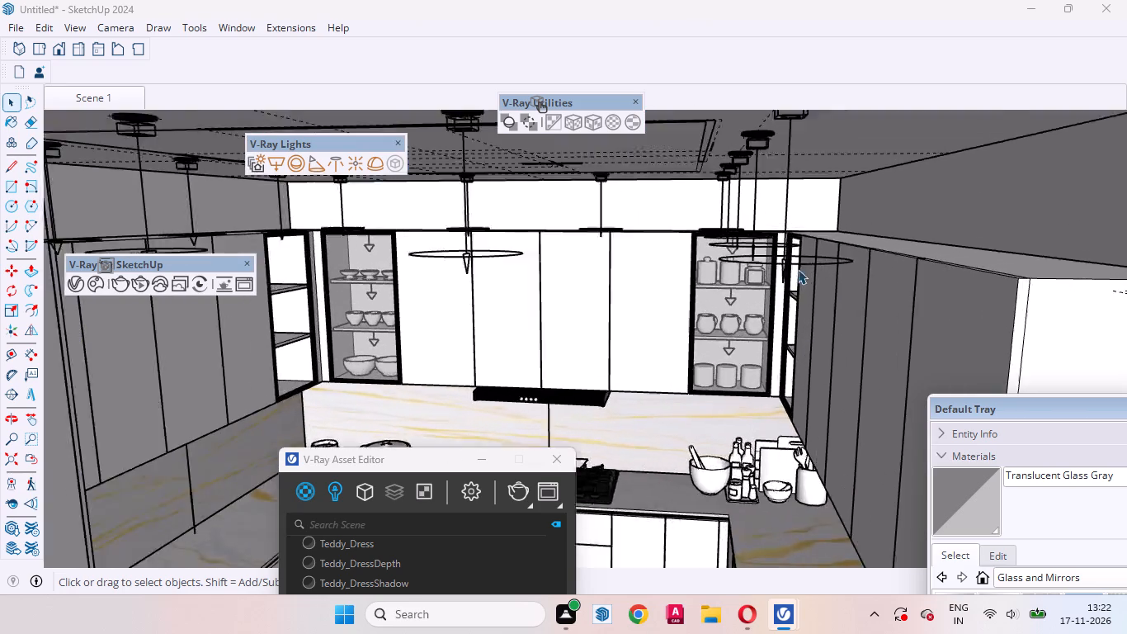
scroll(798, 269, up, 4)
middle_drag(699, 345, 834, 322)
scroll(785, 248, up, 4)
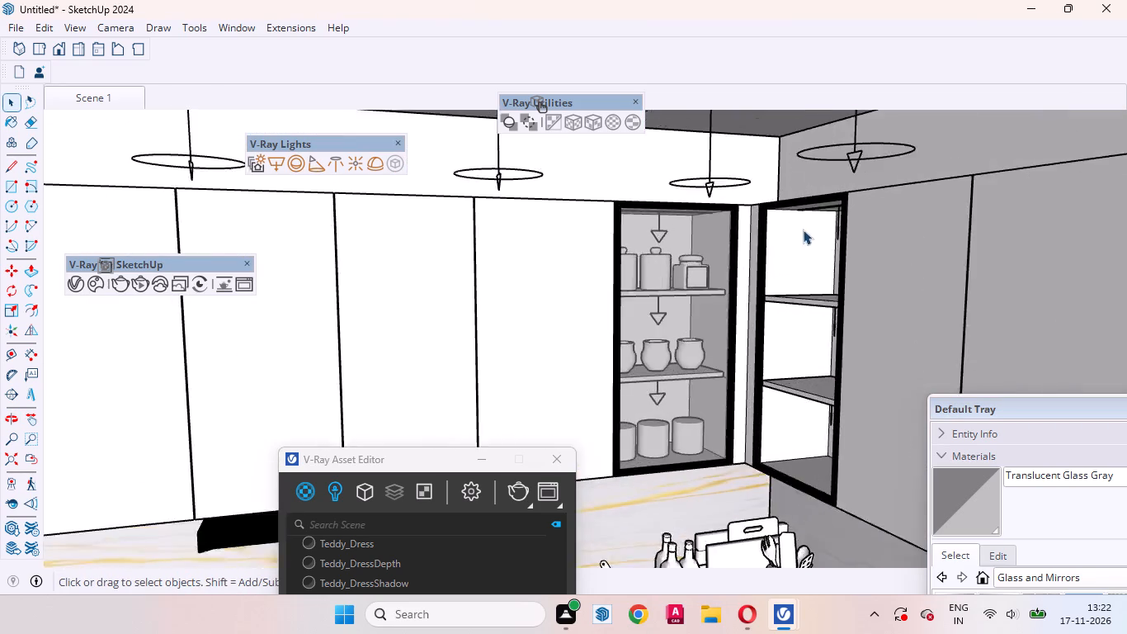
scroll(803, 229, up, 8)
middle_drag(768, 298, 926, 270)
scroll(573, 264, down, 2)
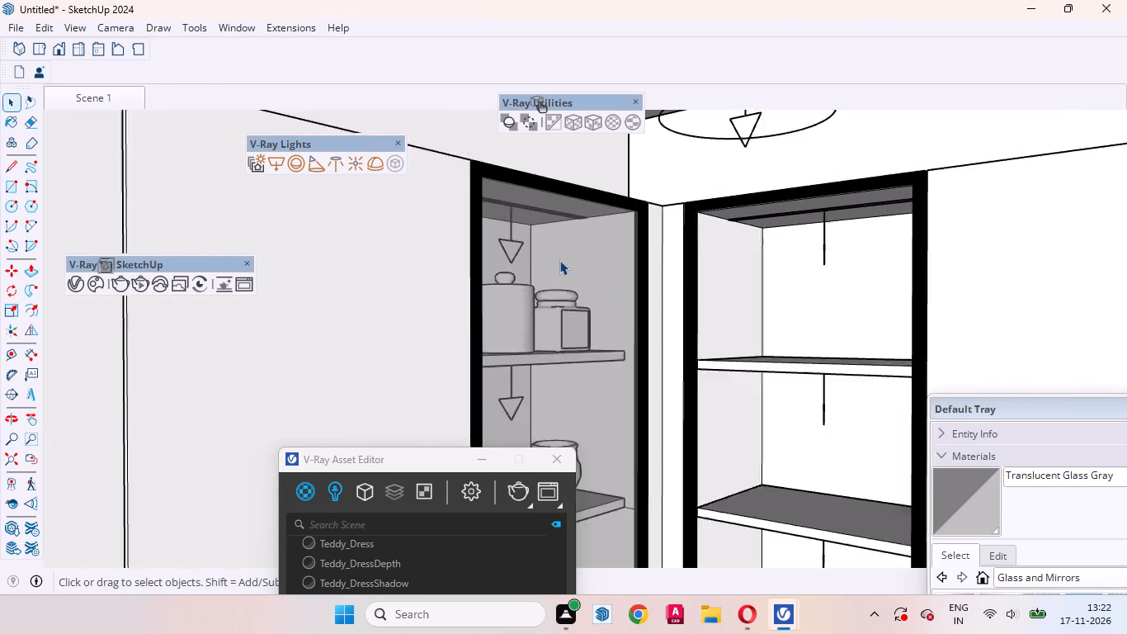
scroll(559, 260, down, 8)
scroll(681, 457, up, 3)
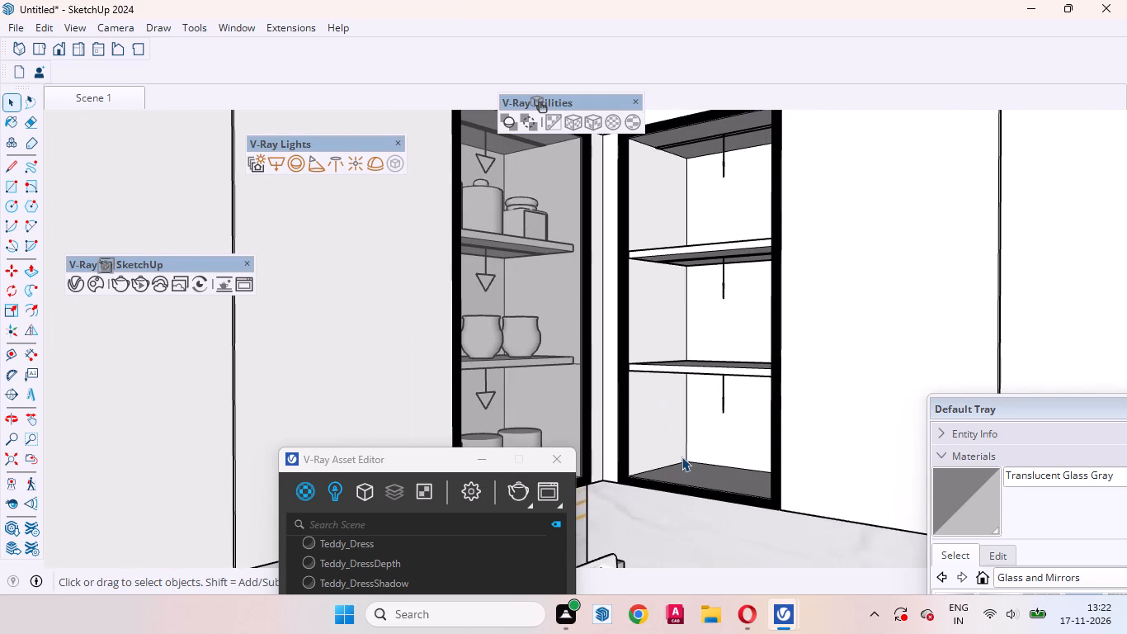
key(r)
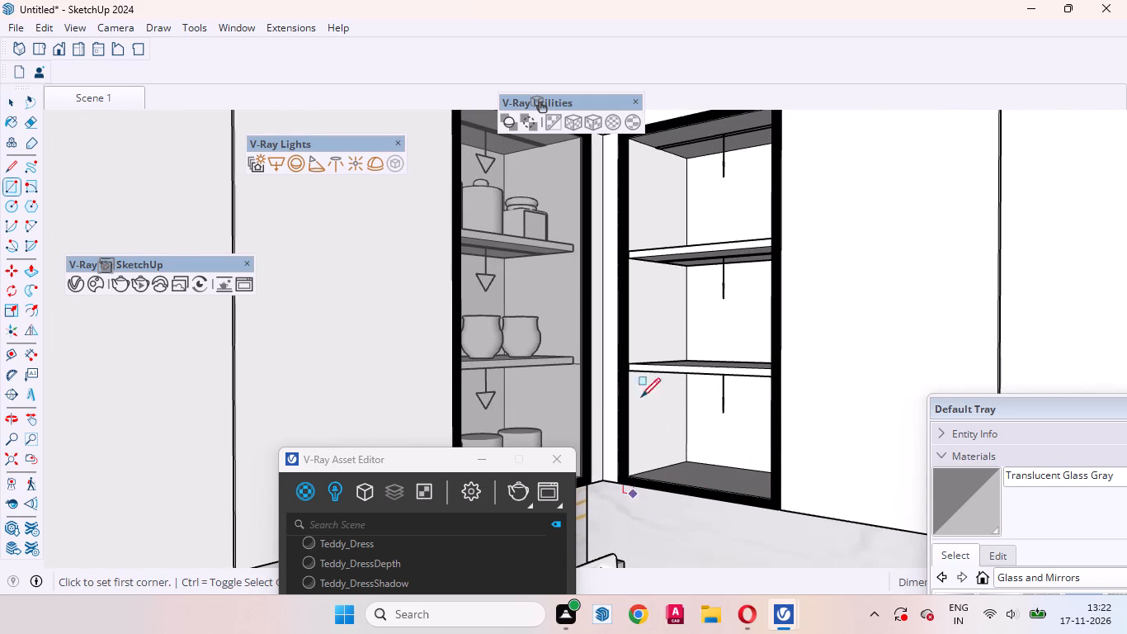
scroll(719, 531, down, 1)
scroll(720, 532, up, 1)
scroll(845, 536, down, 2)
scroll(683, 181, up, 5)
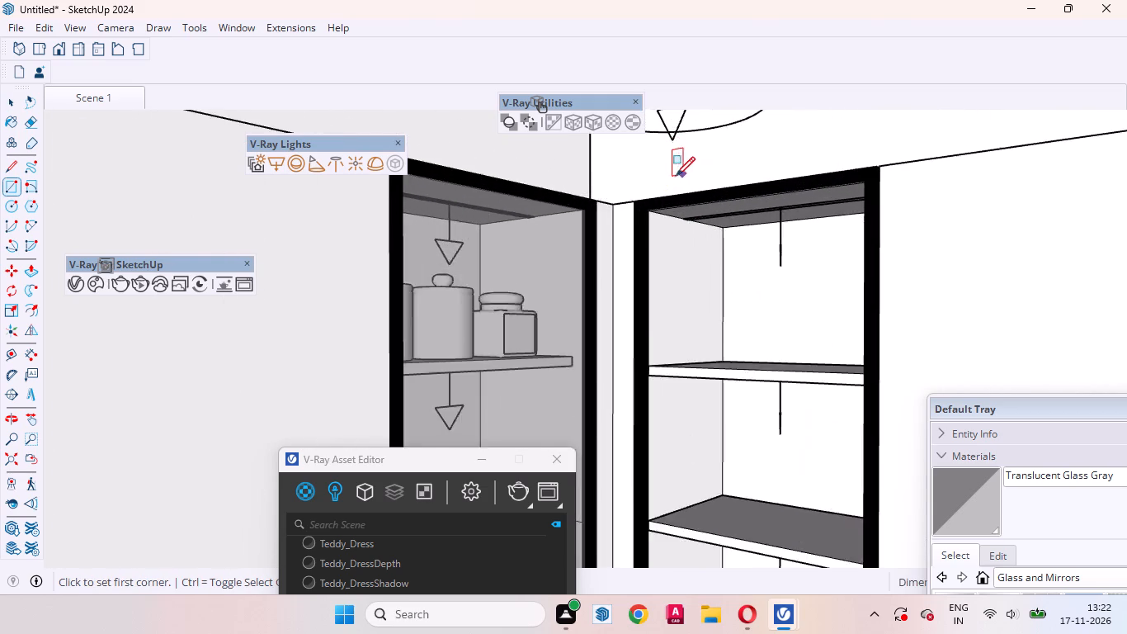
scroll(676, 176, up, 12)
middle_drag(622, 320, 578, 267)
scroll(577, 263, up, 1)
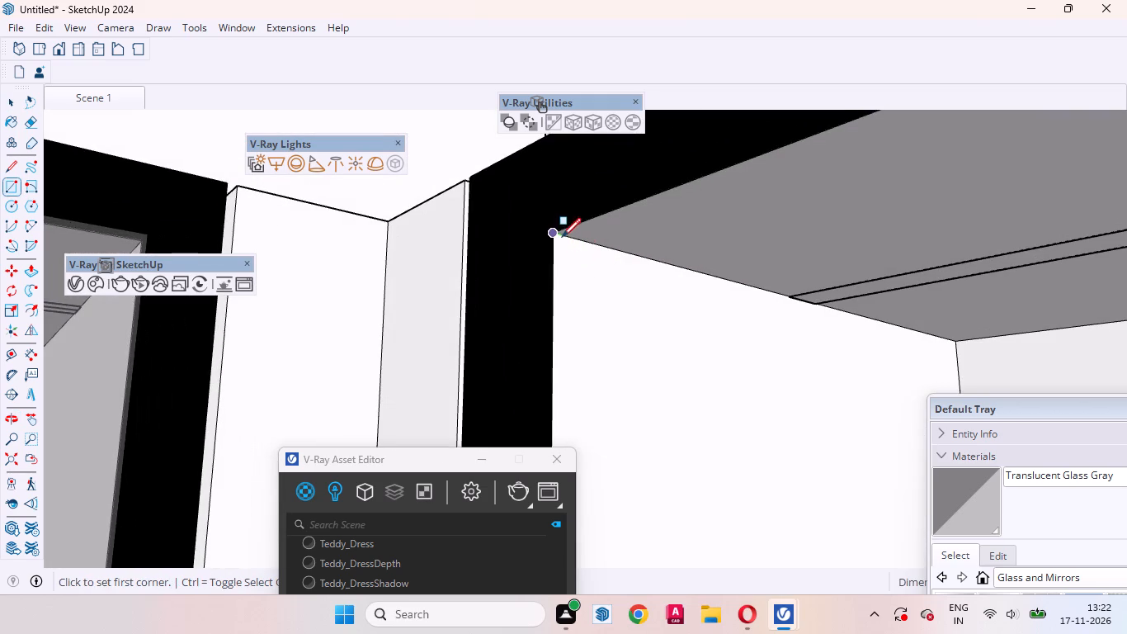
click(530, 231)
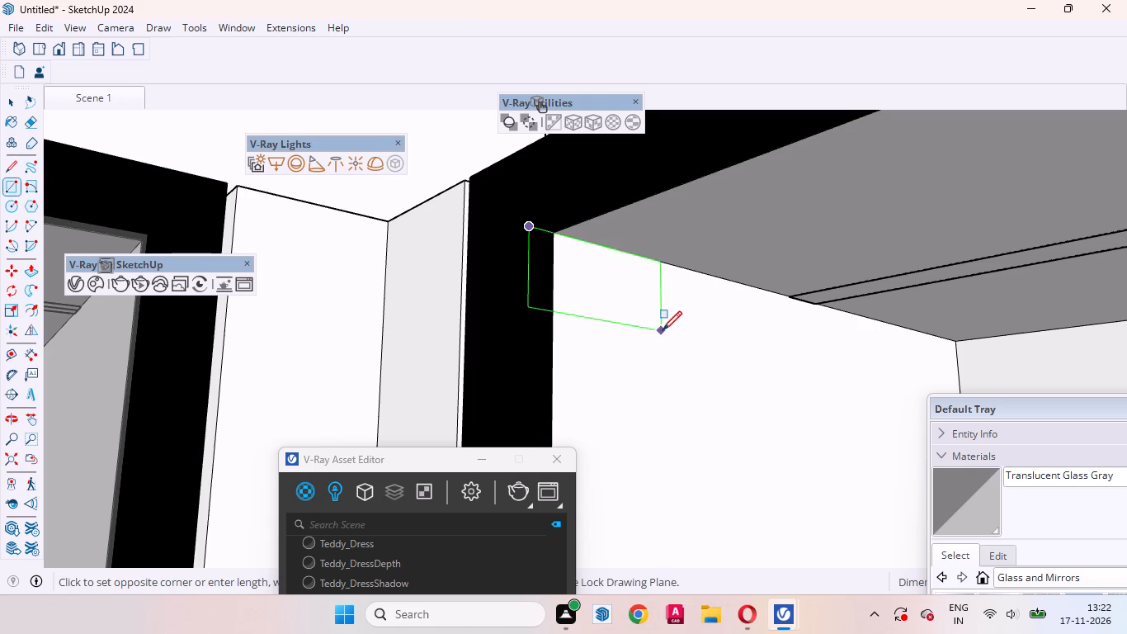
scroll(655, 315, down, 20)
scroll(655, 315, down, 11)
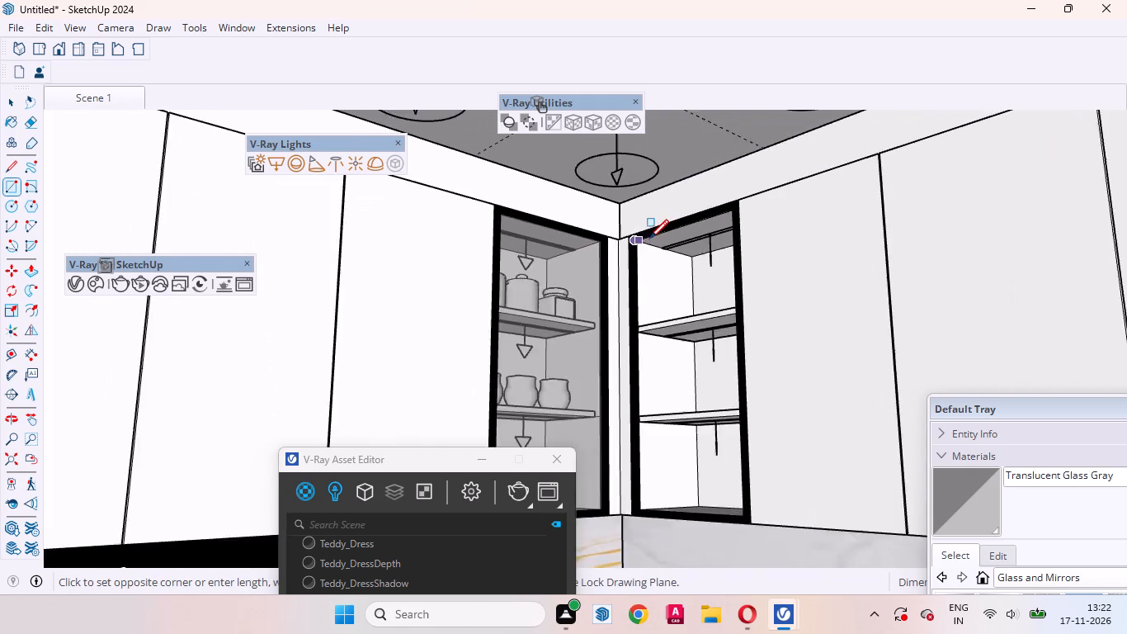
scroll(649, 239, down, 3)
scroll(702, 428, up, 4)
middle_drag(735, 449, 813, 498)
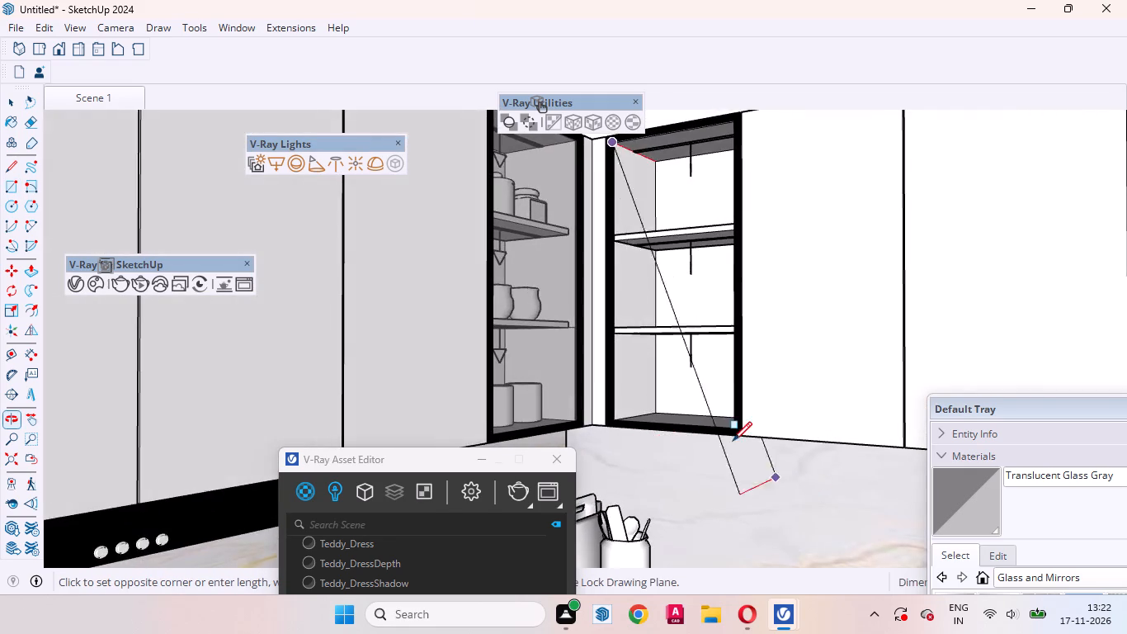
scroll(733, 441, up, 7)
key(Left)
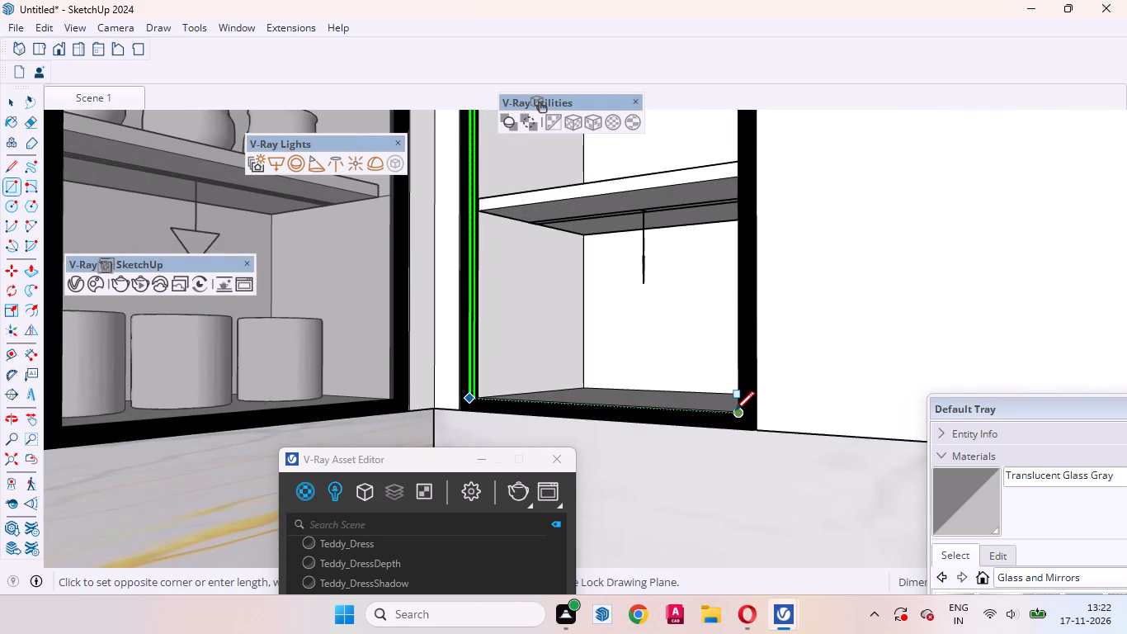
key(Right)
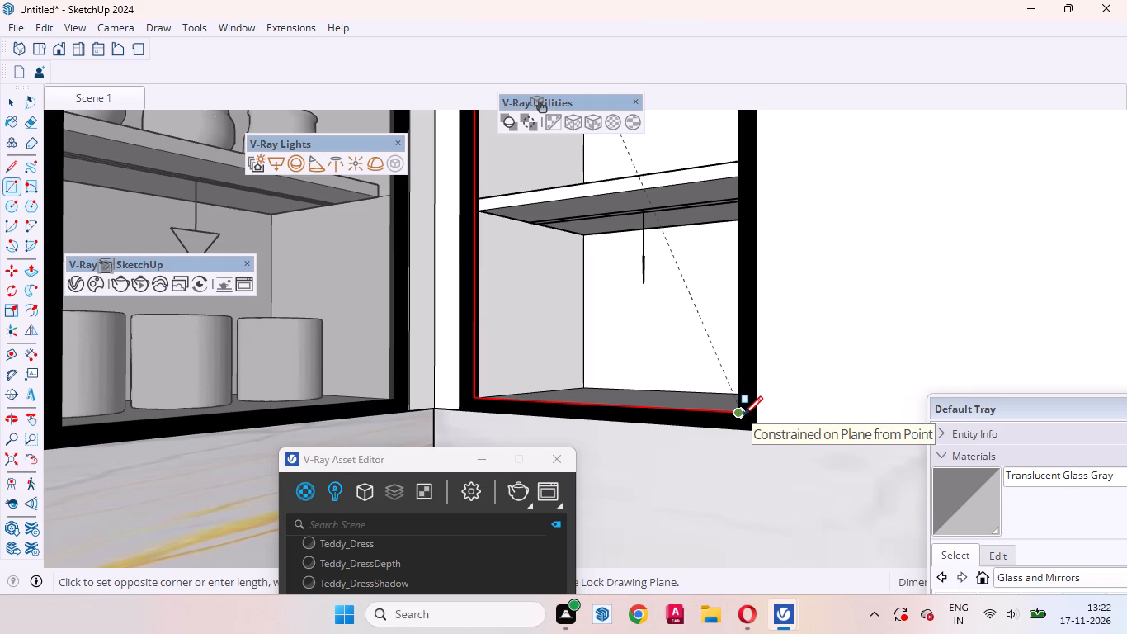
click(743, 415)
key(space)
Paint the new pane on the right wall's open-shelf cabinet with Translucent Glass Gray.
click(978, 490)
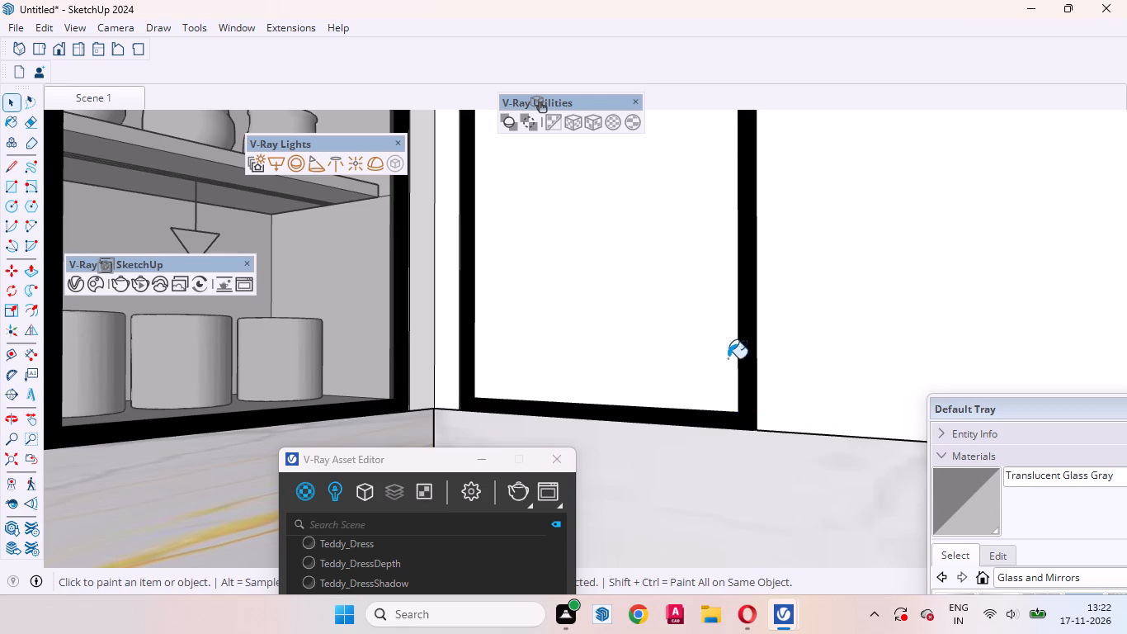
click(625, 295)
key(space)
Draw a vertical rectangle filling the front frame opening of the left wall's open-shelf corner cabinet, locked to the red-axis plane.
click(101, 96)
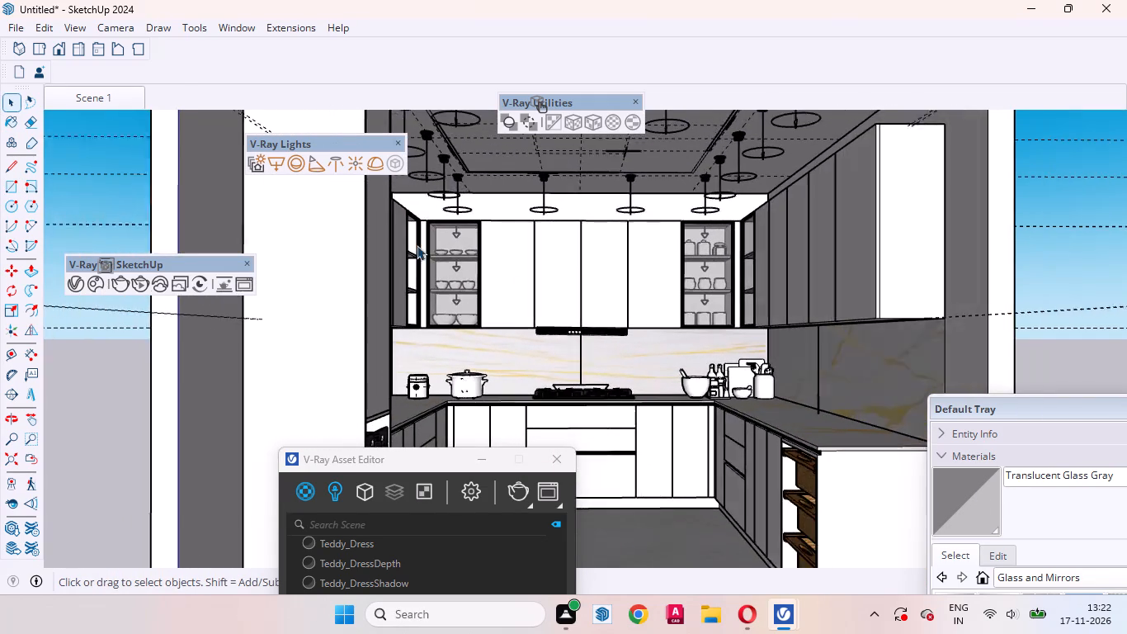
scroll(408, 227, up, 7)
middle_drag(450, 275, 323, 249)
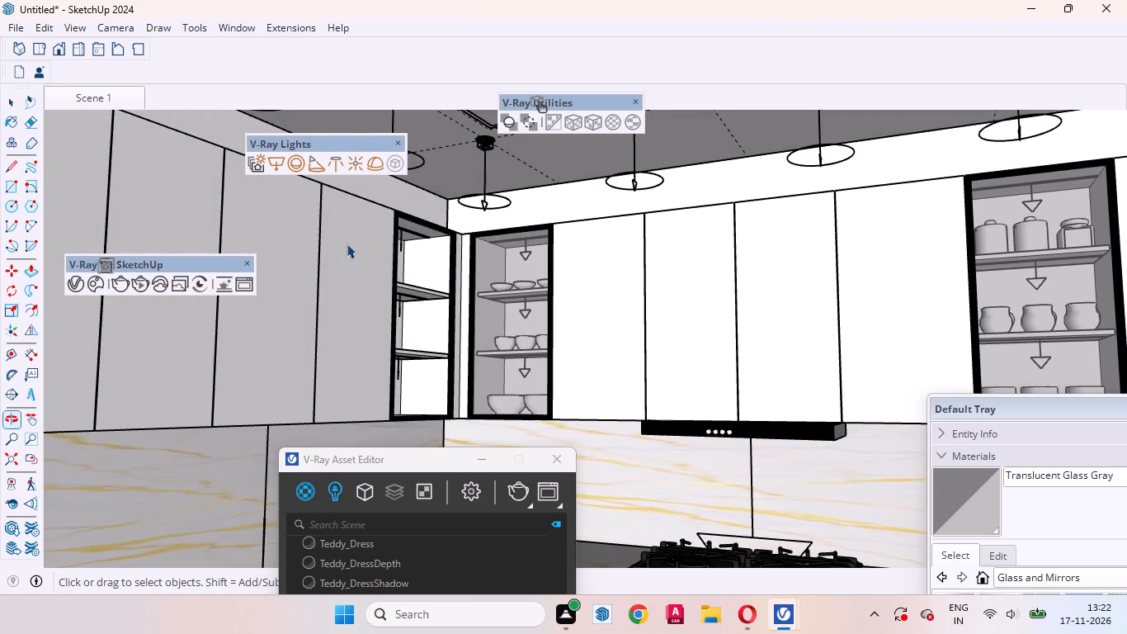
key(r)
scroll(461, 239, up, 13)
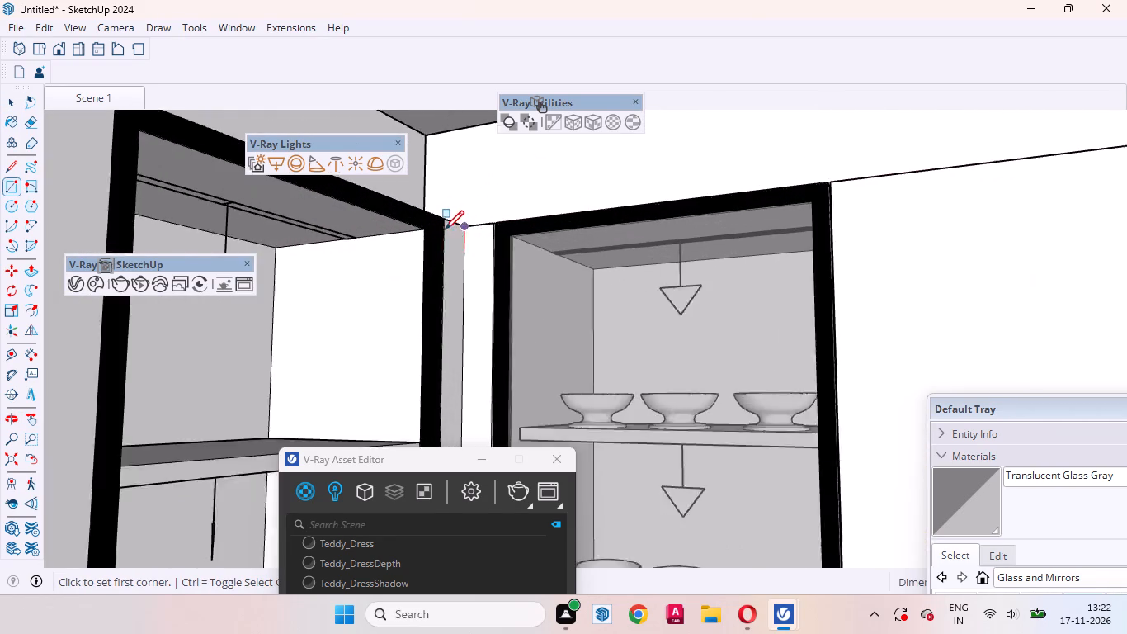
scroll(445, 229, up, 7)
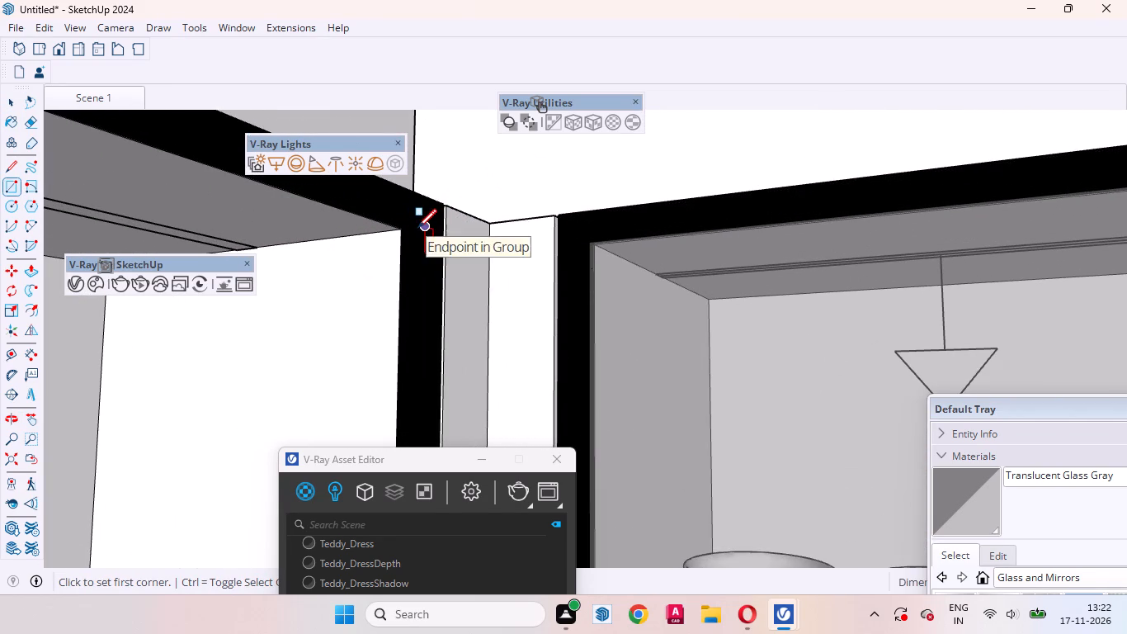
scroll(409, 227, up, 9)
middle_drag(424, 236, 528, 213)
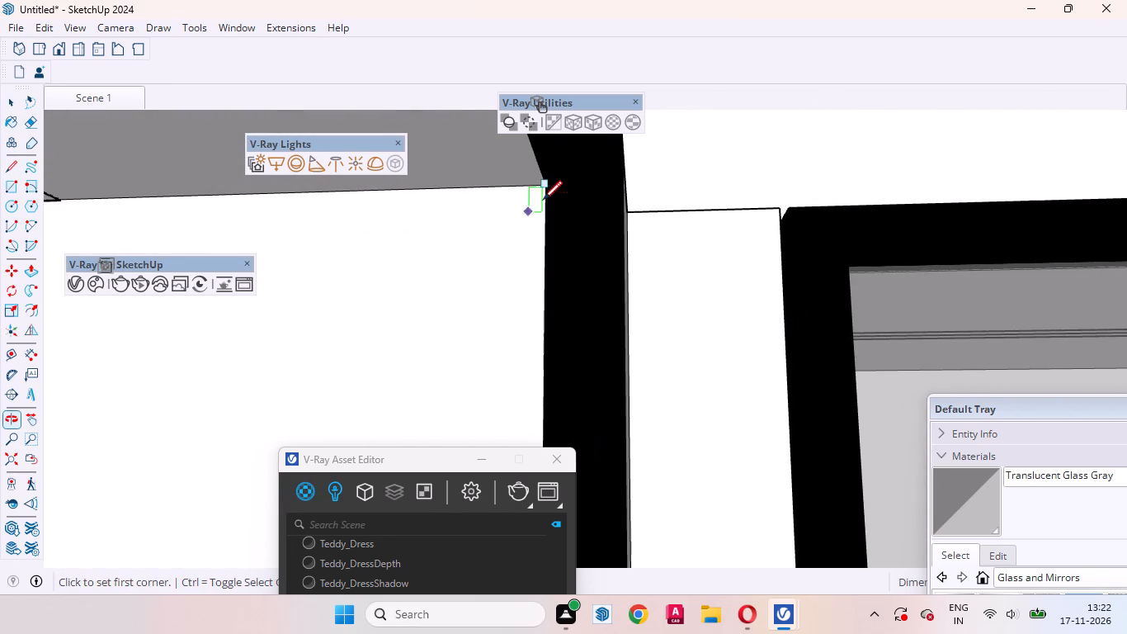
click(581, 184)
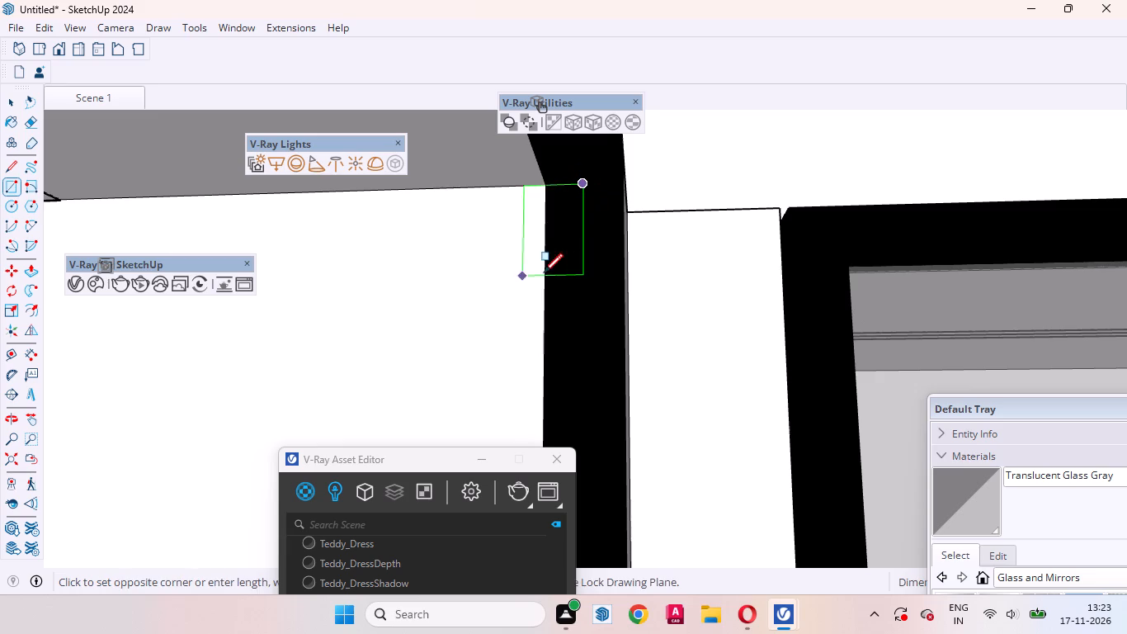
middle_drag(542, 274, 408, 301)
scroll(828, 239, down, 20)
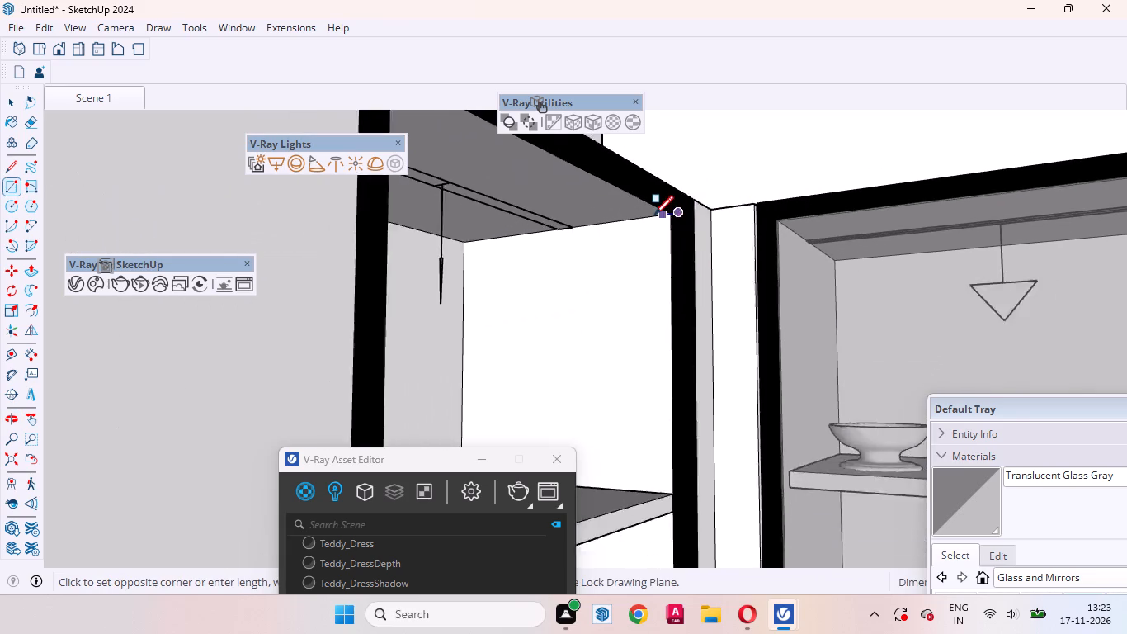
scroll(654, 215, down, 14)
scroll(634, 381, up, 8)
middle_drag(604, 413, 593, 415)
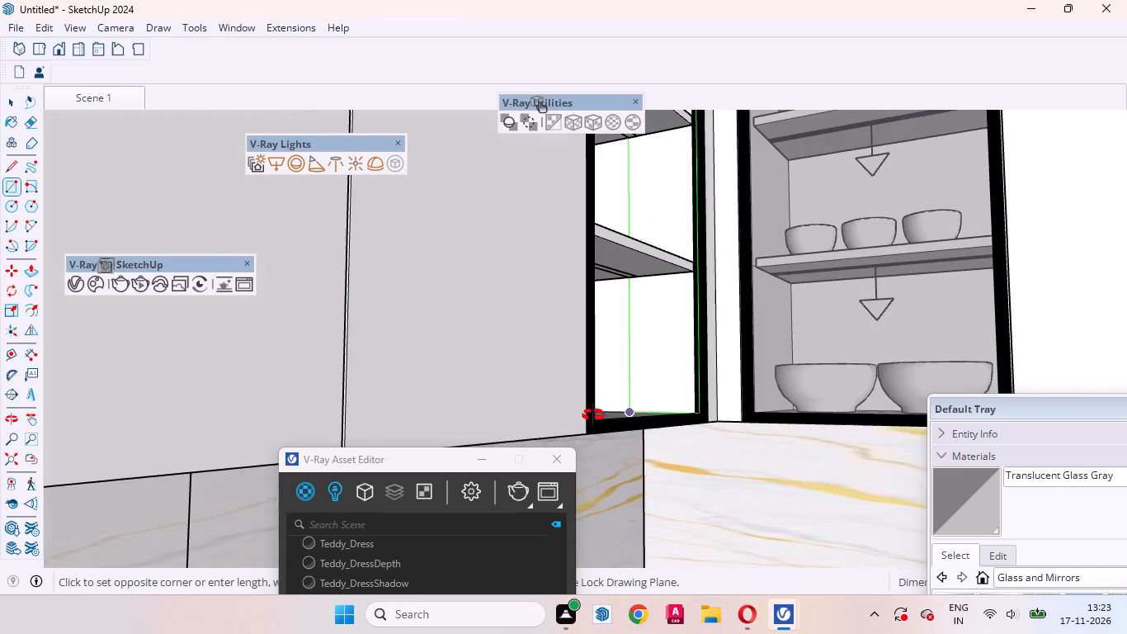
middle_drag(593, 415, 495, 433)
scroll(775, 327, down, 8)
scroll(651, 365, up, 3)
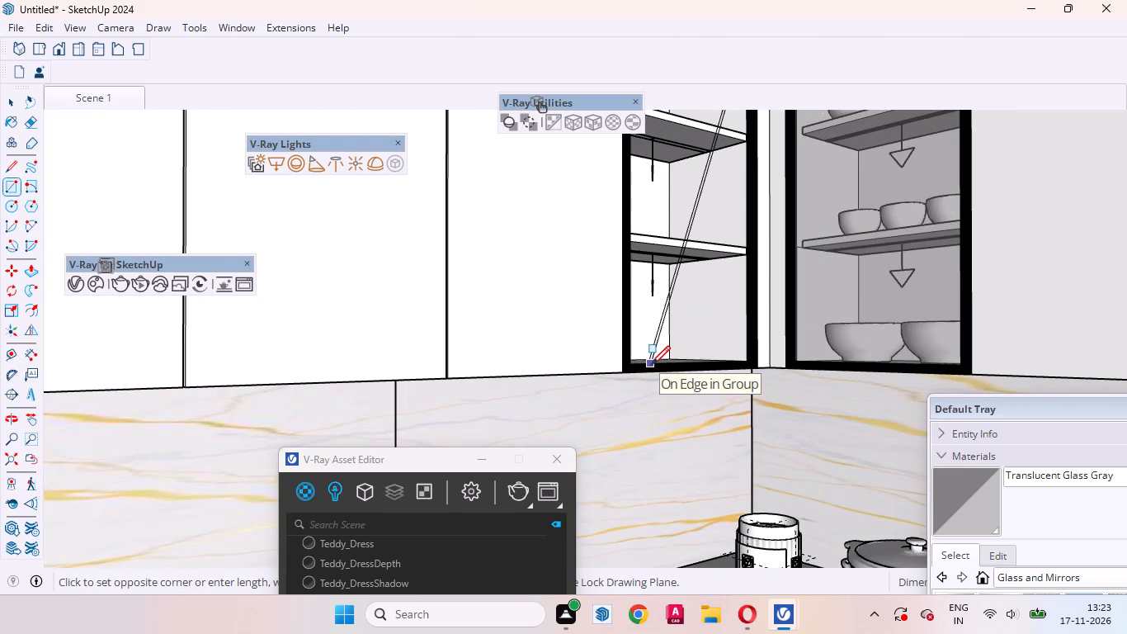
key(Right)
scroll(651, 365, up, 3)
click(625, 366)
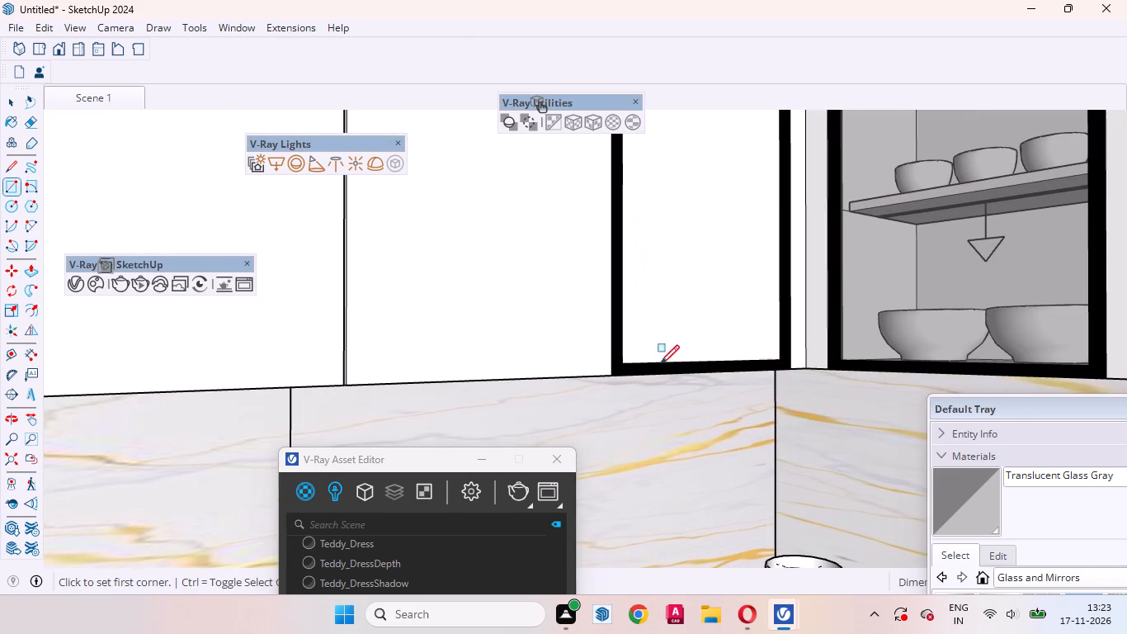
key(space)
Paint the new pane on the left wall's open-shelf cabinet with Translucent Glass Gray.
click(986, 497)
click(758, 300)
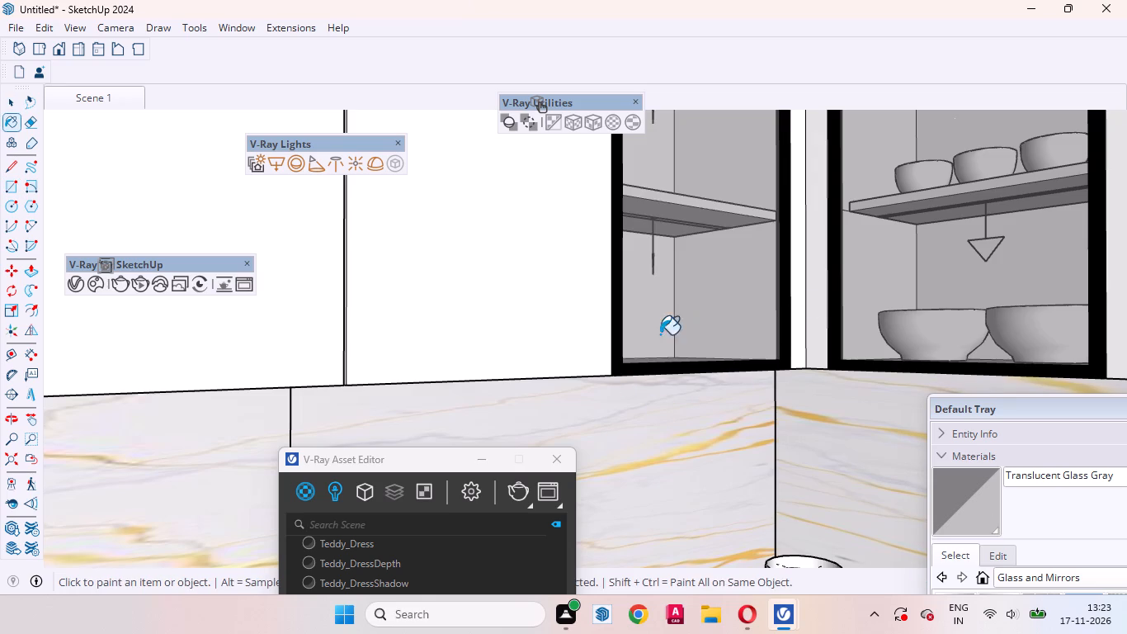
key(space)
Restore the Scene 1 view and start a V-Ray render of the kitchen with the existing render settings.
click(83, 100)
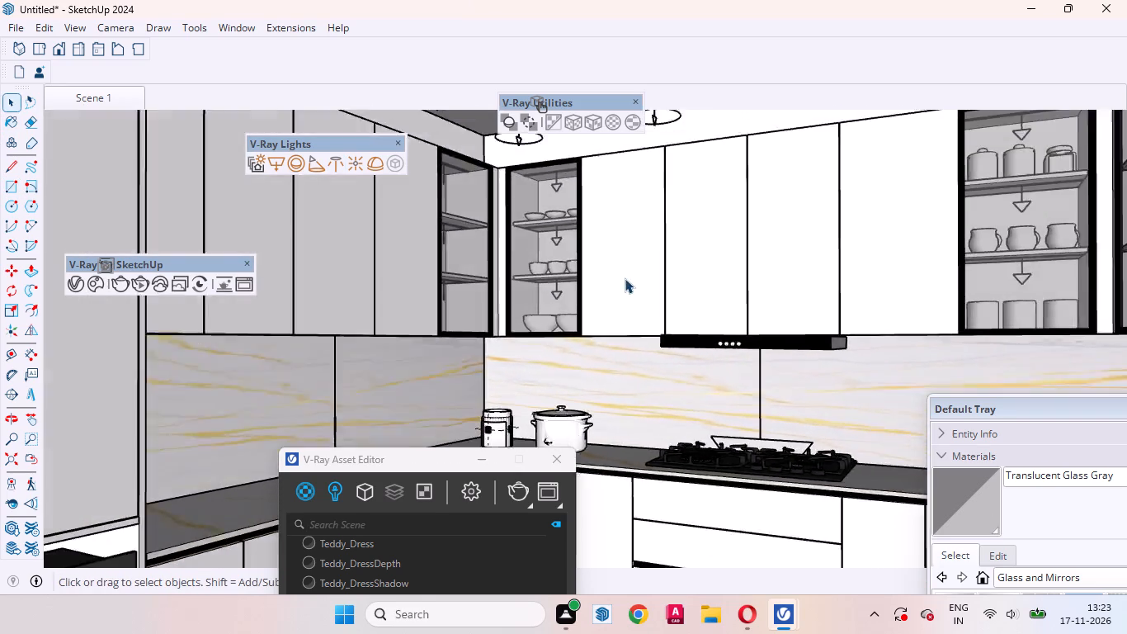
scroll(741, 297, down, 8)
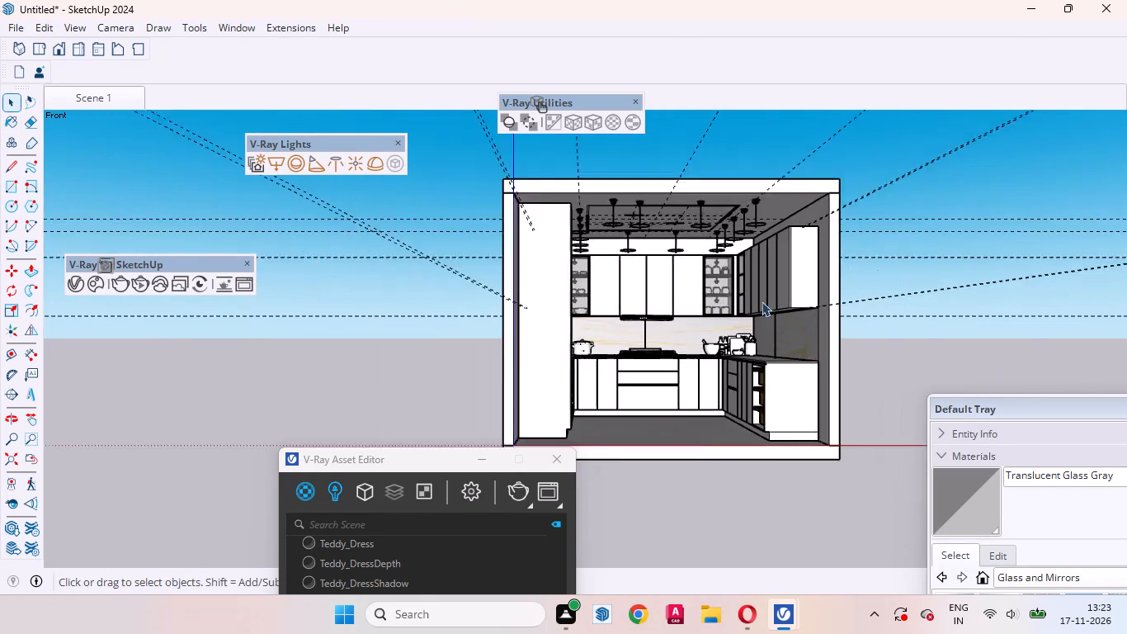
click(887, 338)
click(909, 340)
click(95, 98)
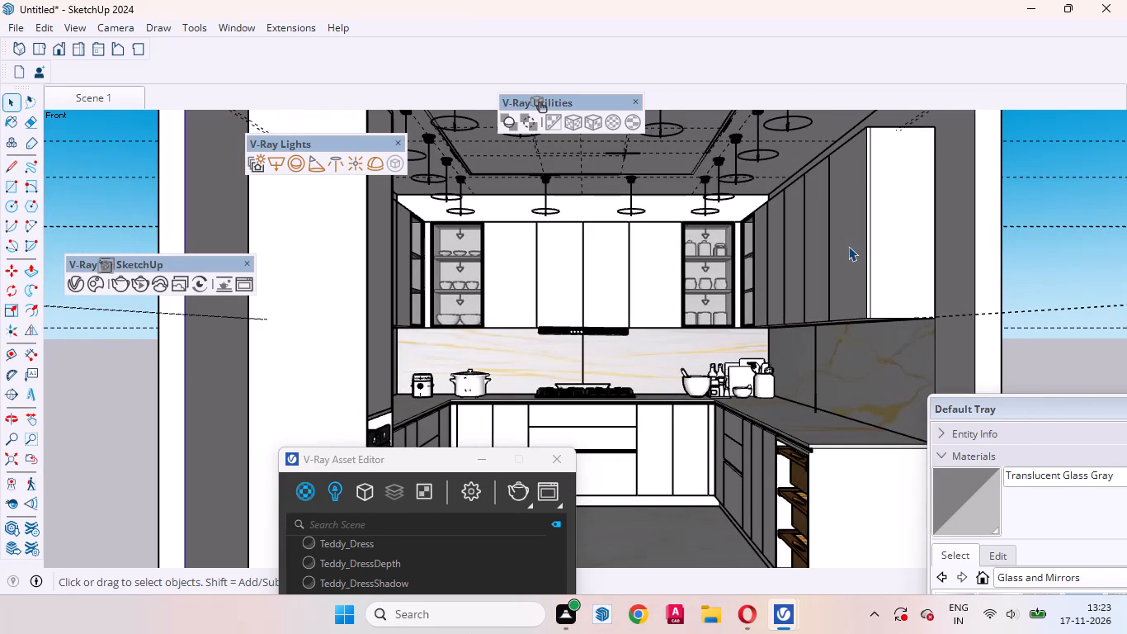
drag(419, 466, 555, 386)
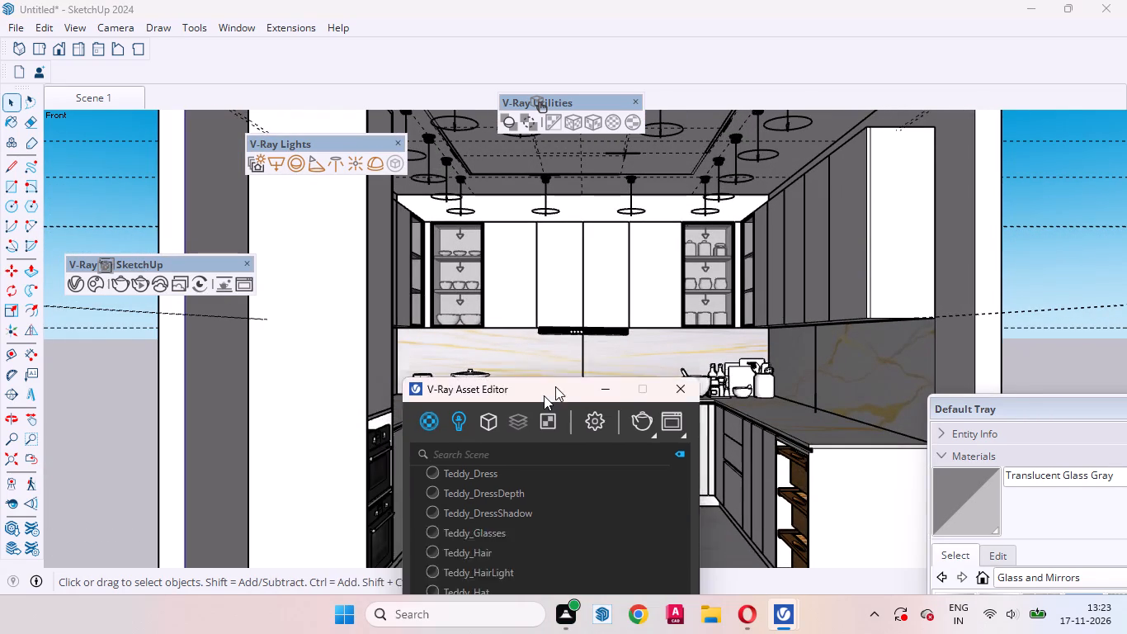
drag(555, 386, 801, 133)
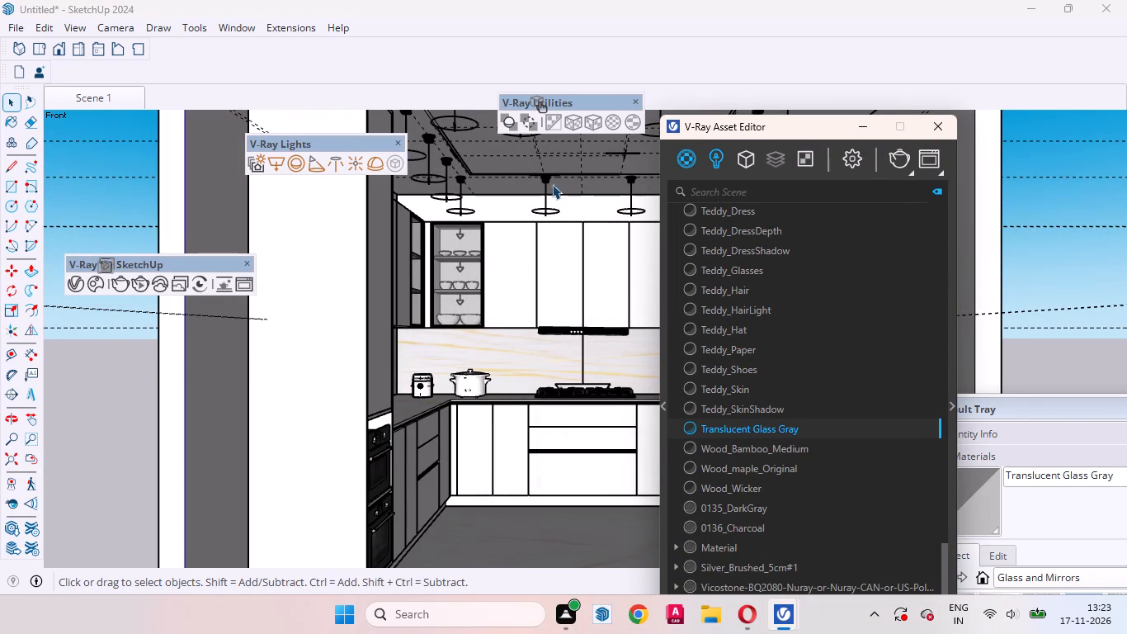
drag(836, 135, 732, 130)
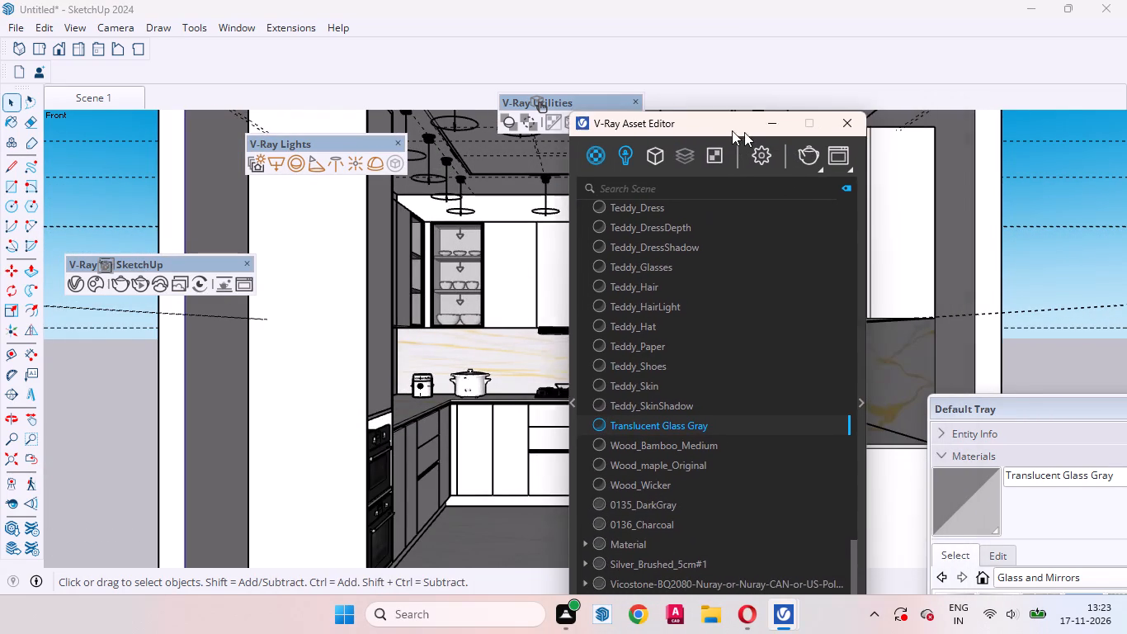
drag(732, 130, 714, 126)
click(723, 146)
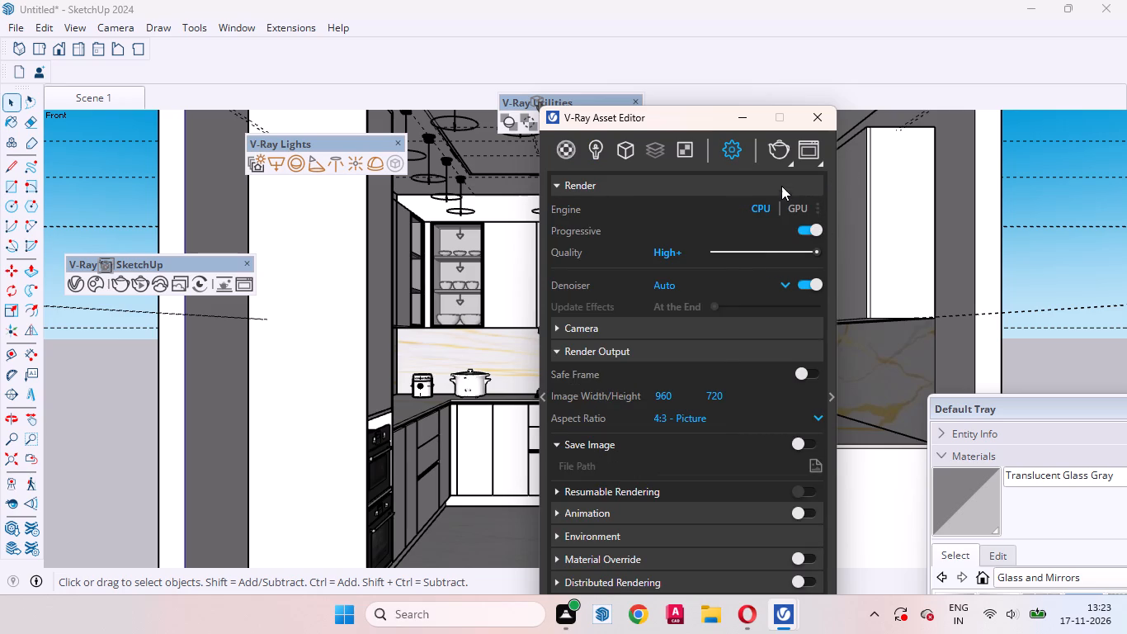
click(780, 150)
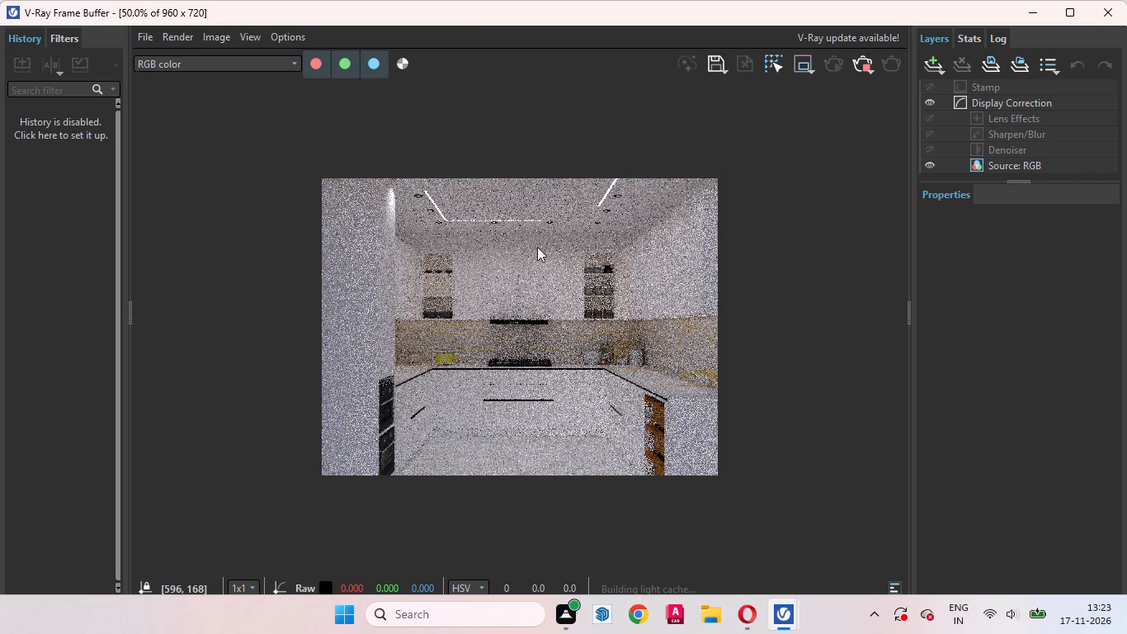
scroll(546, 219, up, 1)
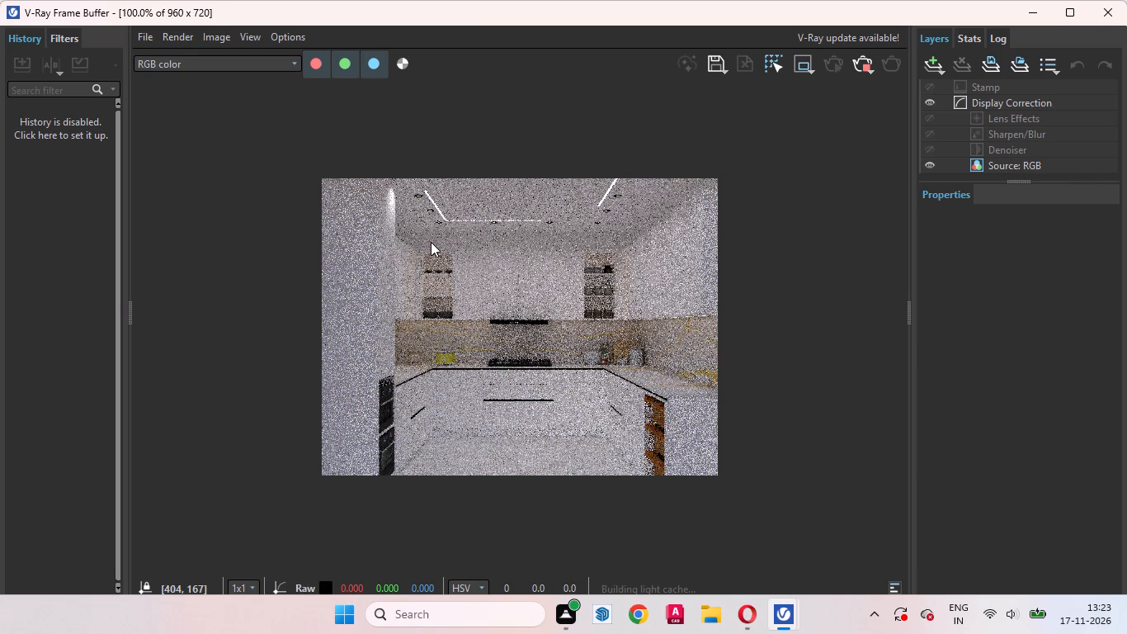
scroll(431, 242, up, 1)
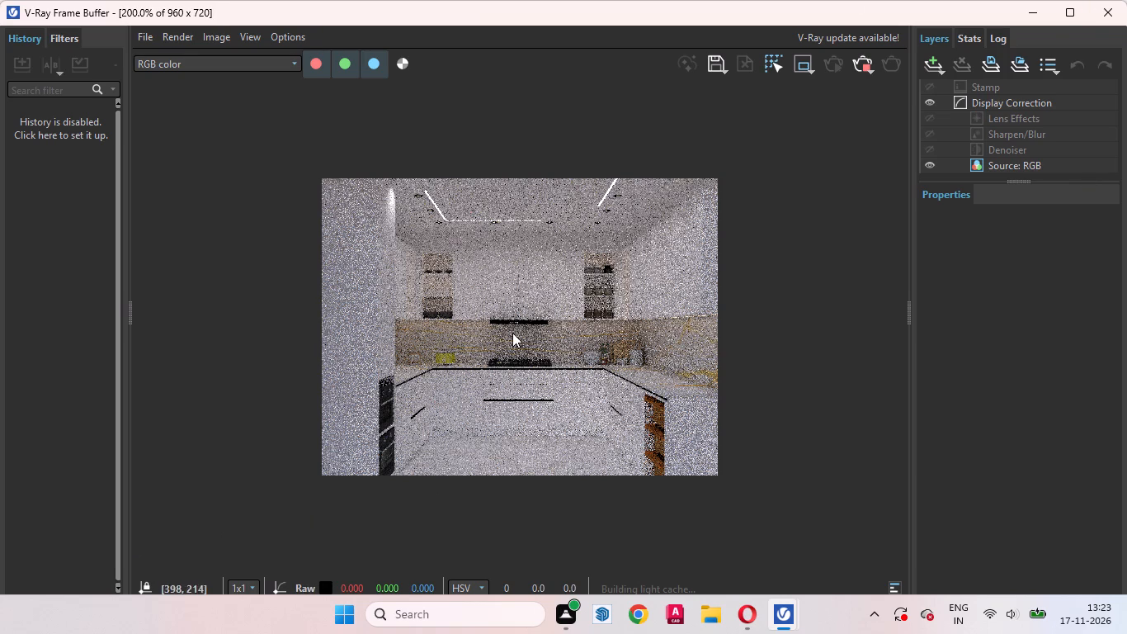
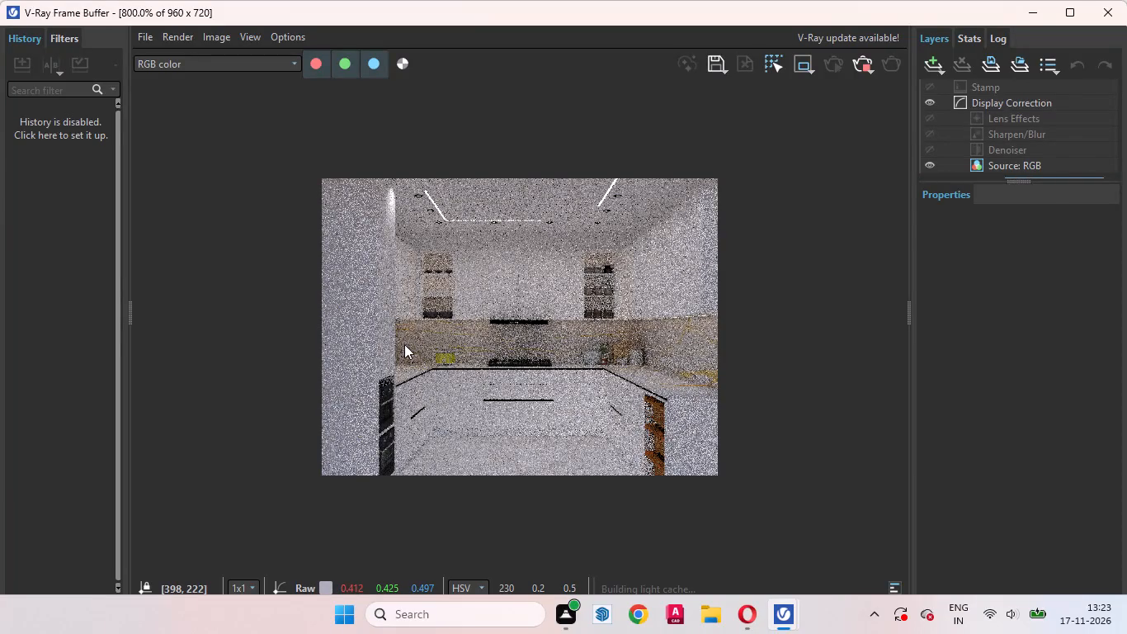
Examine the in-progress Scene 1 render up close and as a whole, checking the glass-fronted wall cabinets, backsplash, base units and lighting.
scroll(404, 344, down, 1)
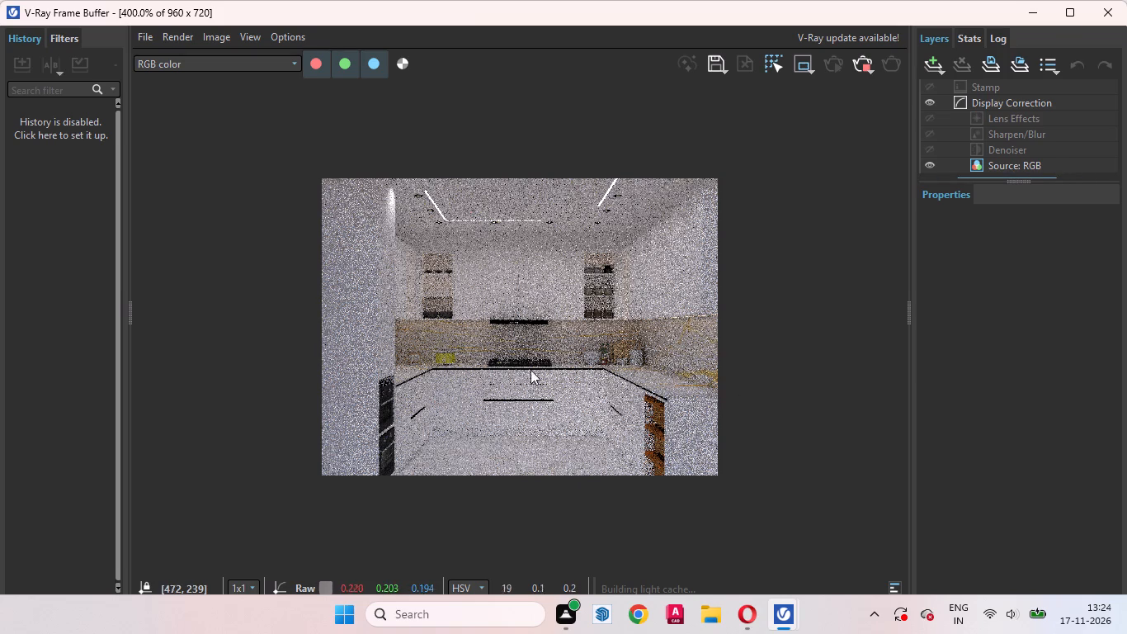
scroll(573, 323, down, 1)
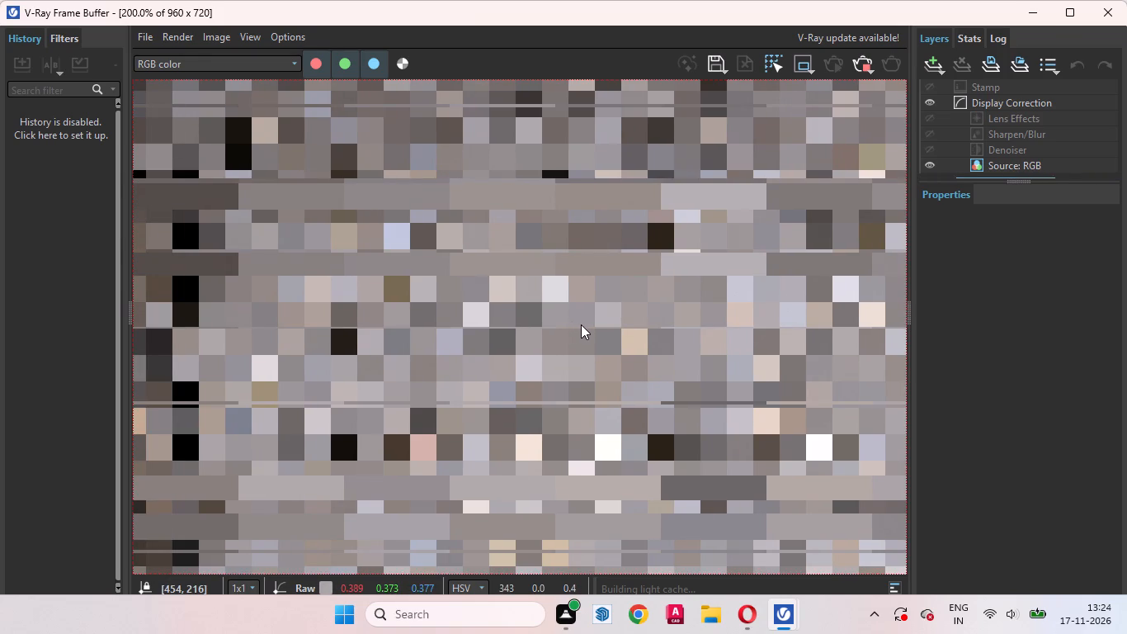
scroll(581, 348, down, 2)
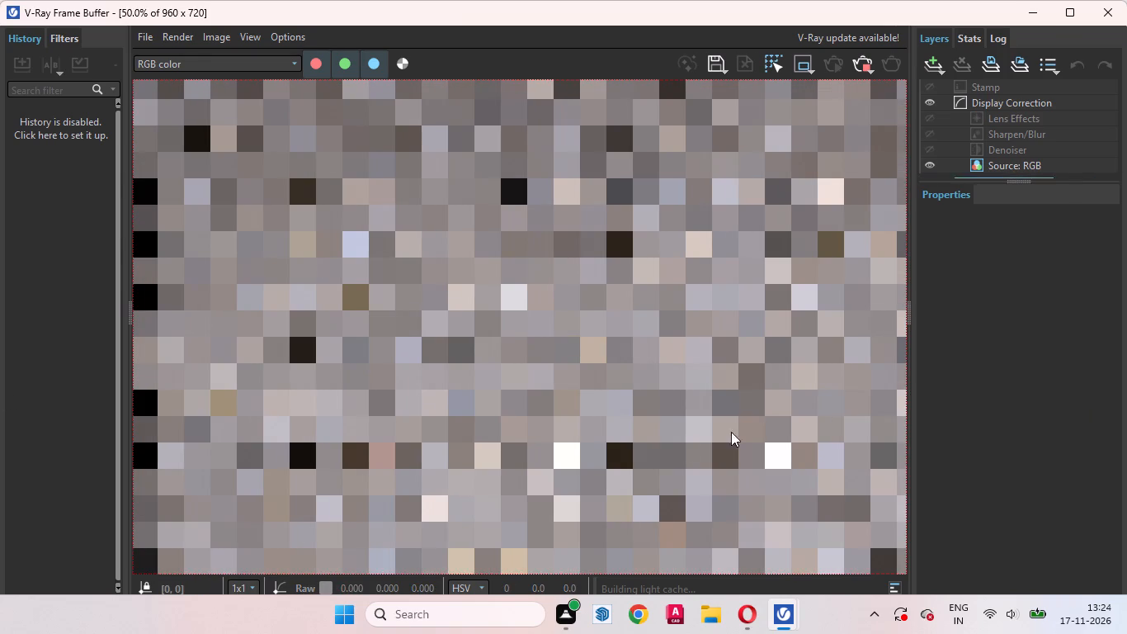
scroll(630, 452, down, 2)
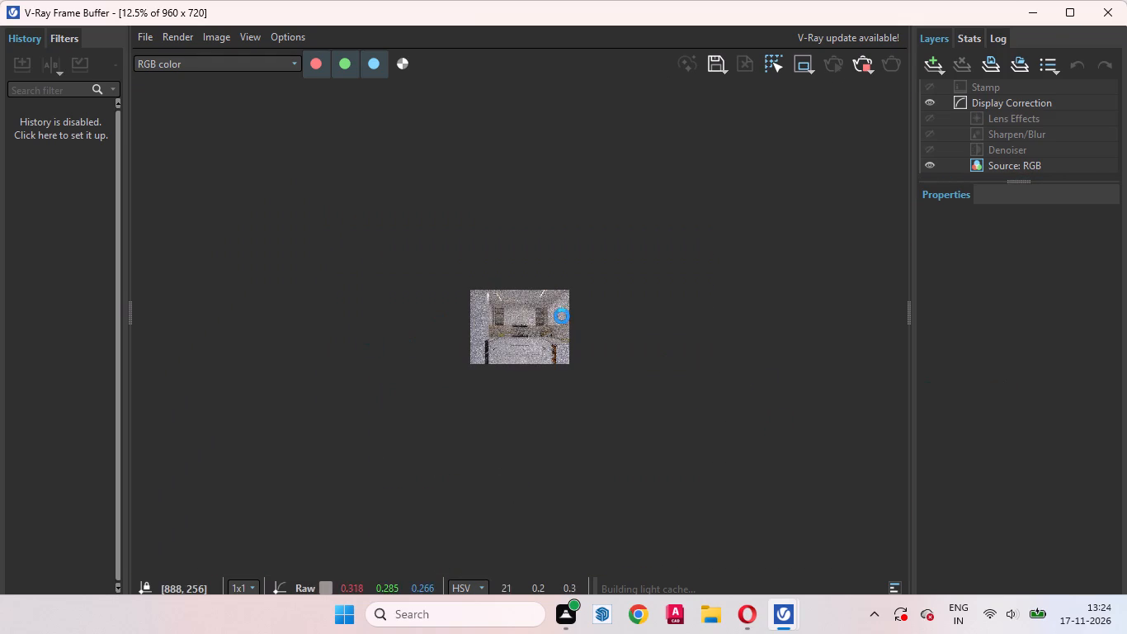
scroll(515, 337, up, 2)
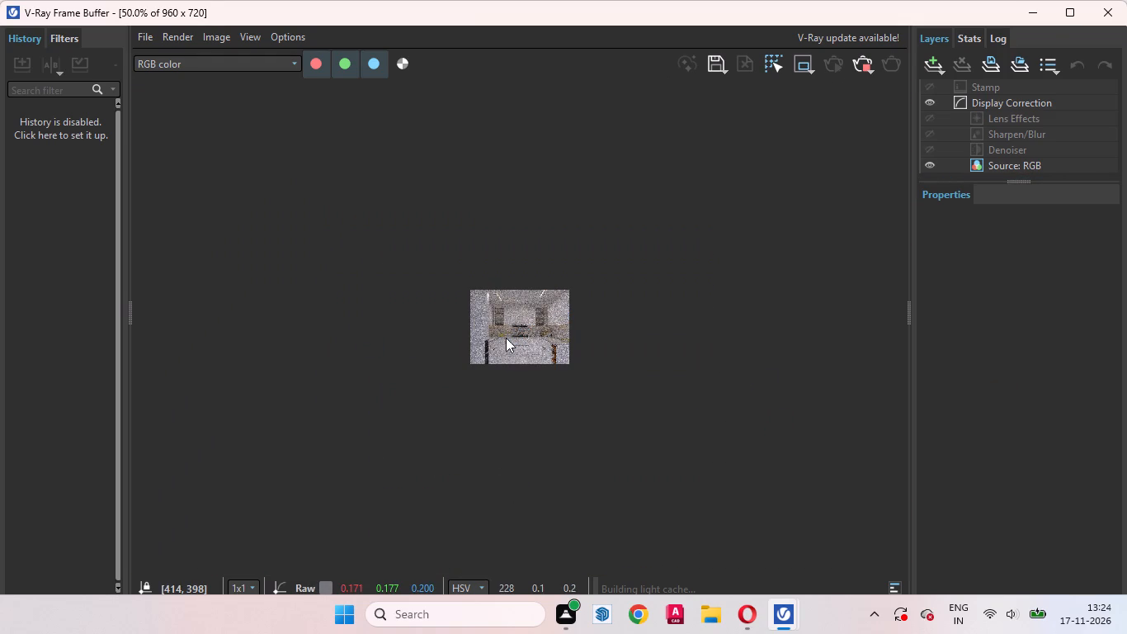
scroll(507, 330, up, 2)
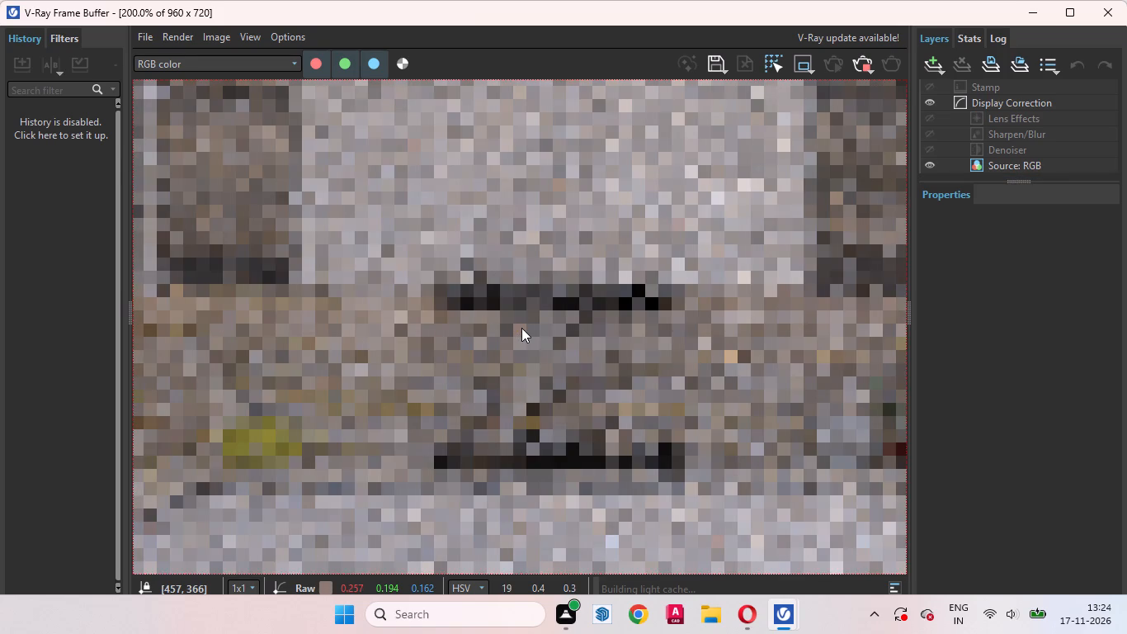
scroll(521, 328, down, 2)
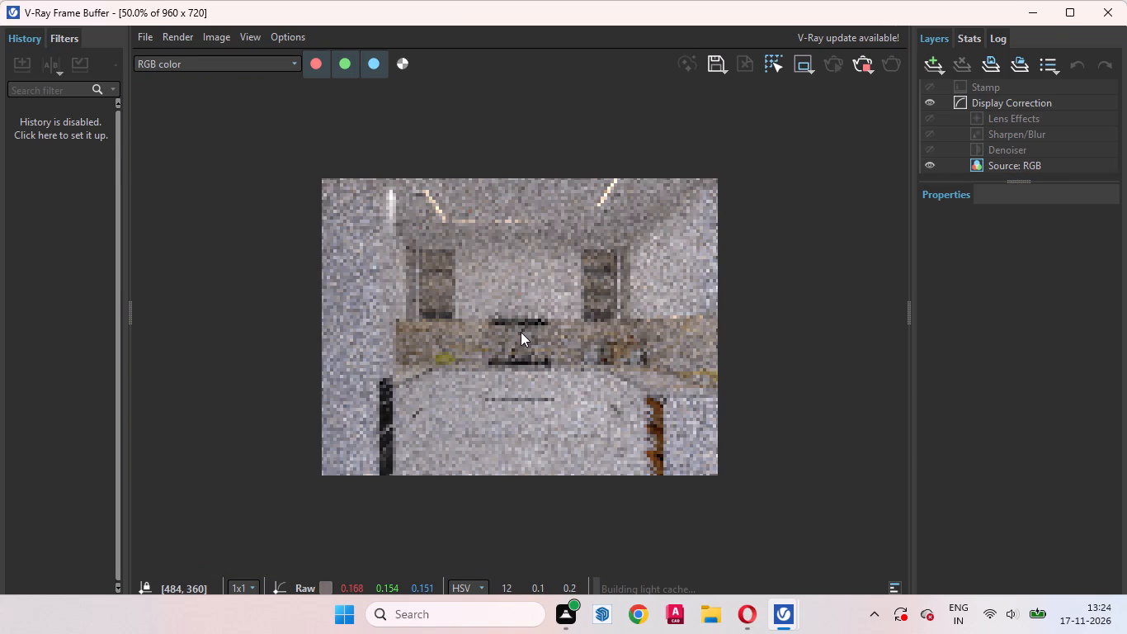
scroll(518, 347, down, 1)
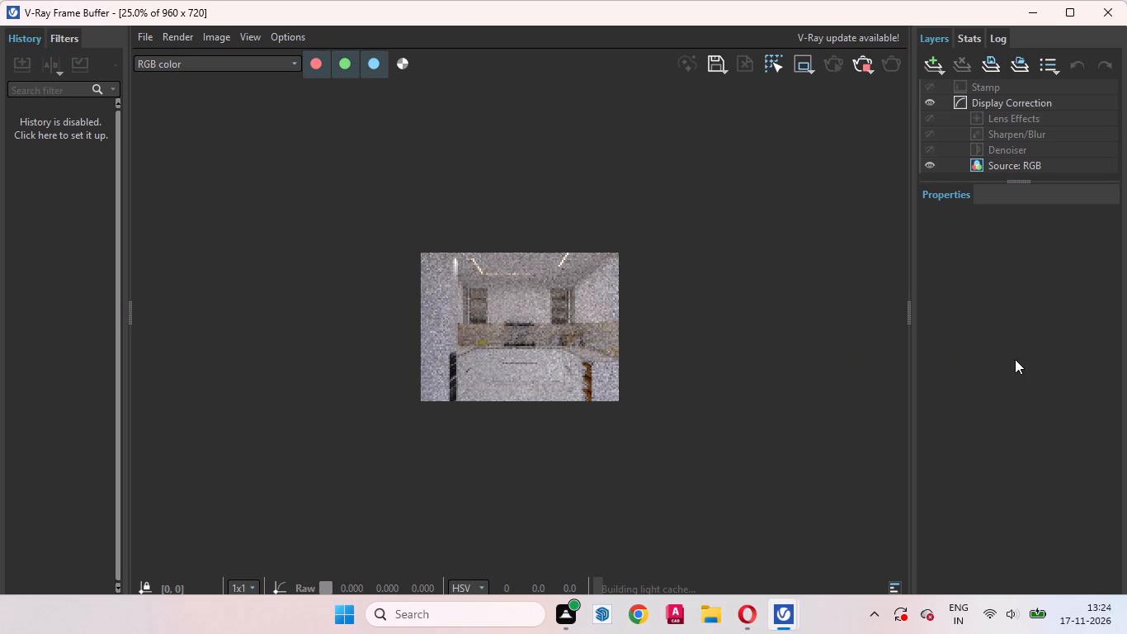
scroll(482, 338, up, 2)
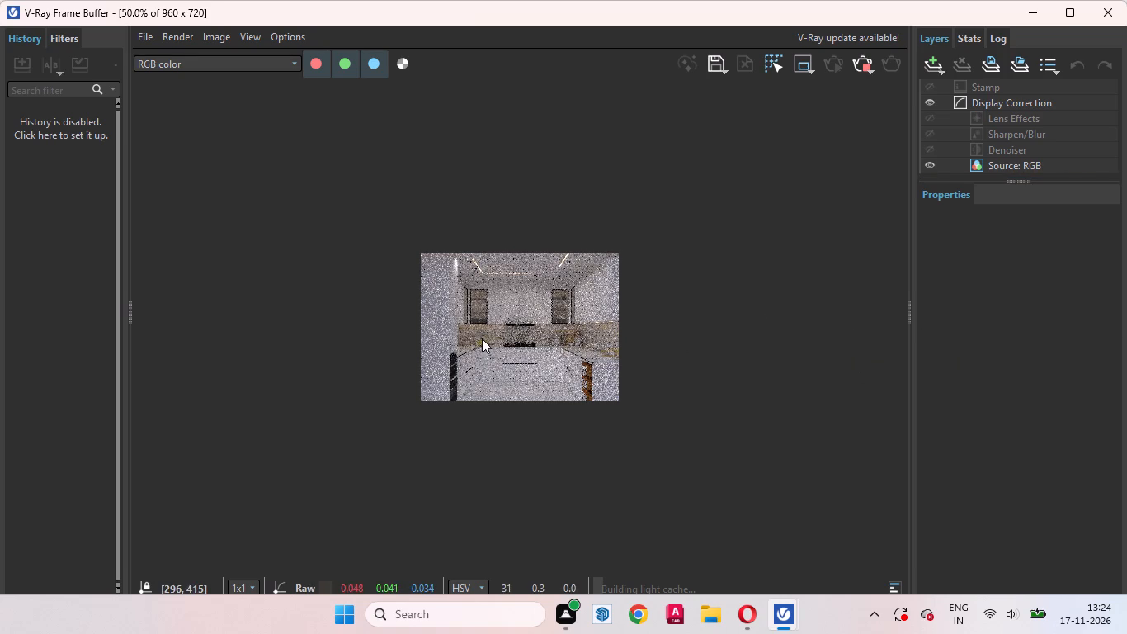
scroll(492, 338, up, 1)
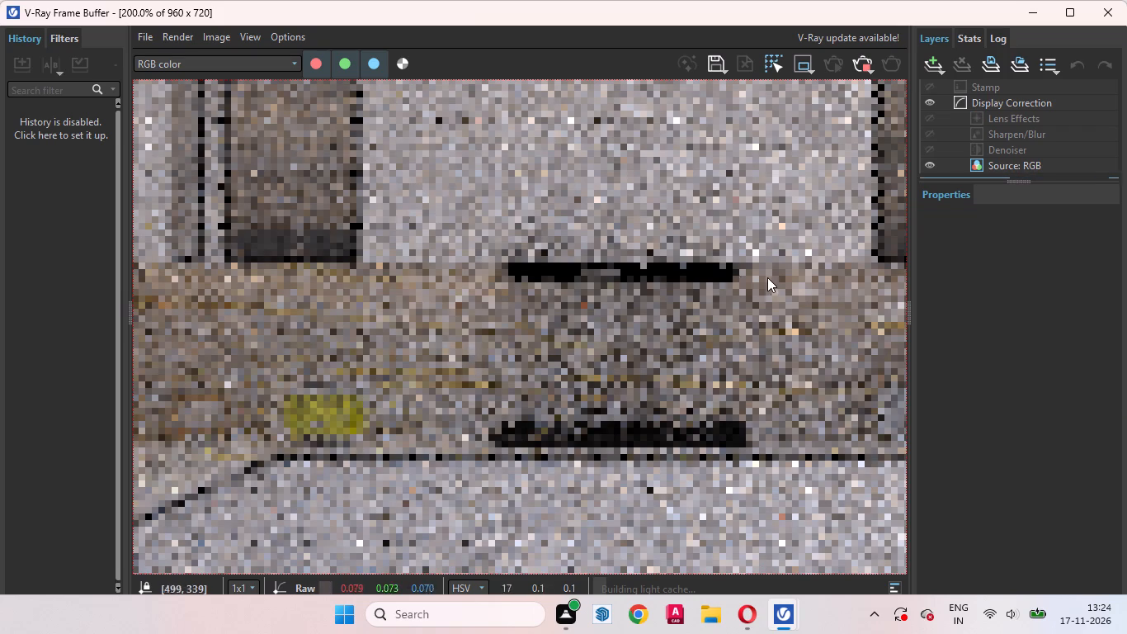
scroll(453, 305, down, 2)
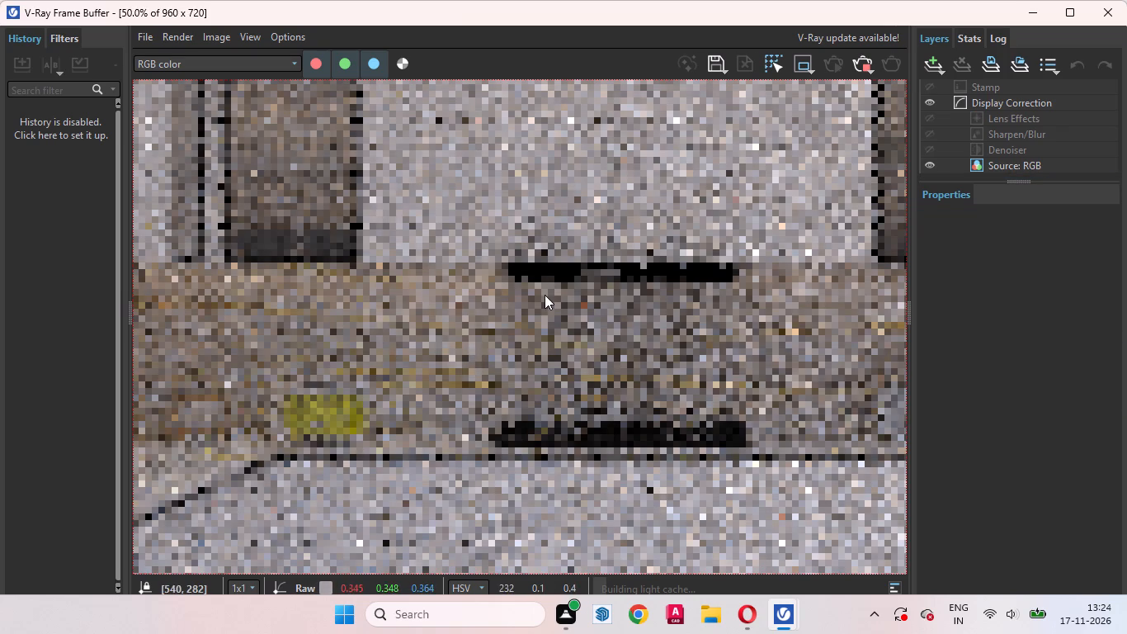
scroll(540, 304, down, 1)
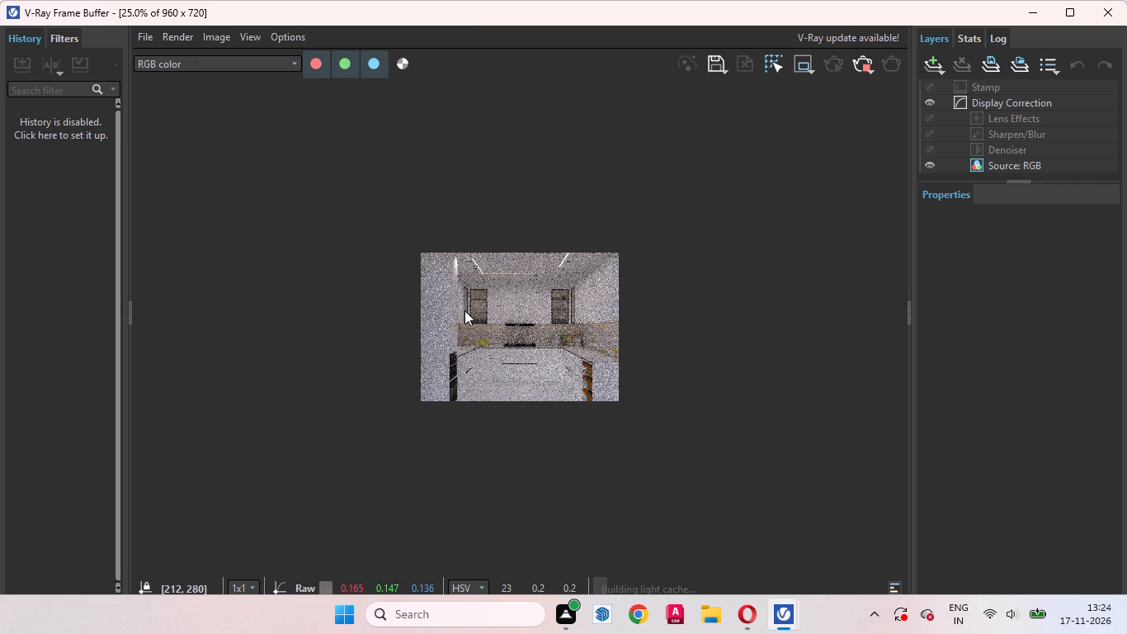
scroll(515, 300, down, 1)
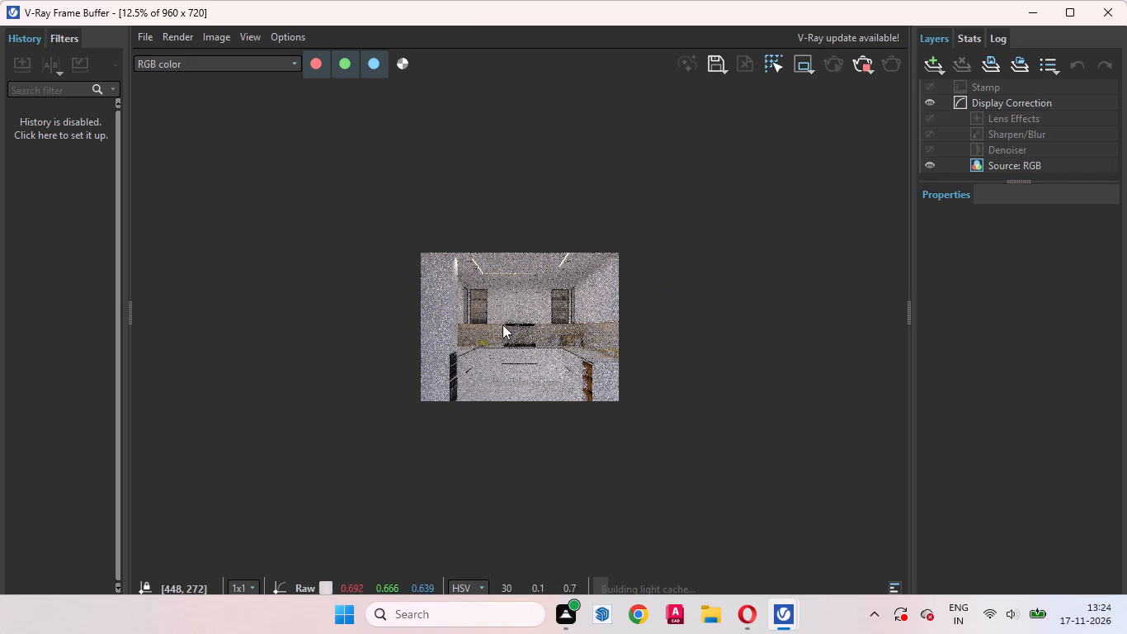
scroll(479, 336, up, 1)
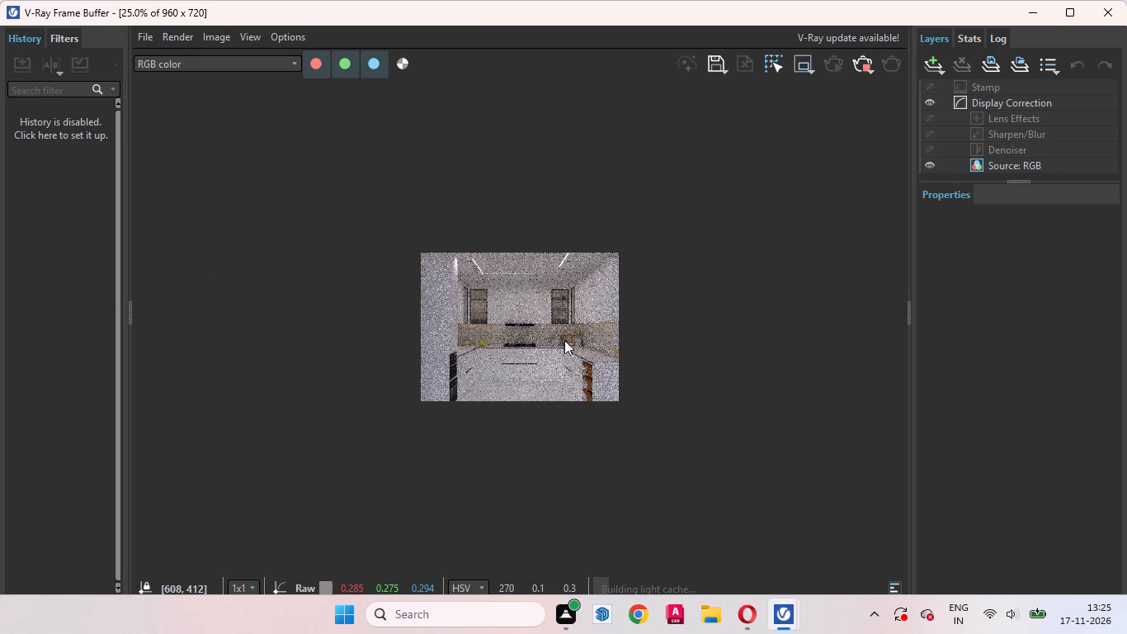
scroll(488, 337, up, 1)
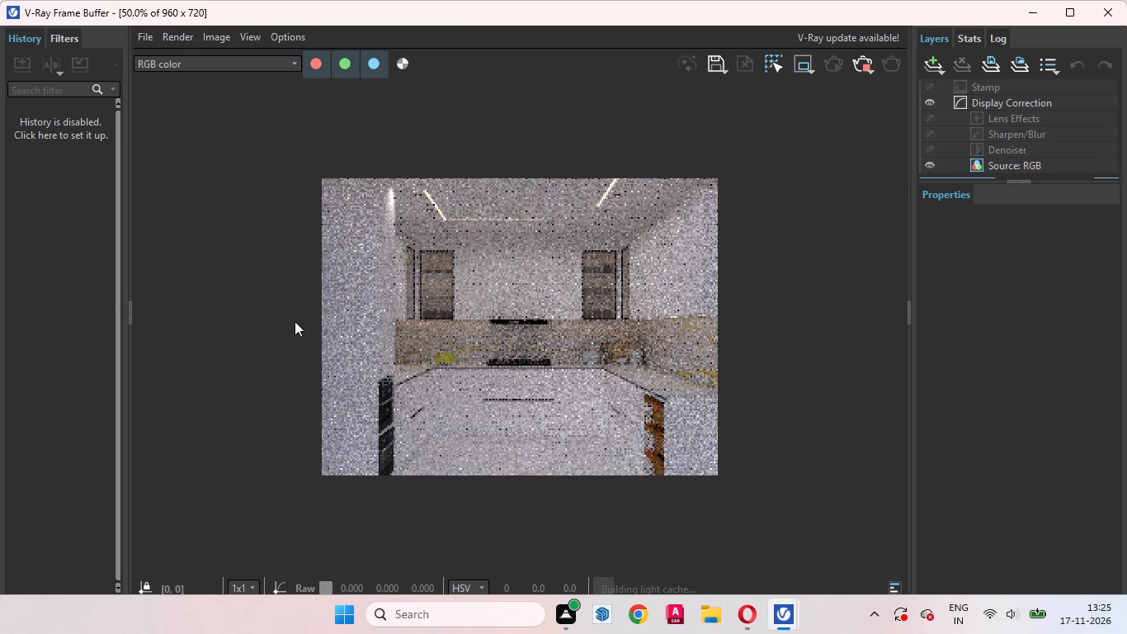
scroll(454, 315, down, 1)
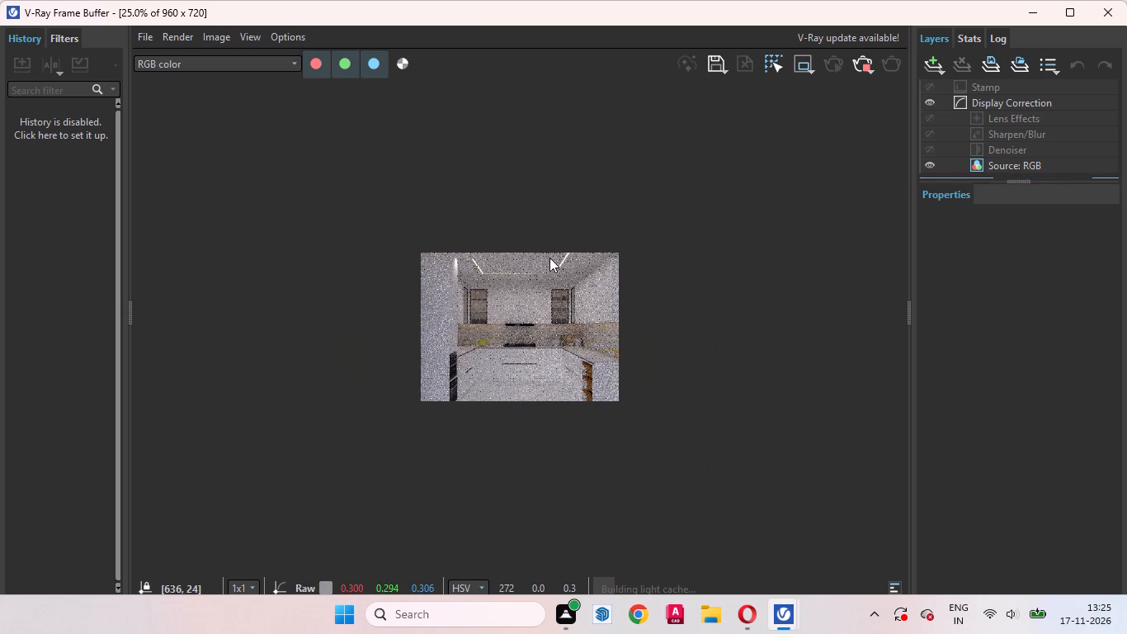
scroll(535, 259, up, 1)
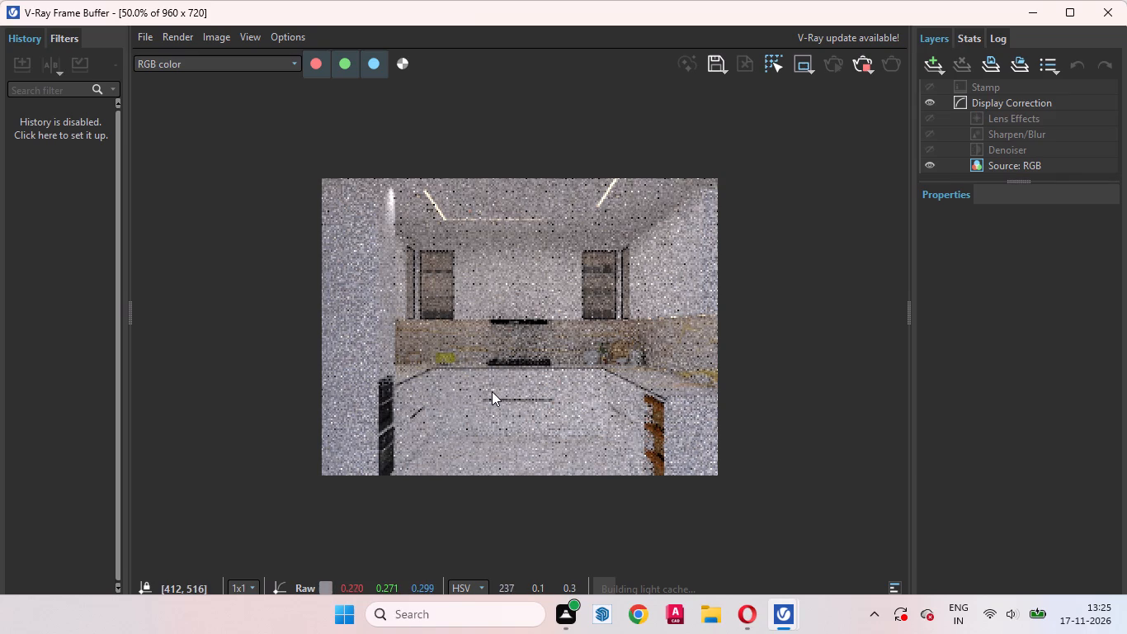
middle_drag(490, 390, 495, 338)
scroll(667, 419, up, 2)
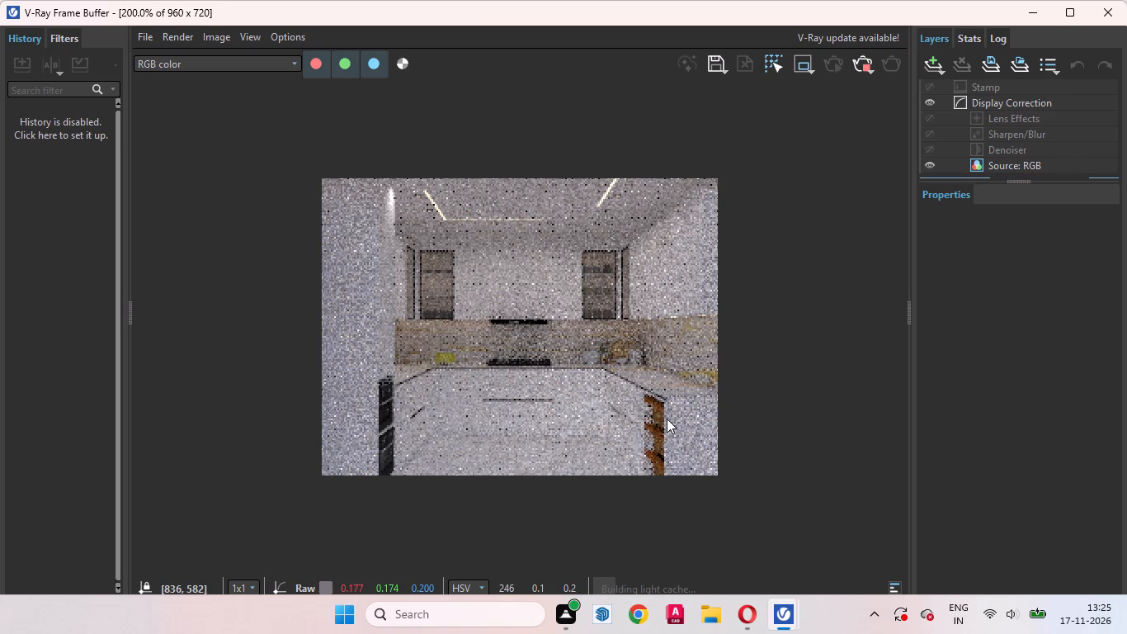
scroll(439, 400, down, 1)
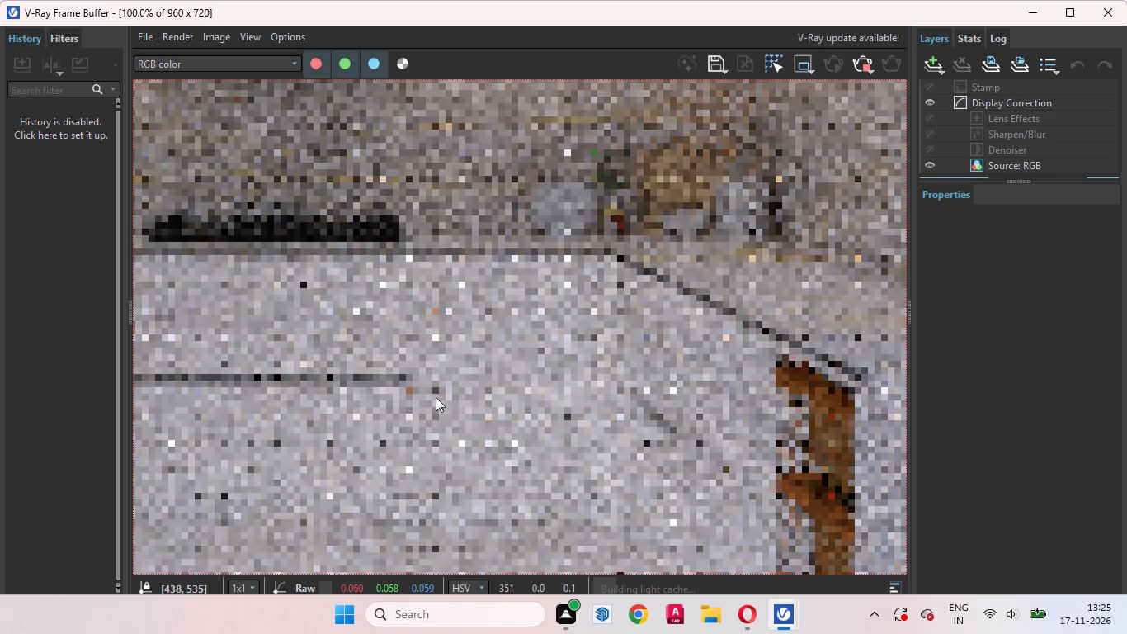
scroll(435, 397, down, 1)
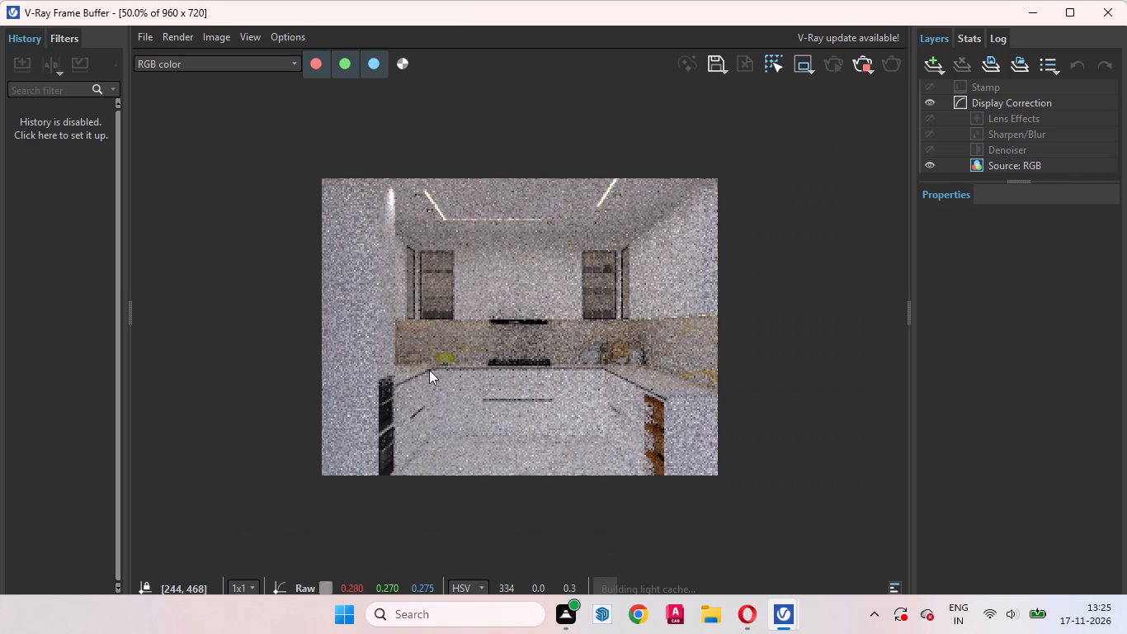
scroll(449, 364, up, 1)
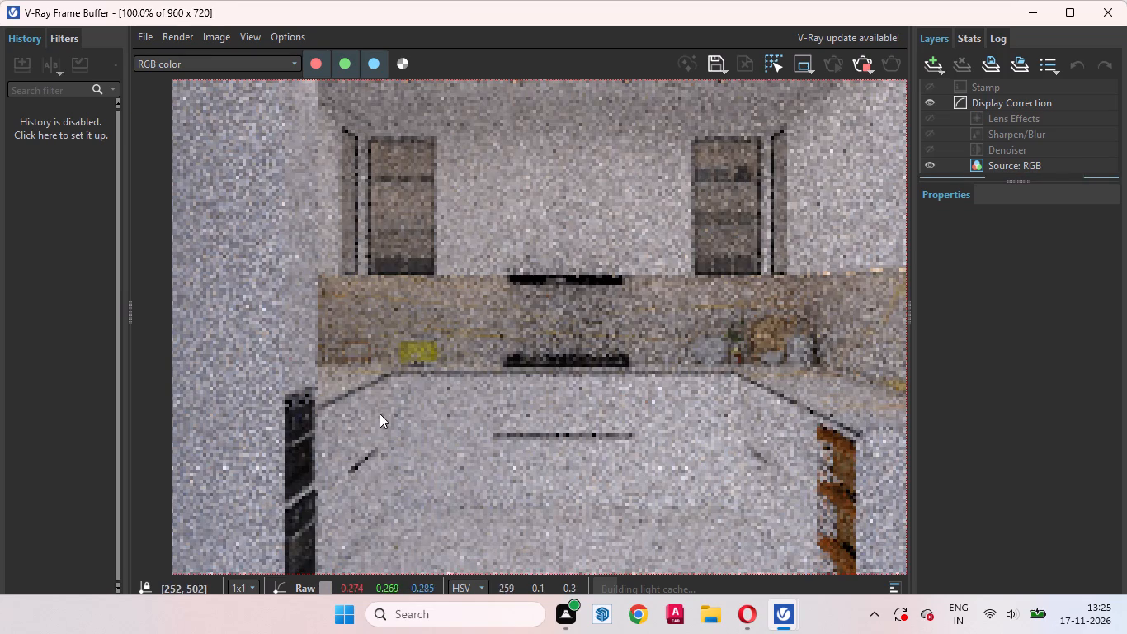
scroll(400, 425, down, 1)
scroll(476, 357, up, 1)
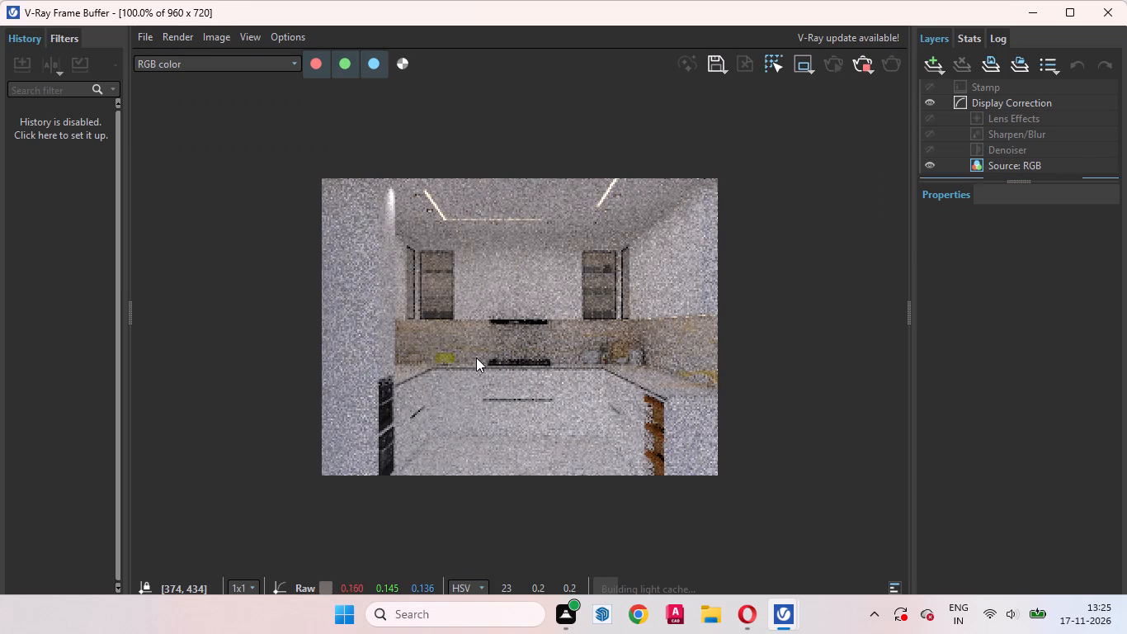
scroll(433, 360, up, 1)
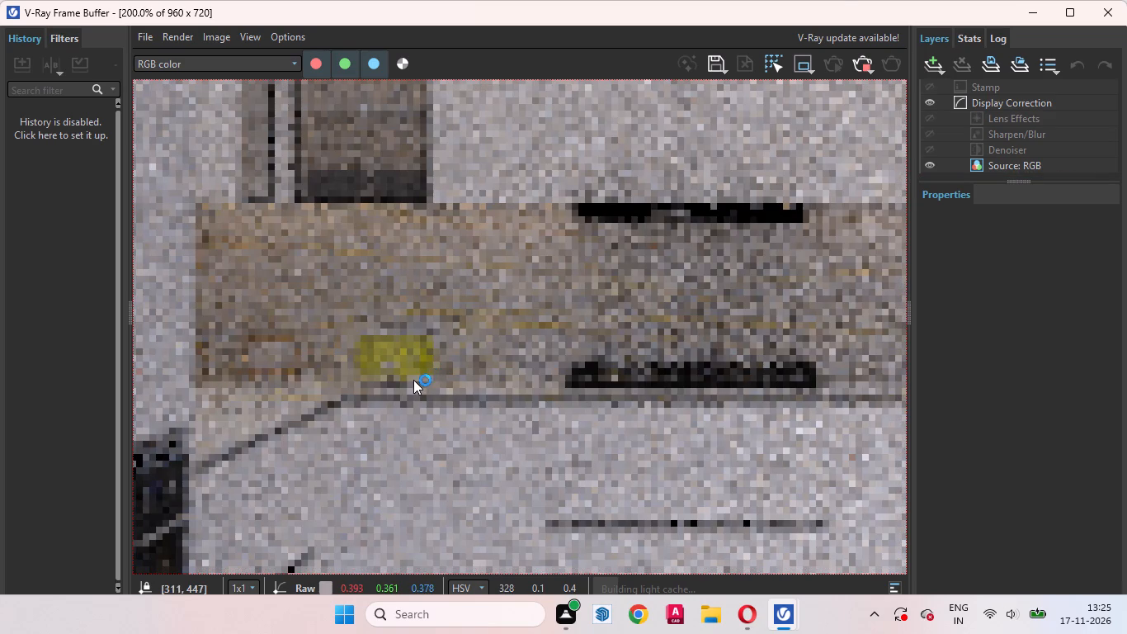
scroll(412, 381, down, 2)
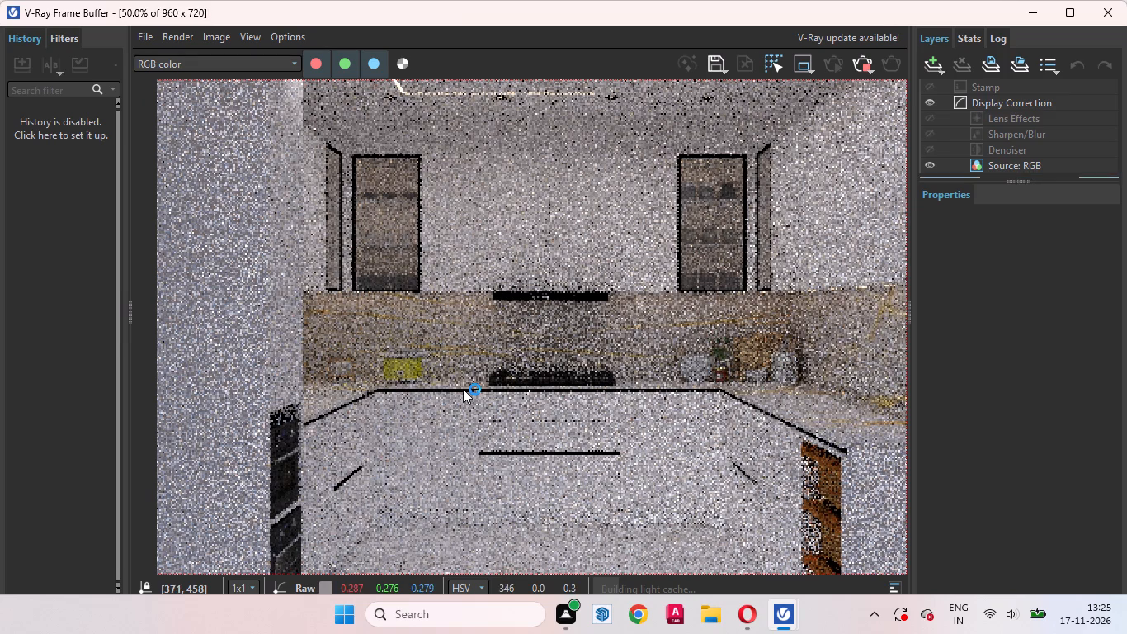
scroll(442, 396, down, 1)
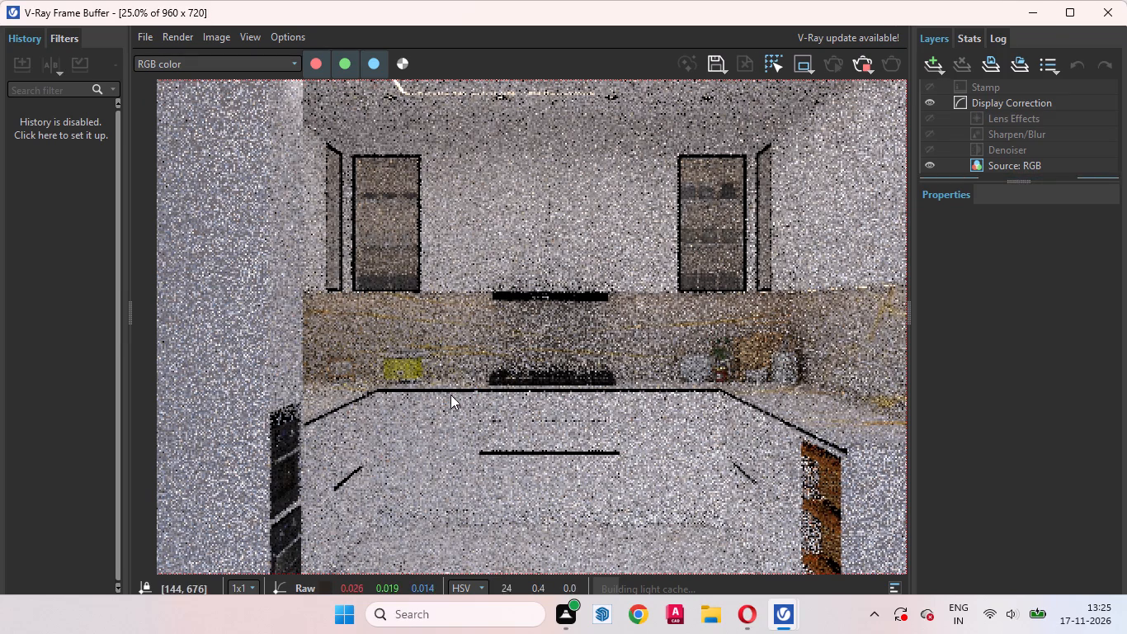
scroll(450, 395, down, 1)
scroll(484, 362, up, 2)
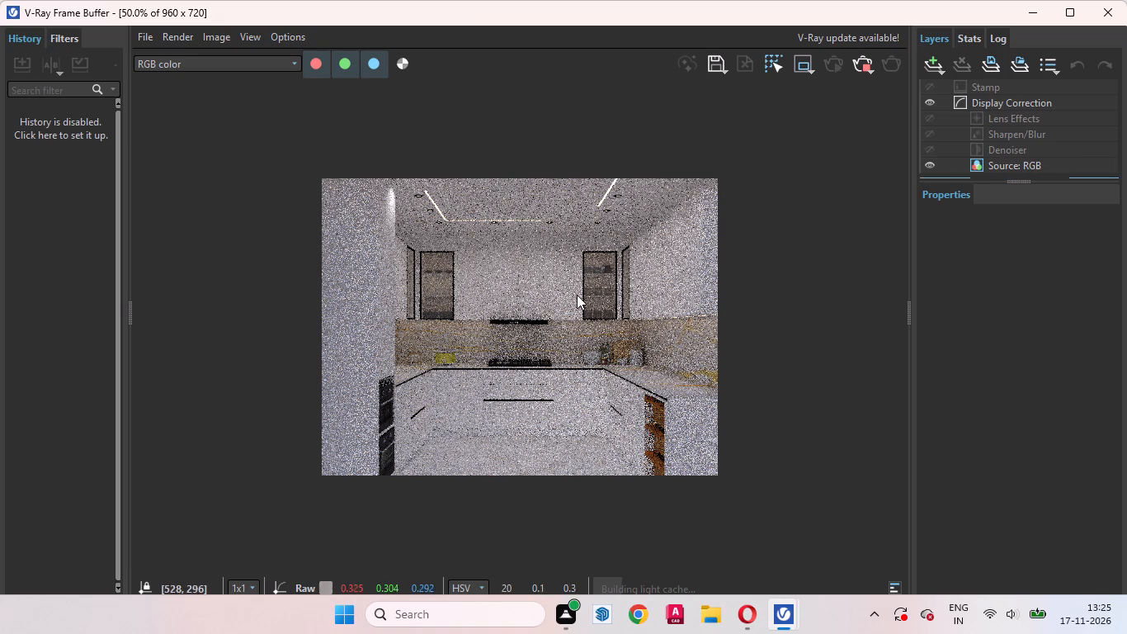
scroll(561, 283, up, 2)
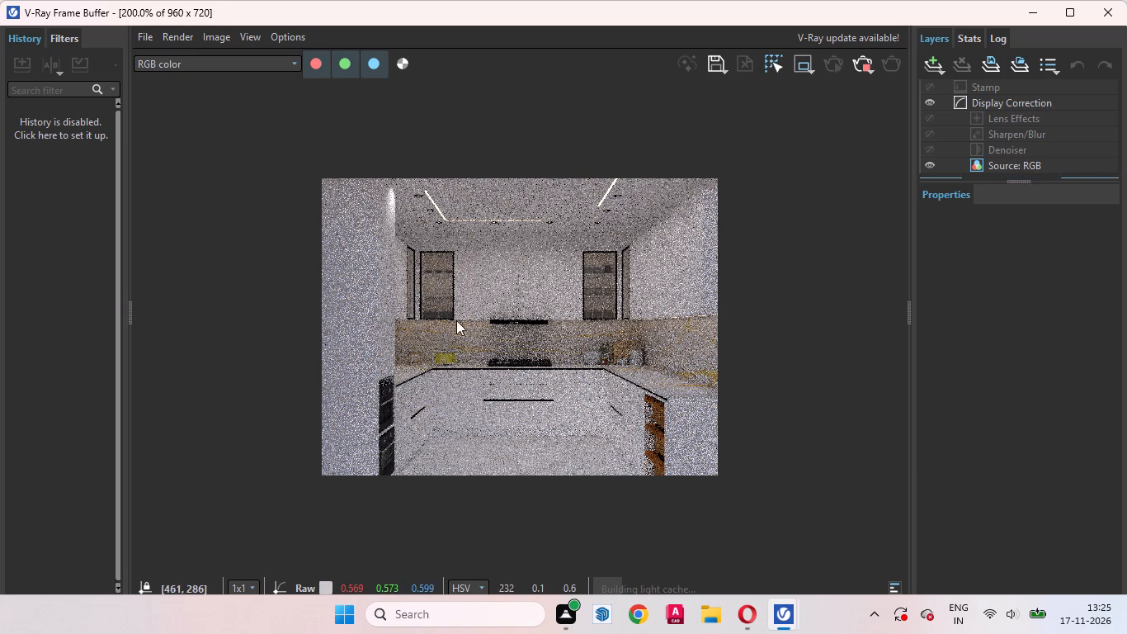
scroll(578, 329, down, 1)
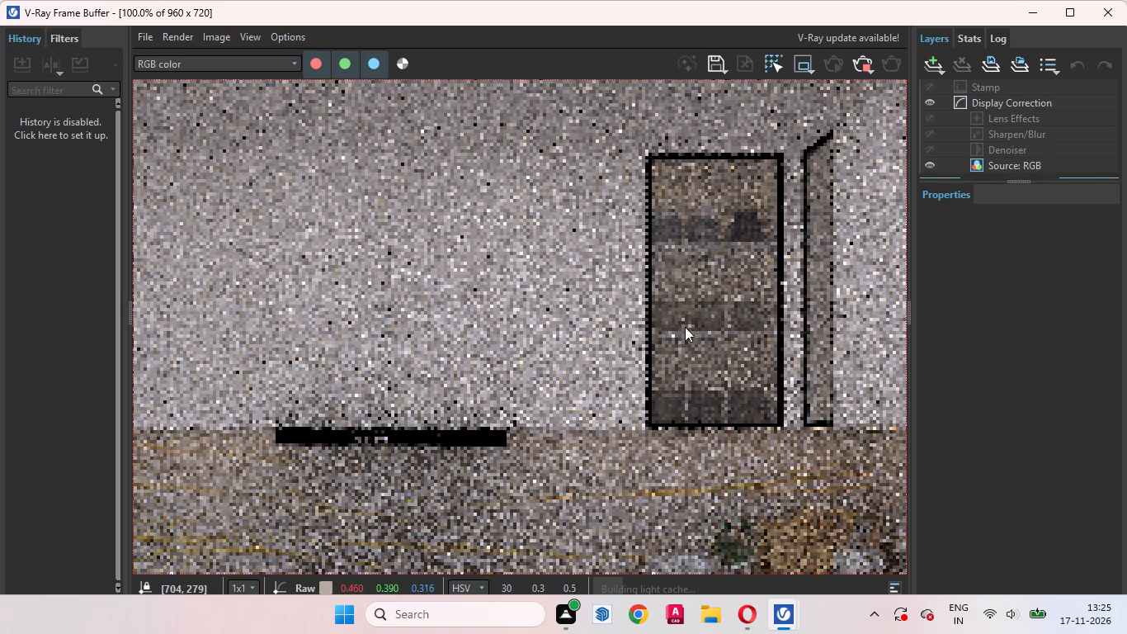
scroll(713, 328, down, 2)
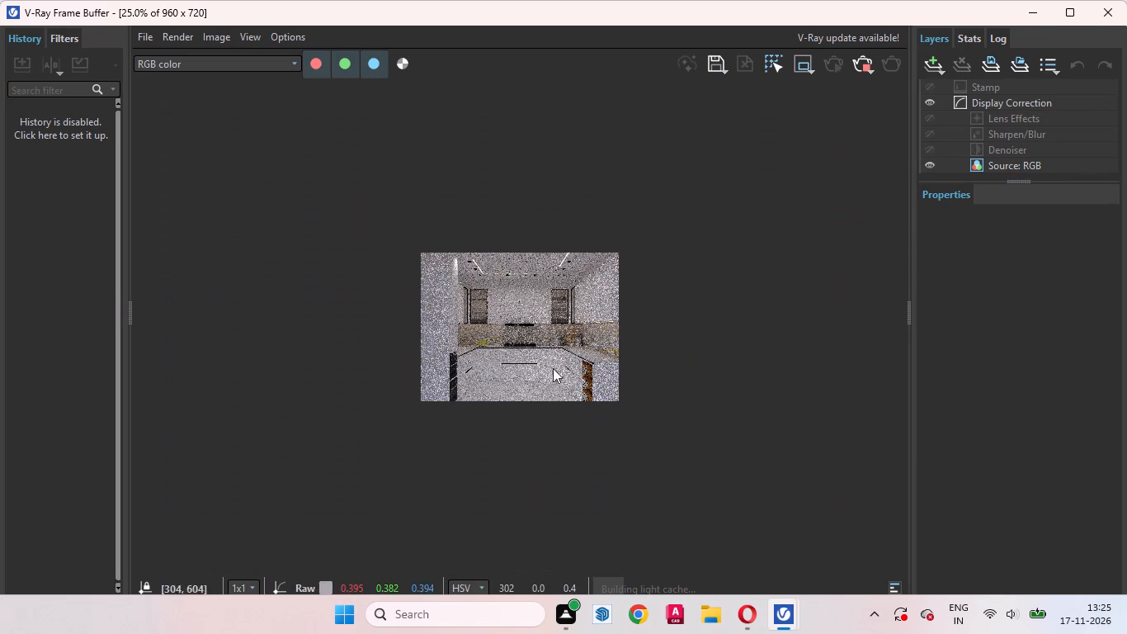
scroll(476, 348, up, 1)
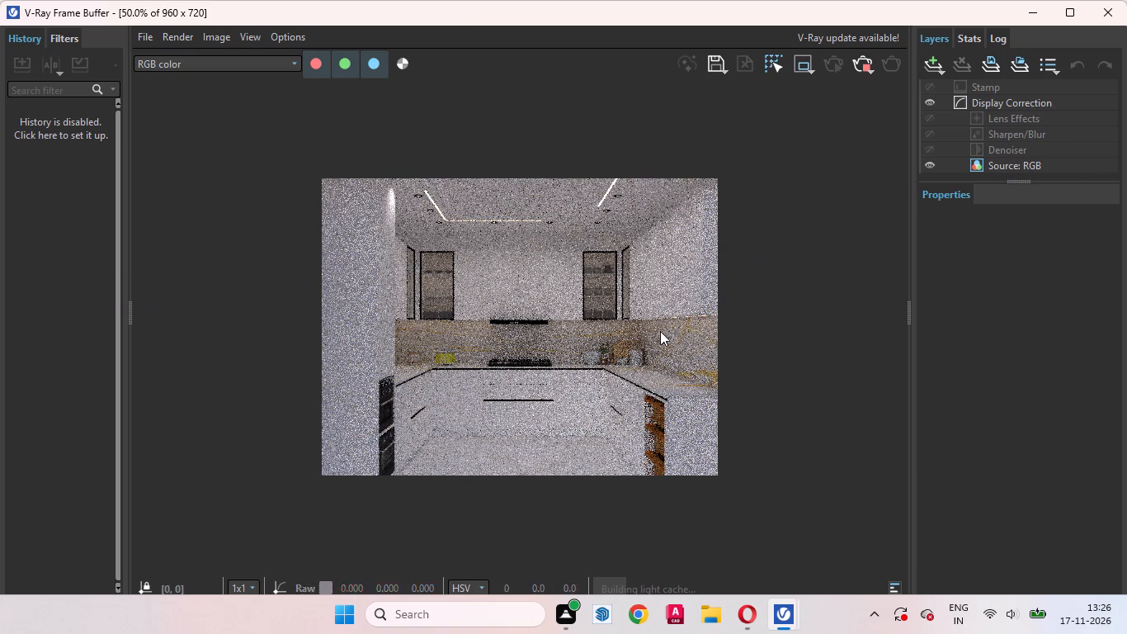
Stop the running V-Ray render and minimize the frame buffer to return to the kitchen model.
click(867, 64)
click(1030, 21)
Set the intensity of Rectangle Light#1 and Rectangle Light#2 to 160 each in the V-Ray light list.
drag(691, 125, 892, 149)
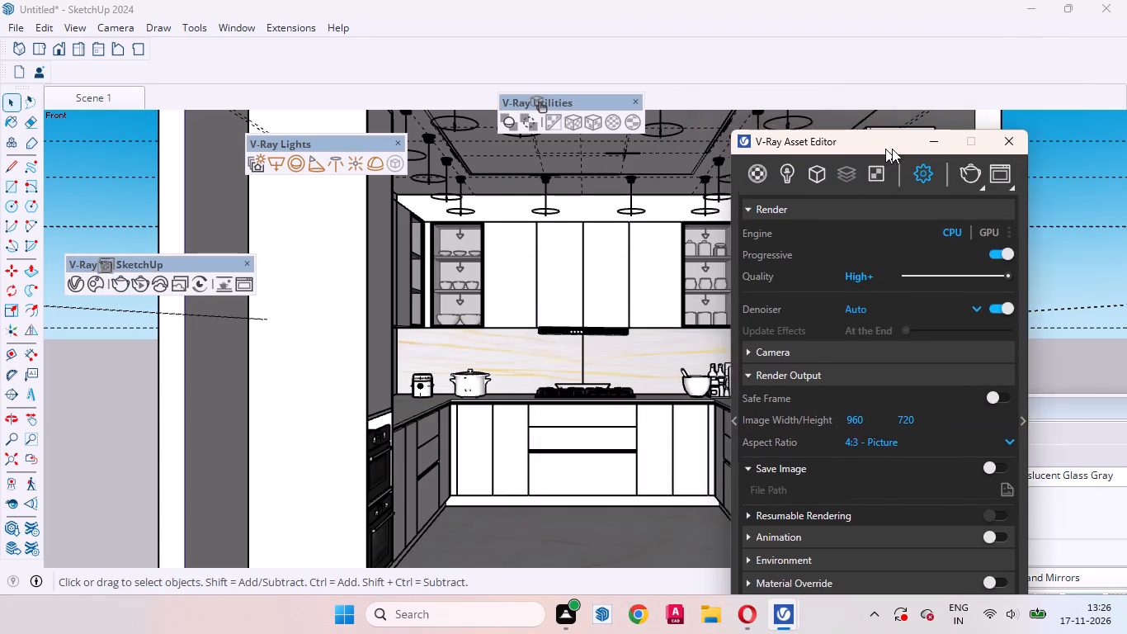
drag(892, 149, 1026, 160)
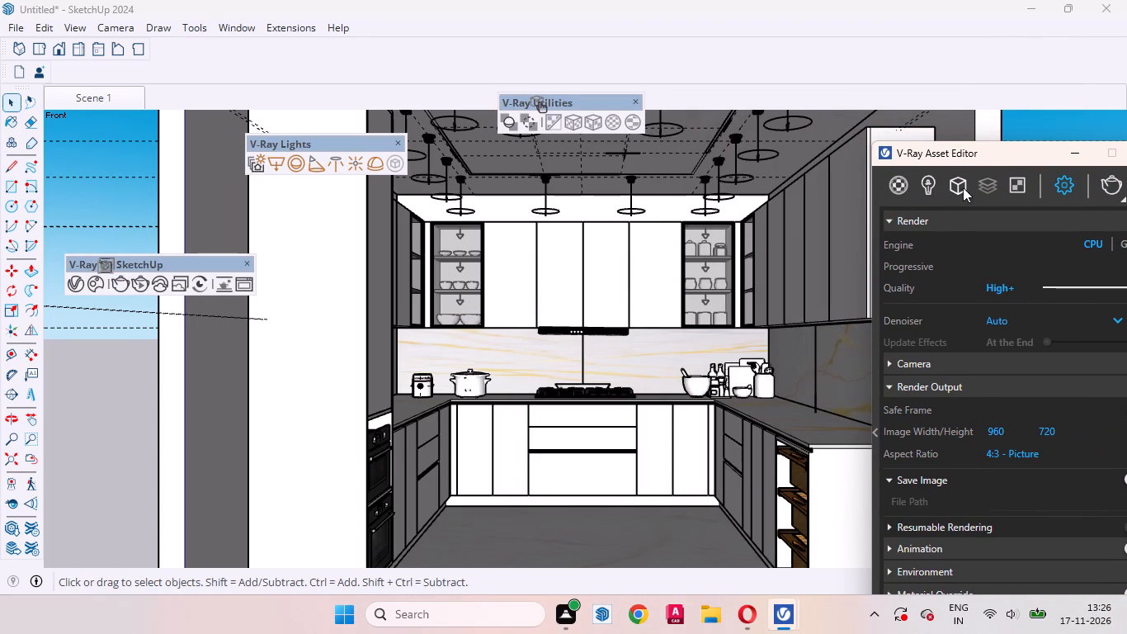
drag(1010, 157, 652, 175)
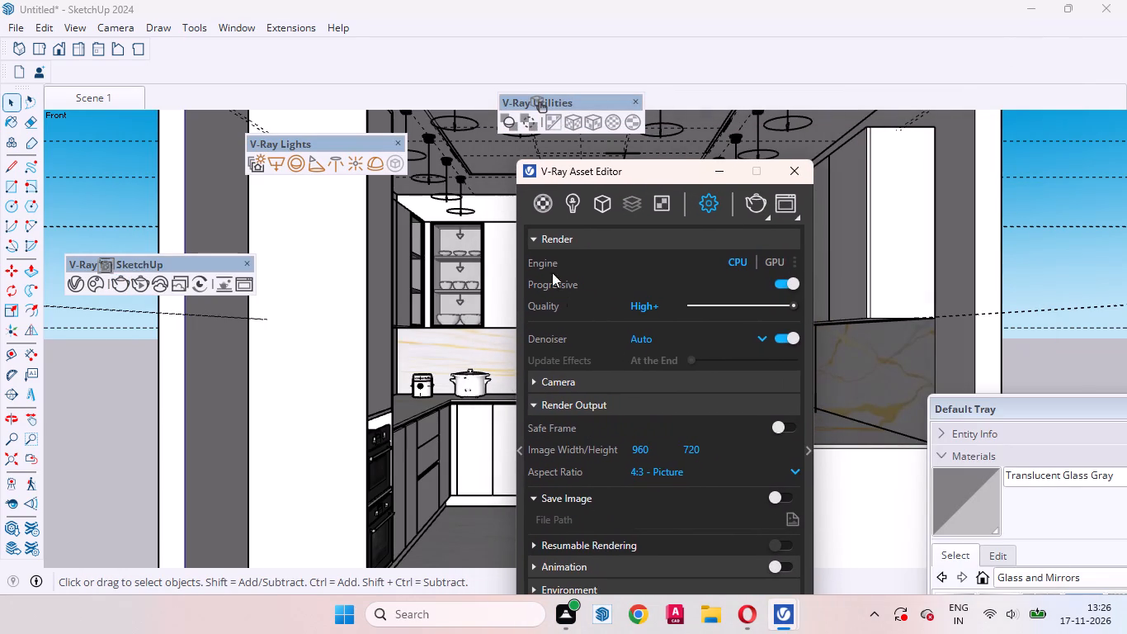
click(573, 218)
drag(648, 179, 639, 124)
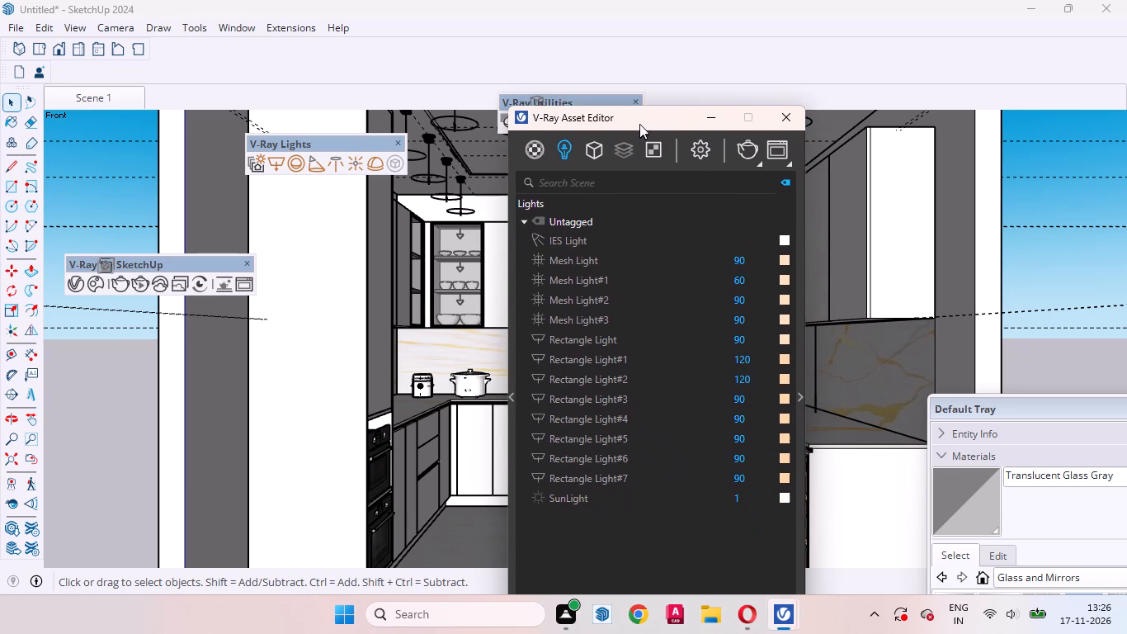
drag(639, 124, 638, 121)
click(743, 354)
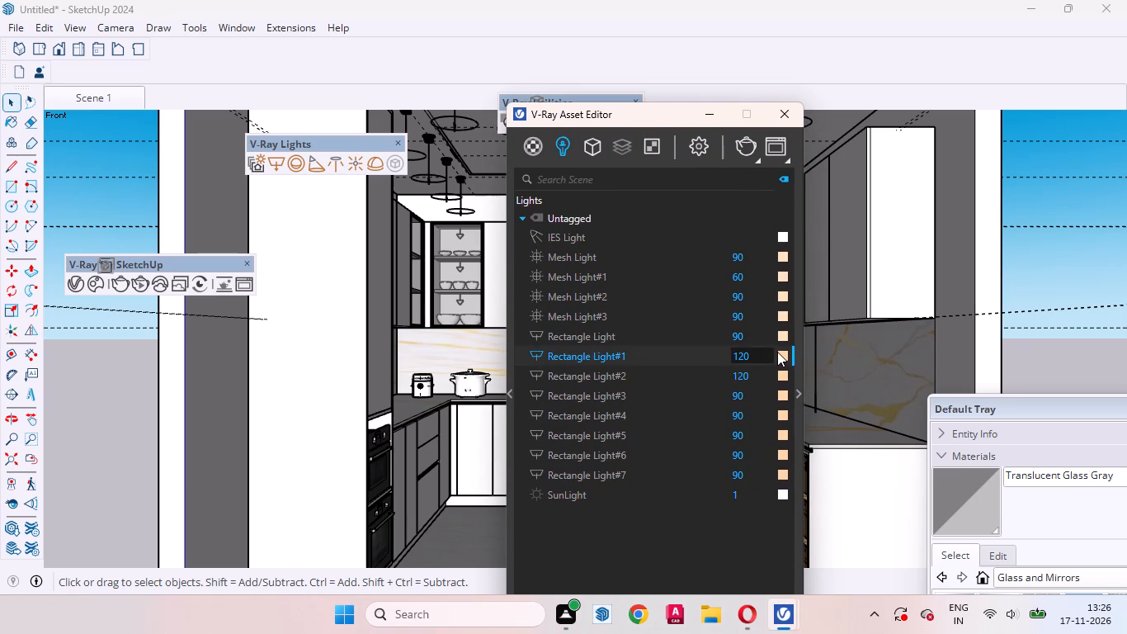
key(BackSpace)
key(6)
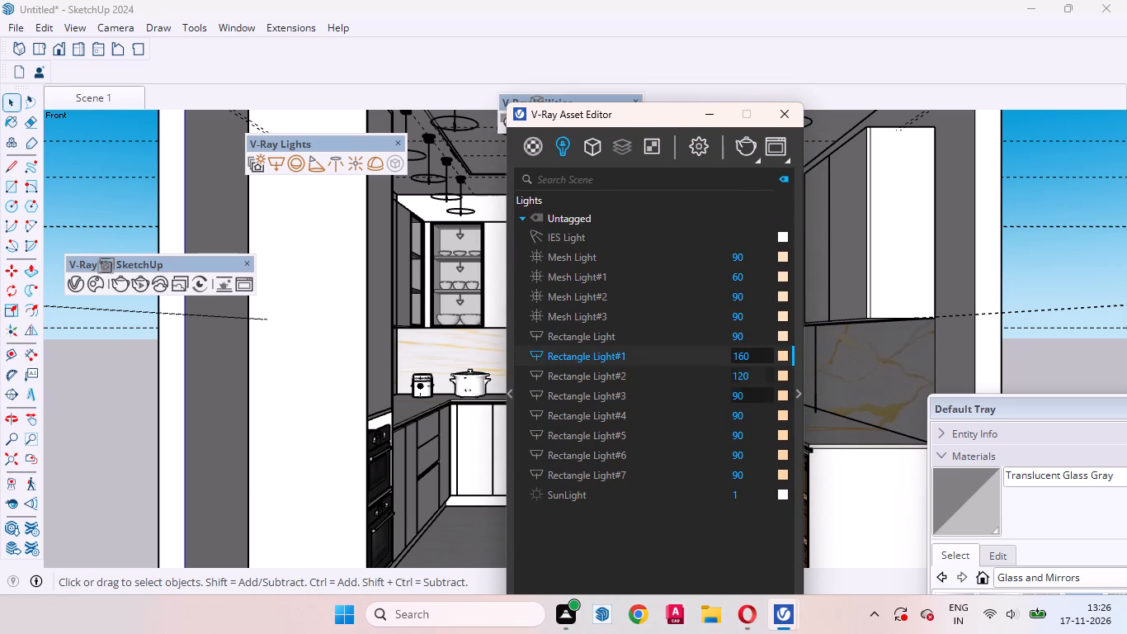
click(743, 377)
key(BackSpace)
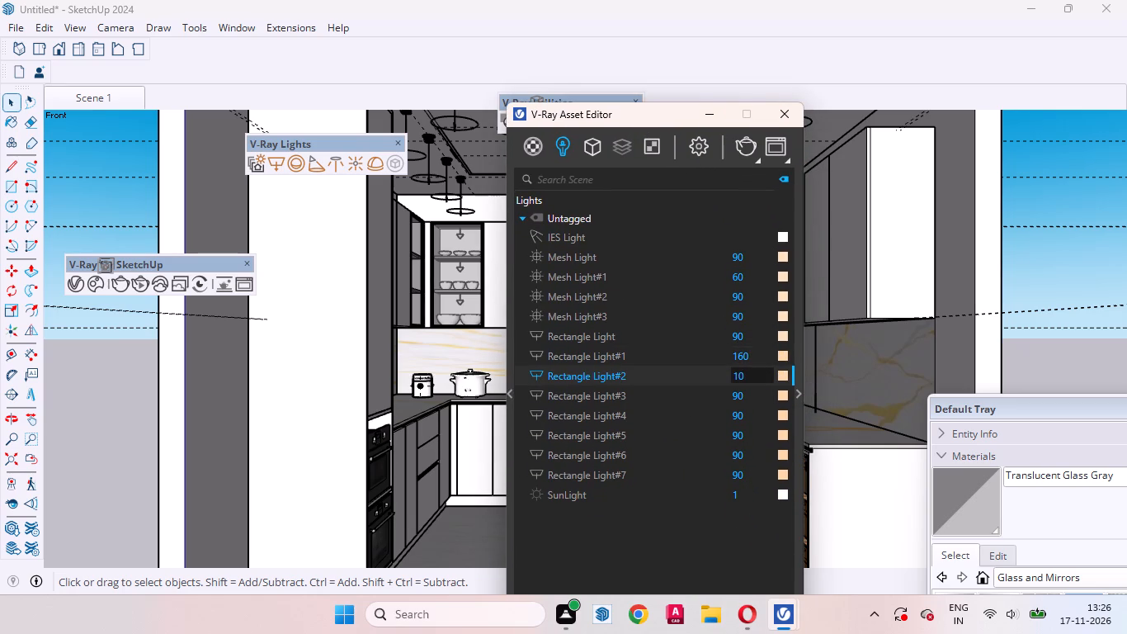
key(6)
key(Return)
Set the intensity of the under-cabinet rectangle light along the back wall above the hob to 120.
drag(670, 123, 1126, 123)
scroll(574, 348, up, 4)
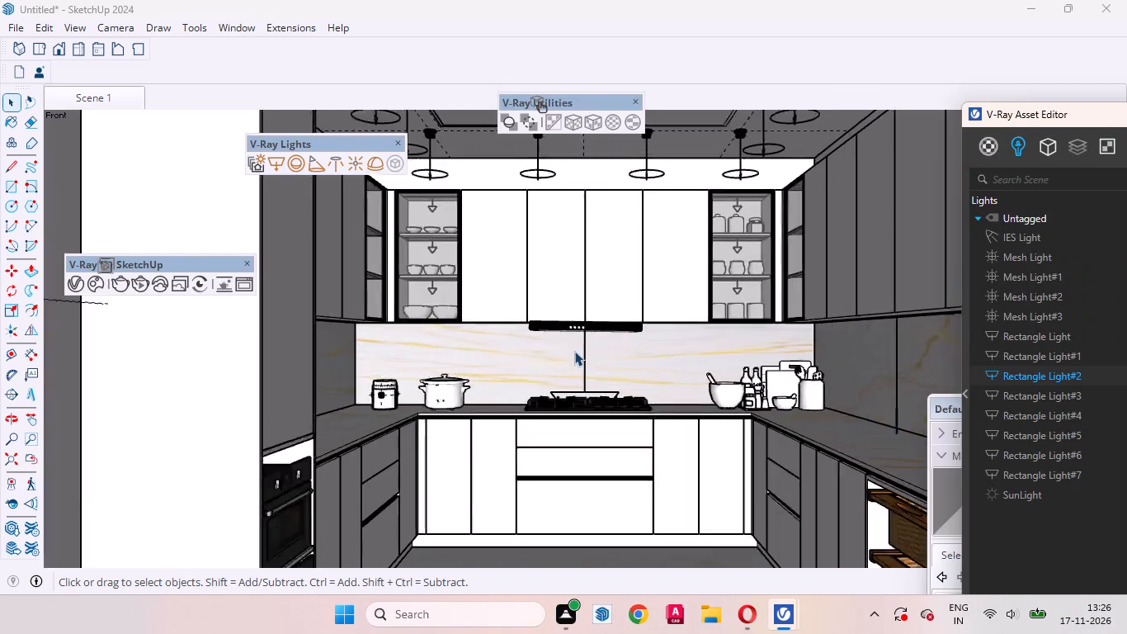
scroll(574, 351, up, 4)
middle_drag(553, 351, 551, 272)
scroll(593, 370, up, 2)
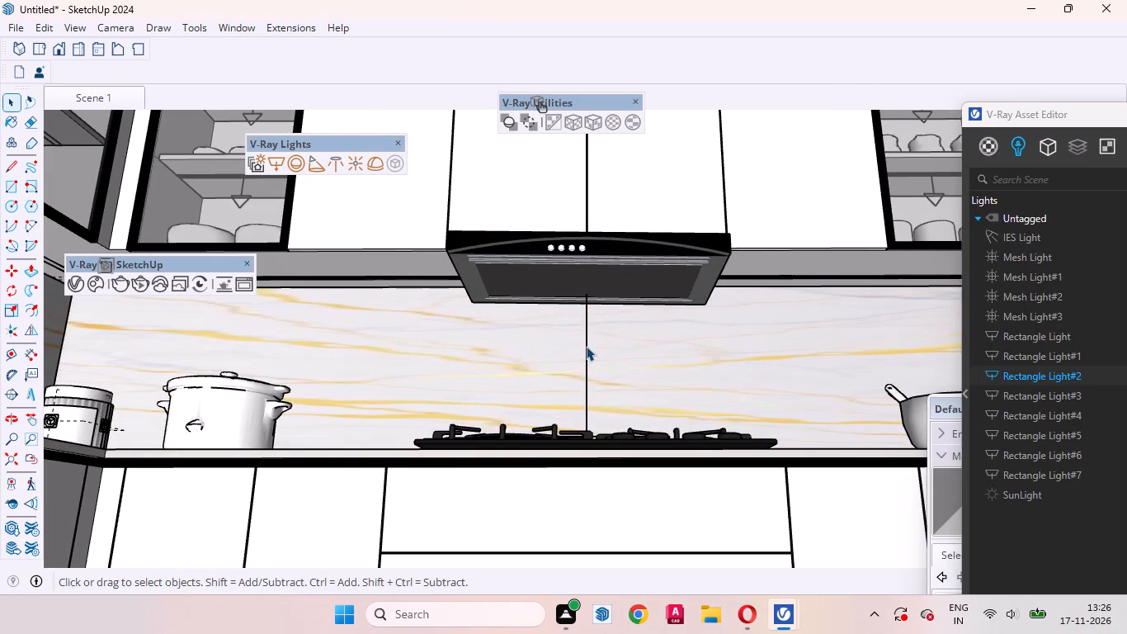
click(586, 344)
drag(1046, 119, 978, 130)
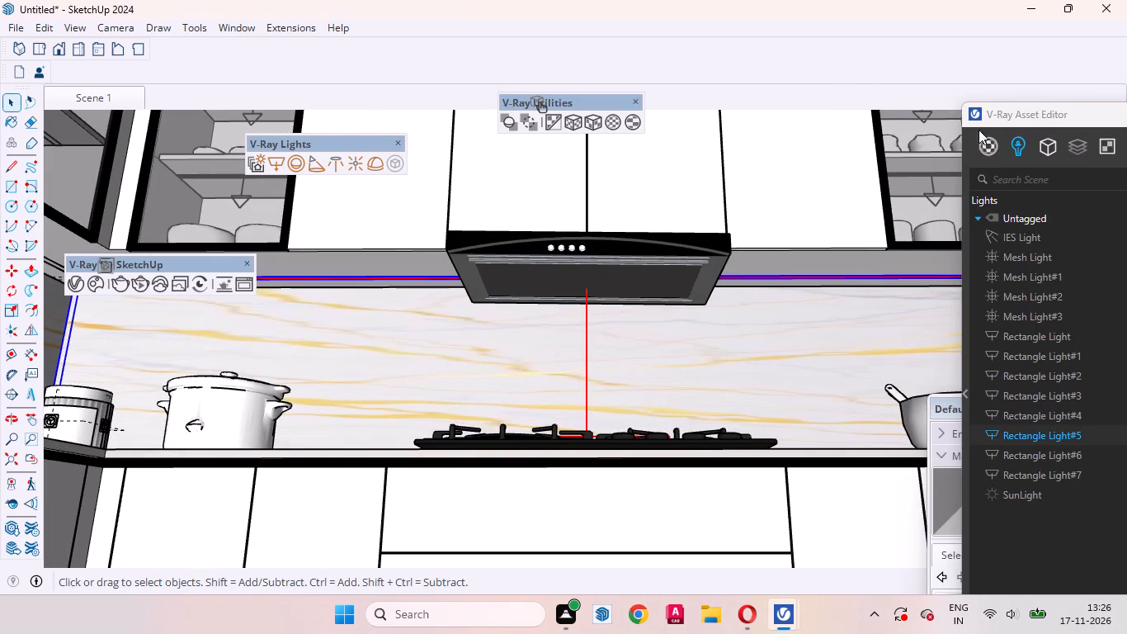
drag(978, 130, 623, 116)
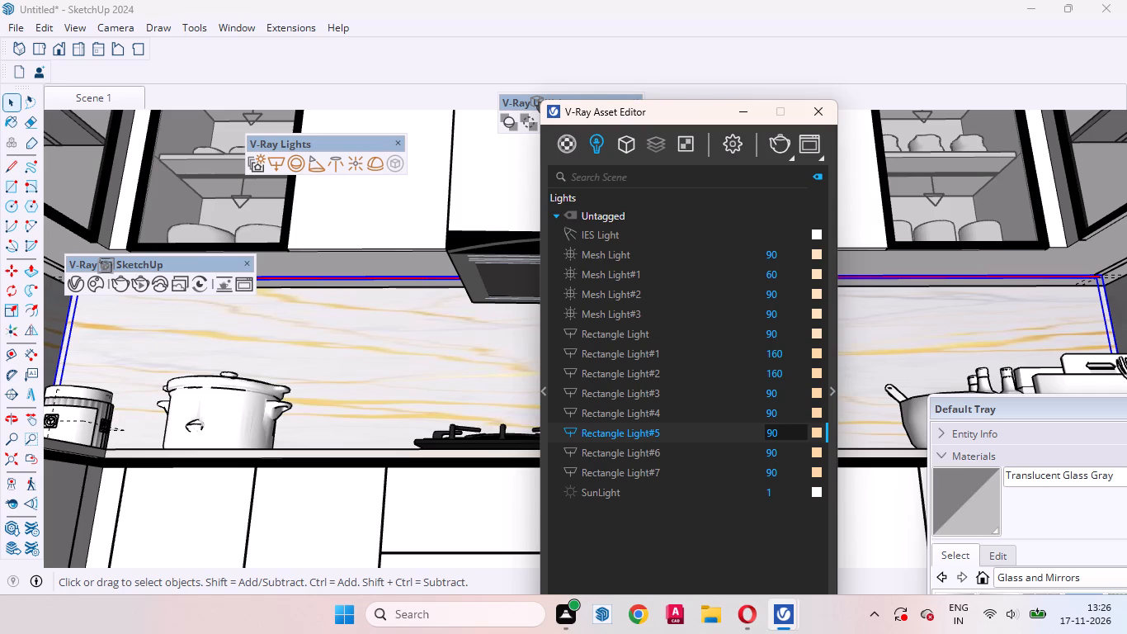
click(774, 435)
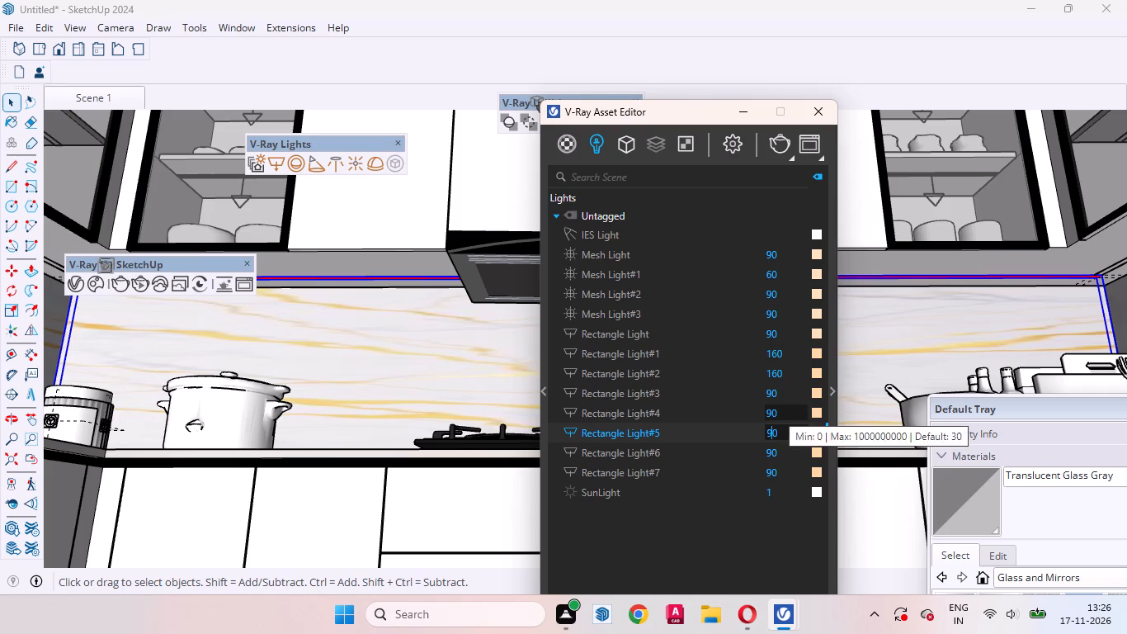
key(BackSpace)
text(12)
key(Return)
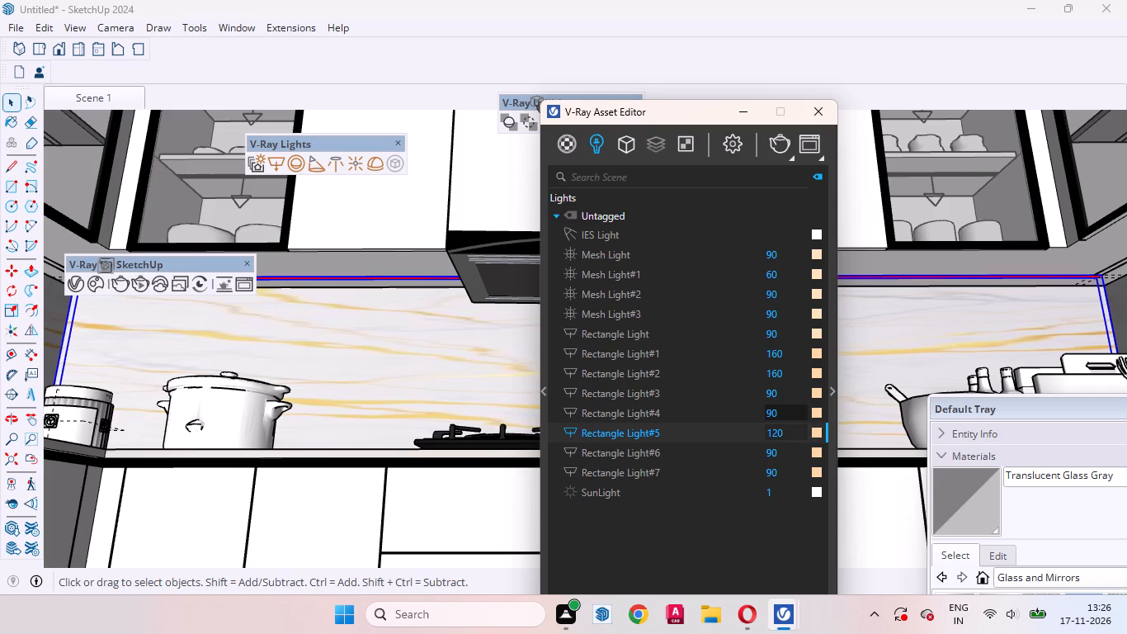
Set the intensity of the under-cabinet rectangle light along the kitchen's left wall, beside the ovens, to 120.
drag(687, 121, 987, 135)
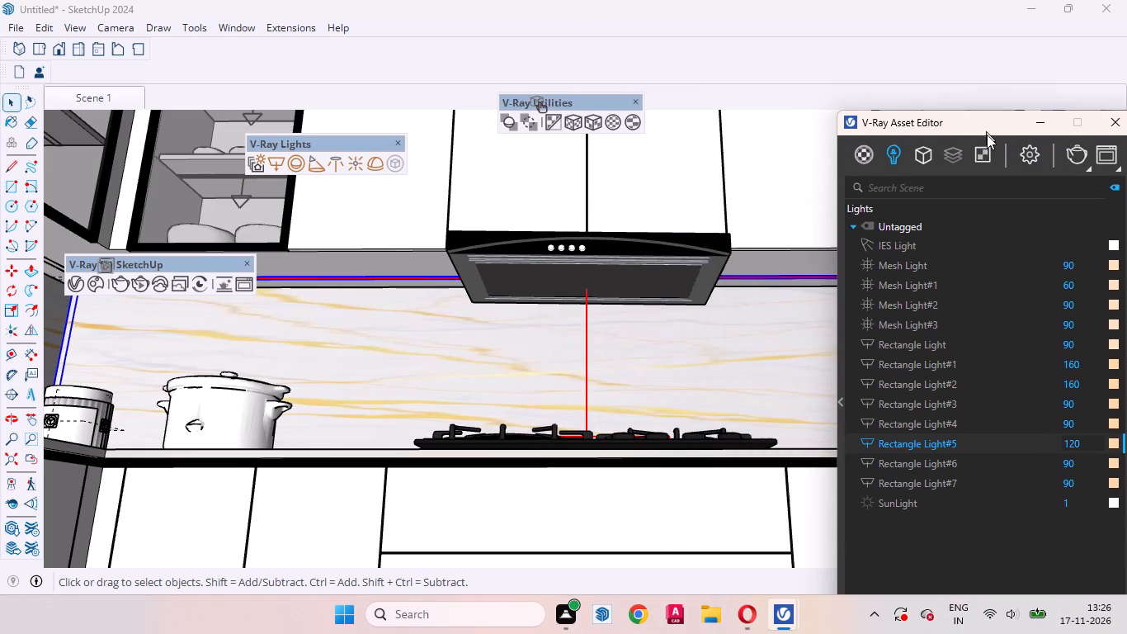
drag(987, 135, 987, 133)
scroll(584, 252, down, 2)
scroll(589, 258, up, 1)
scroll(595, 259, down, 11)
middle_drag(522, 320, 416, 423)
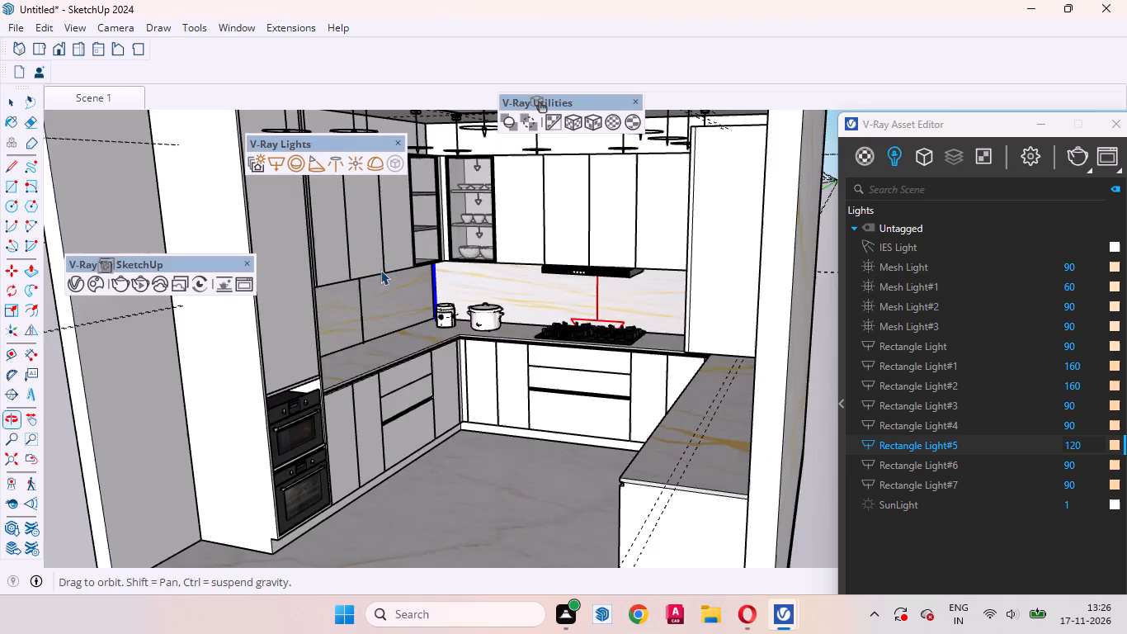
scroll(365, 244, up, 14)
middle_drag(346, 313, 330, 266)
scroll(330, 267, up, 1)
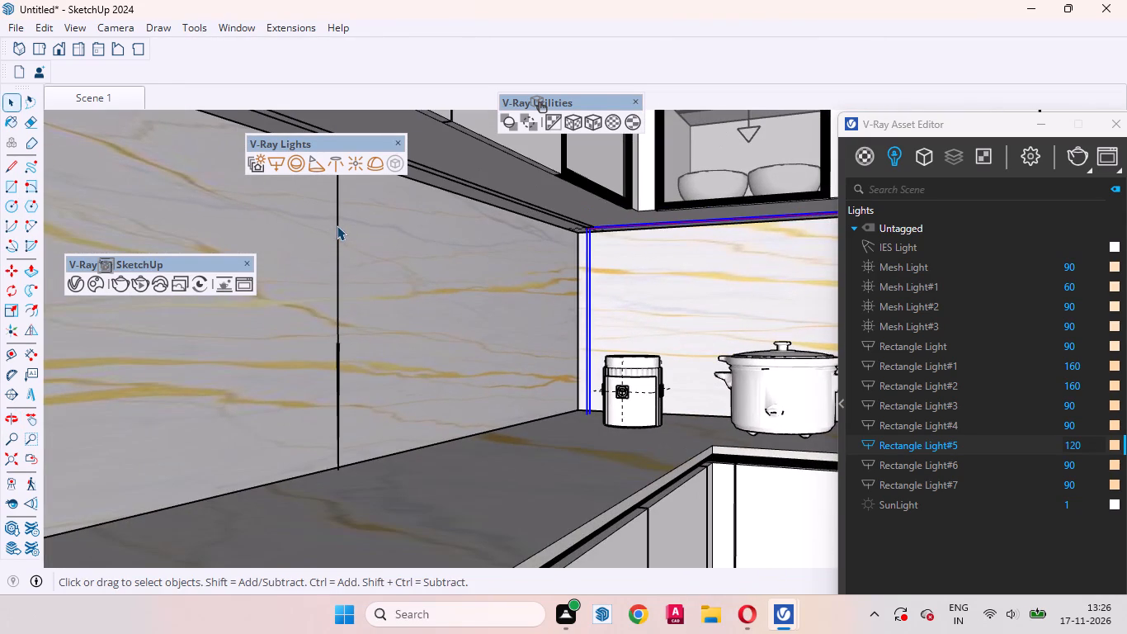
click(337, 225)
drag(1000, 124, 845, 111)
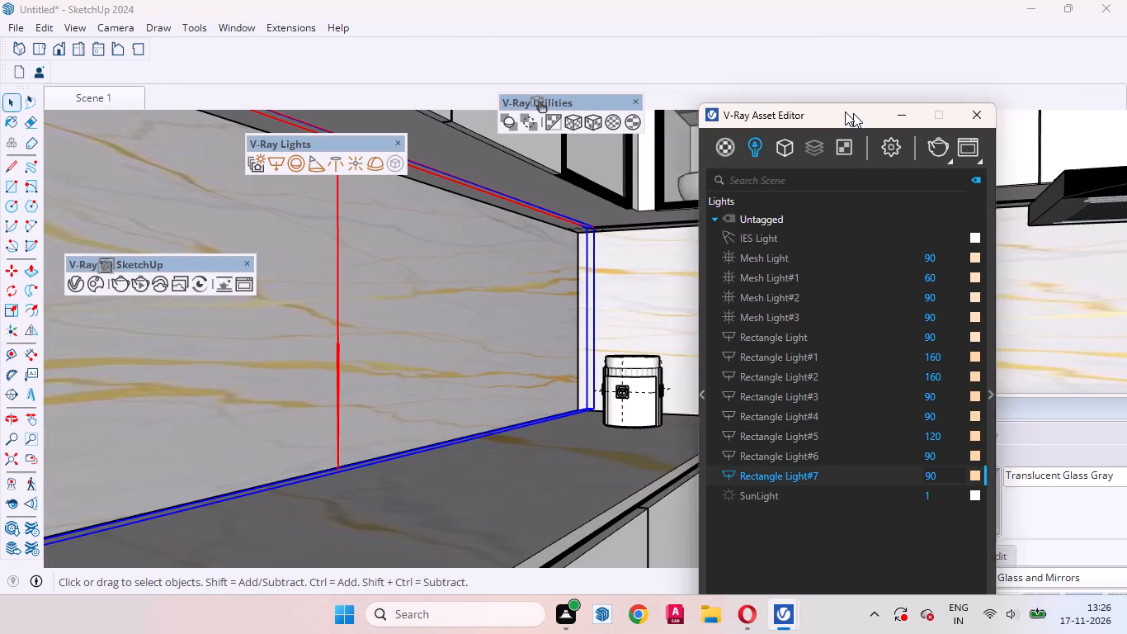
drag(845, 111, 644, 0)
click(717, 374)
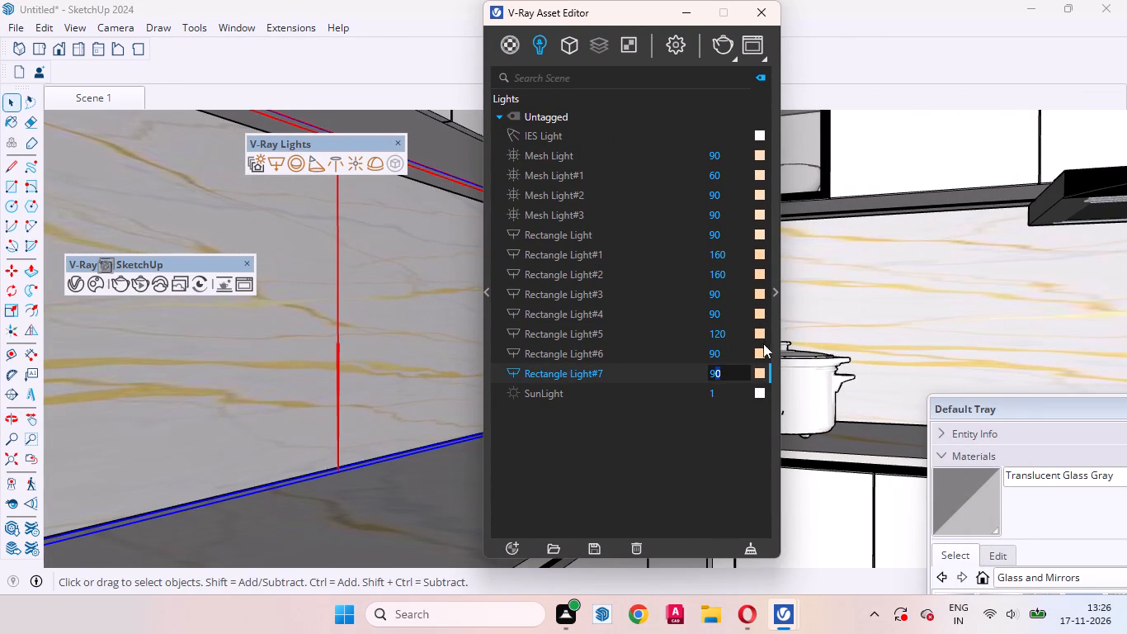
key(BackSpace)
key(BackSpace)
text(120)
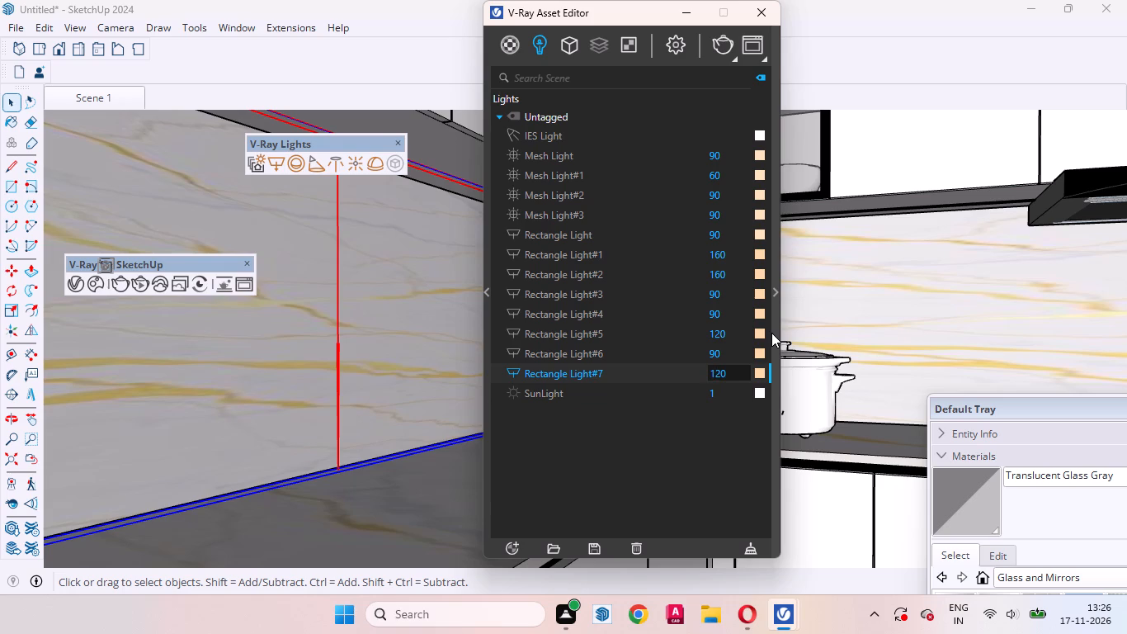
Set the intensity of the under-cabinet rectangle light along the kitchen's right wall to 120.
drag(634, 20, 545, 346)
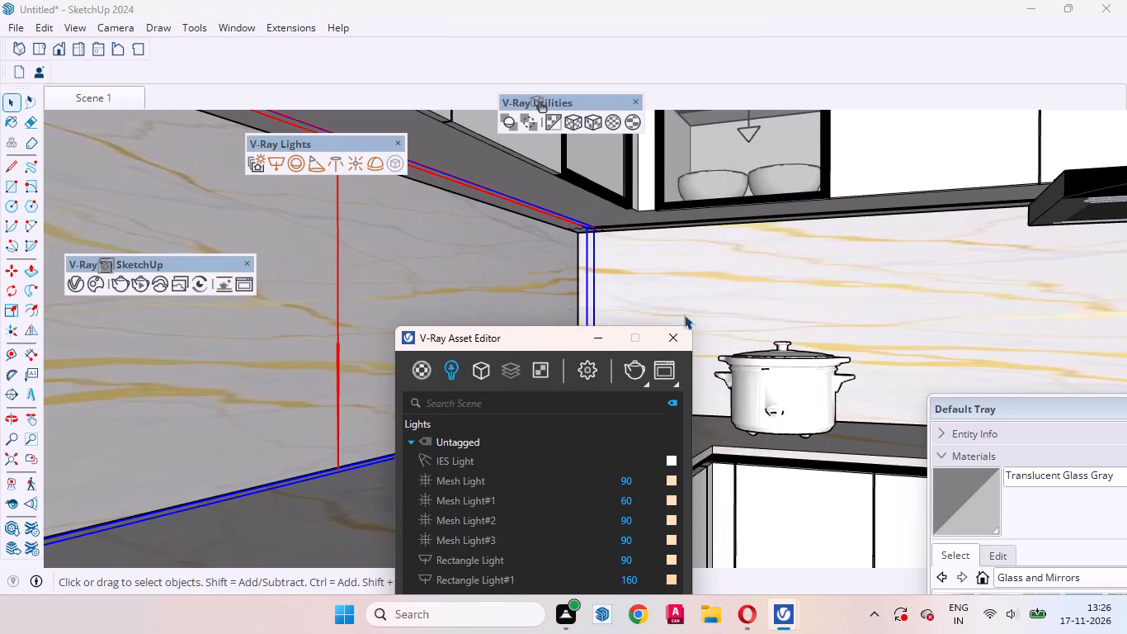
scroll(583, 304, down, 3)
scroll(564, 298, up, 1)
scroll(516, 286, down, 13)
scroll(854, 270, up, 5)
middle_drag(805, 253, 943, 262)
scroll(927, 253, up, 10)
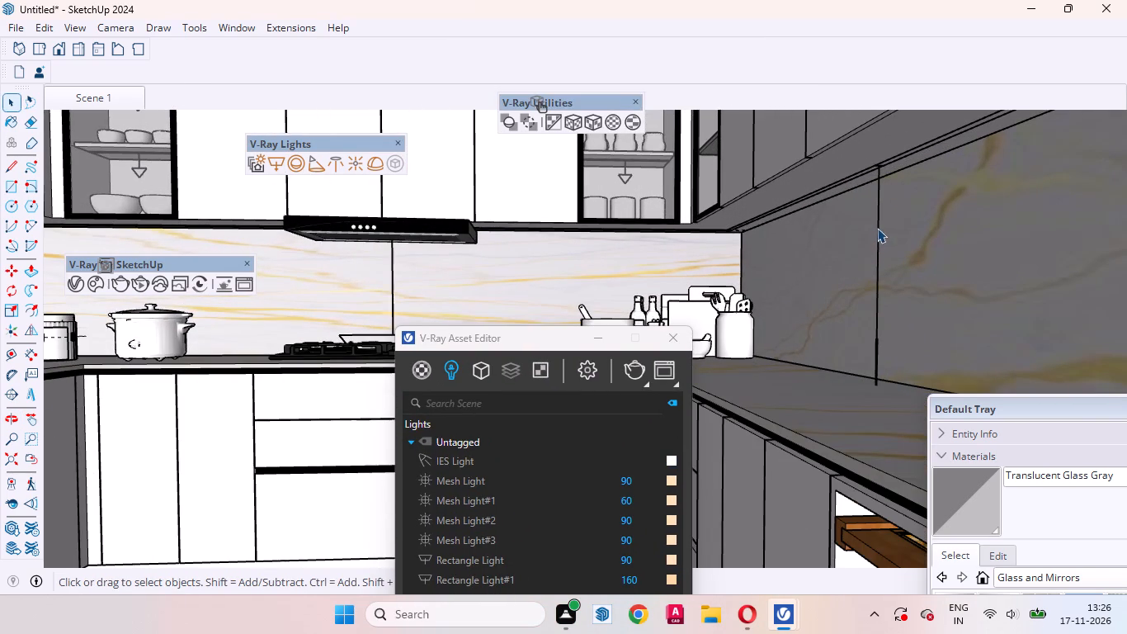
click(878, 227)
drag(545, 340, 625, 211)
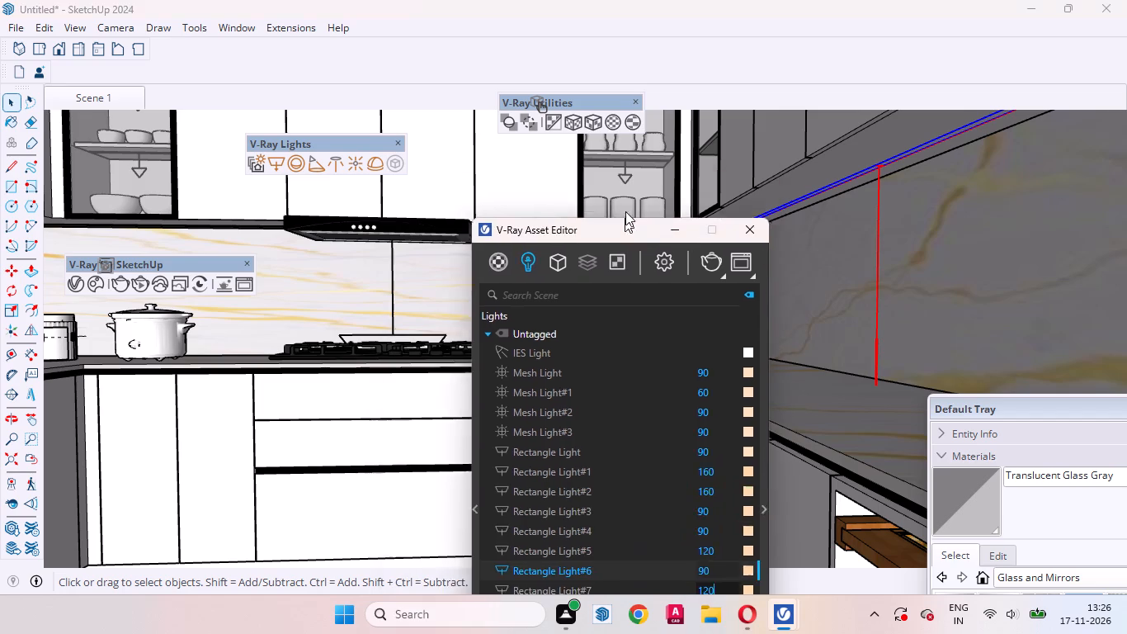
drag(625, 211, 598, 66)
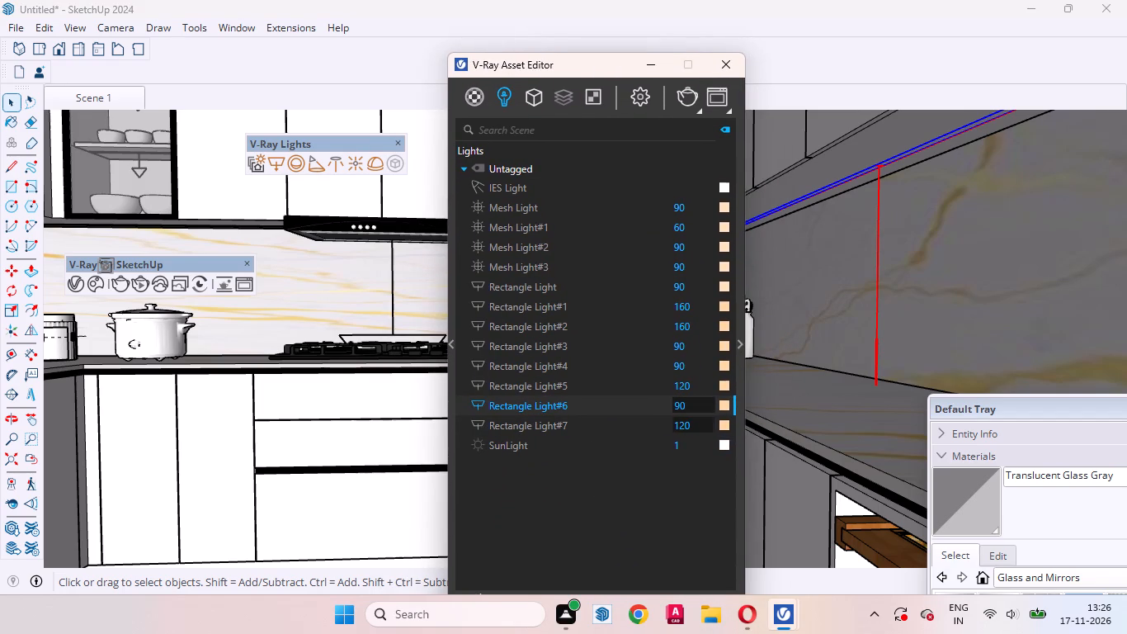
click(679, 408)
key(BackSpace)
text(12)
key(Return)
Move the right wall's under-cabinet rectangle light away from the marble backsplash, towards the front of the cabinet underside.
drag(580, 70, 397, 318)
scroll(425, 302, down, 12)
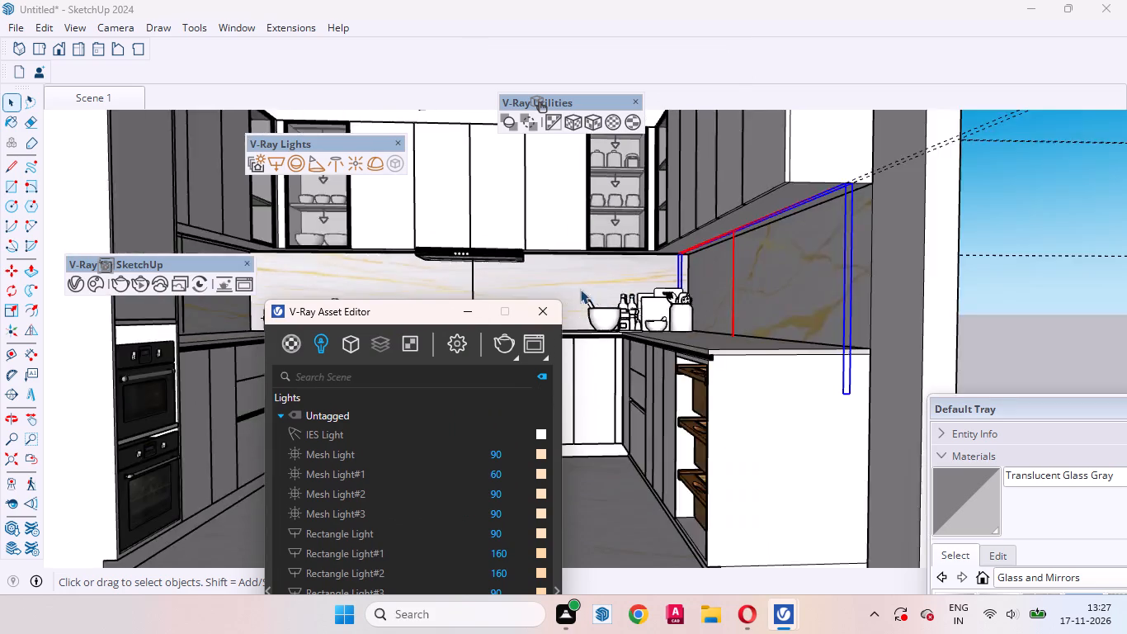
scroll(580, 289, down, 3)
scroll(677, 233, up, 11)
middle_drag(700, 259, 663, 246)
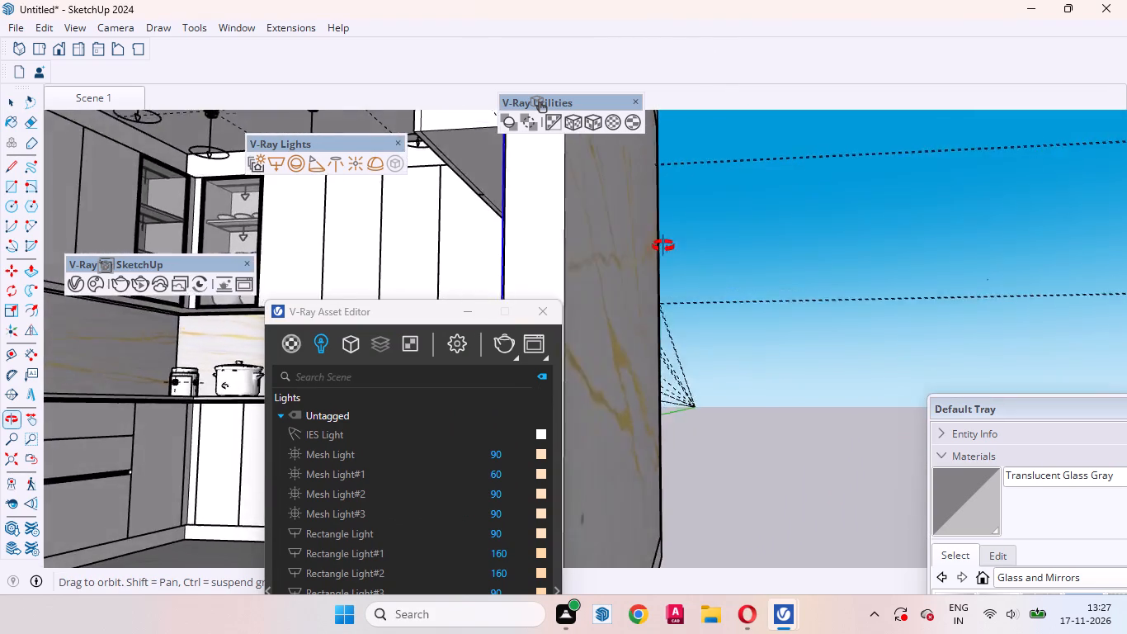
middle_drag(663, 246, 691, 248)
scroll(684, 204, up, 8)
key(m)
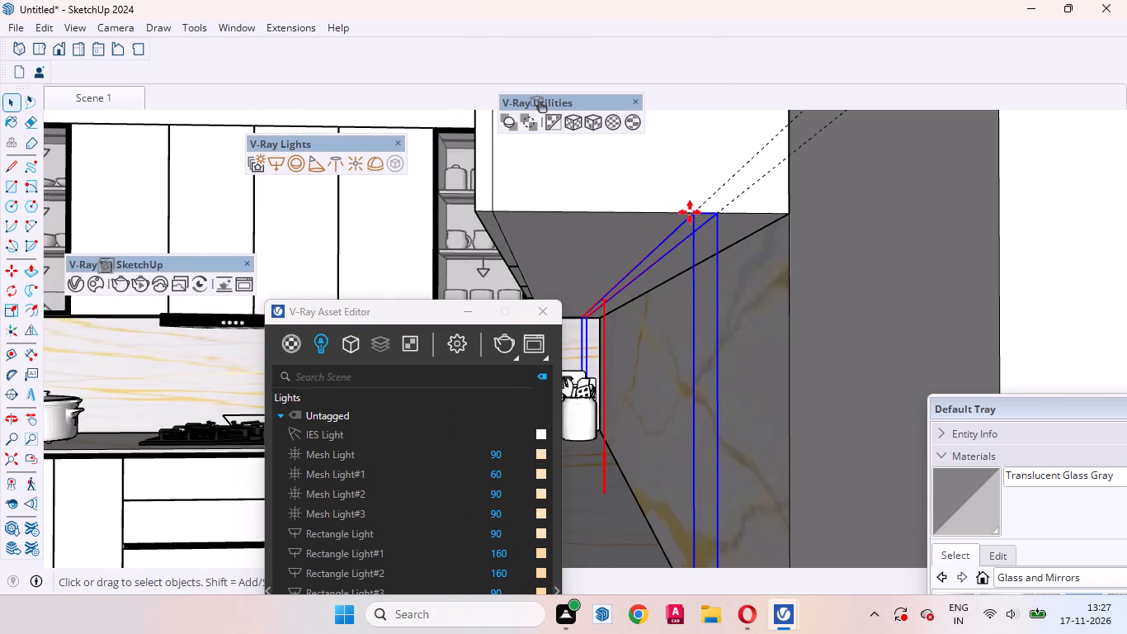
click(696, 210)
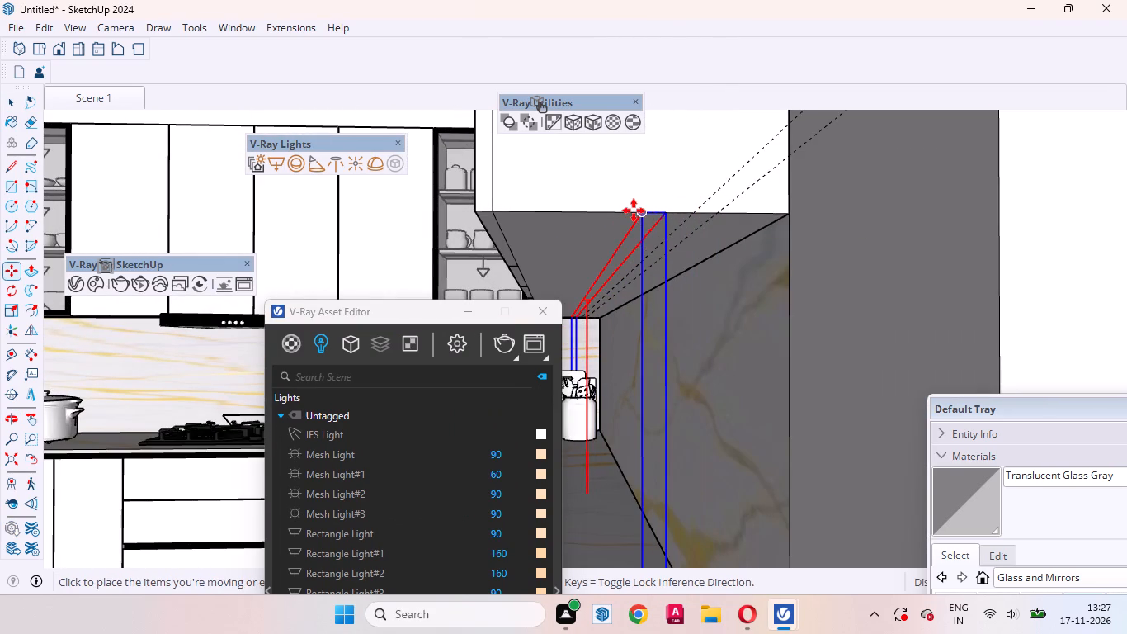
click(643, 211)
key(space)
Move the left wall's under-cabinet rectangle light away from the marble backsplash, towards the front of the cabinet underside.
scroll(782, 209, down, 3)
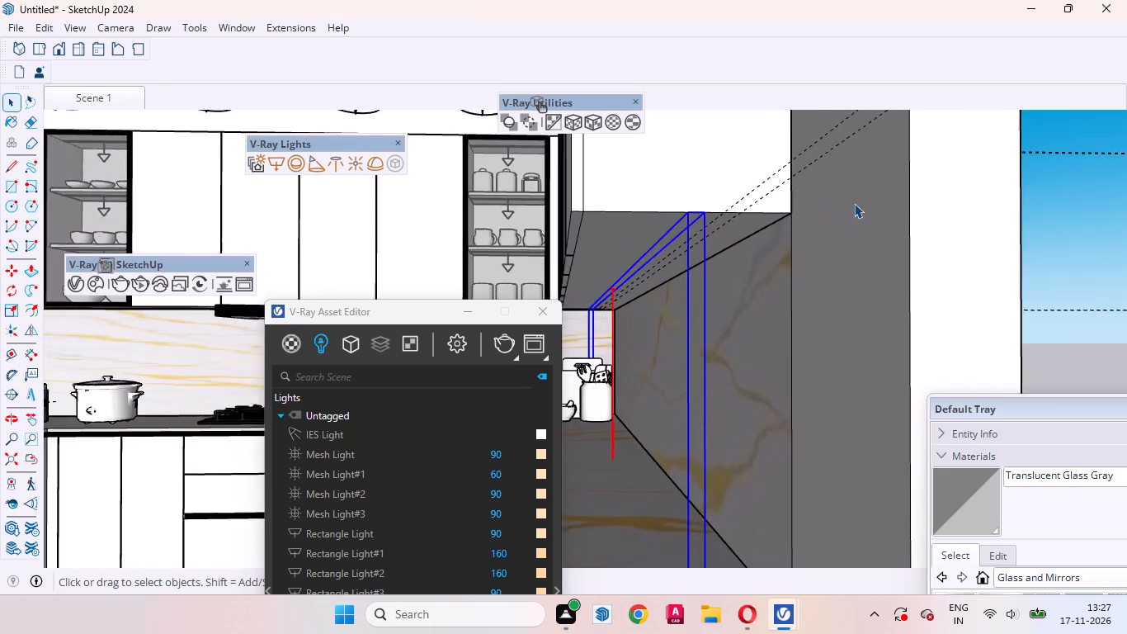
scroll(854, 203, down, 2)
scroll(860, 201, up, 1)
scroll(865, 201, down, 18)
scroll(728, 220, up, 8)
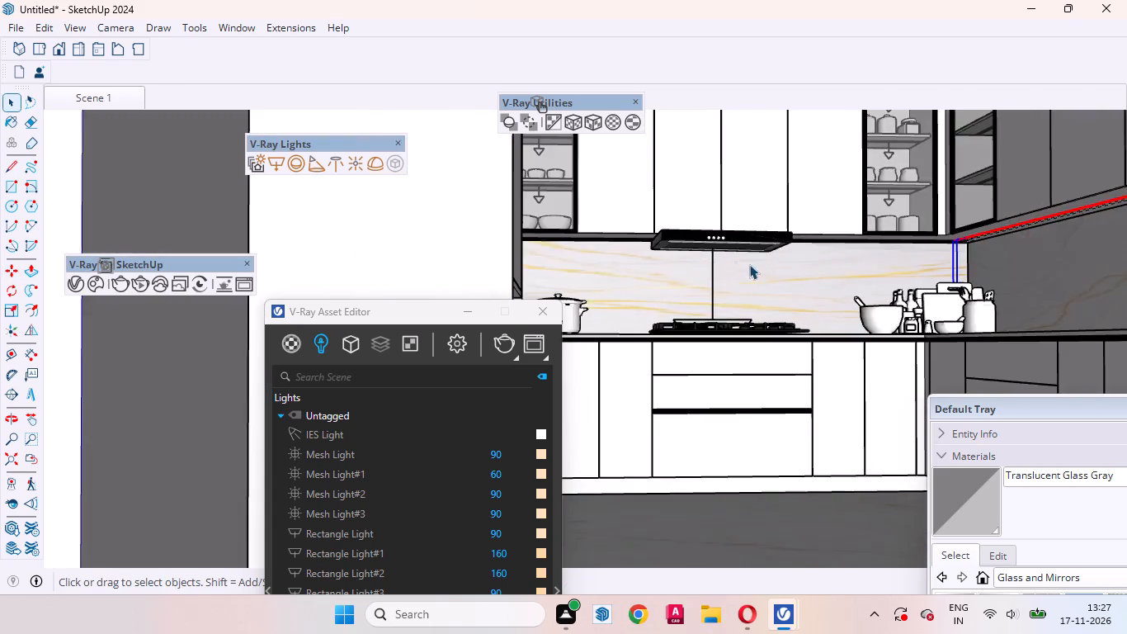
middle_drag(723, 282, 563, 269)
scroll(269, 269, up, 14)
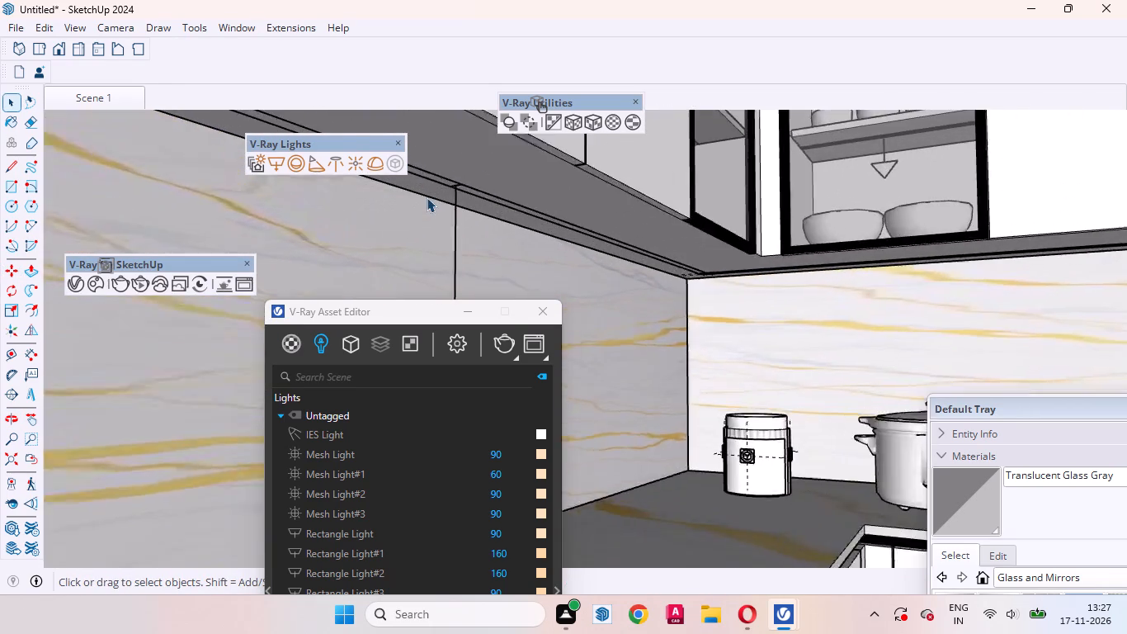
scroll(427, 197, up, 2)
middle_drag(464, 215, 509, 196)
click(567, 159)
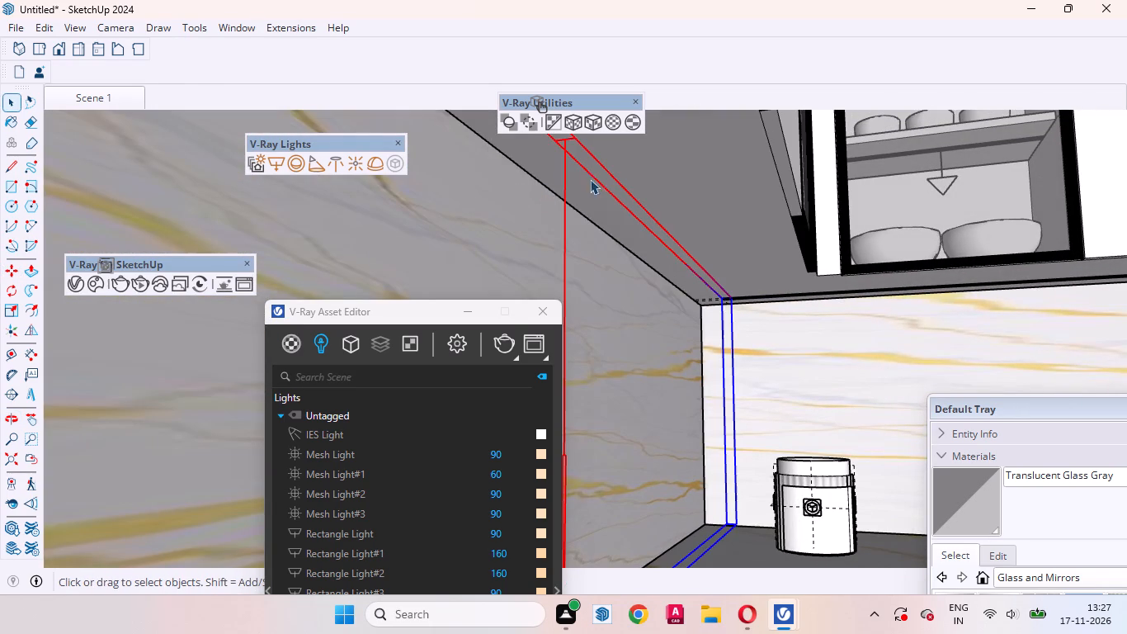
key(m)
click(662, 162)
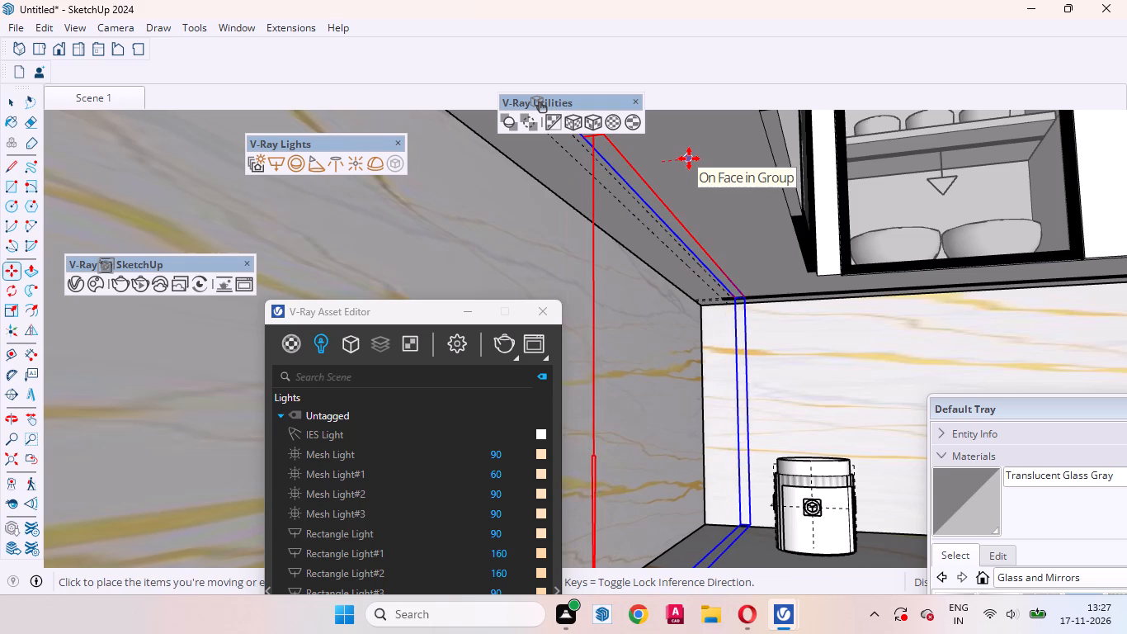
click(693, 158)
key(space)
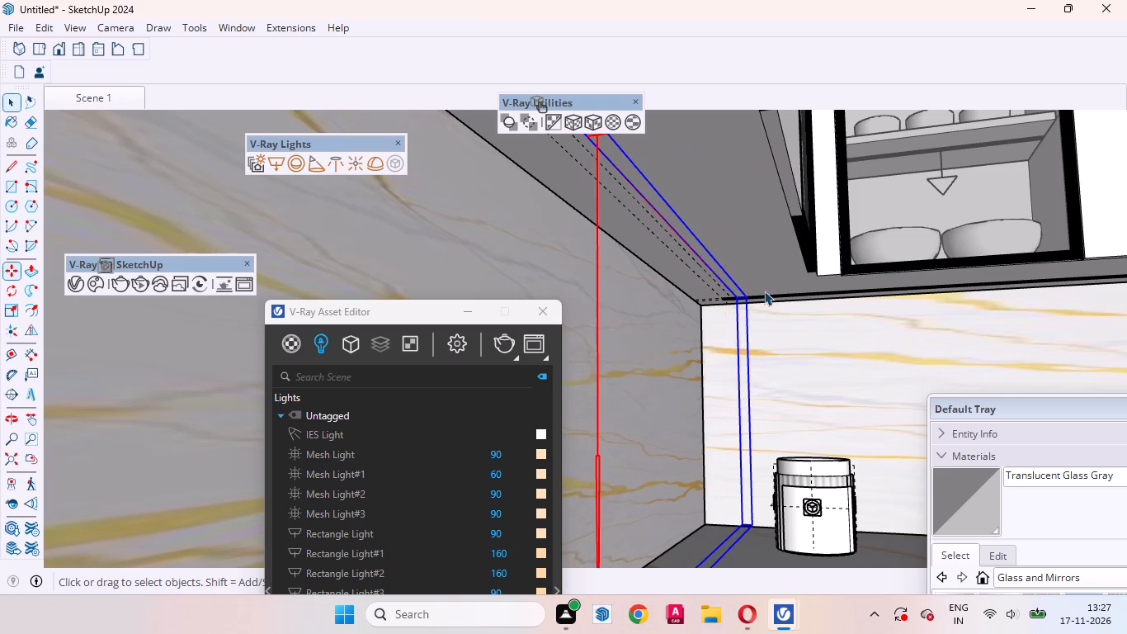
Move the back wall's under-cabinet rectangle light away from the marble backsplash, towards the front of the cabinet underside.
scroll(762, 295, up, 11)
middle_drag(747, 324, 748, 261)
scroll(686, 300, down, 9)
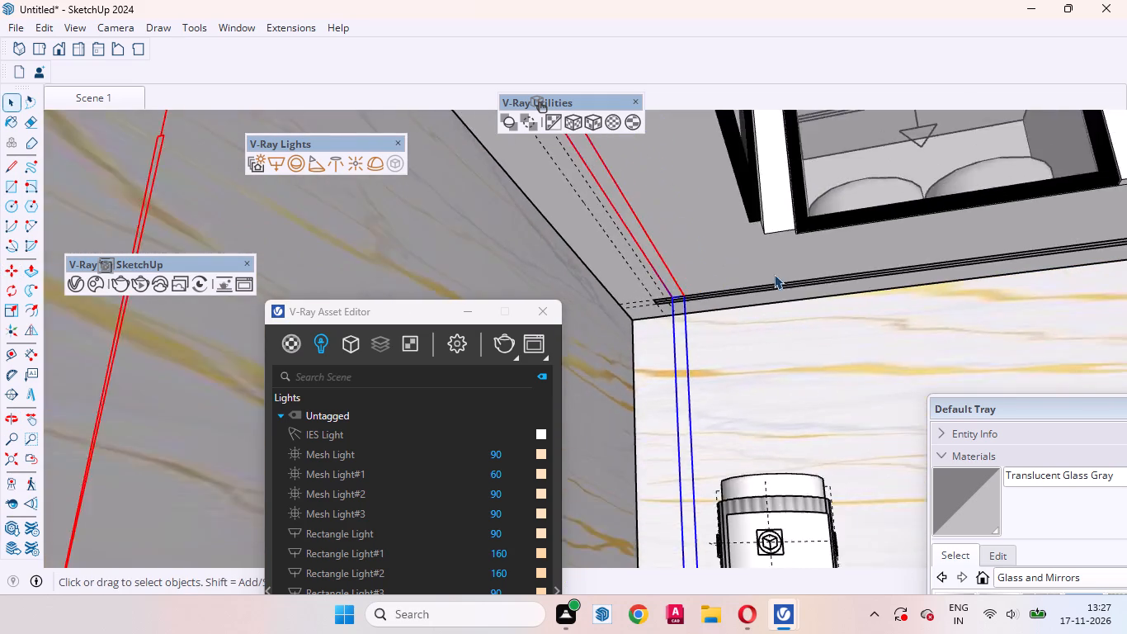
scroll(774, 274, up, 8)
click(773, 292)
scroll(712, 310, down, 4)
middle_drag(741, 307, 705, 241)
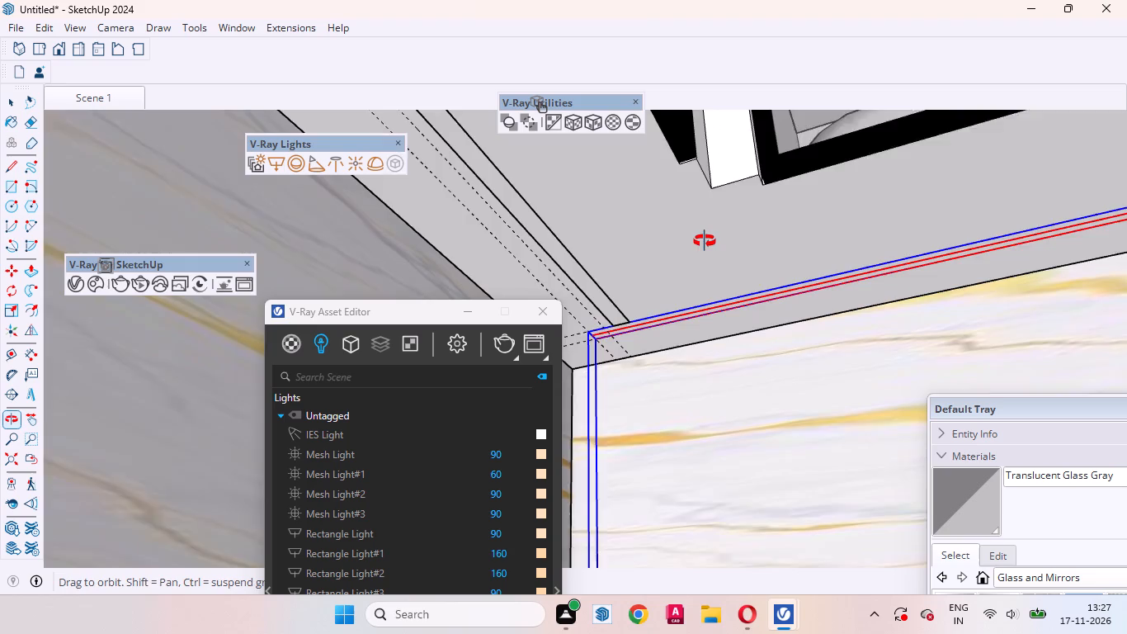
middle_drag(705, 241, 696, 225)
key(m)
click(732, 244)
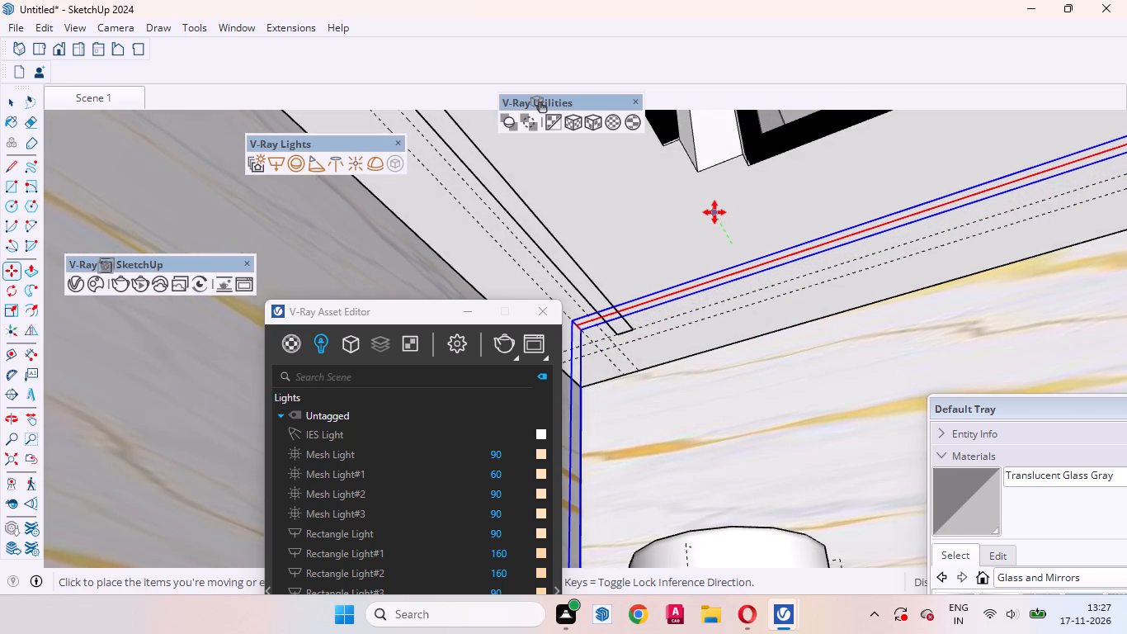
click(714, 212)
key(space)
Scale the back wall's under-cabinet light shorter at its left-wall end, bringing that end in line with the left wall's light.
scroll(759, 293, down, 5)
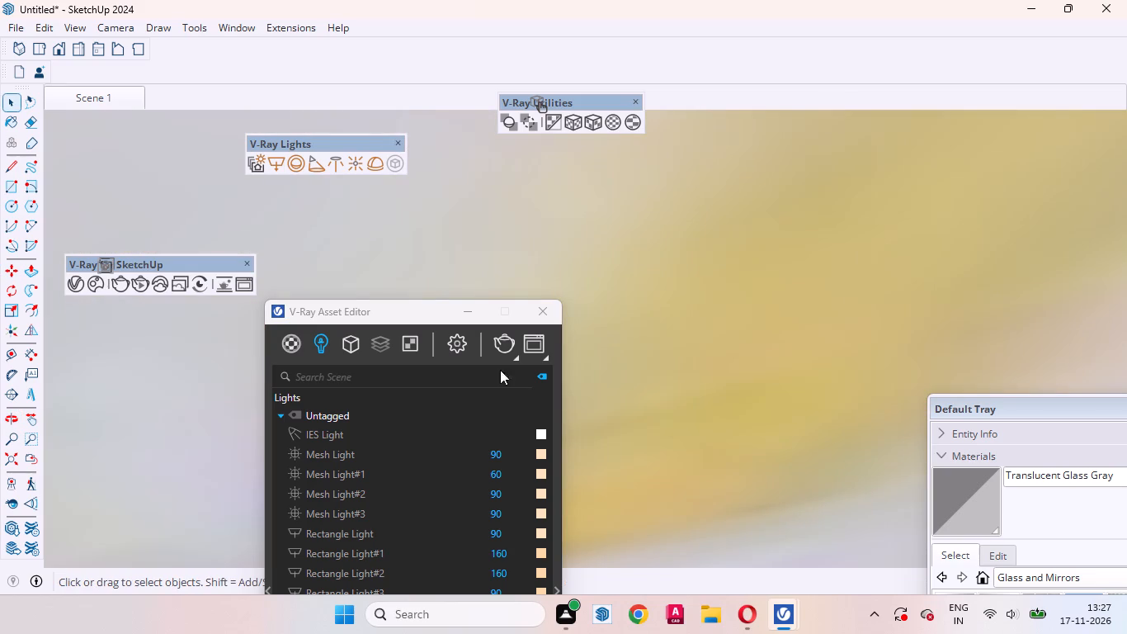
click(35, 456)
middle_drag(671, 307, 756, 394)
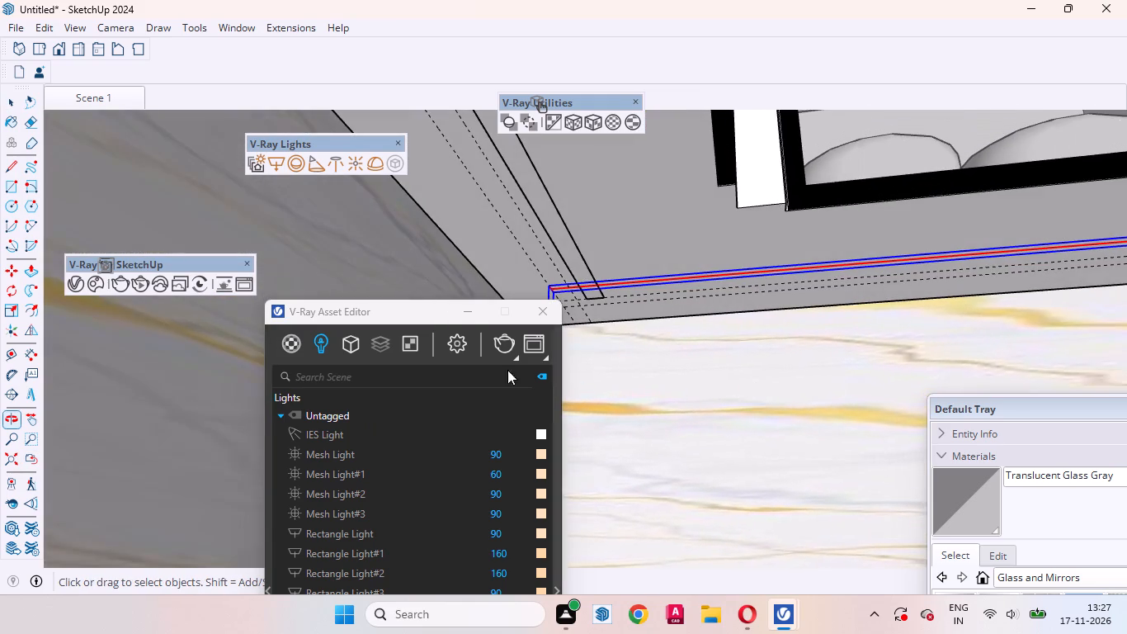
scroll(464, 325, down, 3)
scroll(651, 282, down, 3)
scroll(629, 286, up, 1)
scroll(629, 286, down, 1)
scroll(629, 286, up, 1)
scroll(629, 286, down, 1)
key(s)
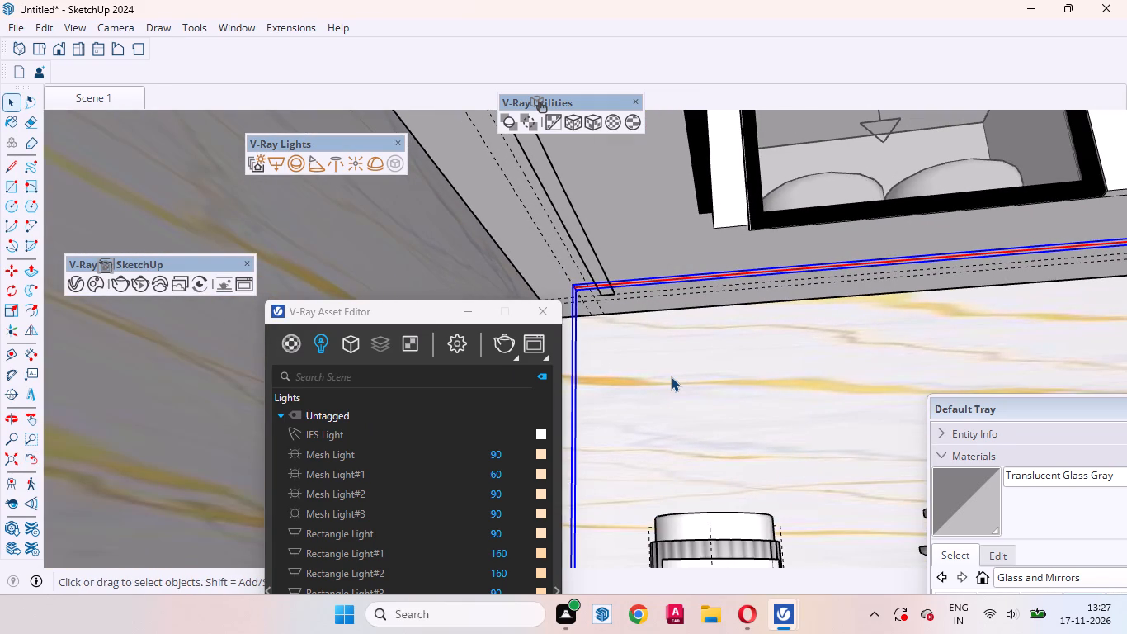
drag(422, 317, 232, 456)
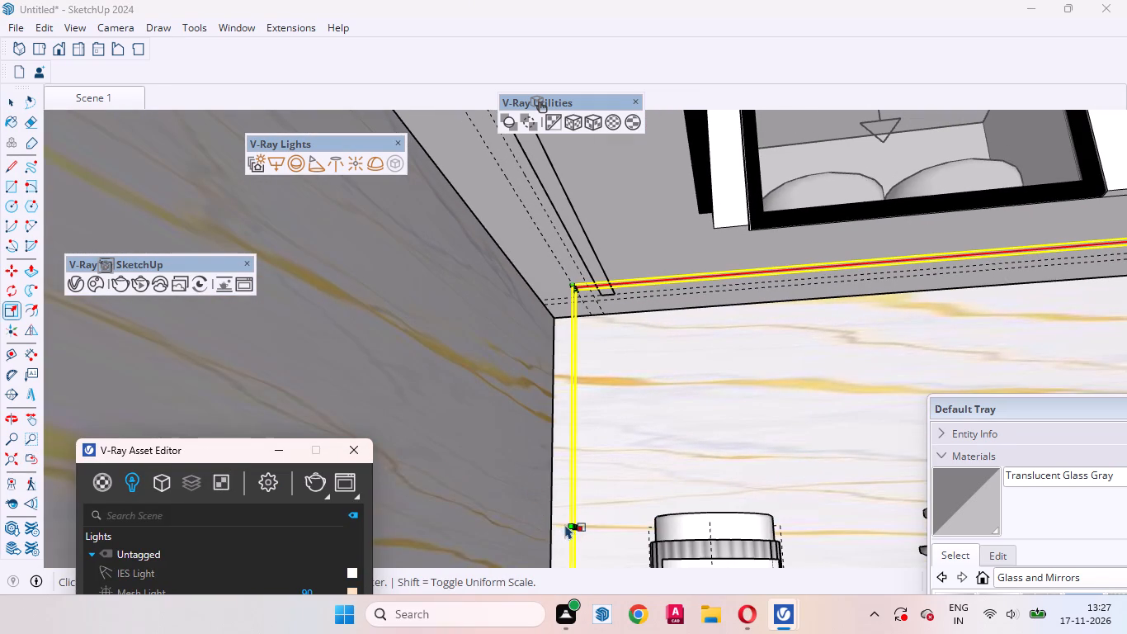
scroll(587, 534, up, 4)
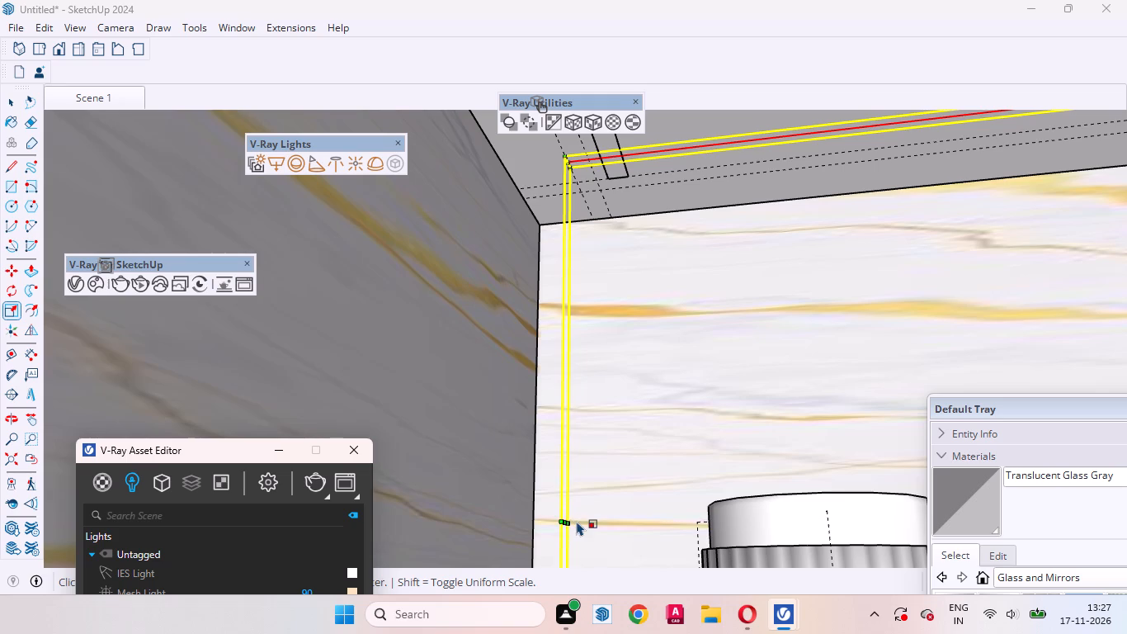
click(570, 518)
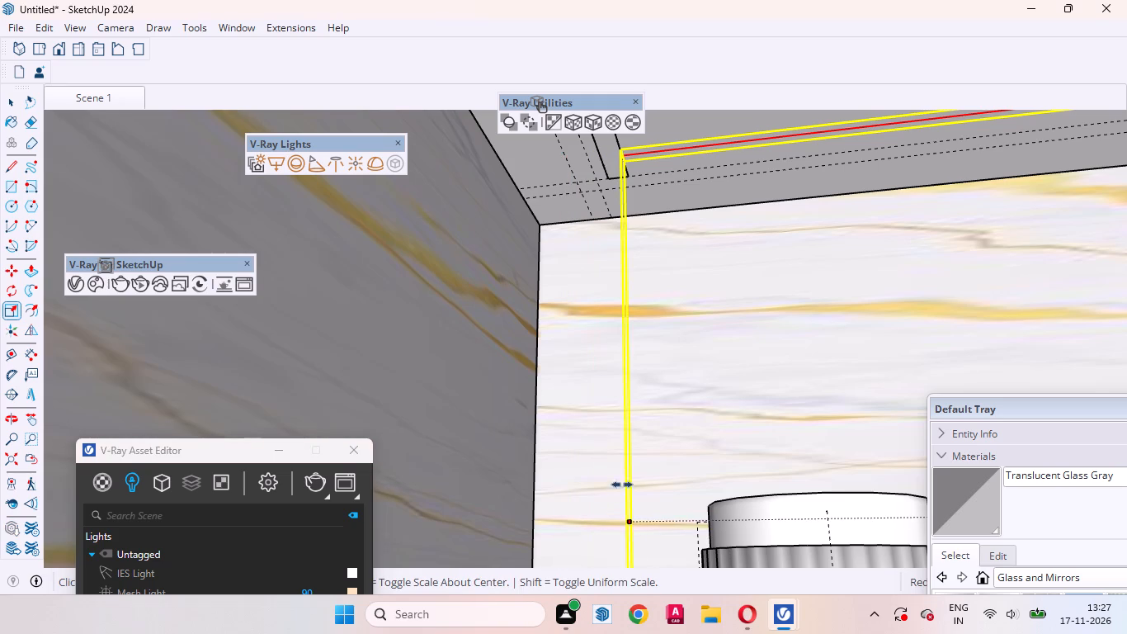
click(625, 438)
key(space)
Scale the back wall's under-cabinet light shorter at its right-wall end, pulling that end in from the corner.
scroll(515, 346, down, 9)
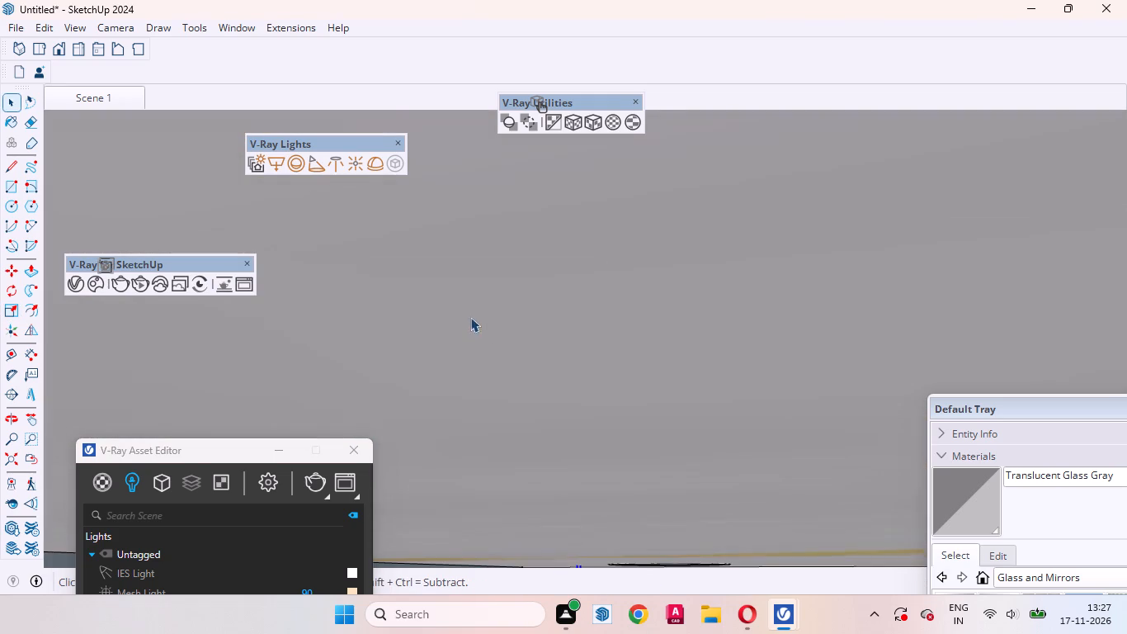
click(34, 461)
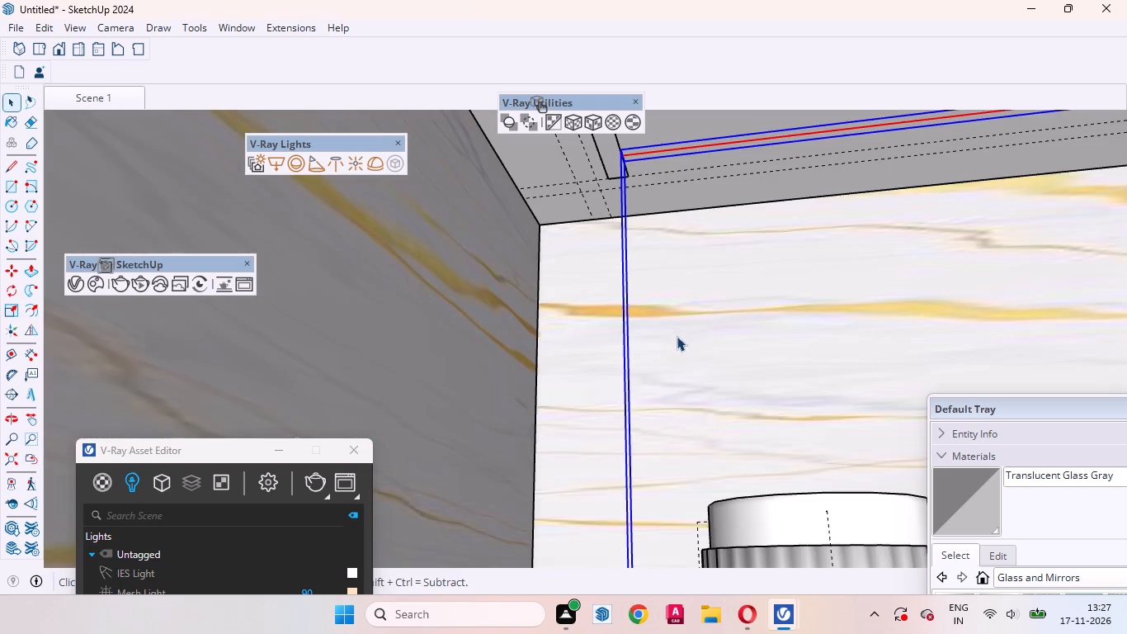
middle_drag(679, 356, 709, 568)
click(66, 105)
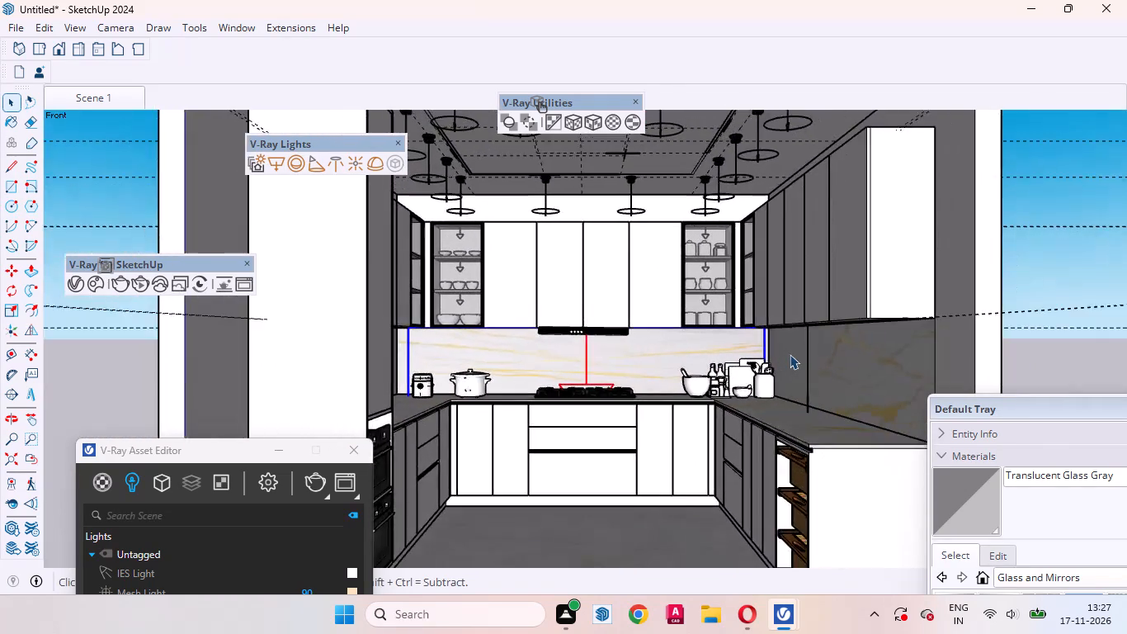
scroll(790, 352, up, 20)
middle_drag(730, 345, 715, 287)
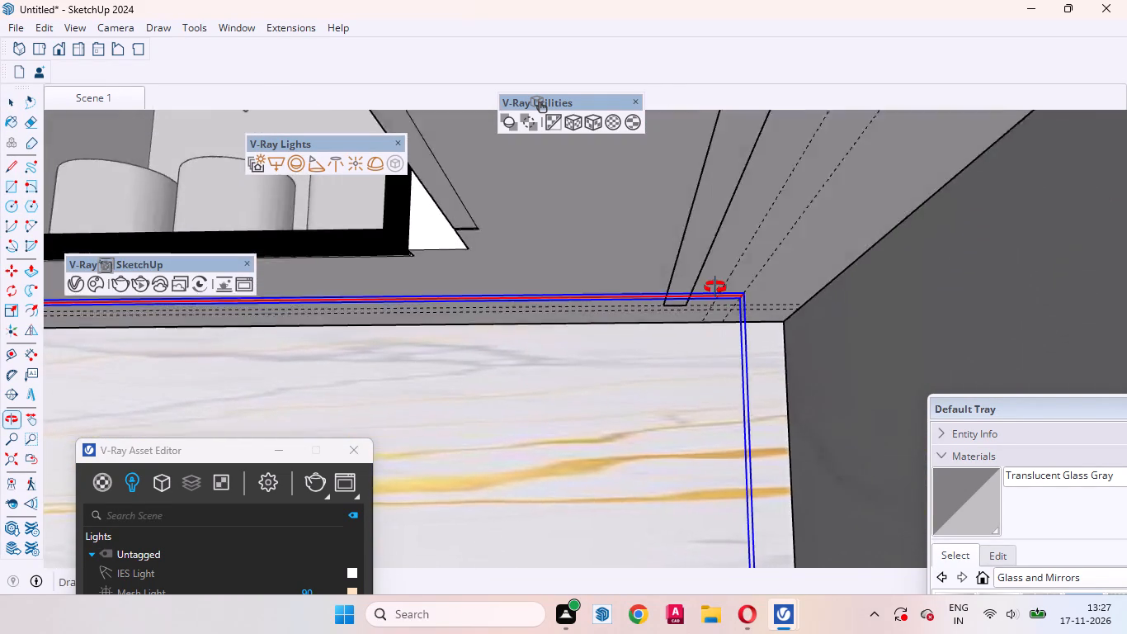
middle_drag(715, 287, 707, 258)
key(s)
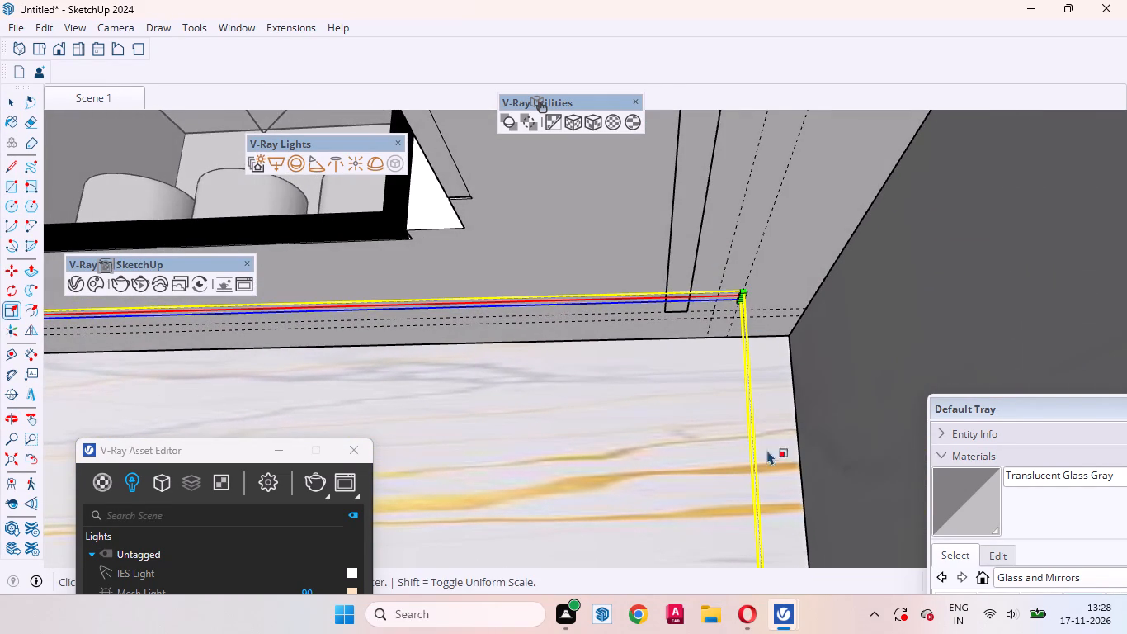
scroll(719, 332, down, 2)
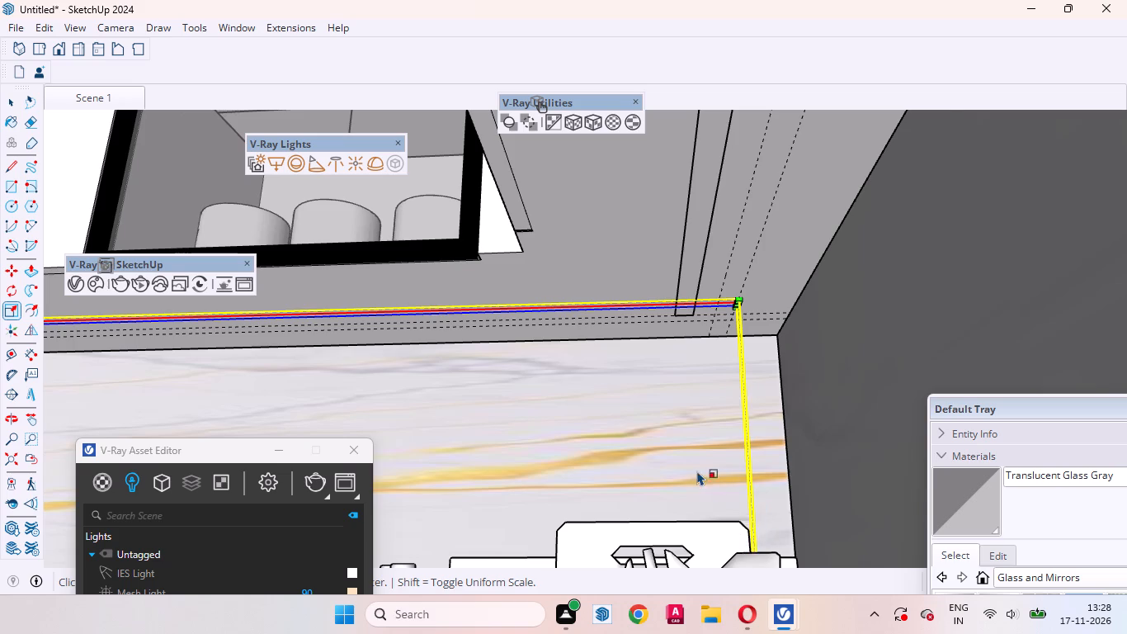
middle_drag(697, 471, 788, 538)
scroll(633, 368, down, 7)
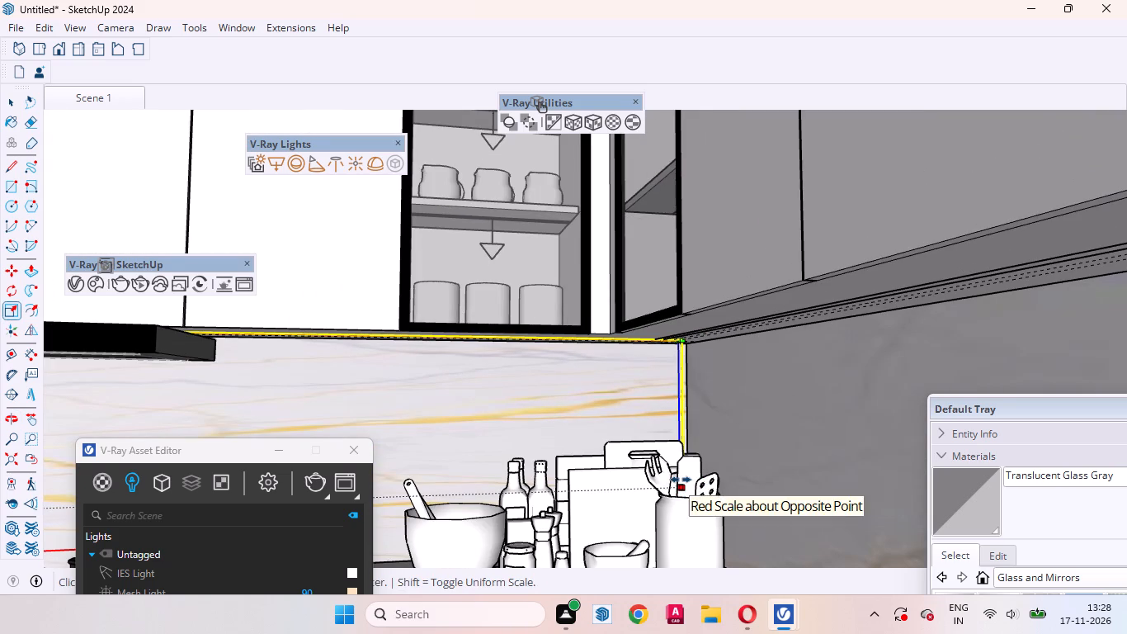
click(681, 480)
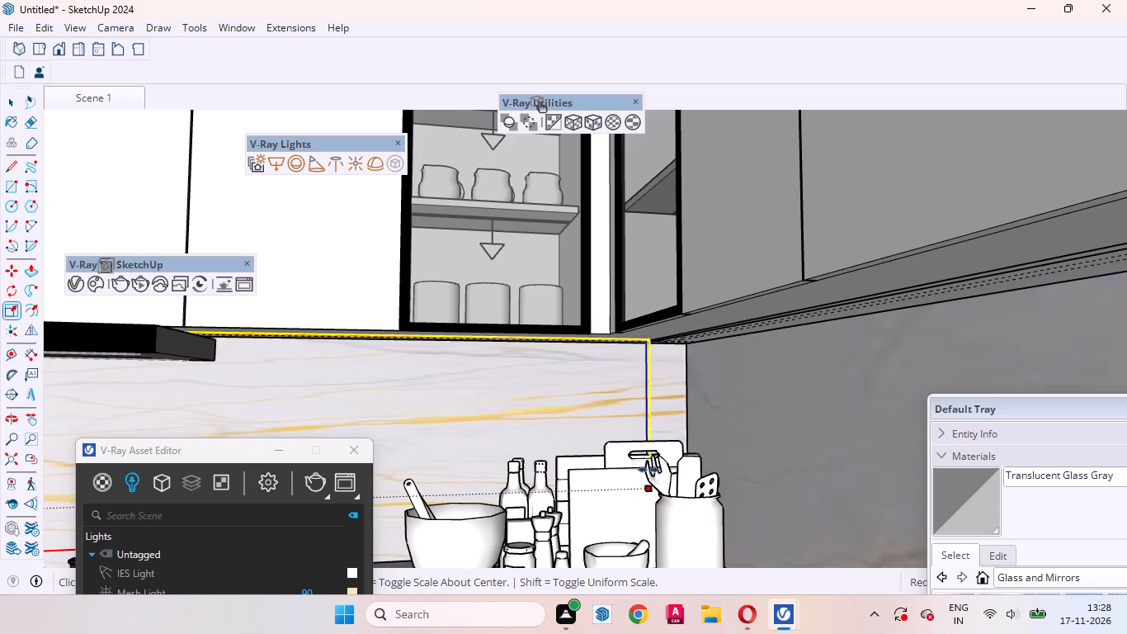
click(648, 470)
Examine the corner where the shortened back wall light meets the right wall's light behind the countertop utensils.
scroll(671, 337, up, 4)
middle_drag(647, 381, 509, 279)
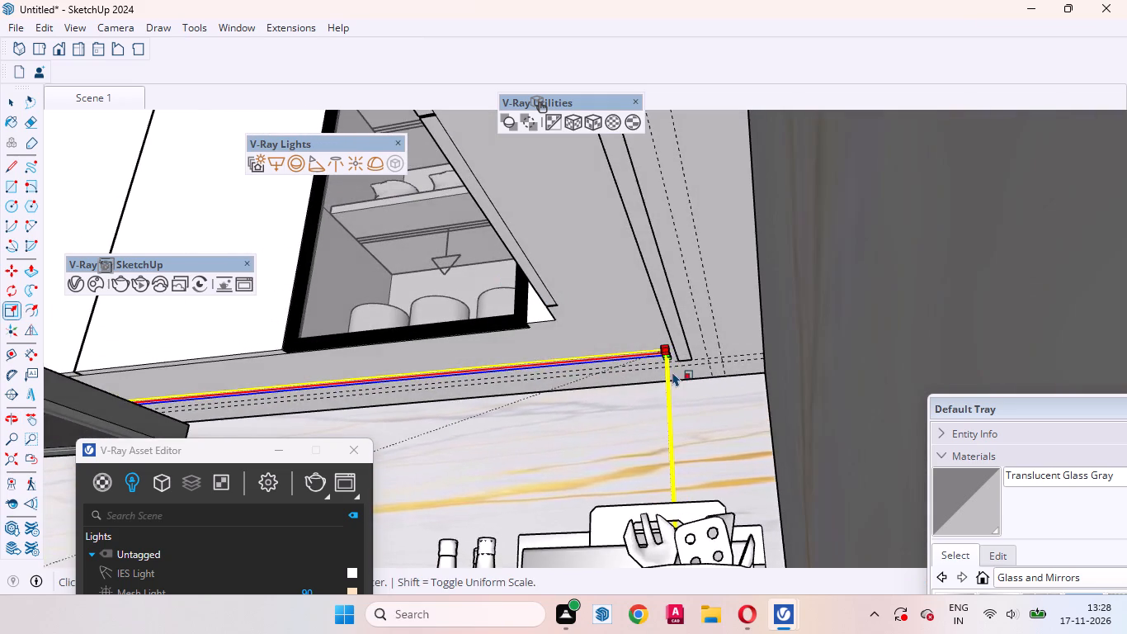
scroll(710, 358, down, 4)
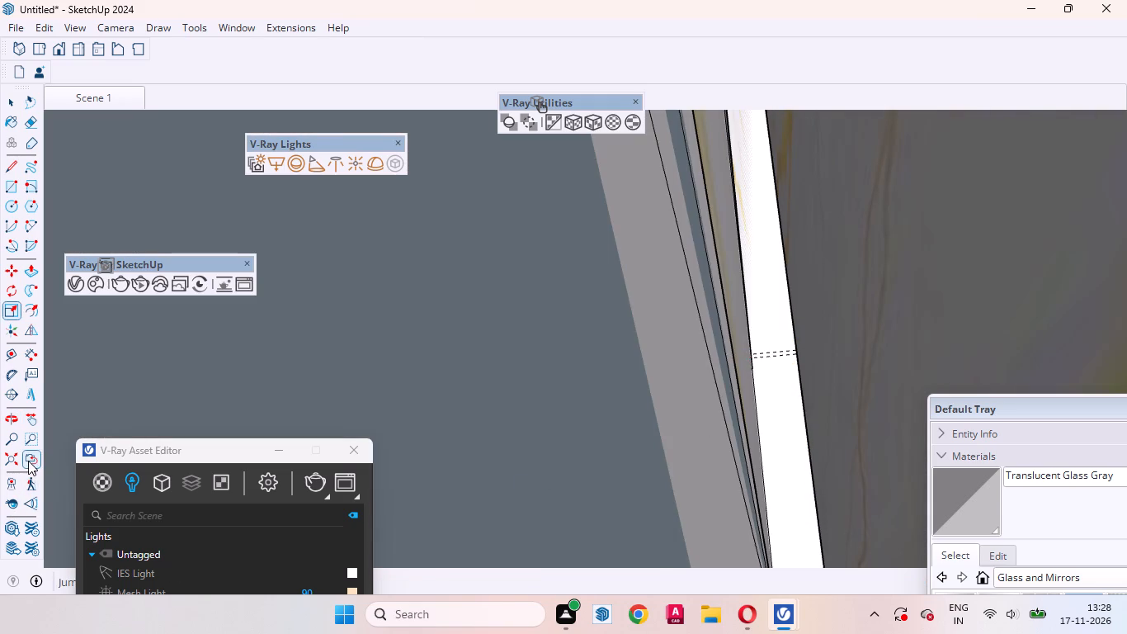
click(28, 461)
middle_drag(558, 511, 757, 631)
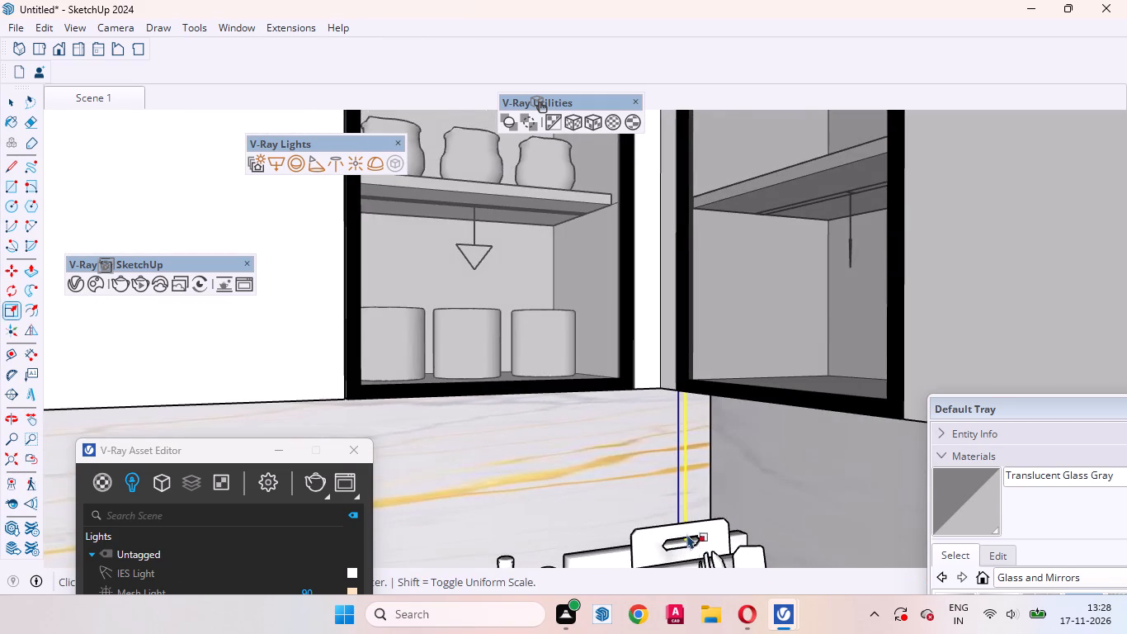
middle_drag(680, 531, 574, 399)
scroll(660, 382, down, 2)
scroll(676, 367, up, 1)
scroll(678, 362, down, 5)
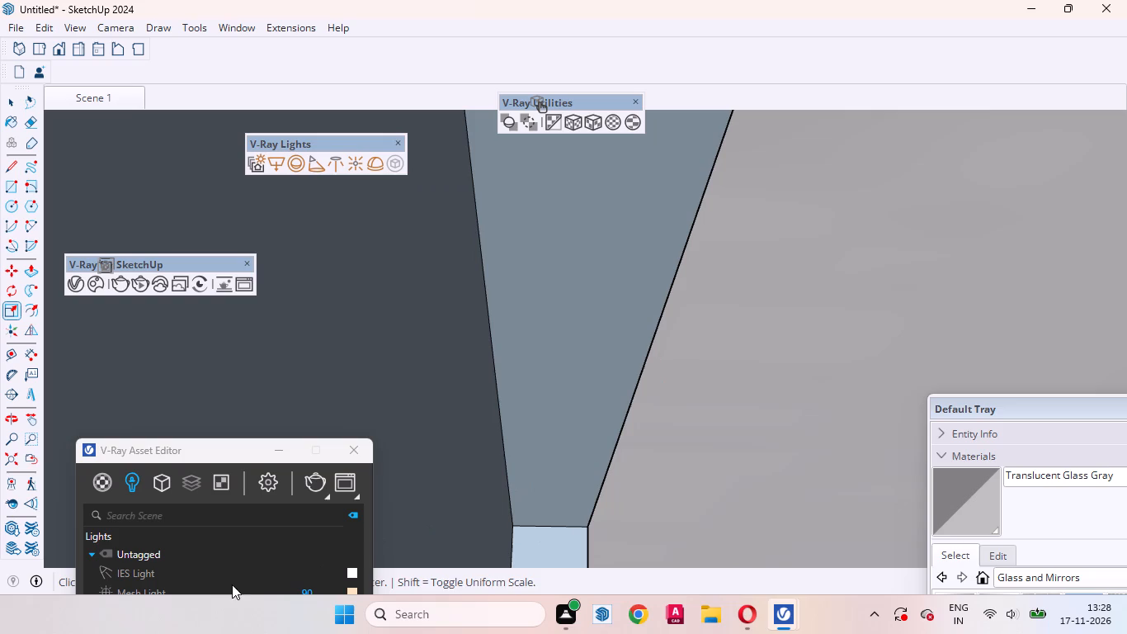
click(21, 454)
click(84, 82)
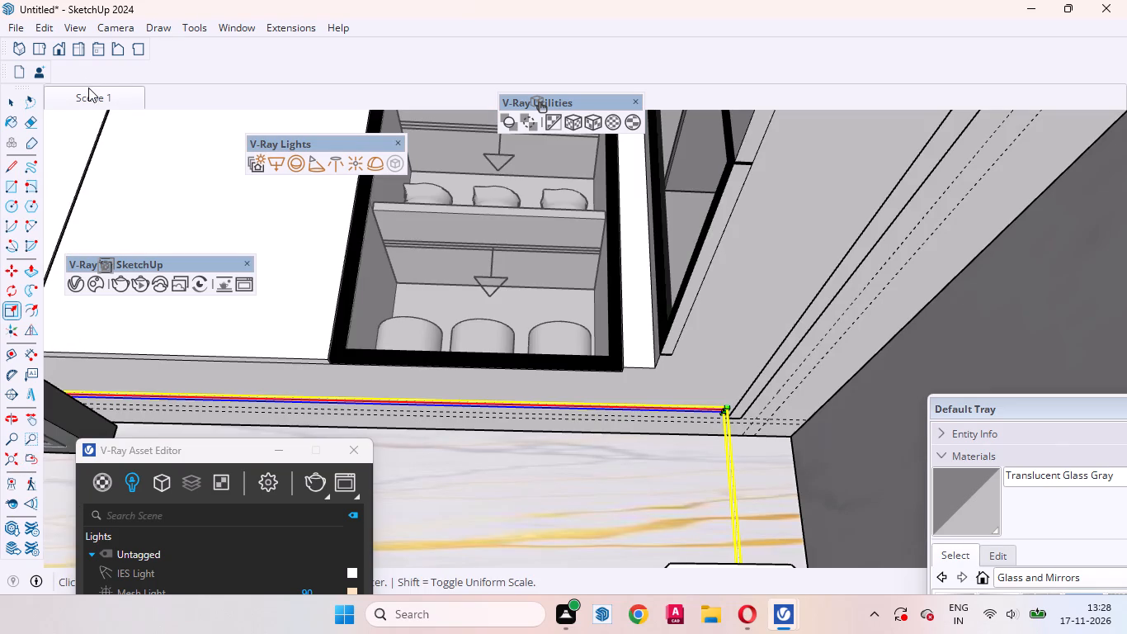
click(88, 88)
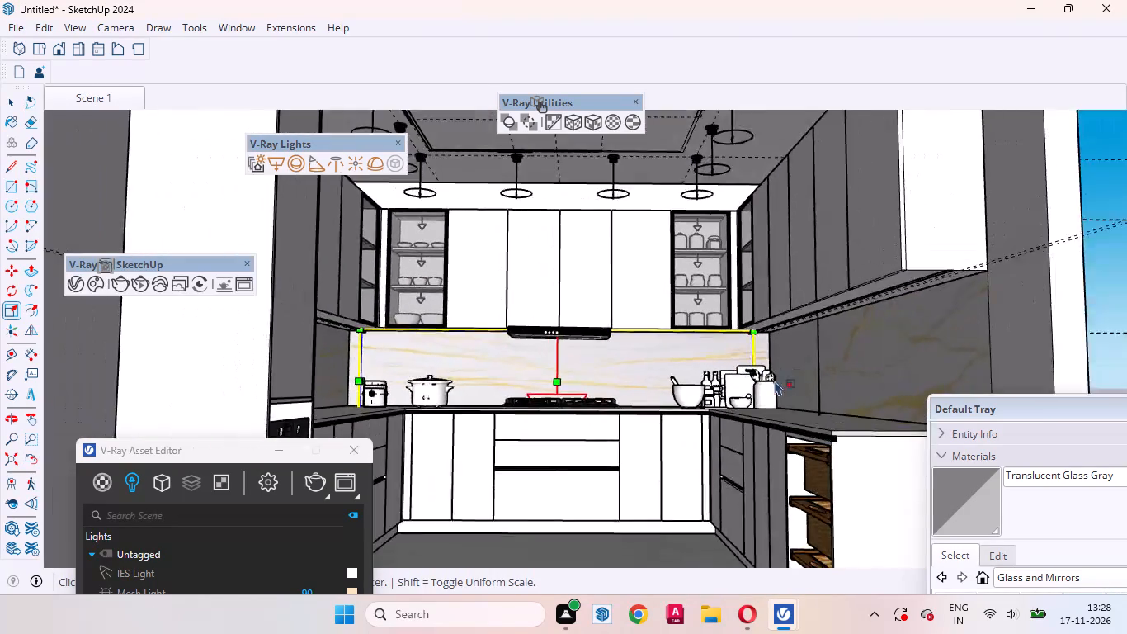
scroll(749, 365, up, 14)
middle_drag(763, 378, 710, 357)
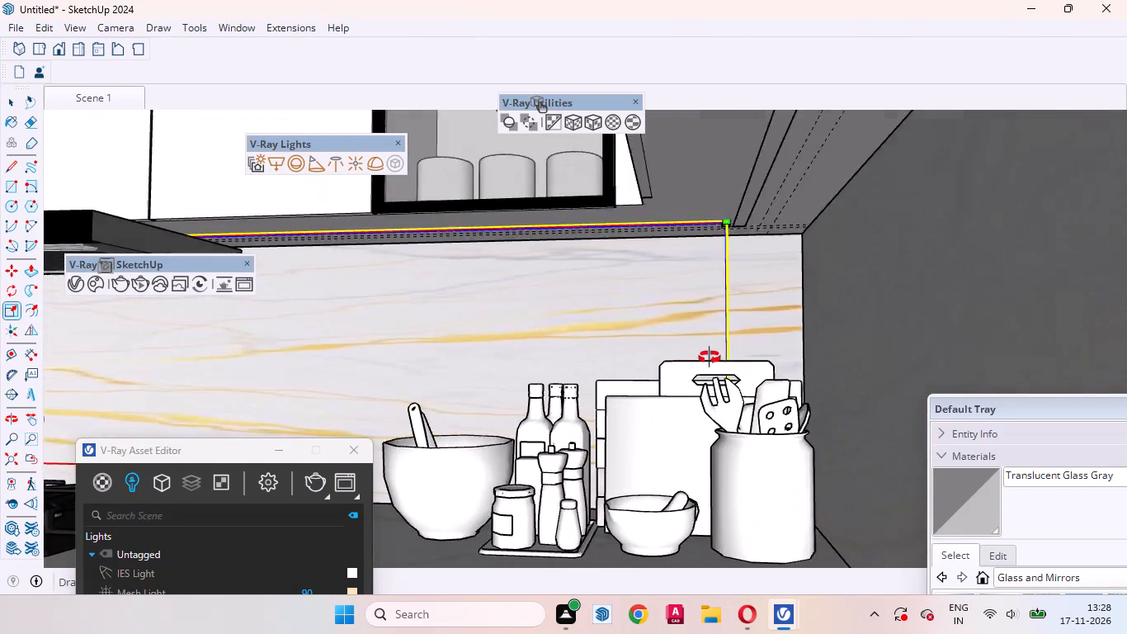
middle_drag(710, 357, 713, 336)
scroll(753, 355, up, 1)
middle_drag(727, 371, 862, 537)
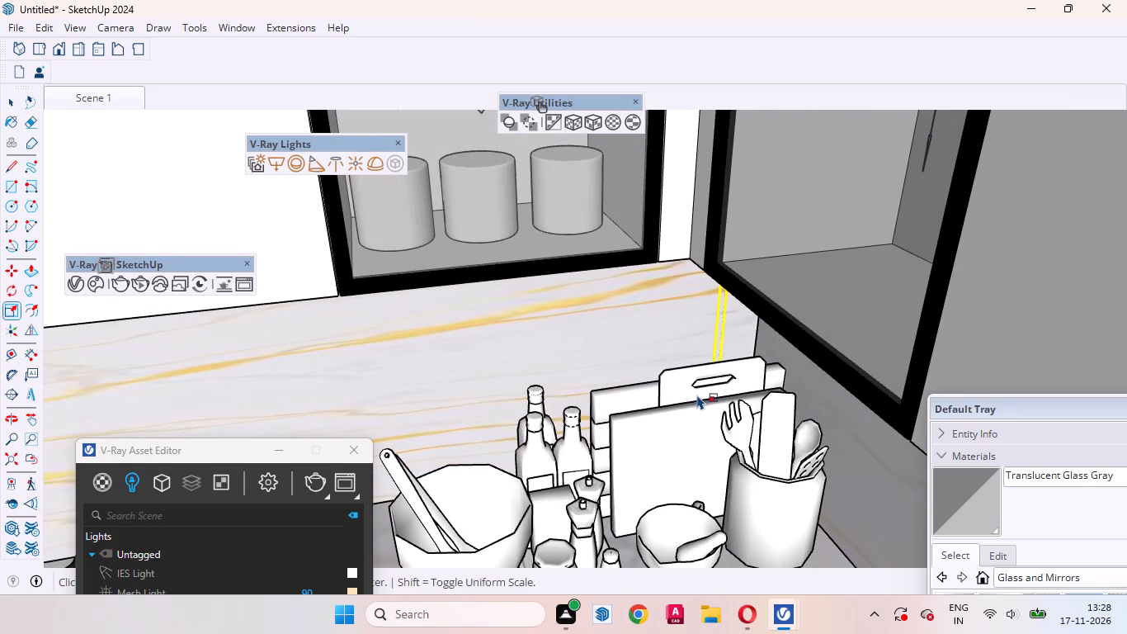
drag(697, 395, 663, 400)
Move the group of bowls, bottles, chopping boards and utensils forward along the right counter, away from the back corner.
key(space)
scroll(667, 244, down, 9)
click(646, 372)
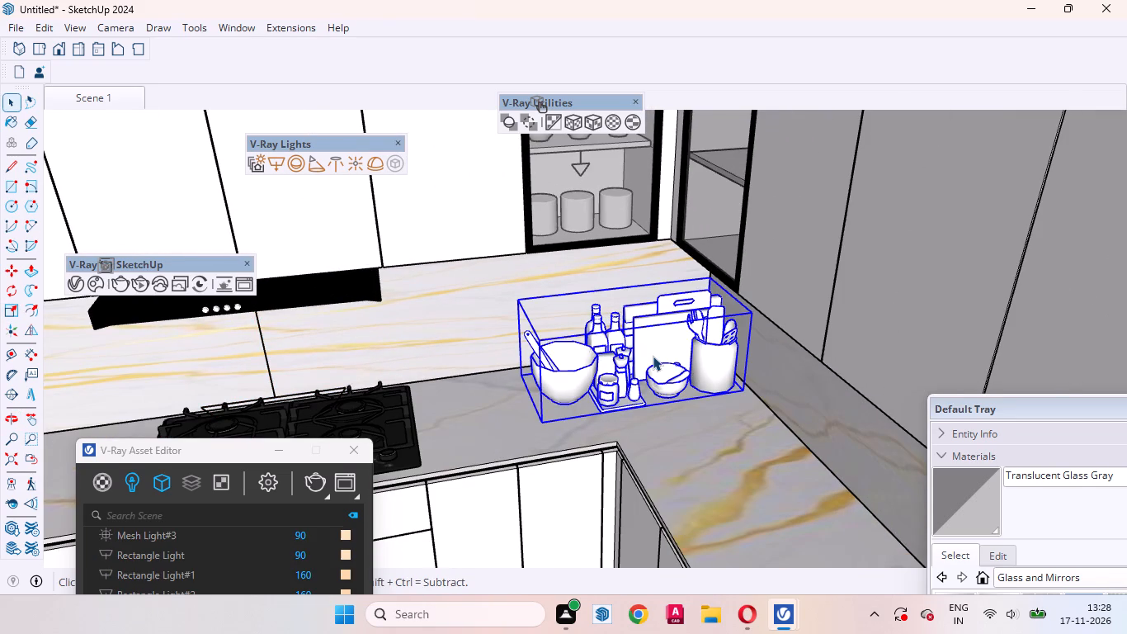
key(m)
click(683, 407)
click(780, 543)
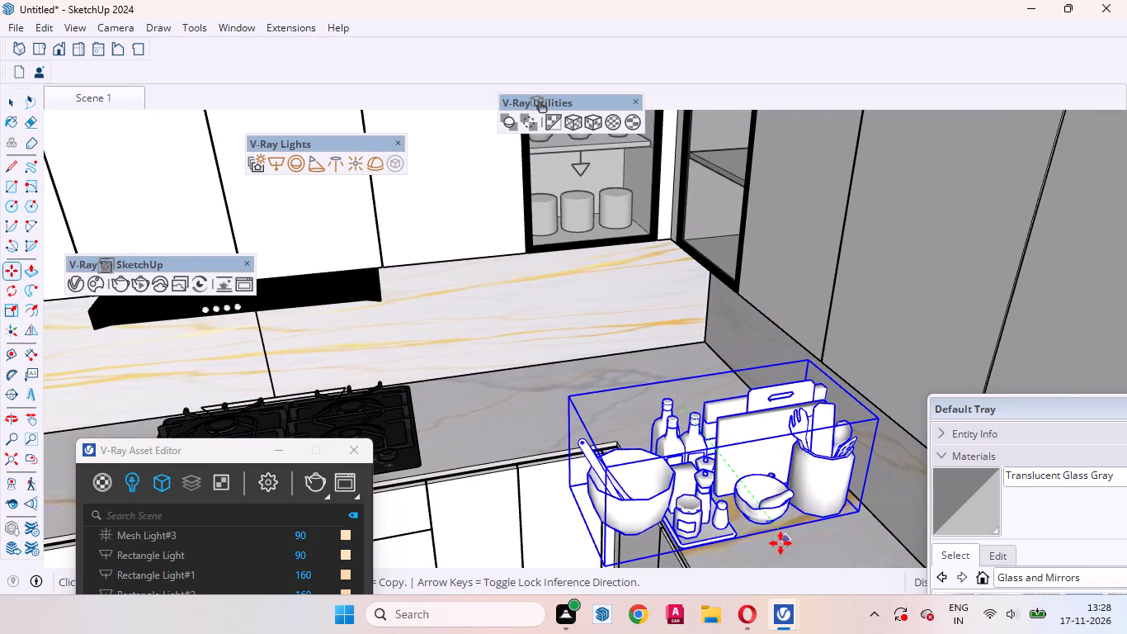
key(space)
Scale the back wall's under-cabinet light slightly longer at its right-wall end, lining that end up with the right wall's light.
middle_drag(677, 326, 606, 192)
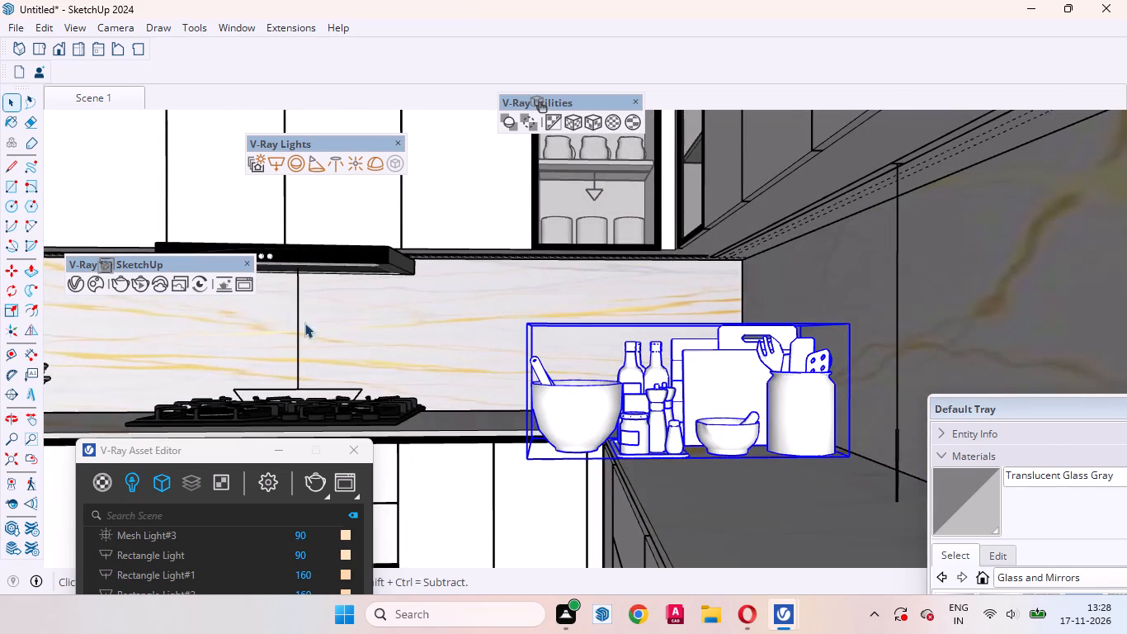
scroll(292, 327, up, 3)
click(301, 313)
scroll(217, 296, down, 1)
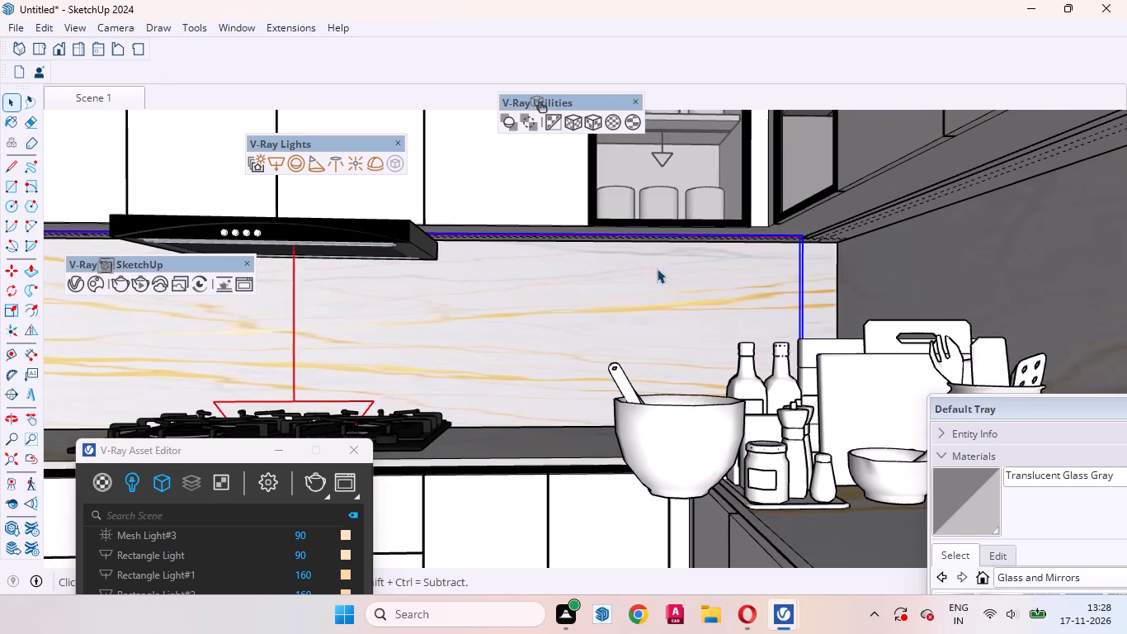
scroll(683, 261, up, 6)
middle_drag(881, 307, 845, 277)
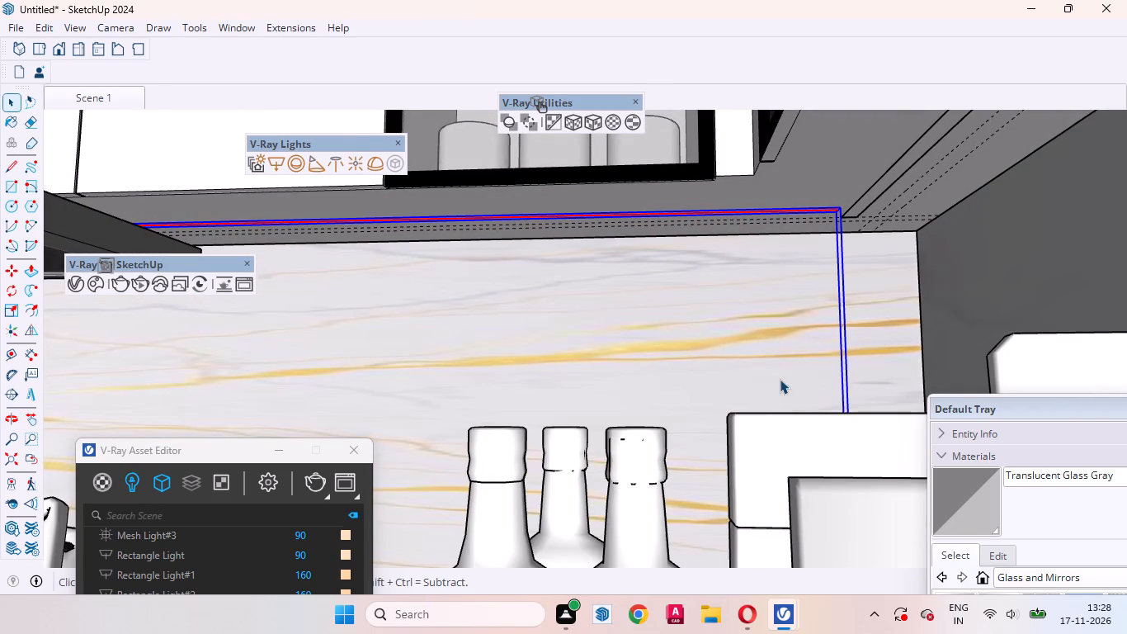
key(s)
middle_drag(928, 390, 946, 494)
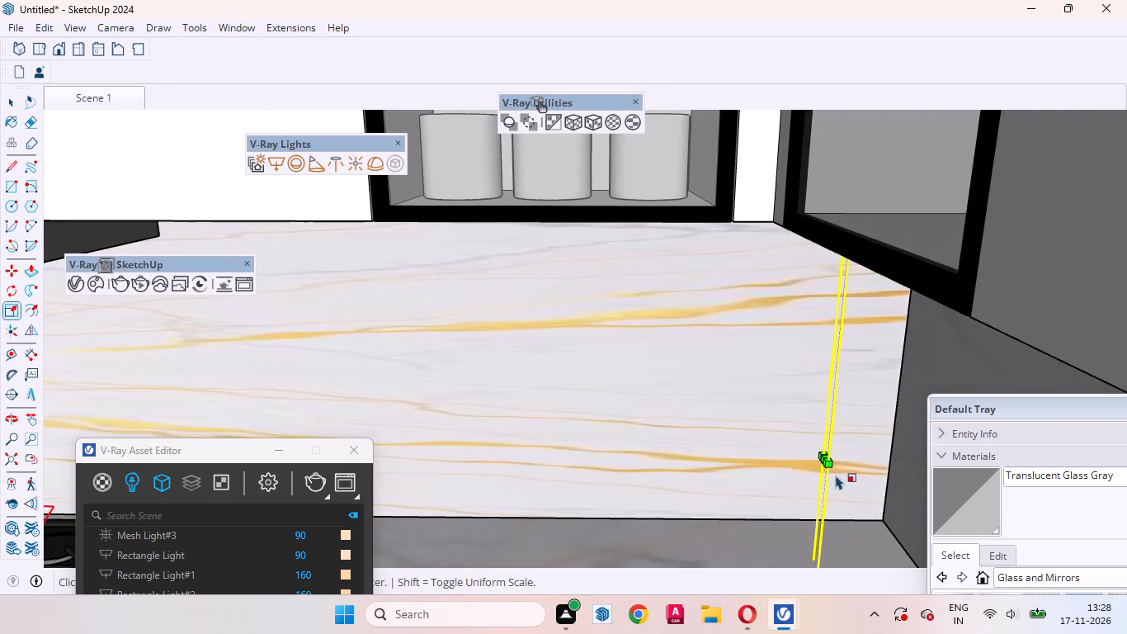
click(830, 453)
middle_drag(834, 447, 800, 369)
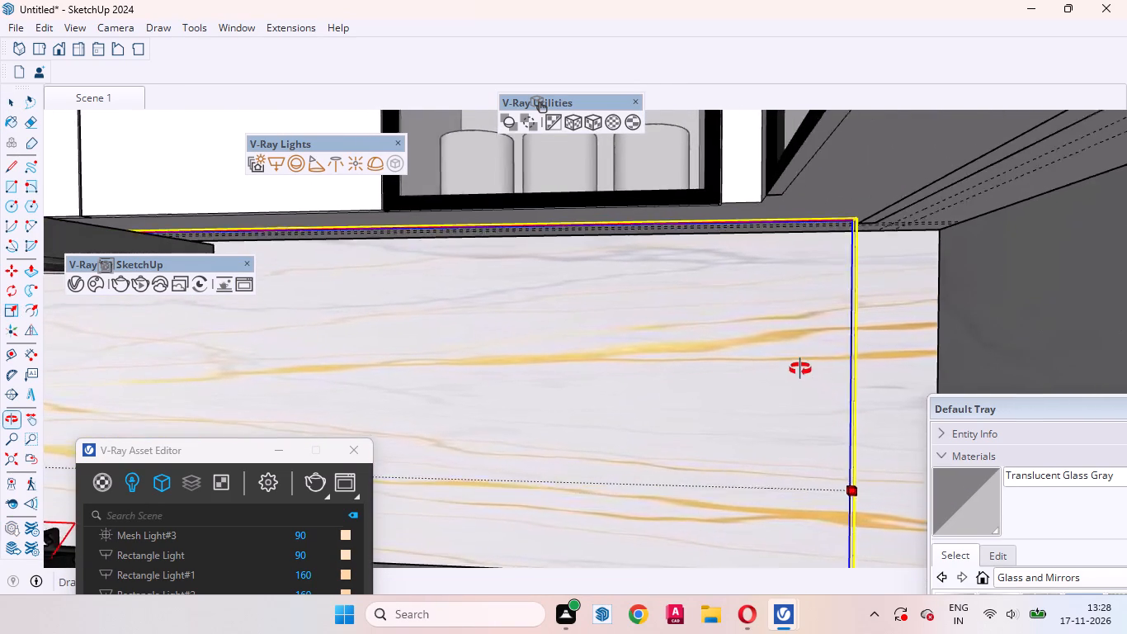
middle_drag(800, 369, 800, 367)
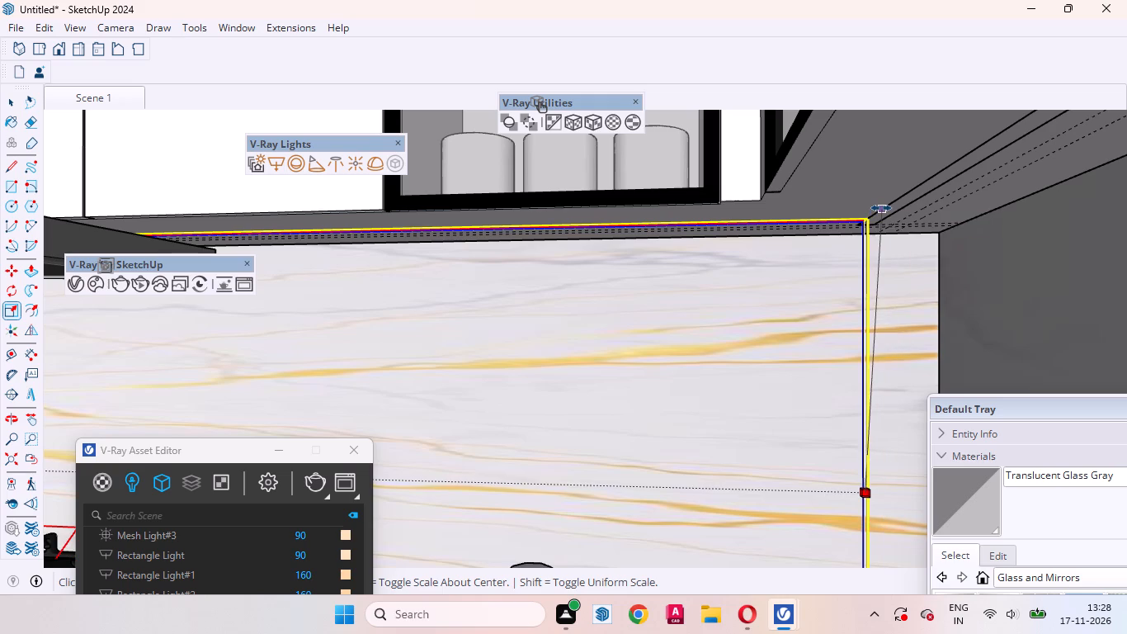
click(881, 208)
key(space)
Examine the corner where the back wall's under-cabinet light meets the right wall's light, and clear the selection.
middle_drag(879, 248, 893, 213)
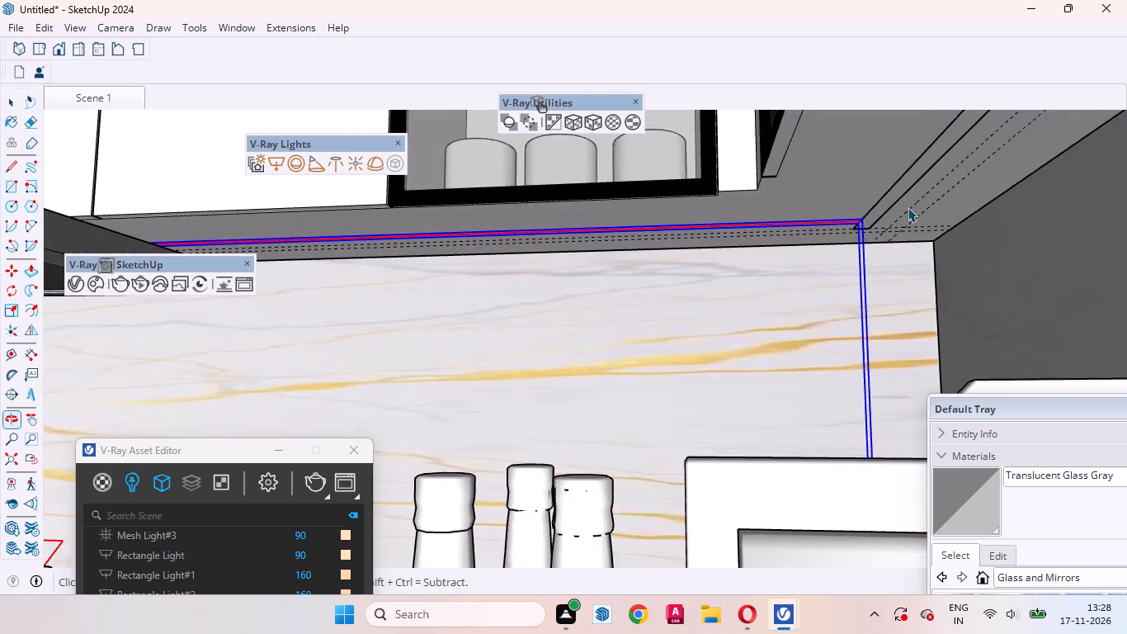
scroll(908, 207, up, 17)
middle_drag(979, 272, 1114, 296)
scroll(645, 263, down, 1)
scroll(642, 263, up, 1)
scroll(638, 263, down, 4)
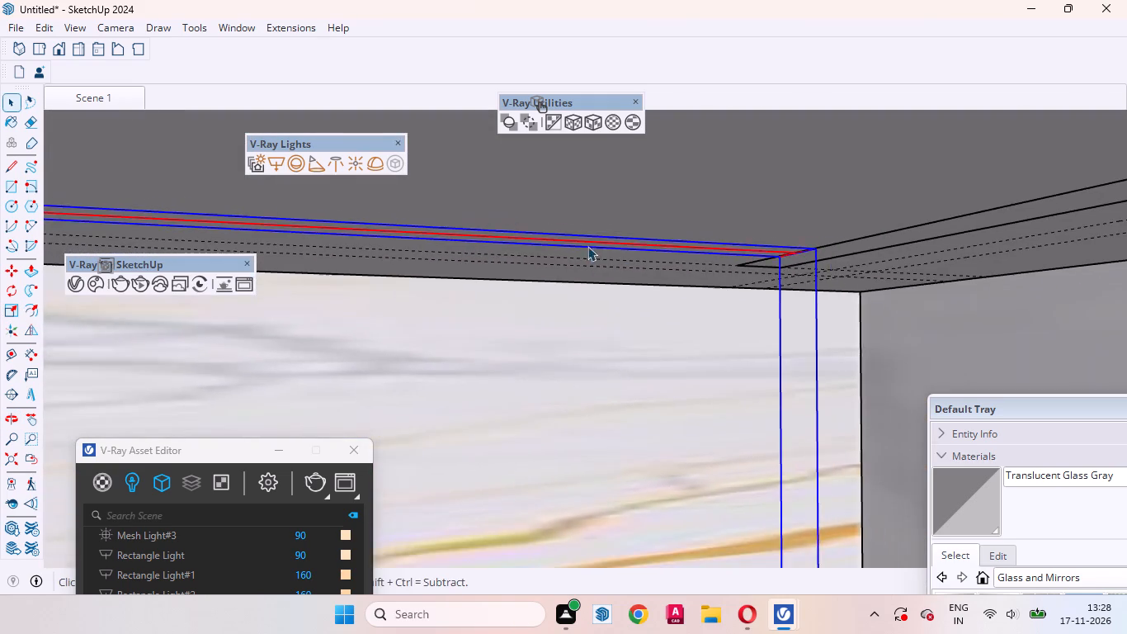
scroll(587, 246, down, 20)
scroll(587, 246, down, 16)
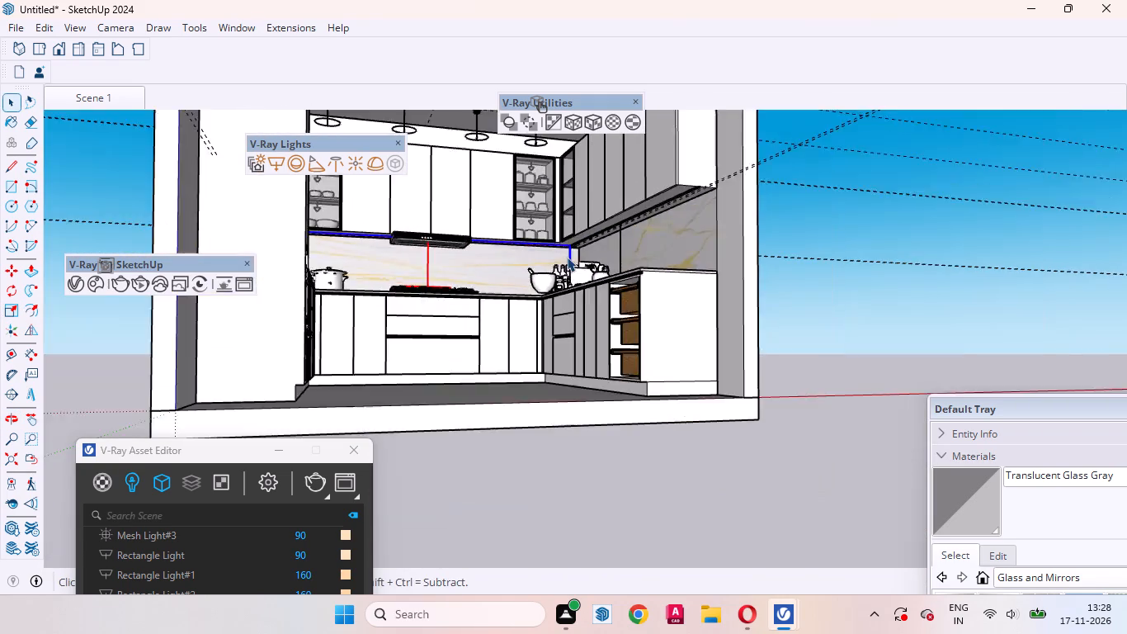
scroll(567, 257, down, 7)
scroll(573, 262, up, 1)
click(763, 330)
Scale the right wall's under-cabinet light slightly shorter at its back-corner end, lining that end up with the back wall's light.
scroll(653, 259, up, 14)
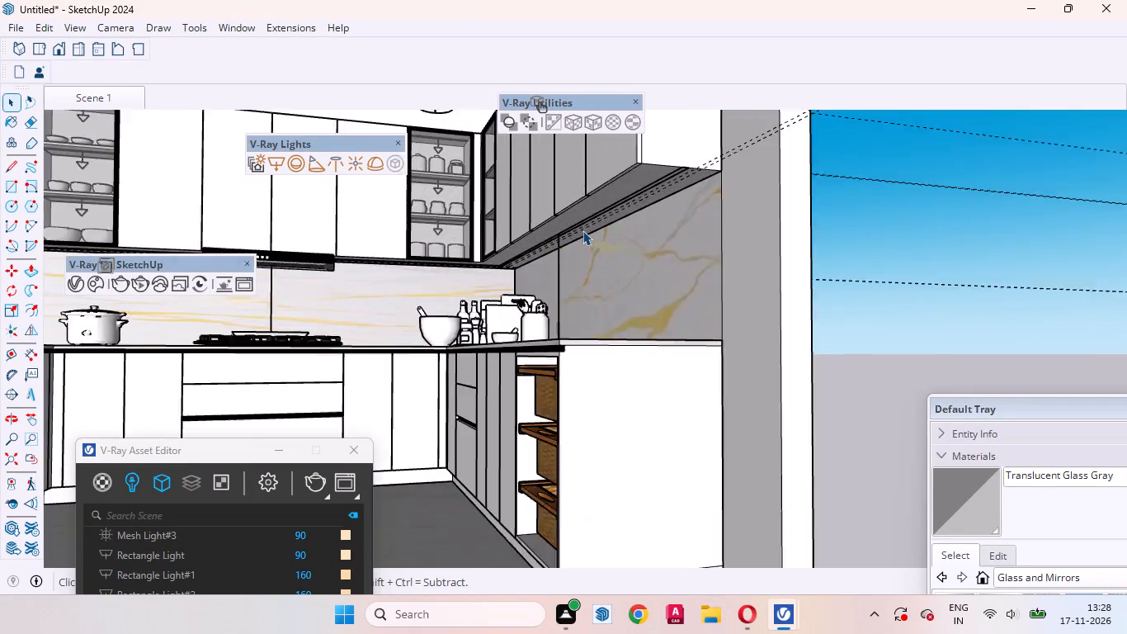
scroll(582, 230, up, 4)
middle_drag(541, 285, 688, 277)
click(749, 248)
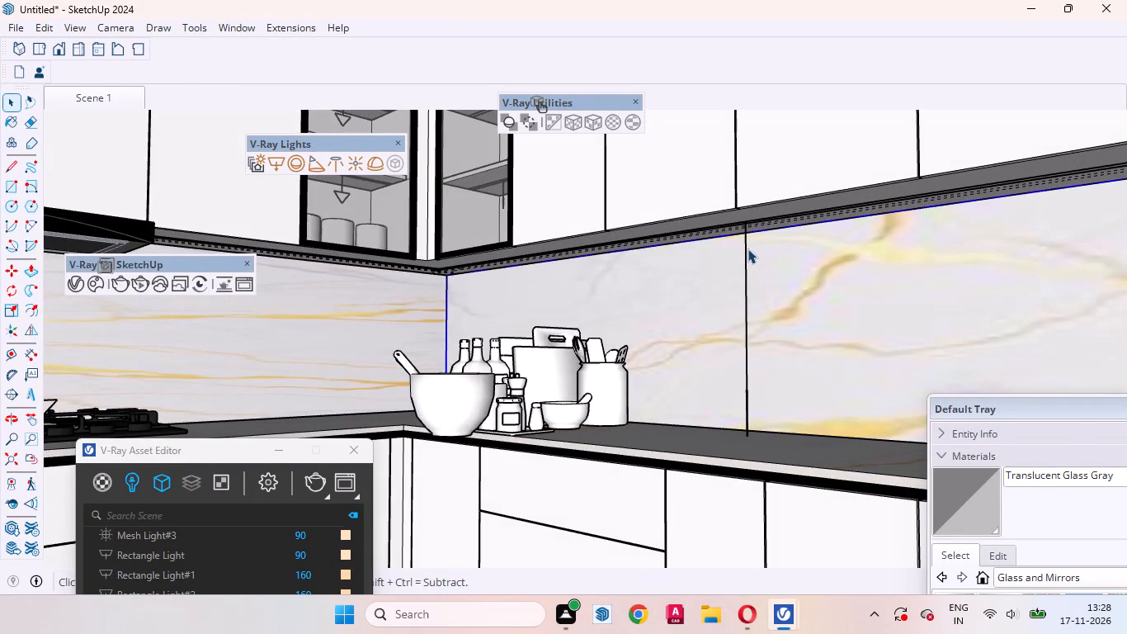
click(745, 252)
scroll(526, 261, up, 18)
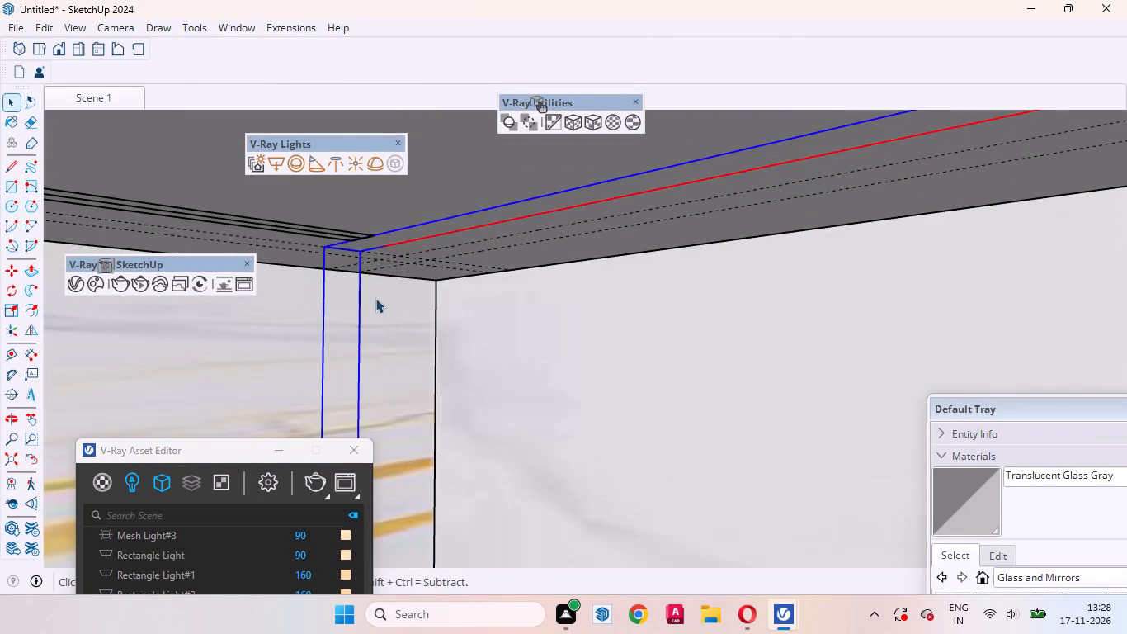
middle_drag(422, 294, 559, 231)
scroll(545, 234, down, 5)
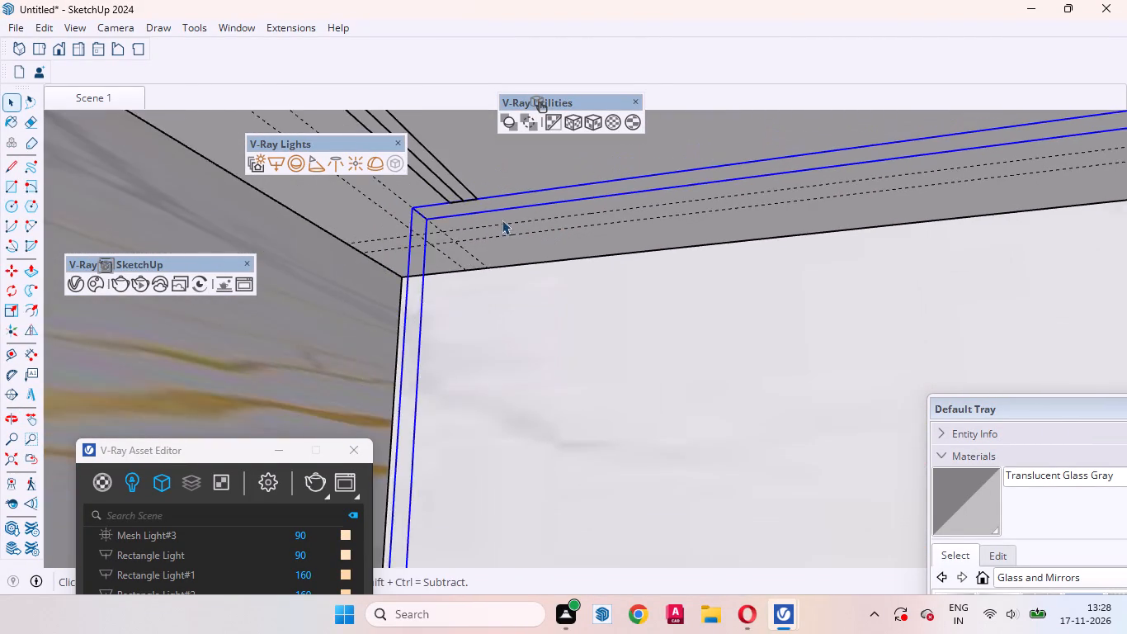
scroll(502, 220, down, 6)
scroll(469, 227, up, 1)
scroll(469, 228, down, 6)
key(s)
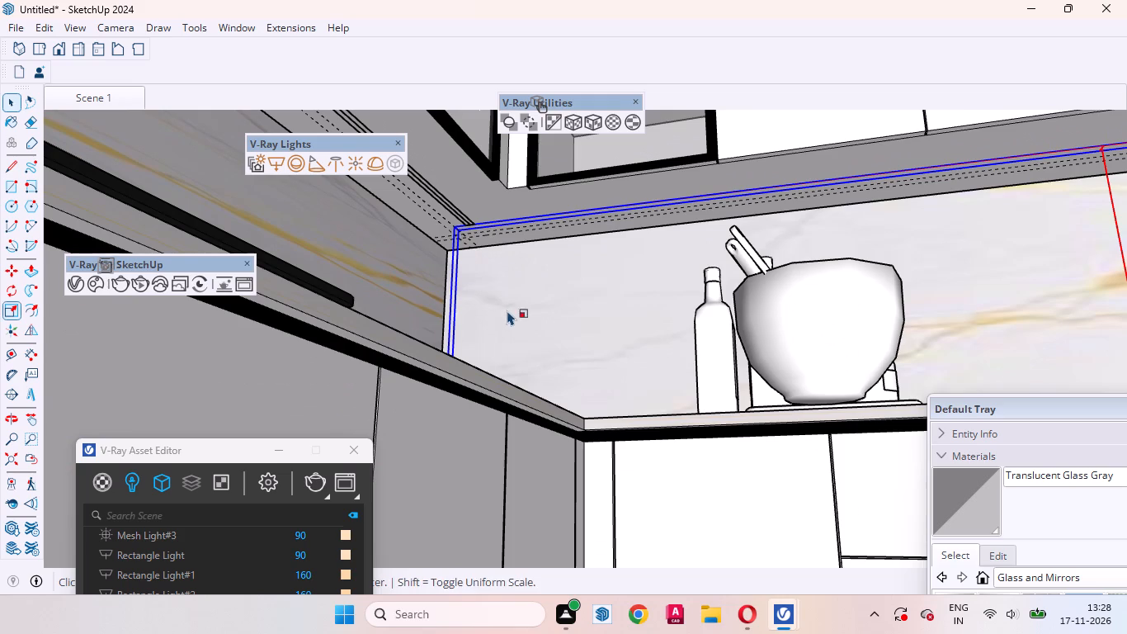
middle_drag(481, 341, 474, 368)
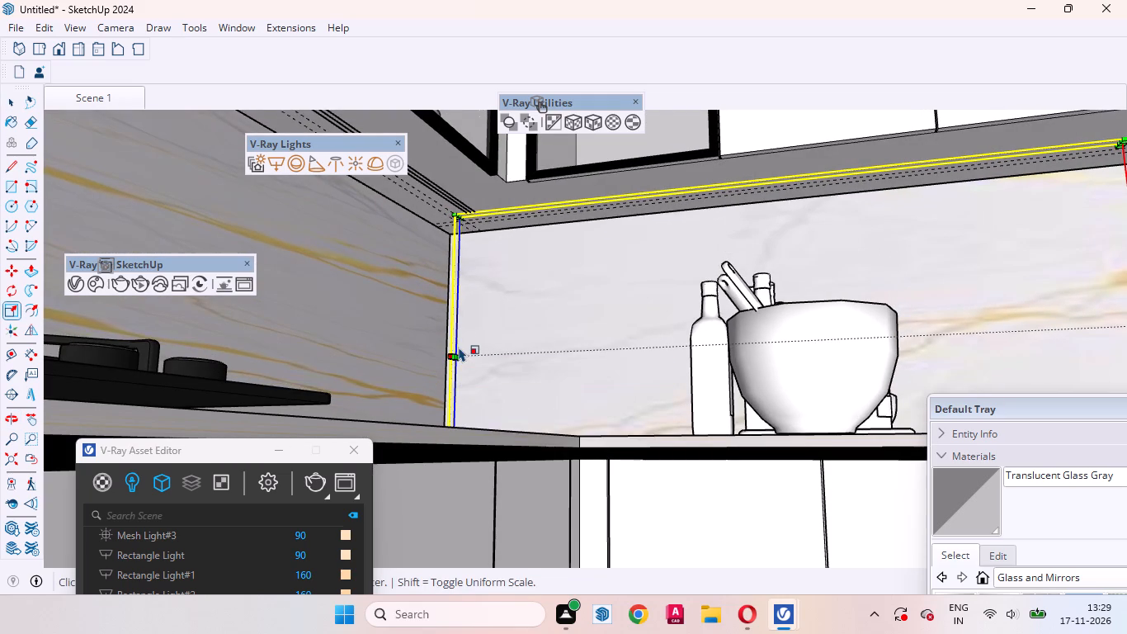
click(461, 354)
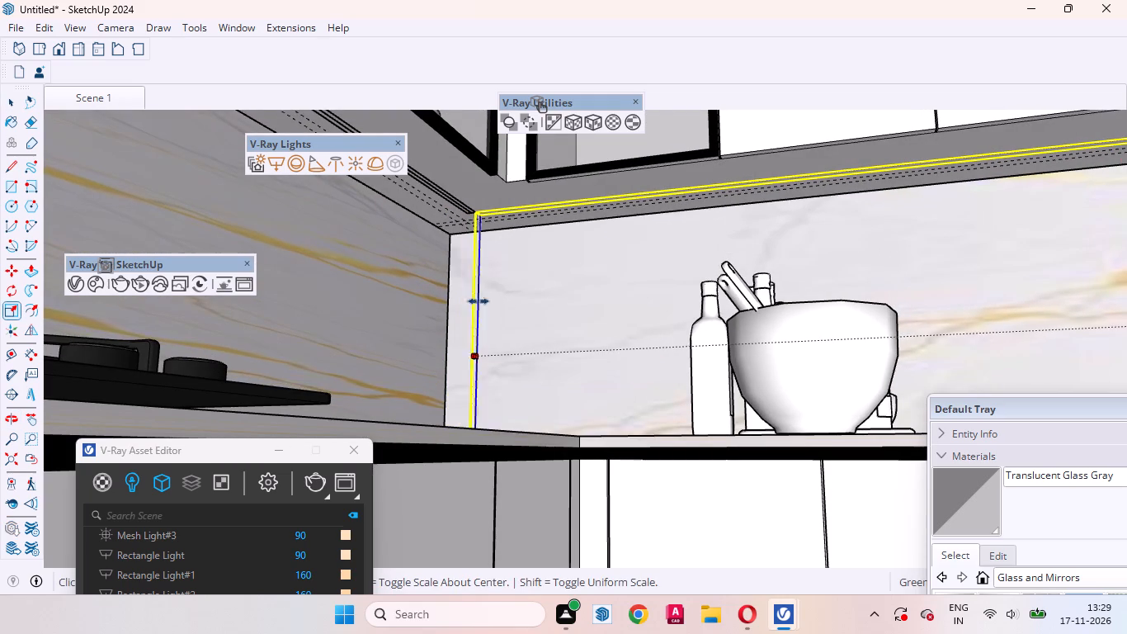
scroll(482, 237, up, 12)
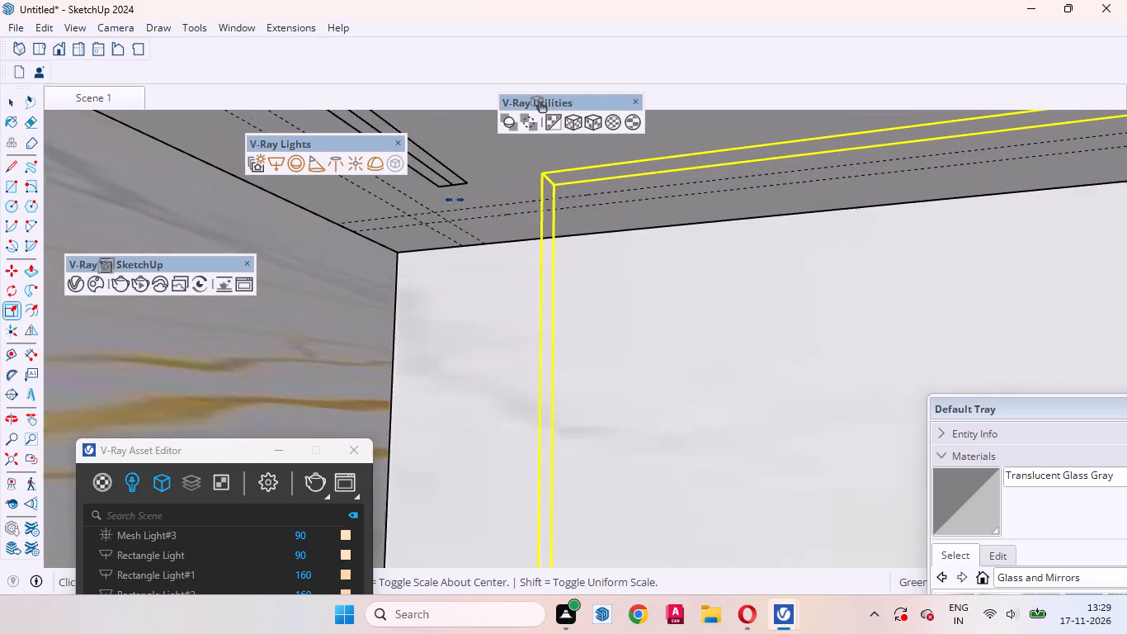
click(435, 186)
key(space)
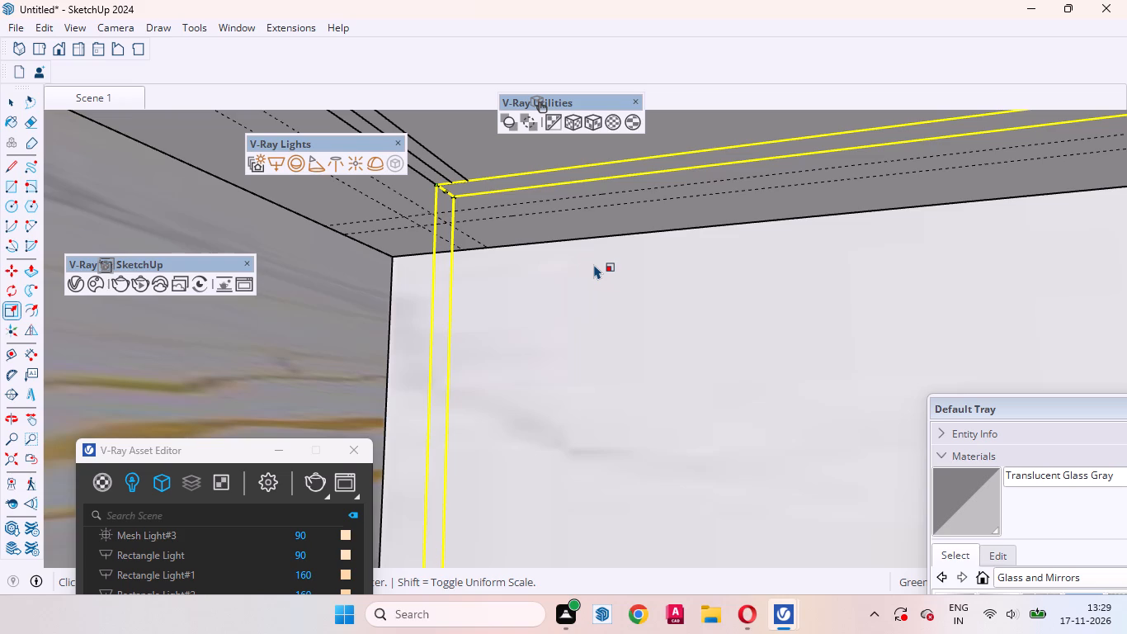
middle_drag(639, 272, 600, 310)
key(space)
key(space)
key(space)
click(11, 108)
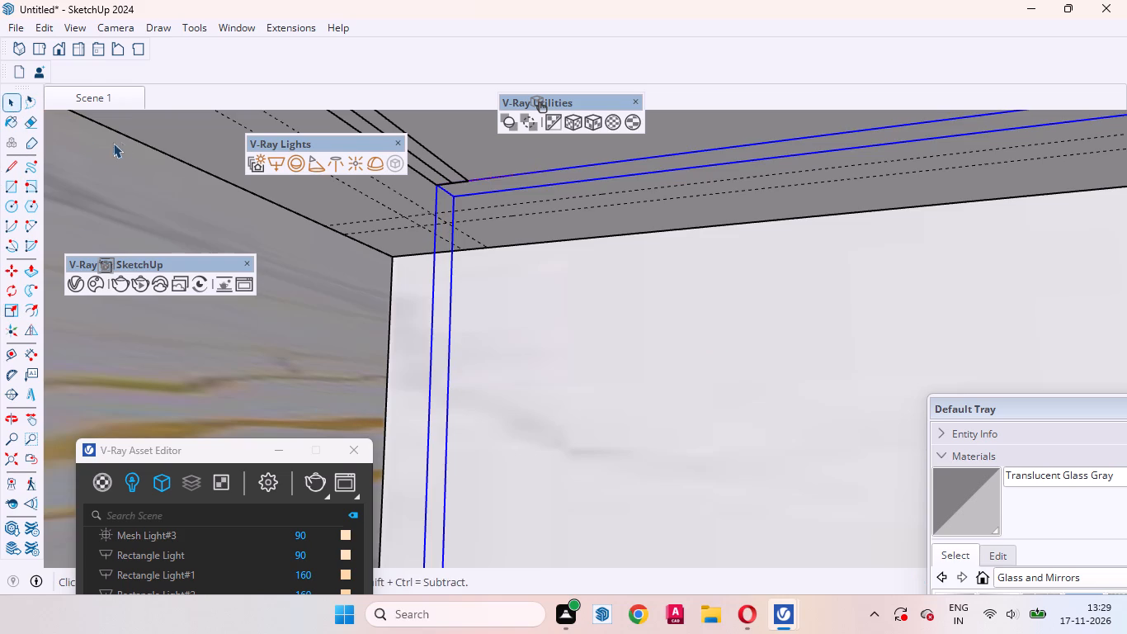
Clear the selection and return to the Scene 1 camera view.
click(90, 91)
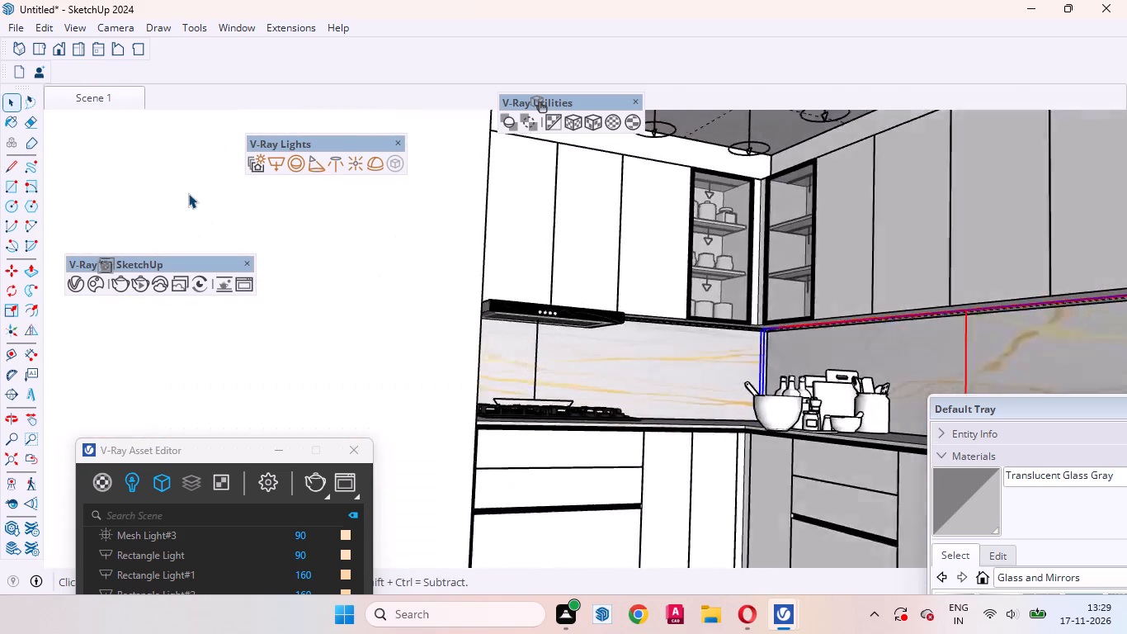
scroll(499, 322, down, 7)
click(747, 397)
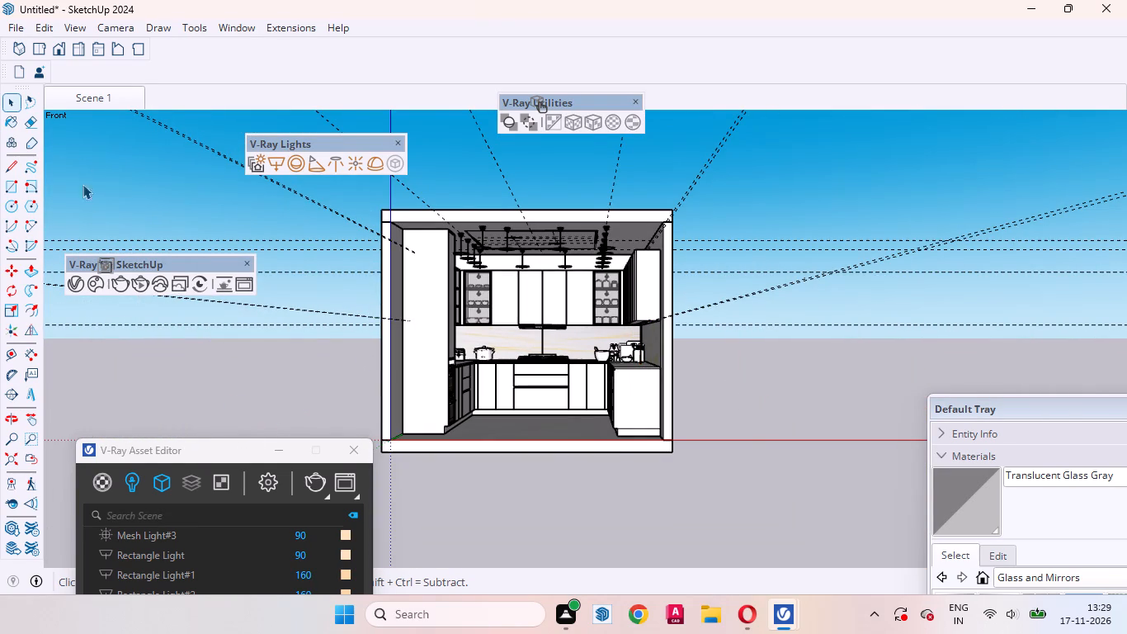
click(92, 105)
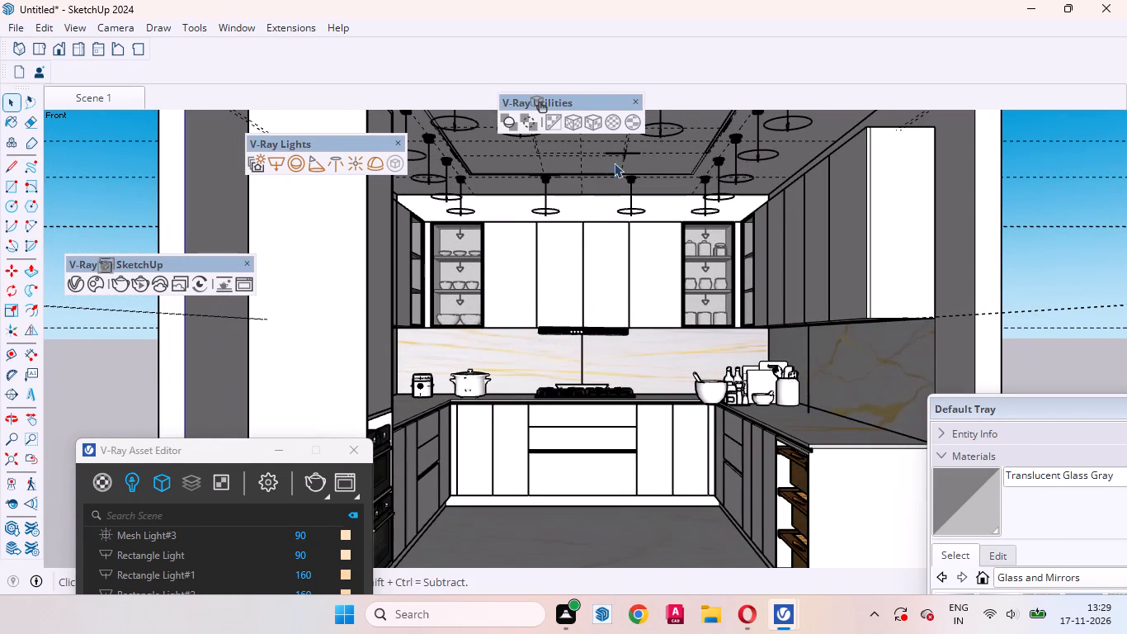
Examine the spotlights and recessed panel on the kitchen ceiling, and return to the Scene 1 view.
scroll(616, 158, up, 6)
middle_drag(643, 231, 648, 150)
scroll(611, 440, down, 3)
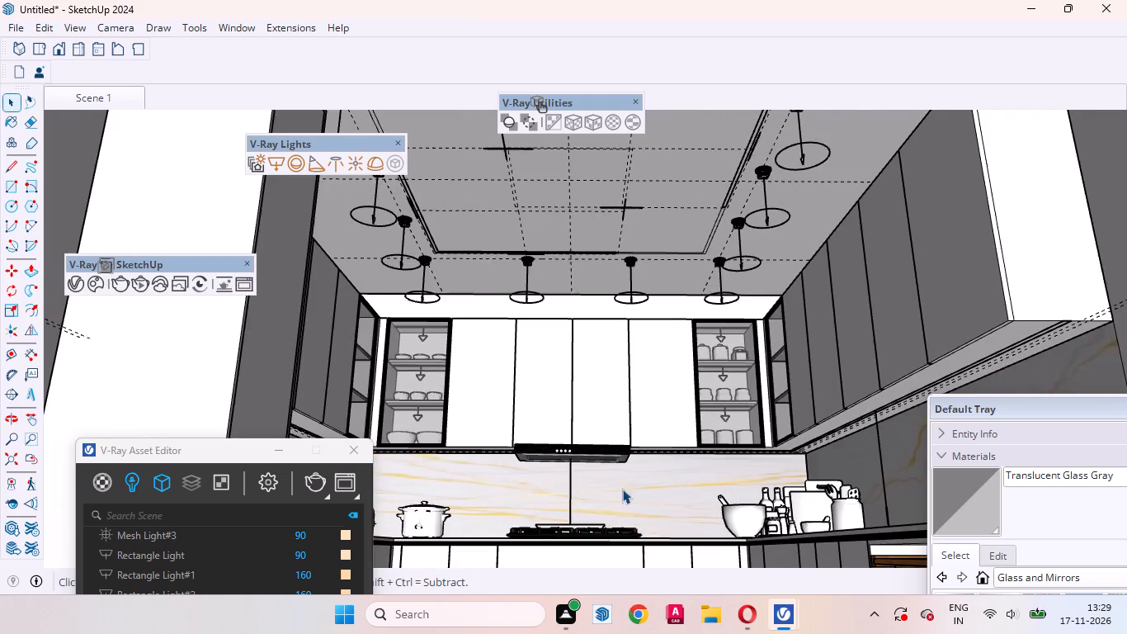
scroll(624, 182, up, 13)
middle_drag(611, 255, 601, 124)
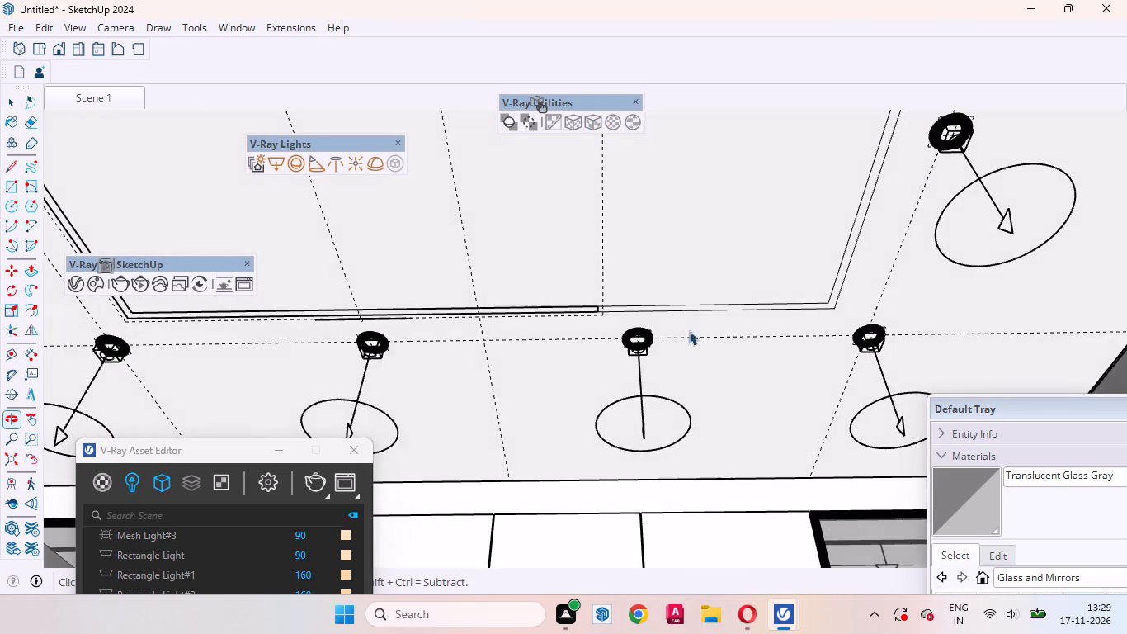
scroll(680, 432, down, 11)
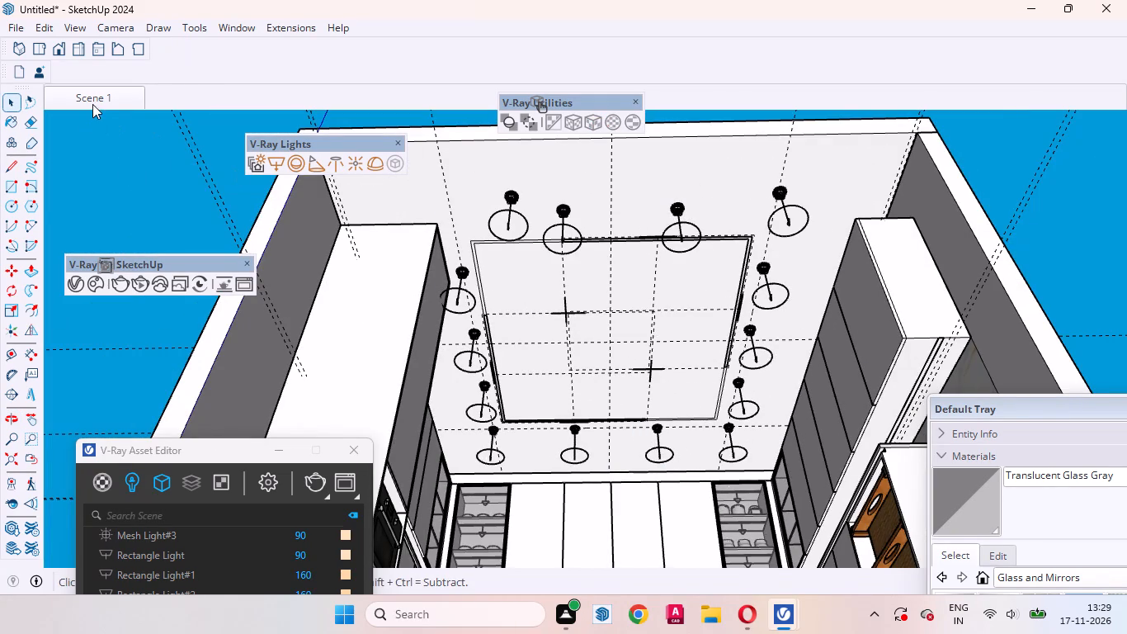
click(95, 102)
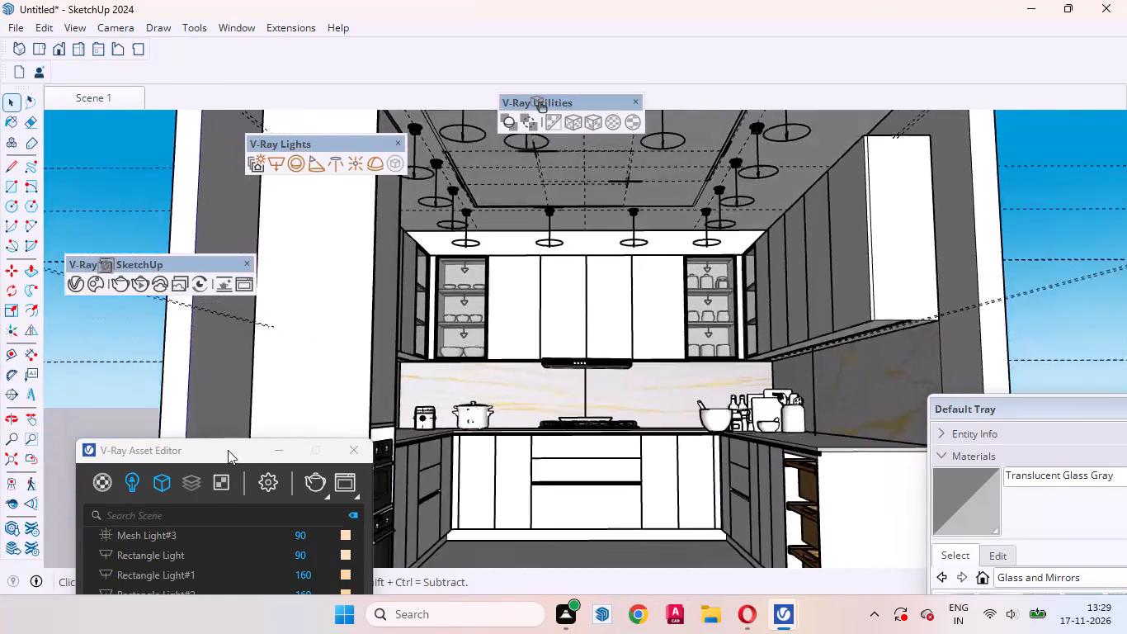
Move the V-Ray Asset Editor window aside so the kitchen ceiling is clear while the light list stays readable.
drag(228, 450, 580, 96)
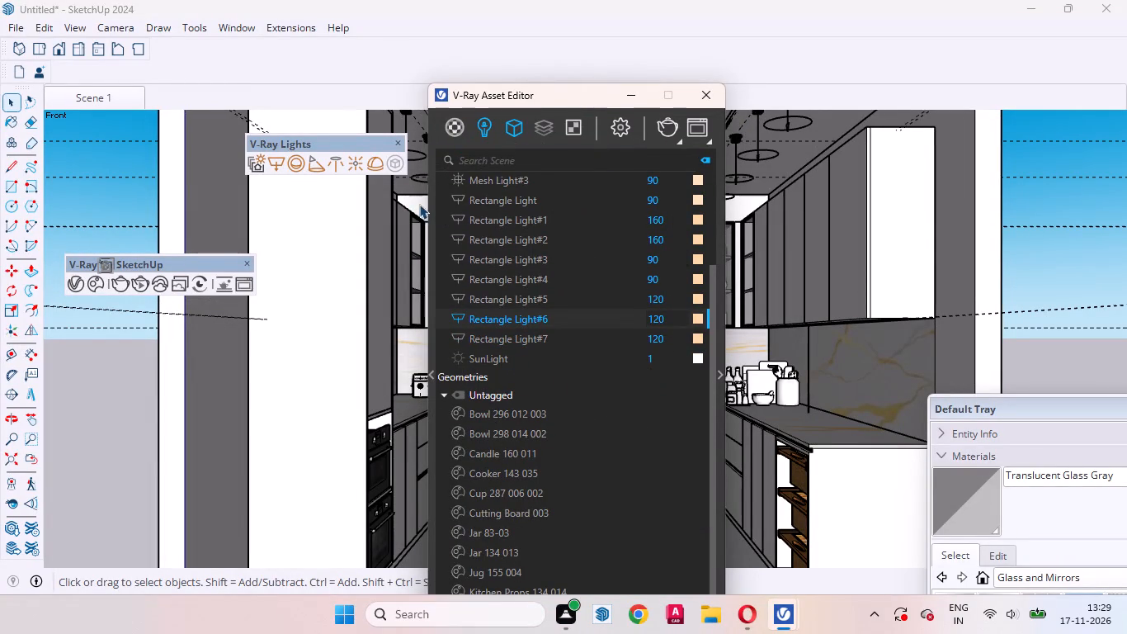
drag(568, 101, 799, 394)
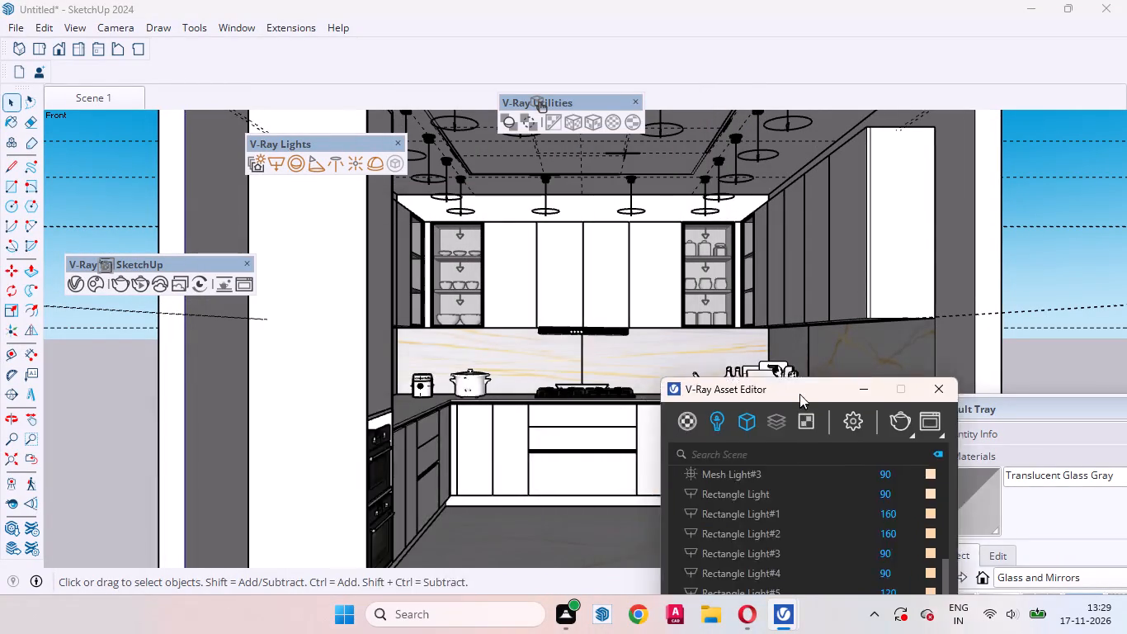
drag(799, 394, 772, 250)
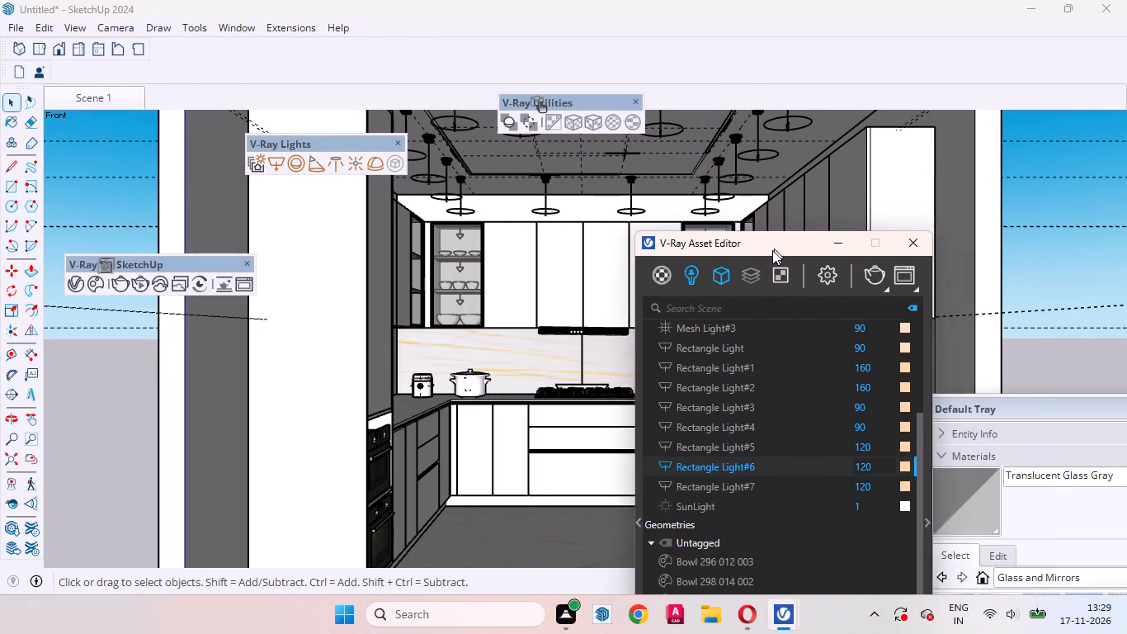
drag(772, 250, 905, 334)
Move the ceiling spotlight beside the tall oven cabinet along its row towards the next spotlight, and return to the Scene 1 view.
scroll(535, 352, down, 4)
scroll(470, 199, up, 10)
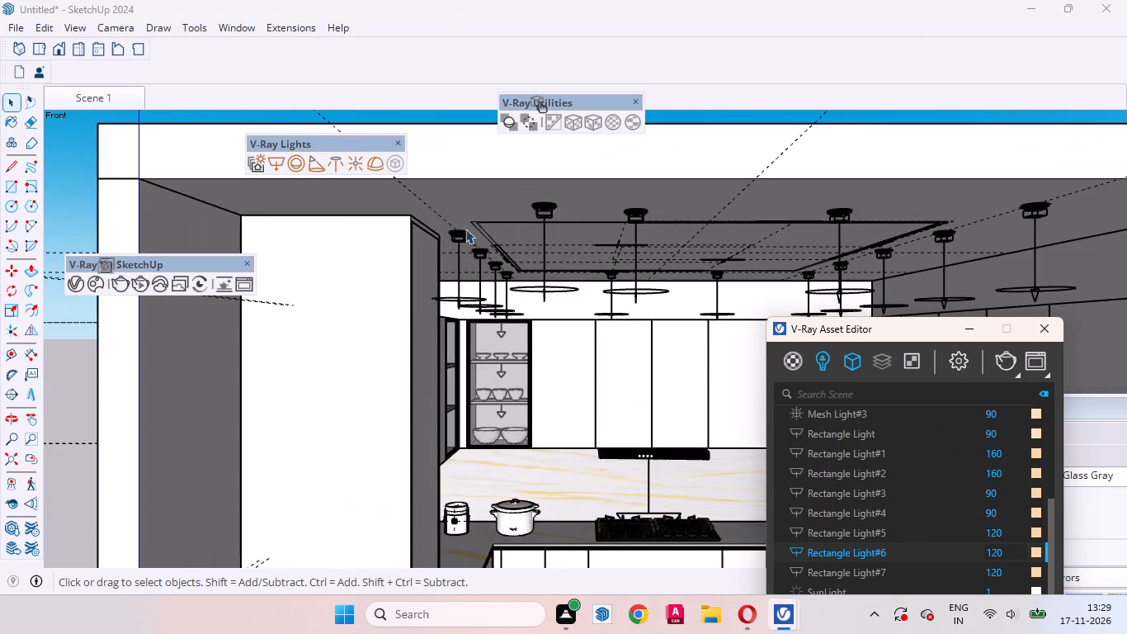
middle_drag(461, 236, 379, 185)
scroll(469, 400, down, 2)
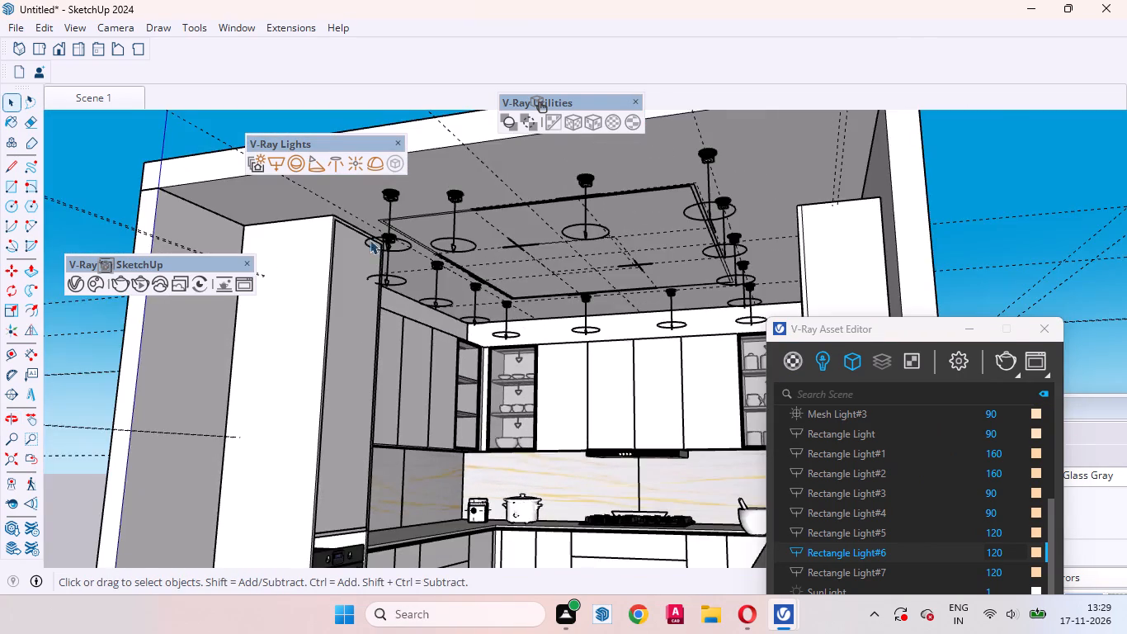
scroll(370, 239, up, 8)
middle_drag(415, 272, 381, 201)
scroll(653, 406, down, 4)
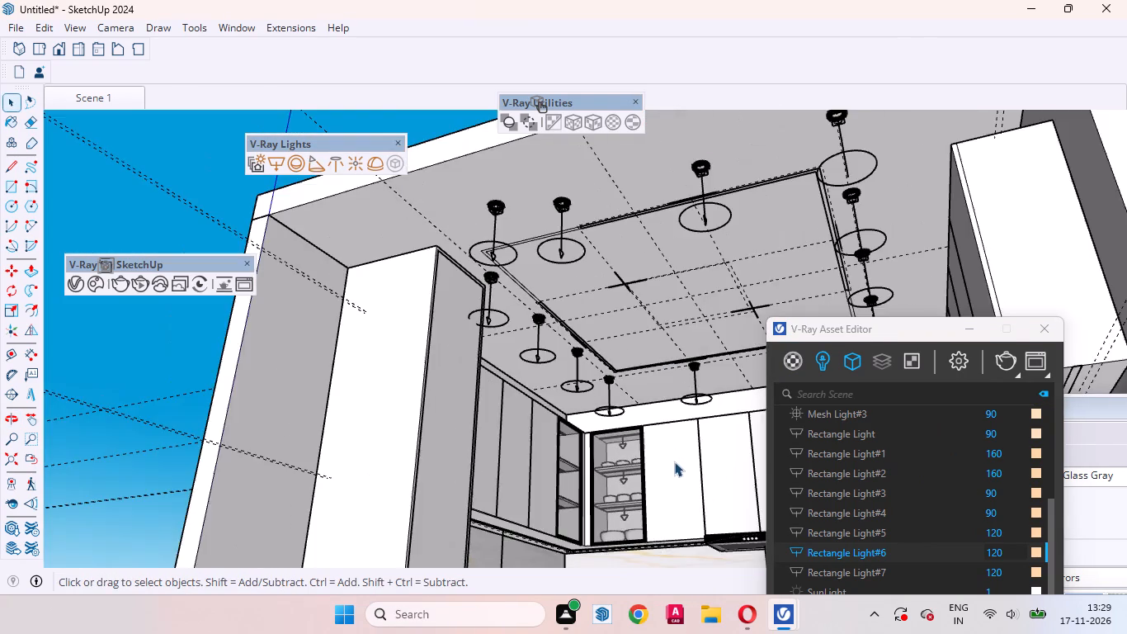
scroll(407, 252, up, 9)
middle_drag(554, 303, 548, 260)
click(565, 272)
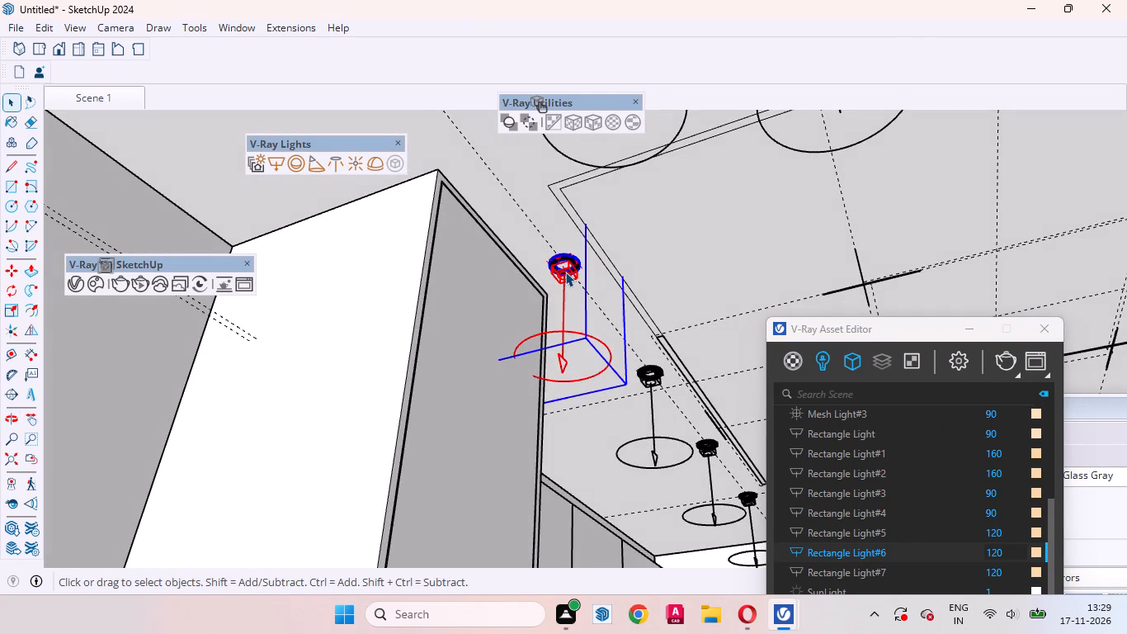
scroll(581, 300, down, 1)
key(m)
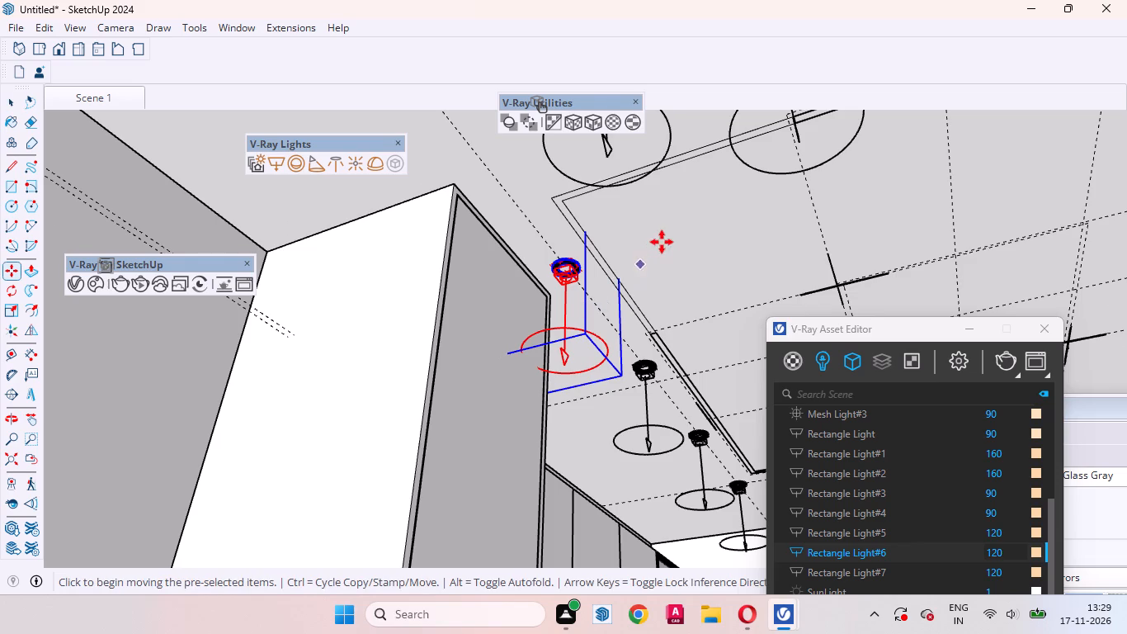
click(664, 230)
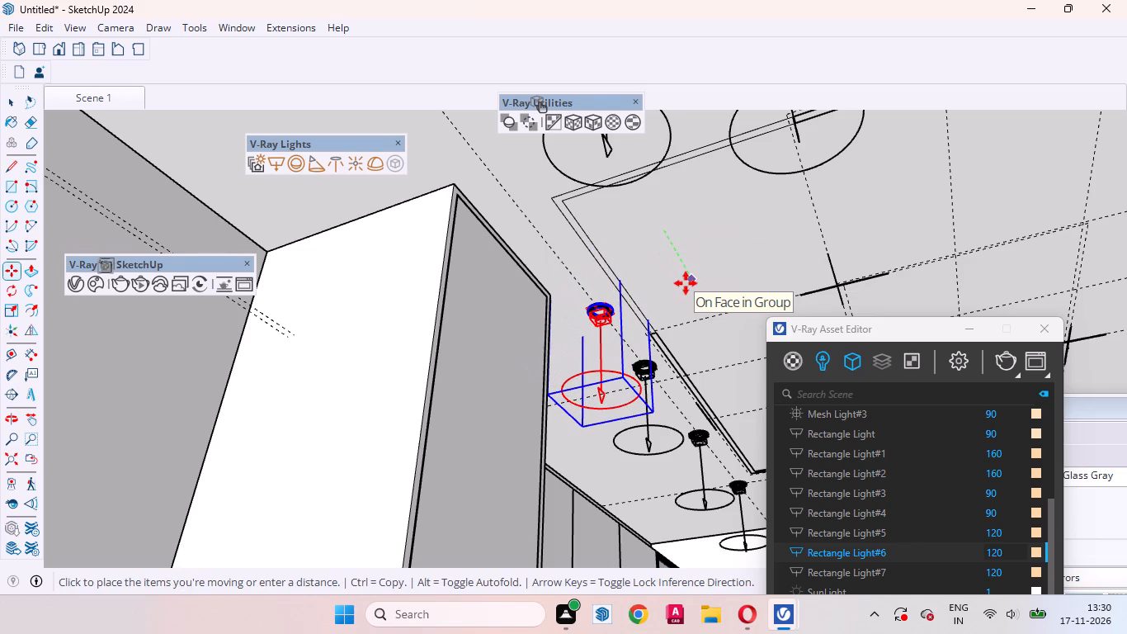
click(686, 283)
key(space)
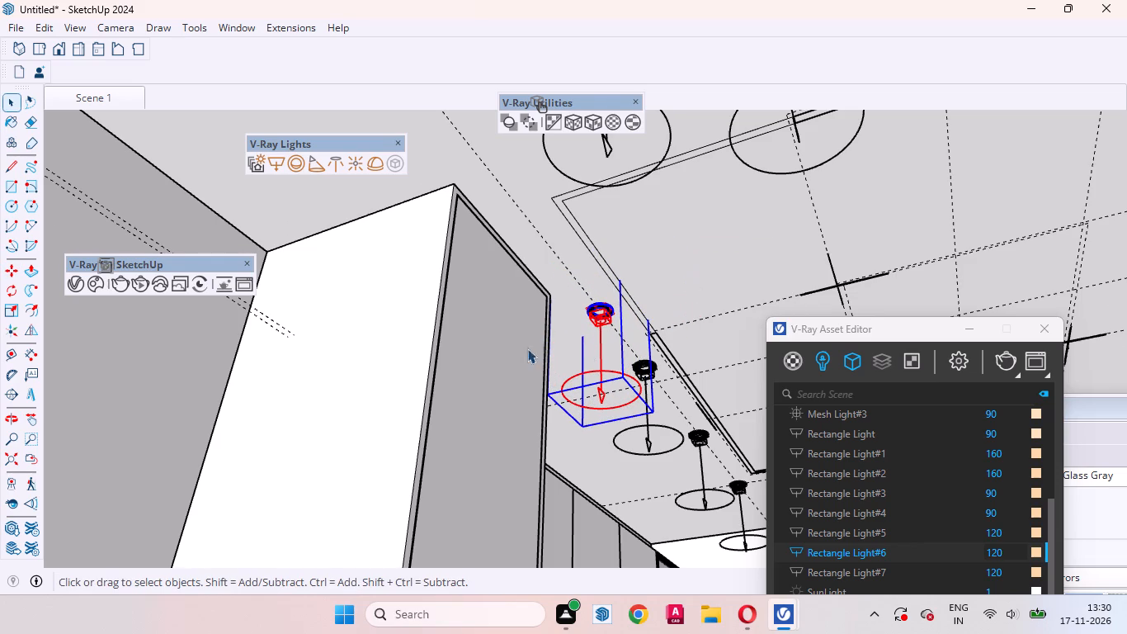
click(92, 101)
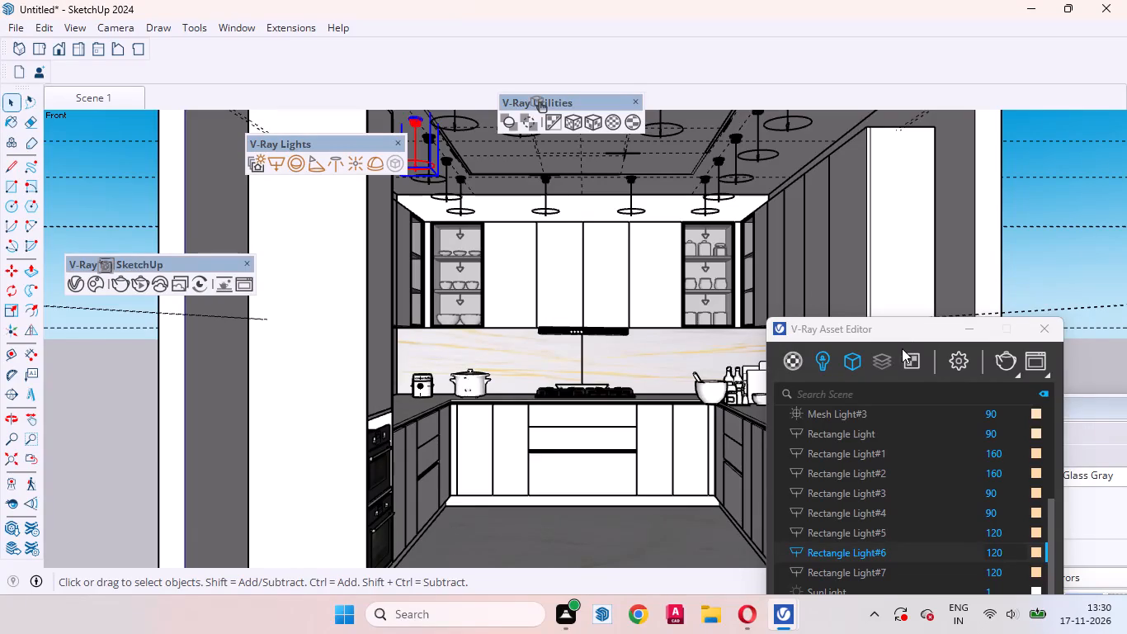
Move the V-Ray Asset Editor window clear of the kitchen's back wall and base cabinets.
drag(908, 336, 956, 123)
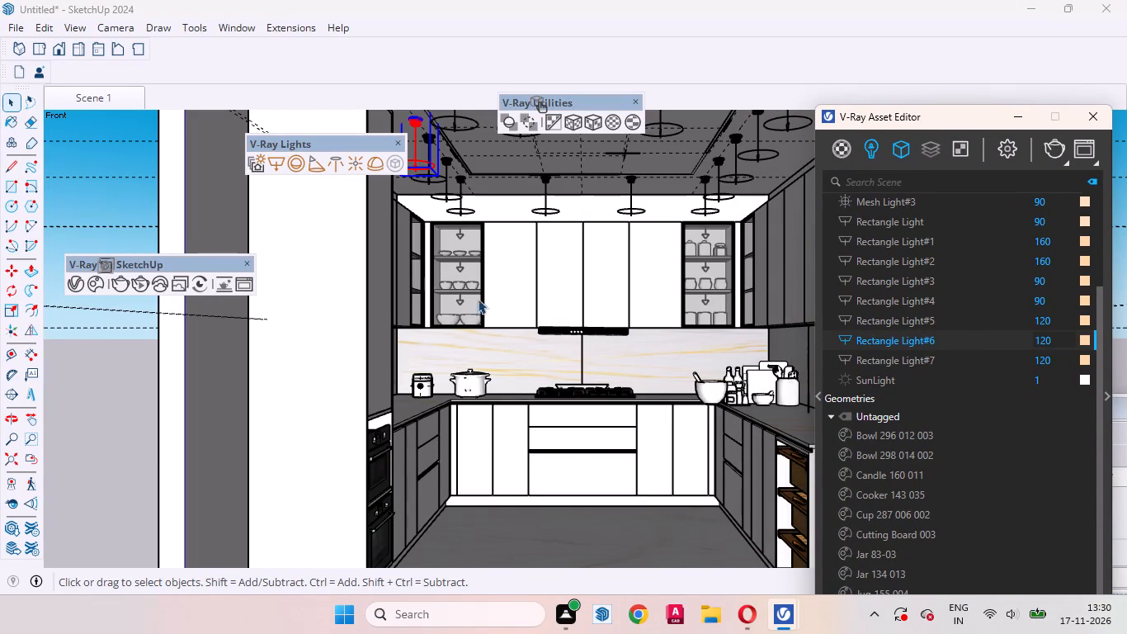
Examine the skirting beneath the base cabinets, return to the Scene 1 view and clear the spotlight selection.
scroll(449, 372, up, 4)
scroll(330, 359, down, 3)
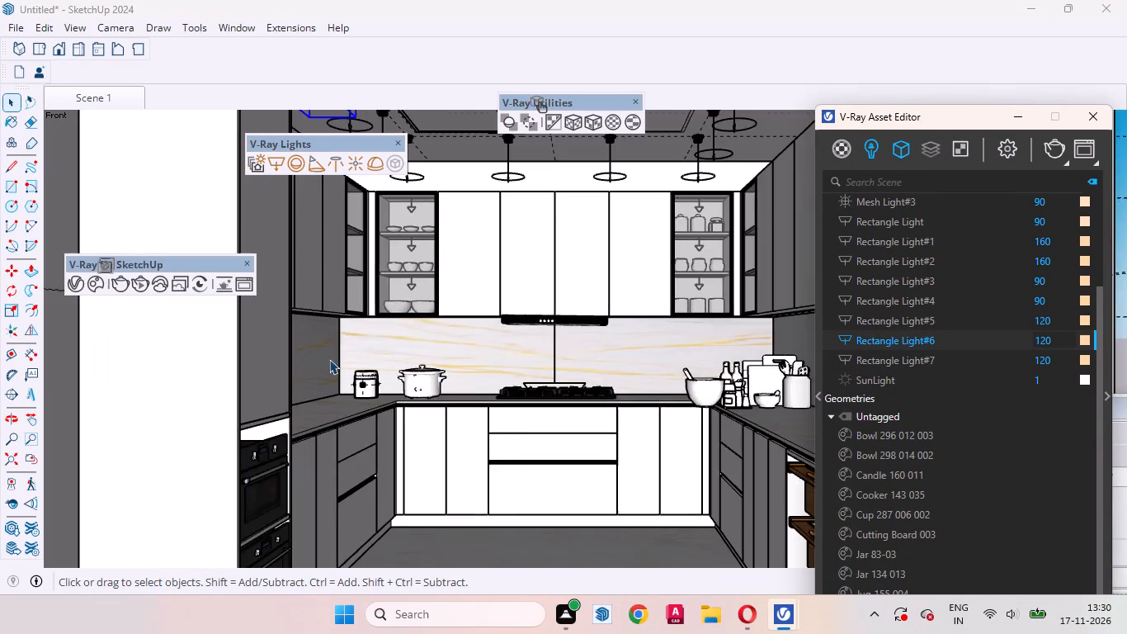
scroll(398, 367, down, 3)
scroll(494, 492, up, 16)
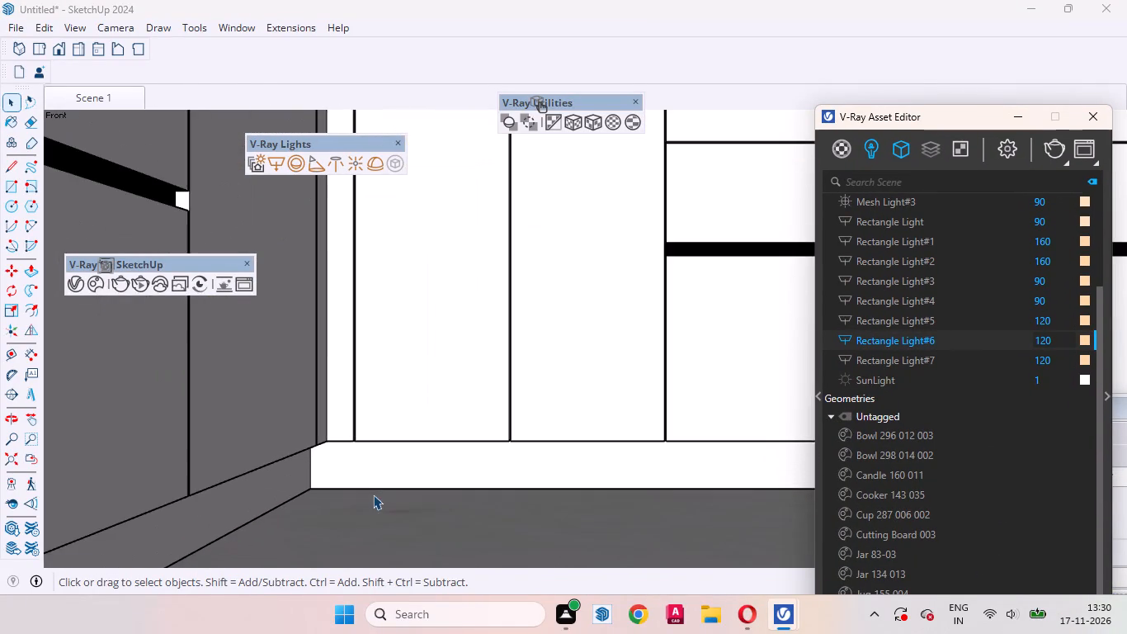
middle_drag(369, 492, 360, 484)
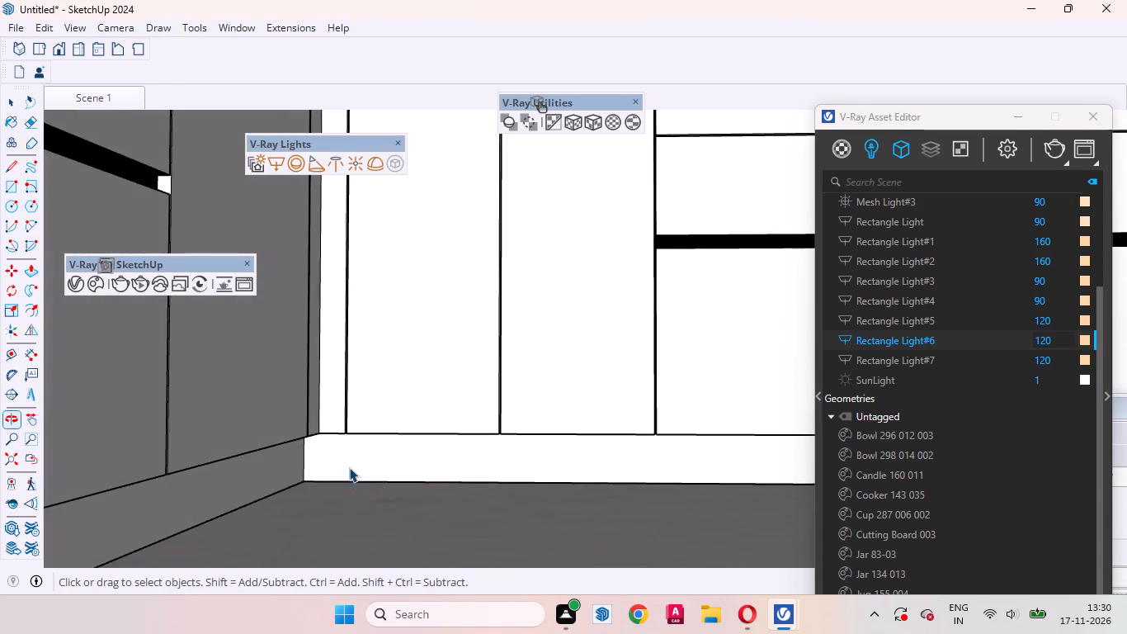
scroll(347, 458, up, 9)
middle_drag(575, 526, 593, 471)
scroll(408, 453, up, 3)
click(100, 102)
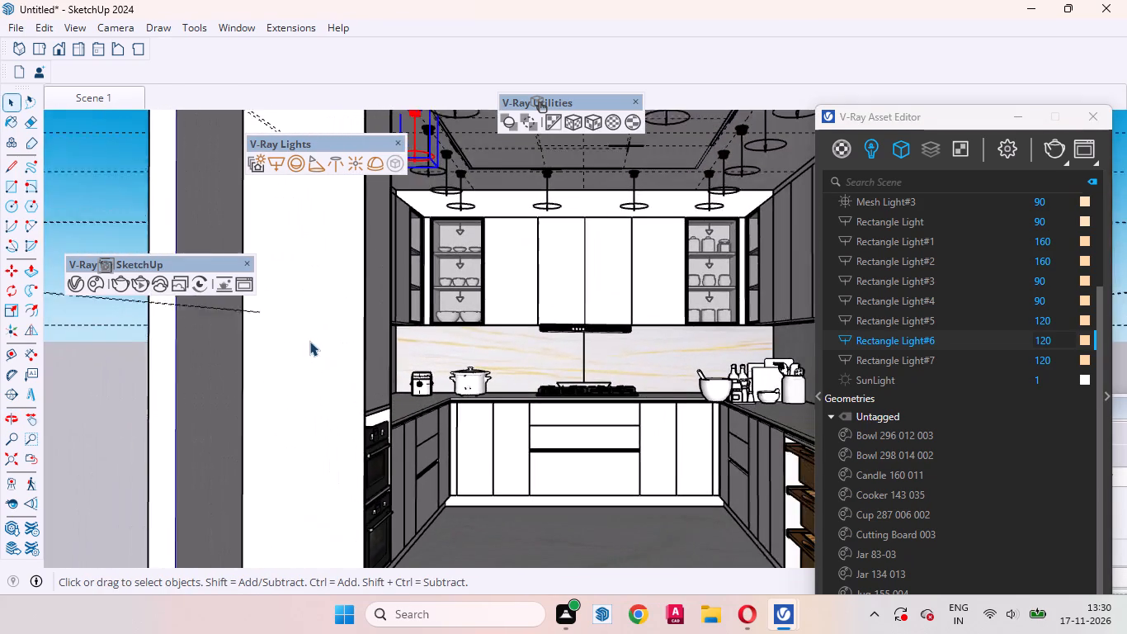
scroll(436, 287, down, 8)
click(662, 457)
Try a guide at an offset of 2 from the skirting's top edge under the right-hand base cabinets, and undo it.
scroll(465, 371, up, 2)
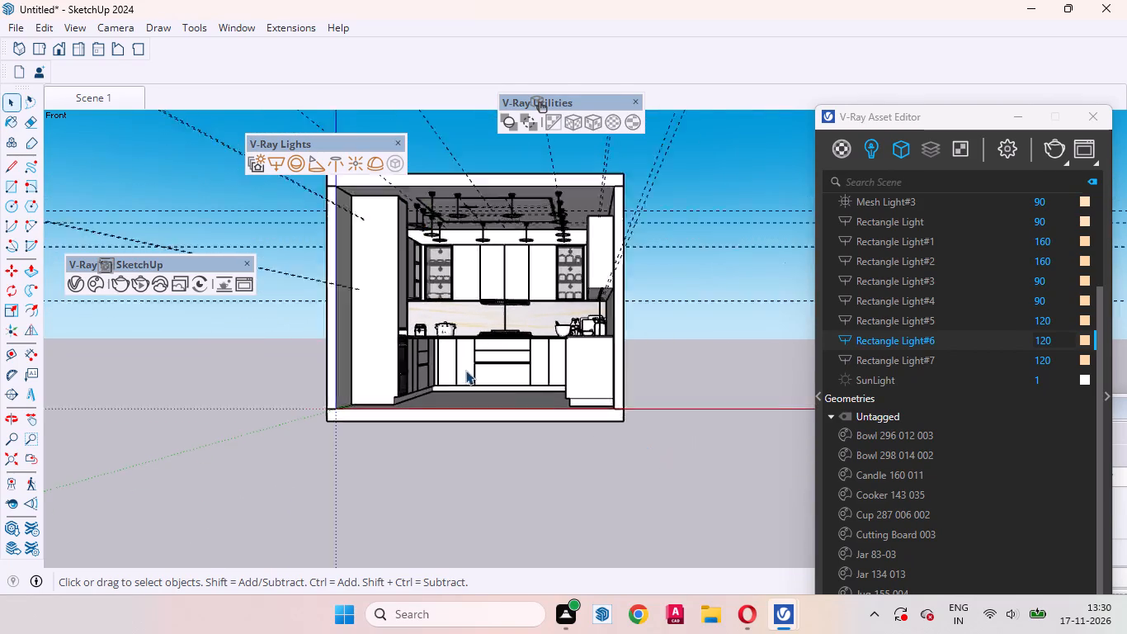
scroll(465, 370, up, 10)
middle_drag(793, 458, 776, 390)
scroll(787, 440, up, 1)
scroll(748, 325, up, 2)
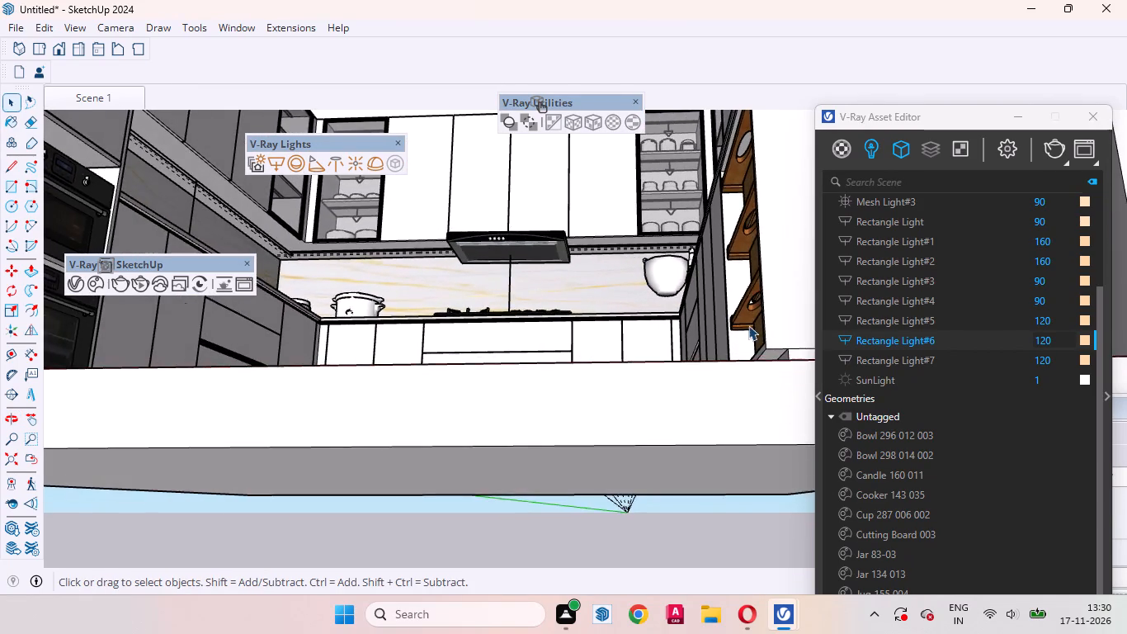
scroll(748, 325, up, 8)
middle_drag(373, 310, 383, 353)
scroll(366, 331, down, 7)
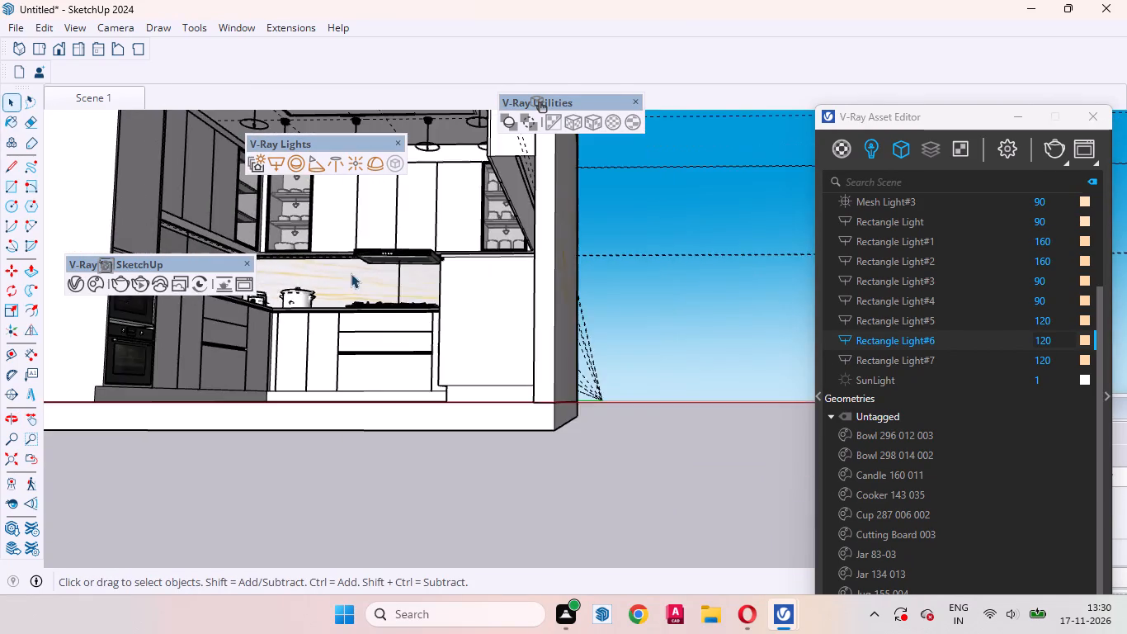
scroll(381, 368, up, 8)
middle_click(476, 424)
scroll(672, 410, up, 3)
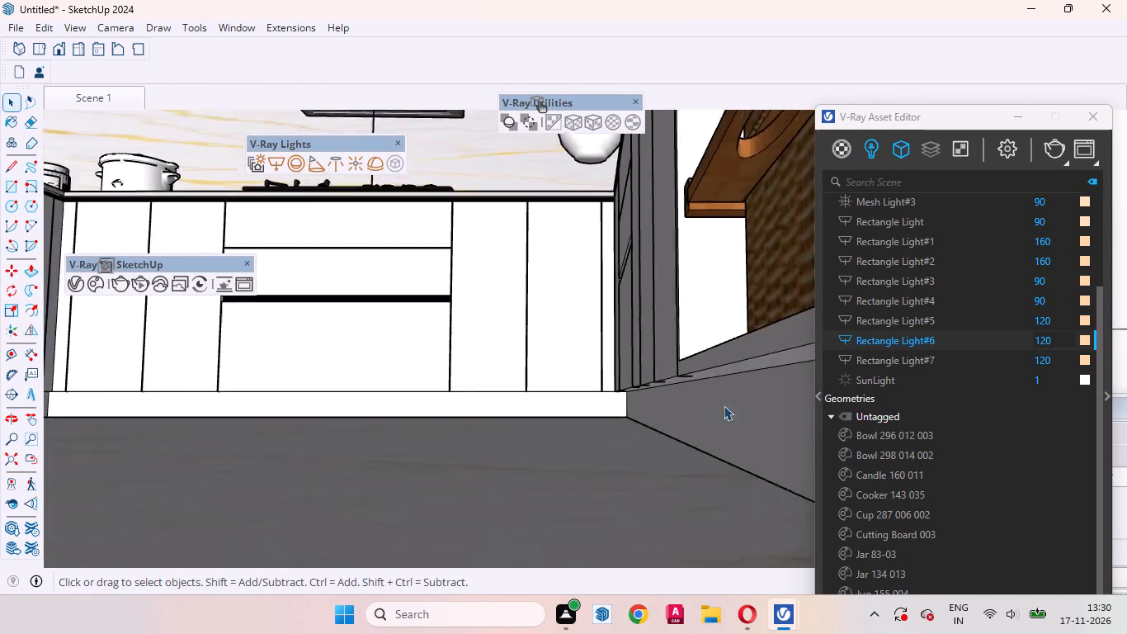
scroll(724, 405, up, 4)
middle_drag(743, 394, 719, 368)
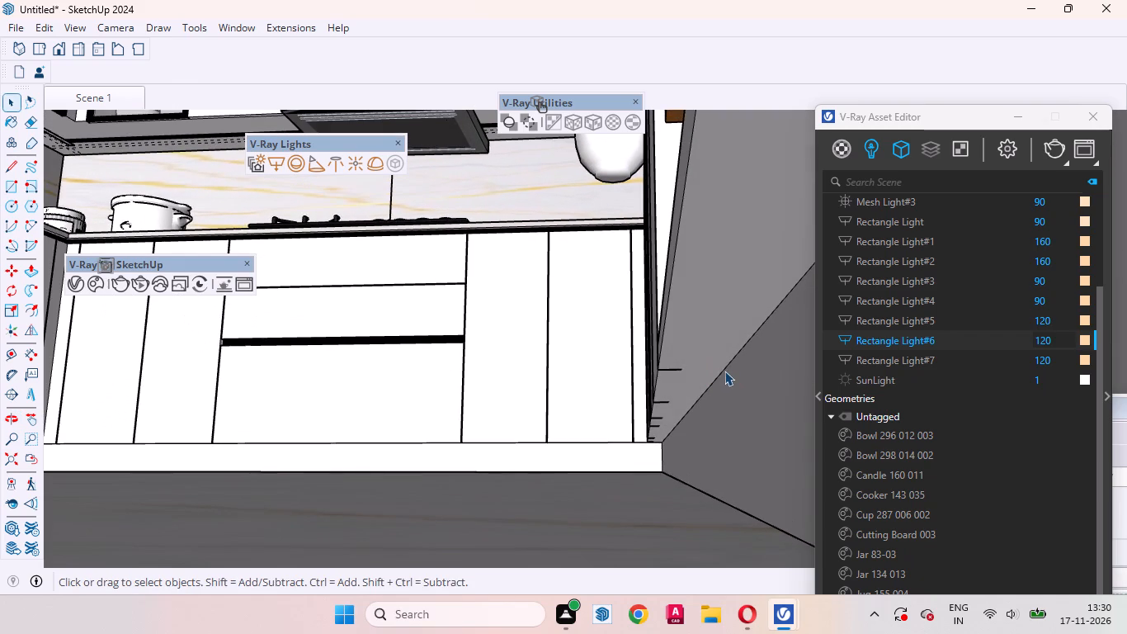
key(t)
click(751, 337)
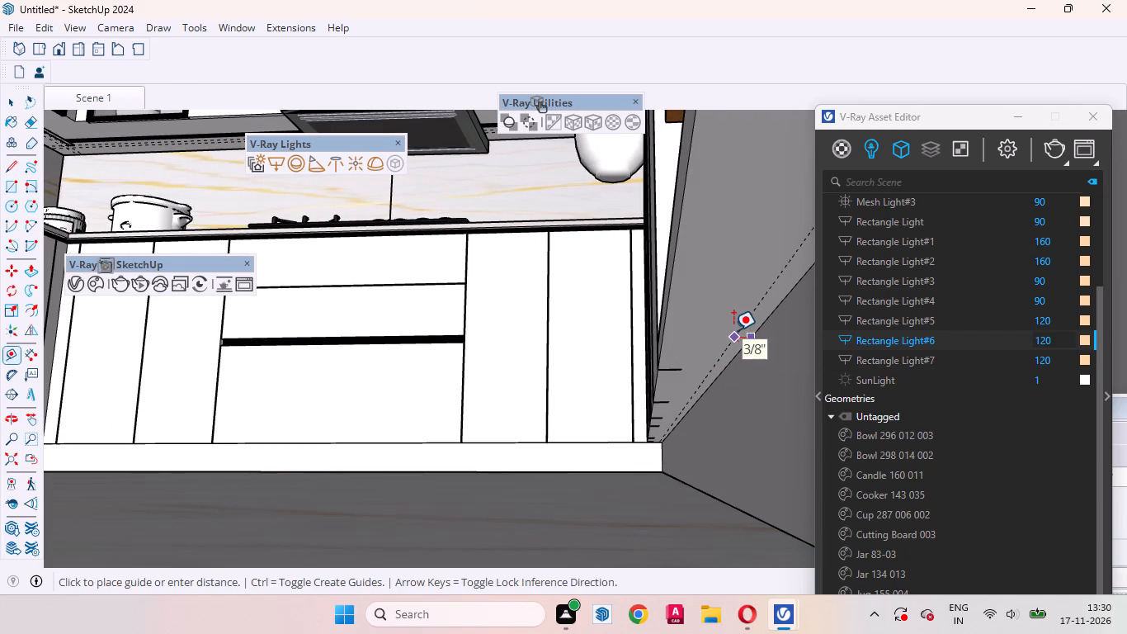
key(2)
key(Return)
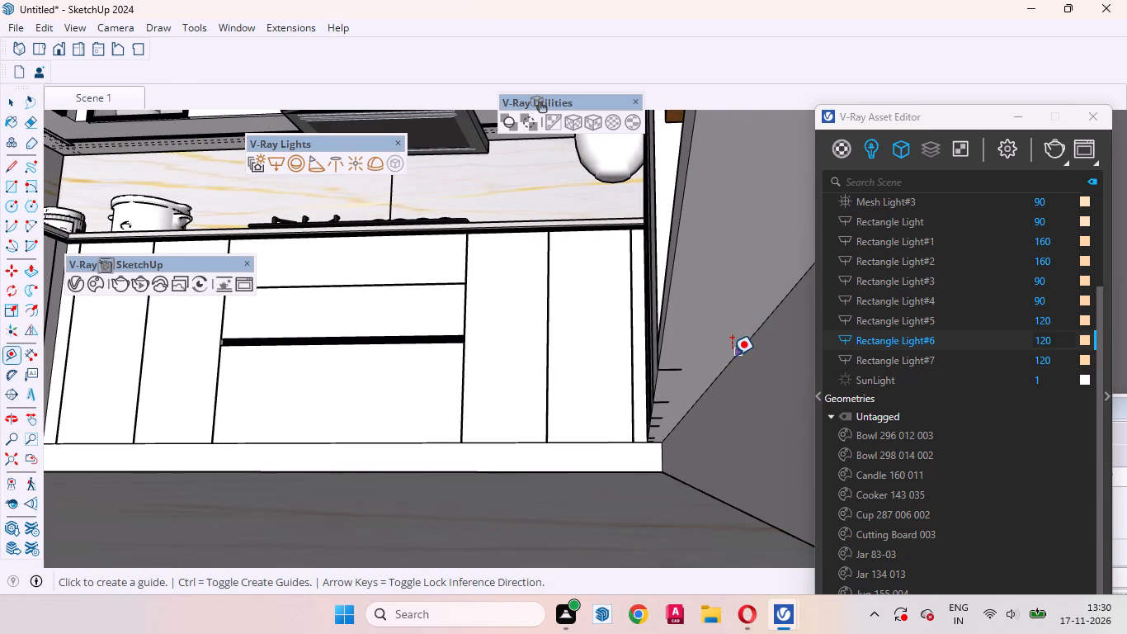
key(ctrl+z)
Add a guide on the underside of the right-hand base cabinets, 12 mm out from the skirting's top edge.
click(760, 327)
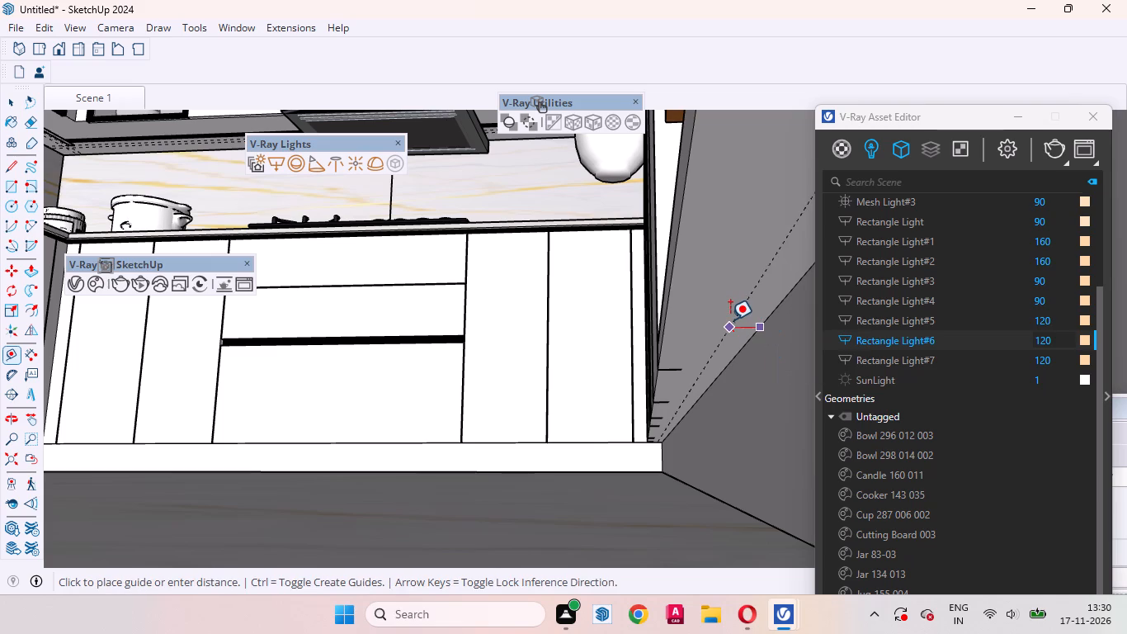
text(0.)
key(BackSpace)
key(BackSpace)
key(BackSpace)
key(BackSpace)
text(12mm)
key(Return)
Add a second guide under the right-hand base cabinets, 20 mm farther out from the first guide.
click(751, 300)
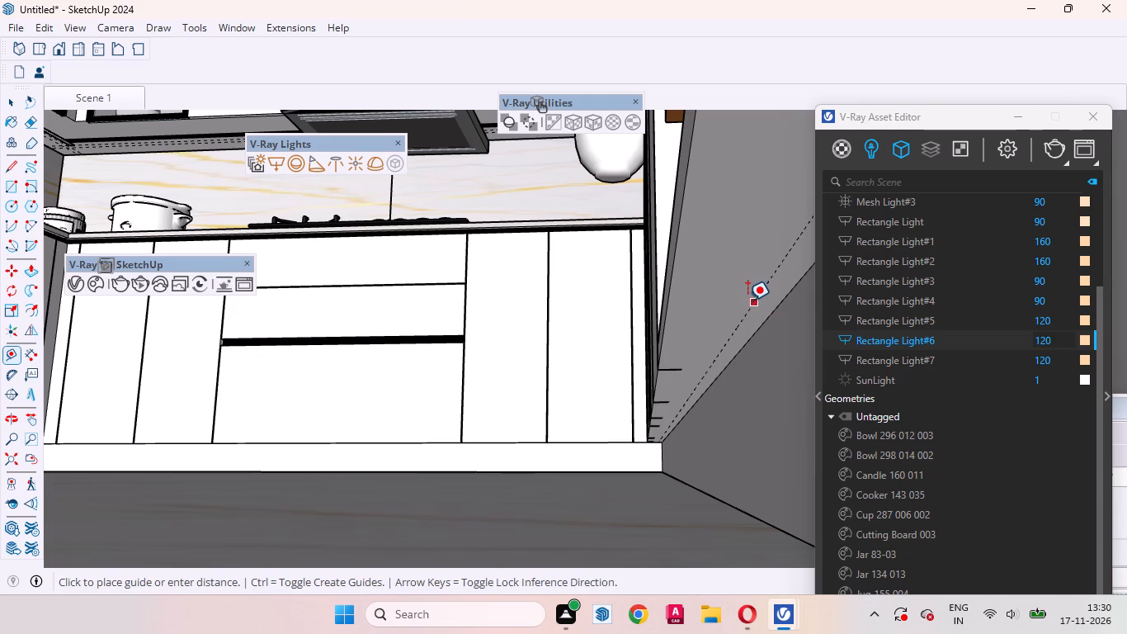
scroll(715, 308, up, 2)
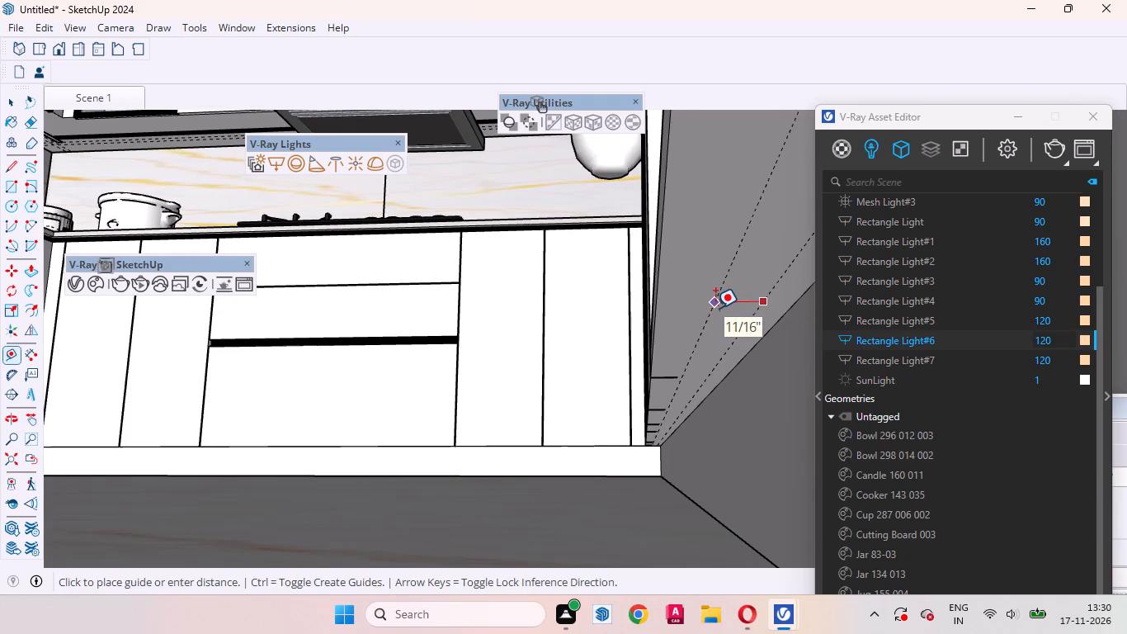
text(20)
text(mm)
key(Return)
key(space)
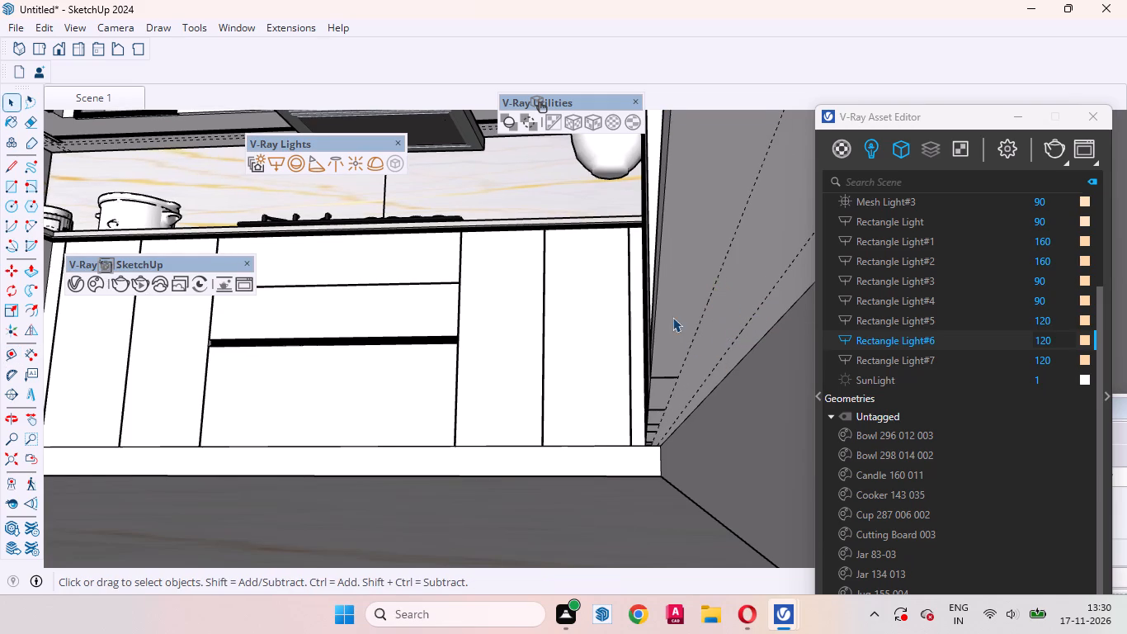
Add a guide on the underside of the back wall's base cabinets, 12 mm out from the skirting's top edge.
scroll(672, 317, down, 7)
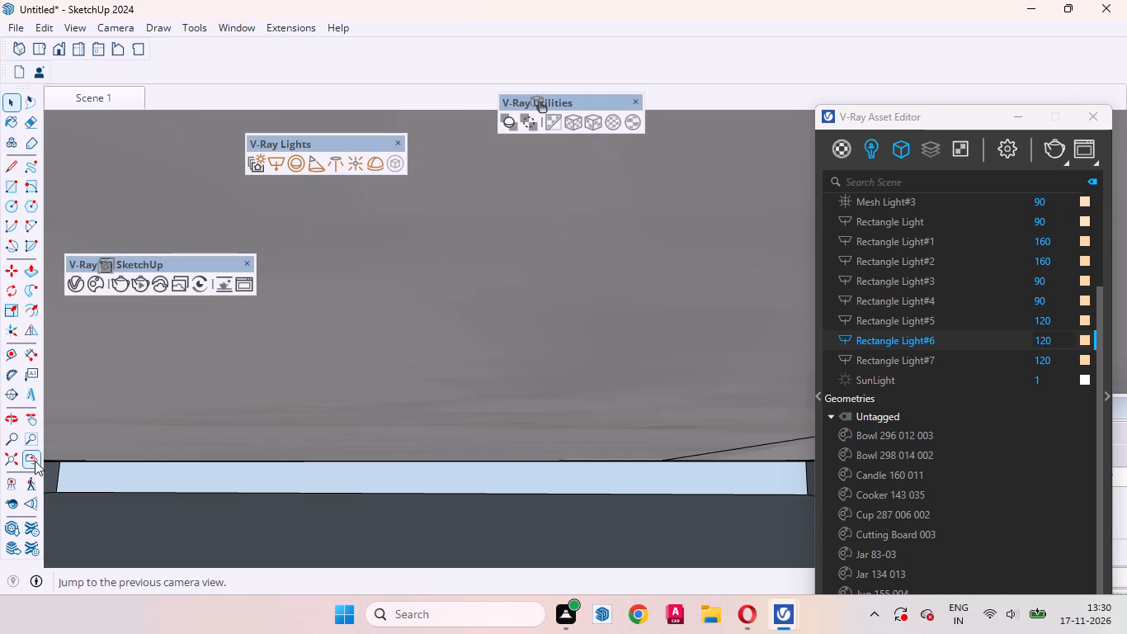
click(31, 456)
middle_drag(599, 442, 700, 468)
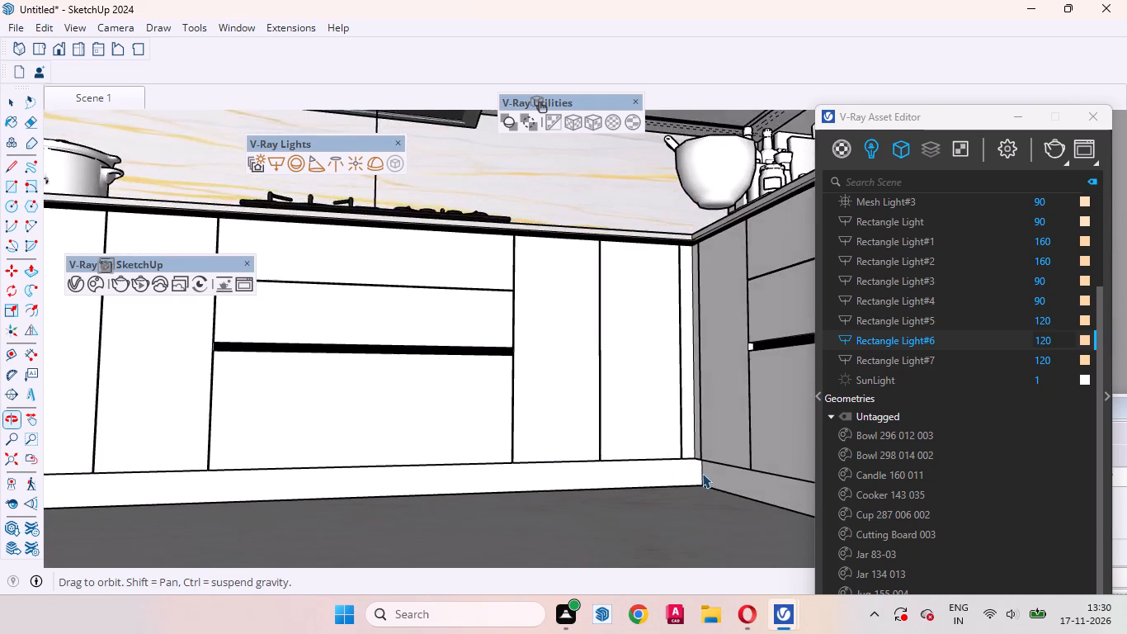
scroll(706, 477, up, 20)
scroll(706, 477, up, 4)
middle_drag(617, 469, 615, 414)
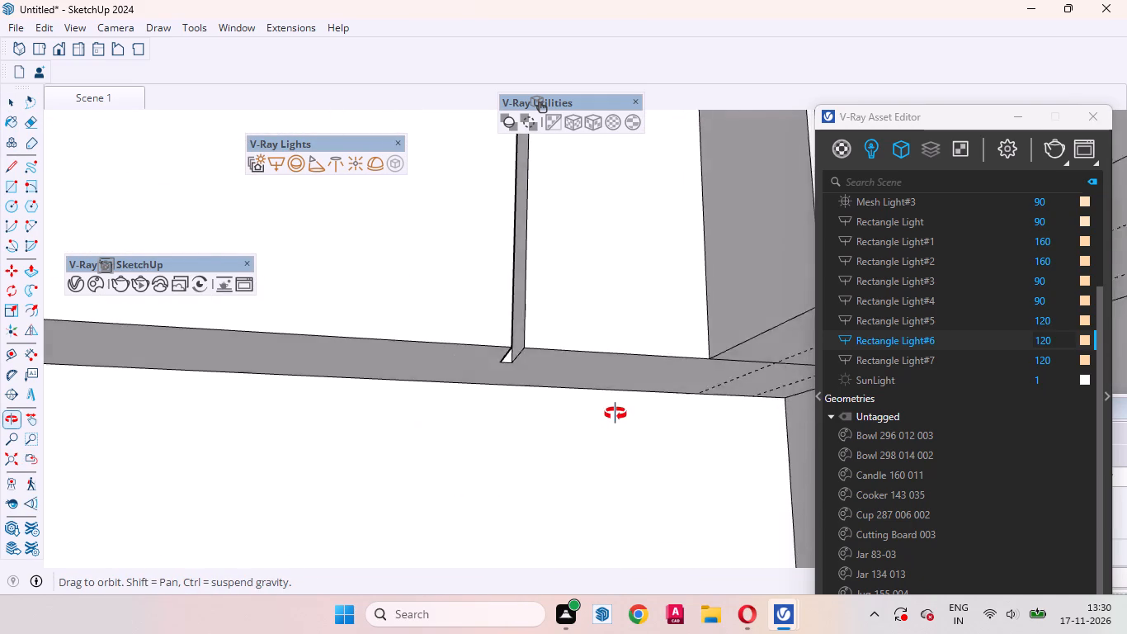
middle_drag(615, 414, 605, 366)
scroll(542, 381, up, 7)
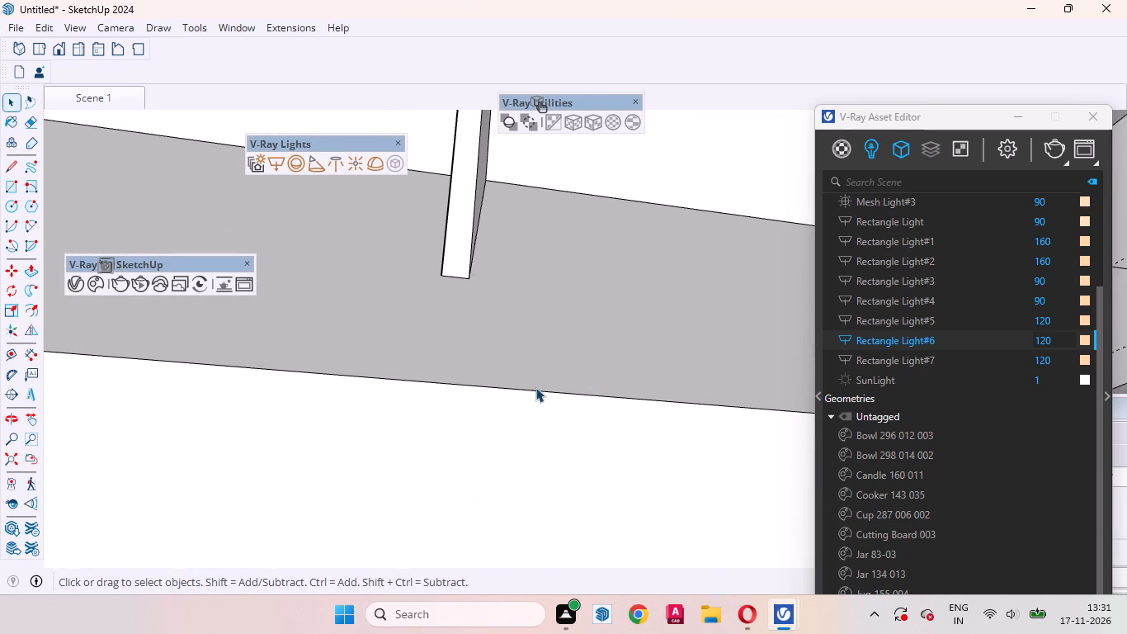
key(t)
click(494, 383)
text(12mm)
key(Return)
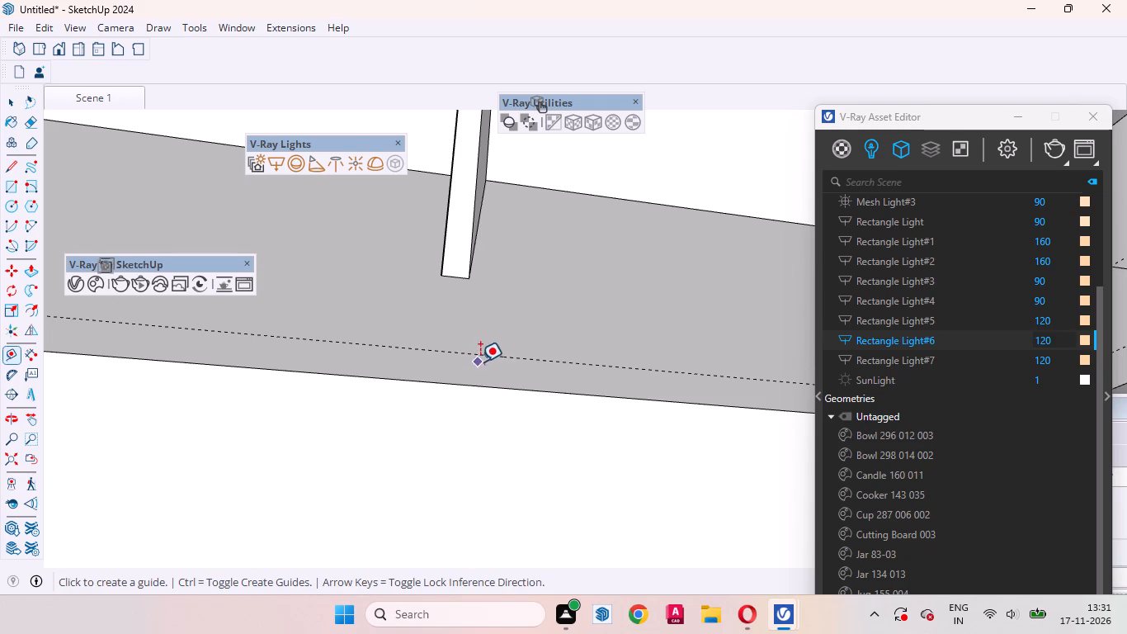
Add a second guide under the back wall's base cabinets, 20 mm farther out from the first guide.
click(483, 357)
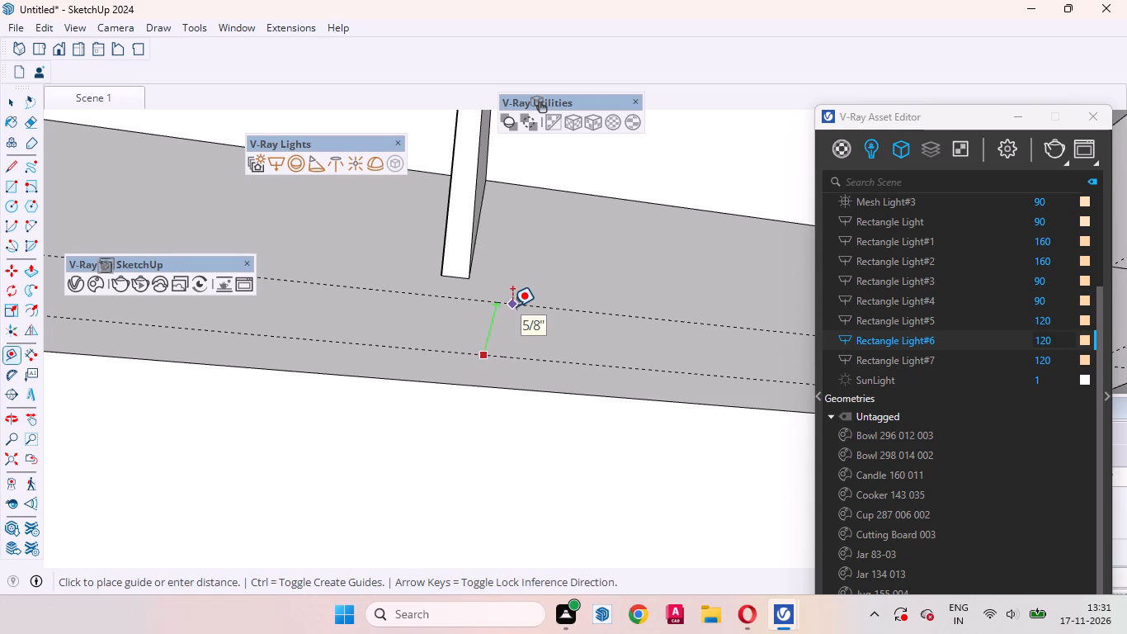
text(20mm)
key(Return)
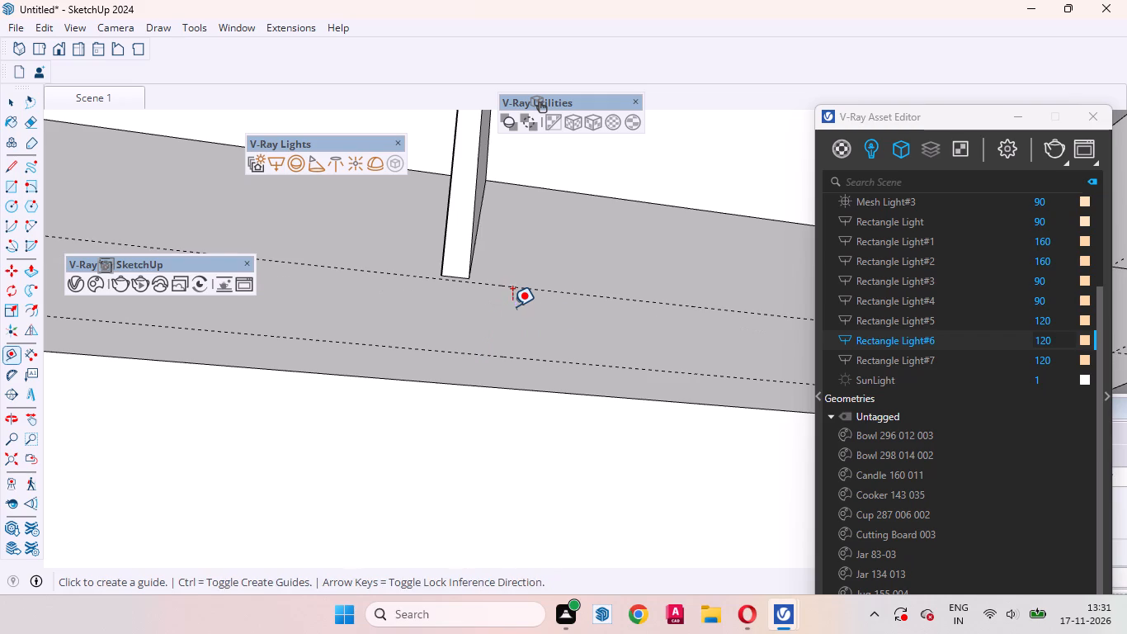
key(space)
scroll(601, 291, down, 8)
middle_drag(606, 299, 625, 462)
scroll(581, 357, down, 4)
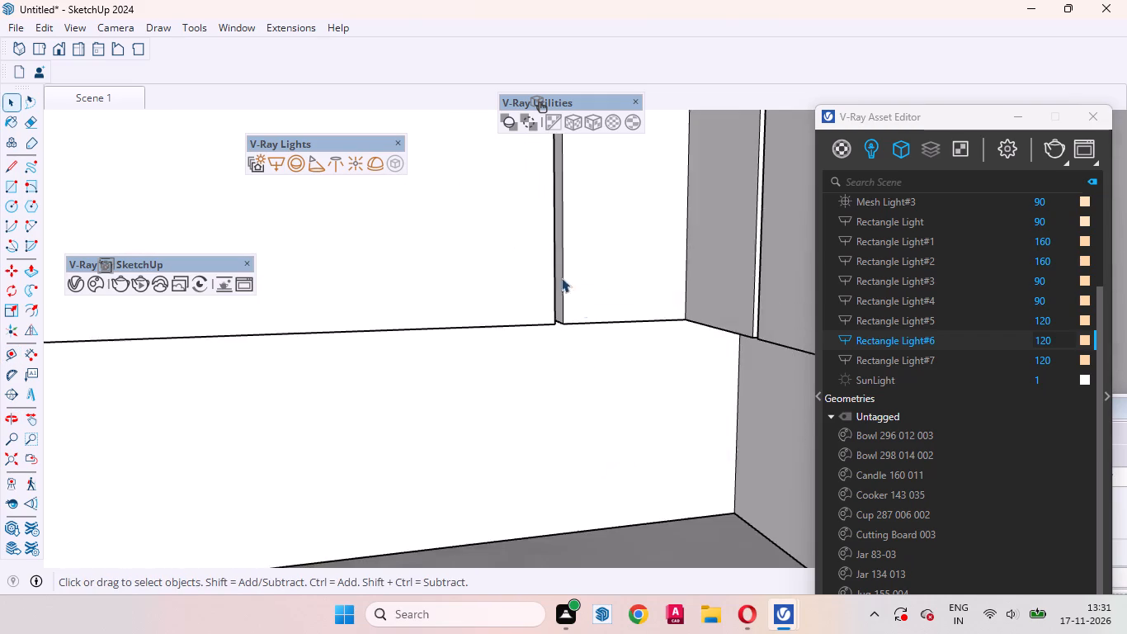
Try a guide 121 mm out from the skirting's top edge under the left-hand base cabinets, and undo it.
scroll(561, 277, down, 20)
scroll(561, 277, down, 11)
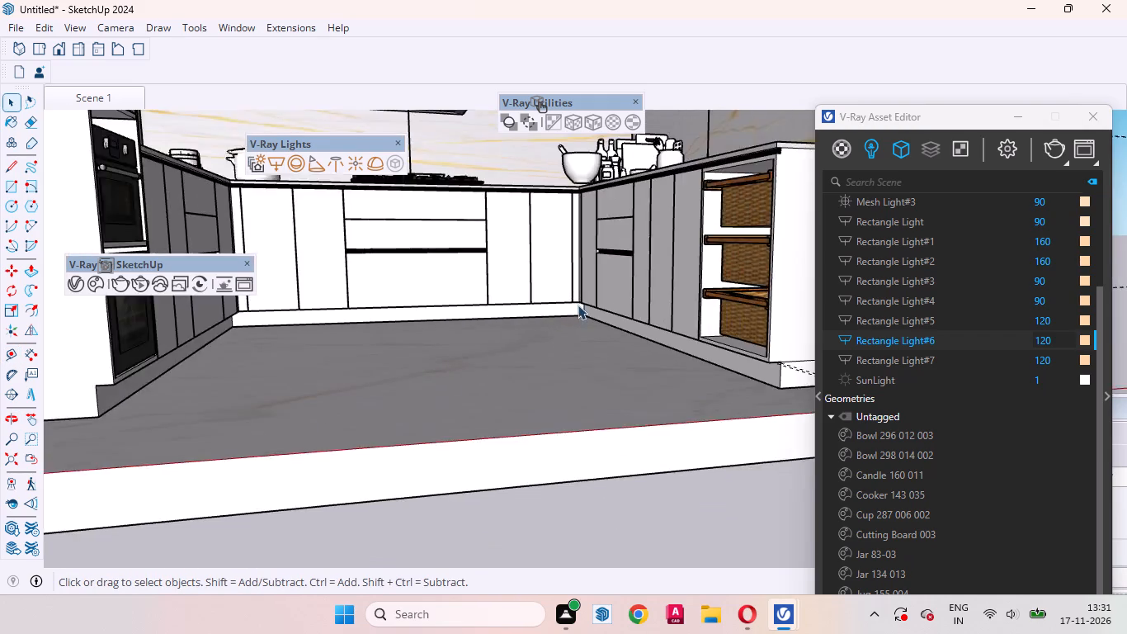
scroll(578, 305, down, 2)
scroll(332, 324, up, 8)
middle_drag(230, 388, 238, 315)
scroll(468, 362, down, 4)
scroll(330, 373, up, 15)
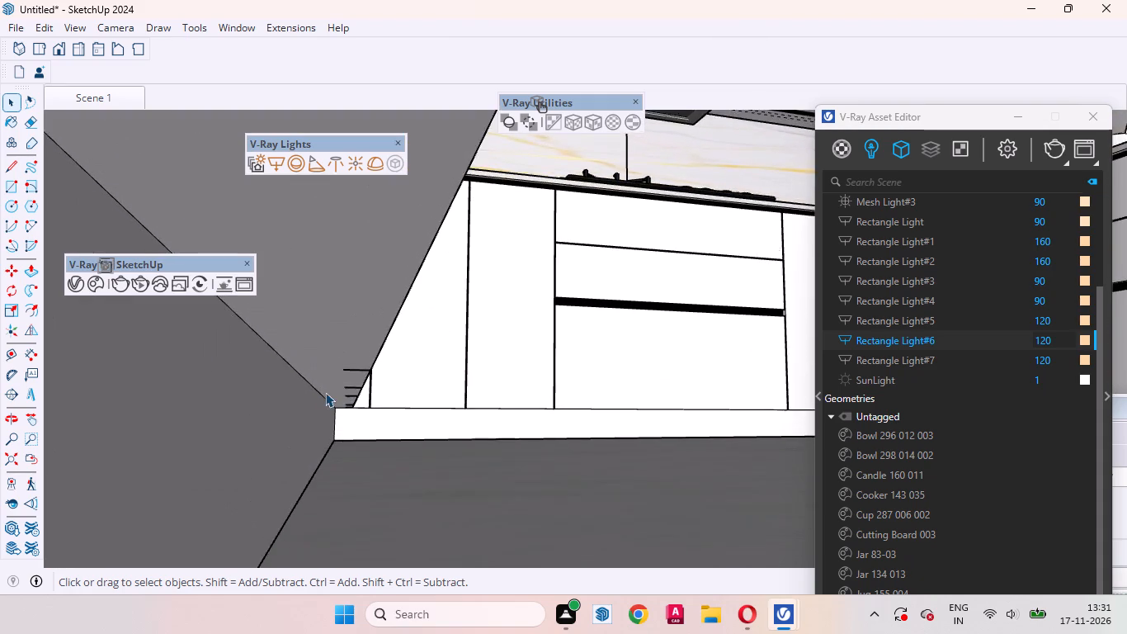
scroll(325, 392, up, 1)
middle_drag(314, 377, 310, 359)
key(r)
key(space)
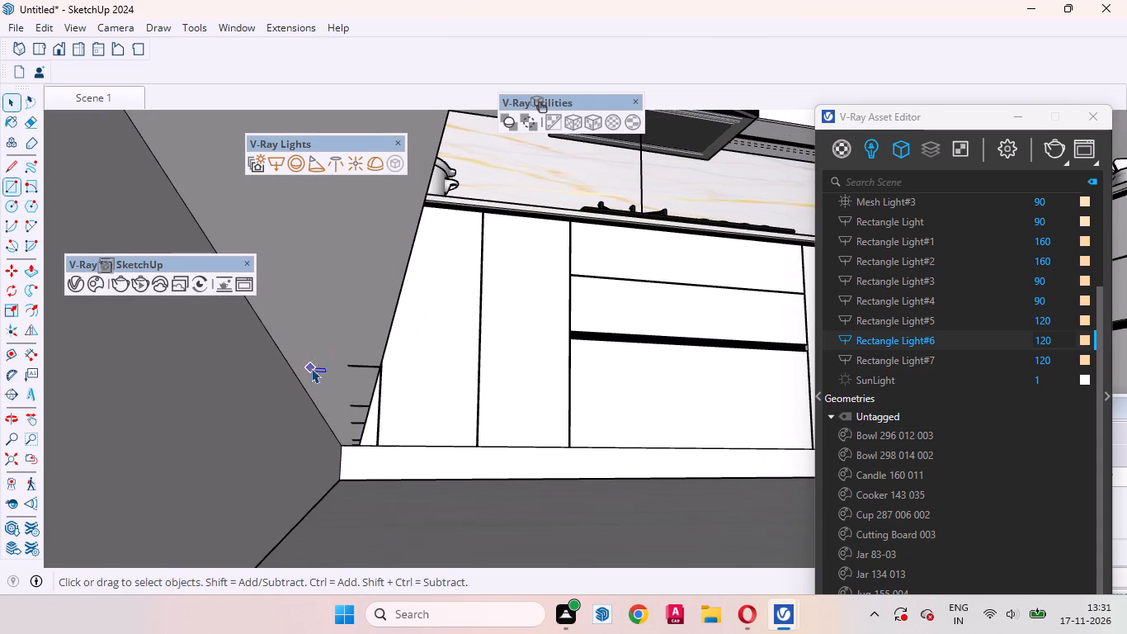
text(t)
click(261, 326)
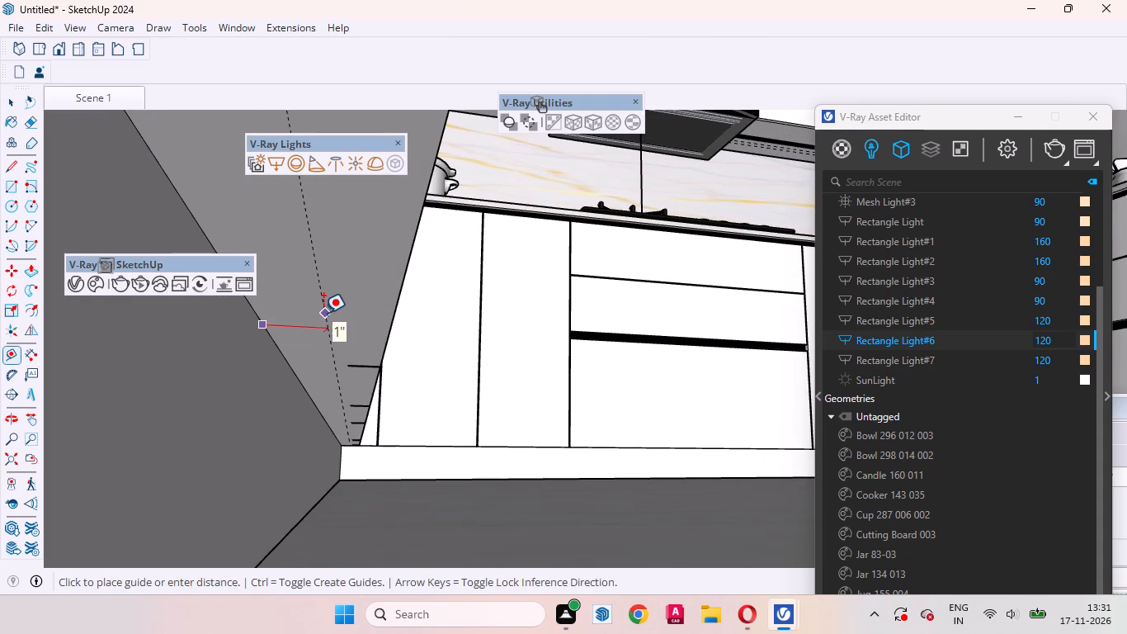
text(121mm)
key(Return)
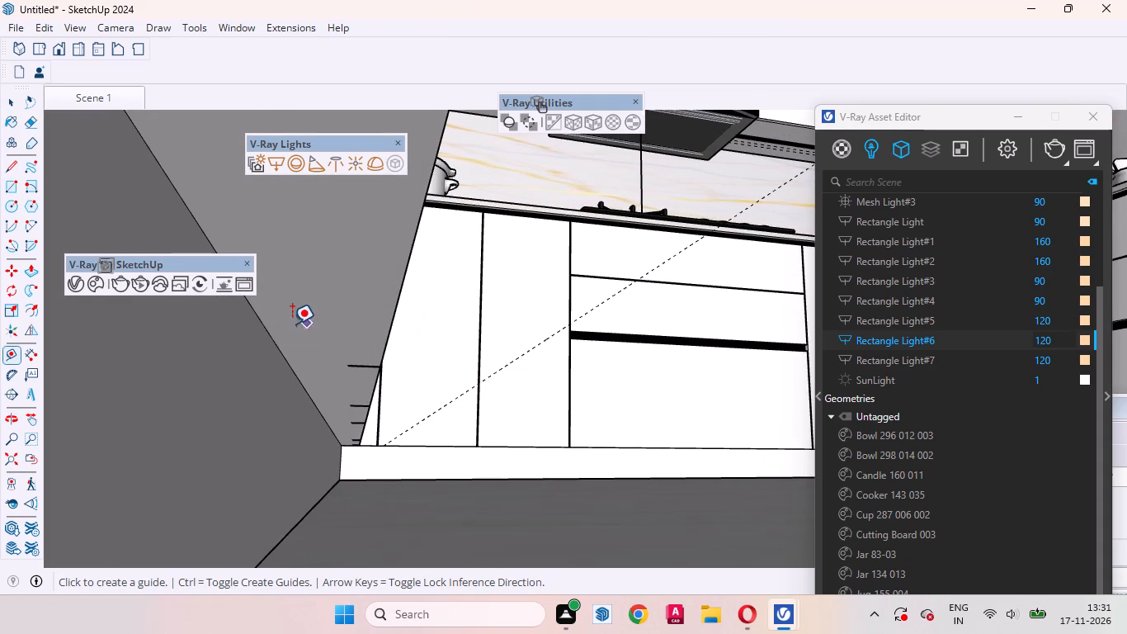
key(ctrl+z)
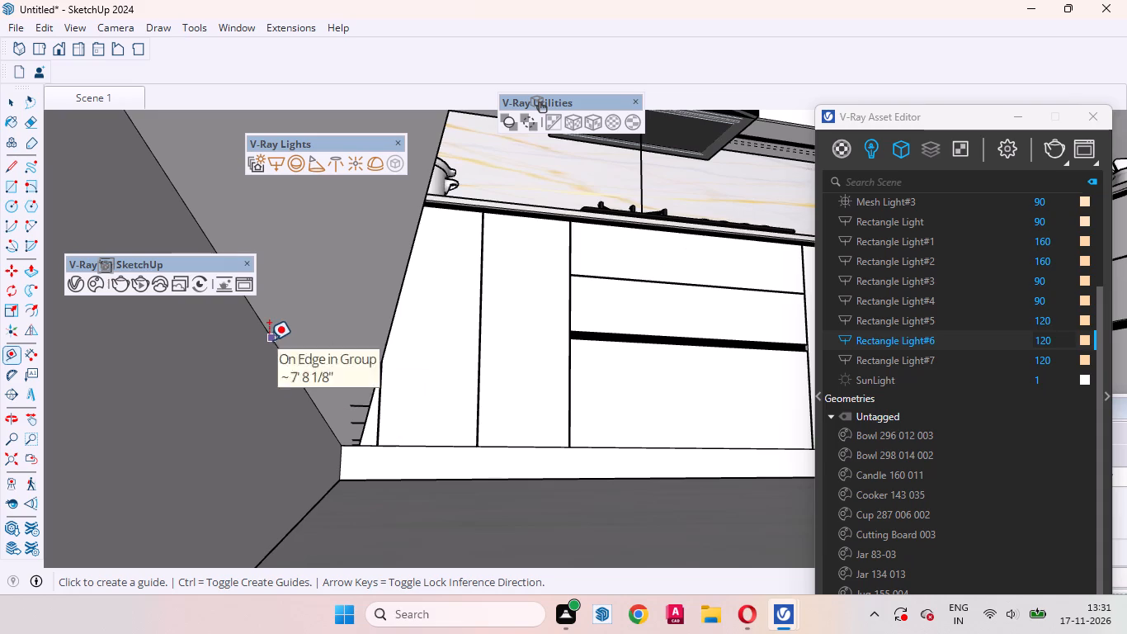
Add a guide on the underside of the left-hand base cabinets, 12 mm out from the skirting's top edge.
click(269, 340)
text(12mm)
key(Return)
Add a second guide under the left-hand base cabinets, 20 mm farther out from the first guide.
click(289, 321)
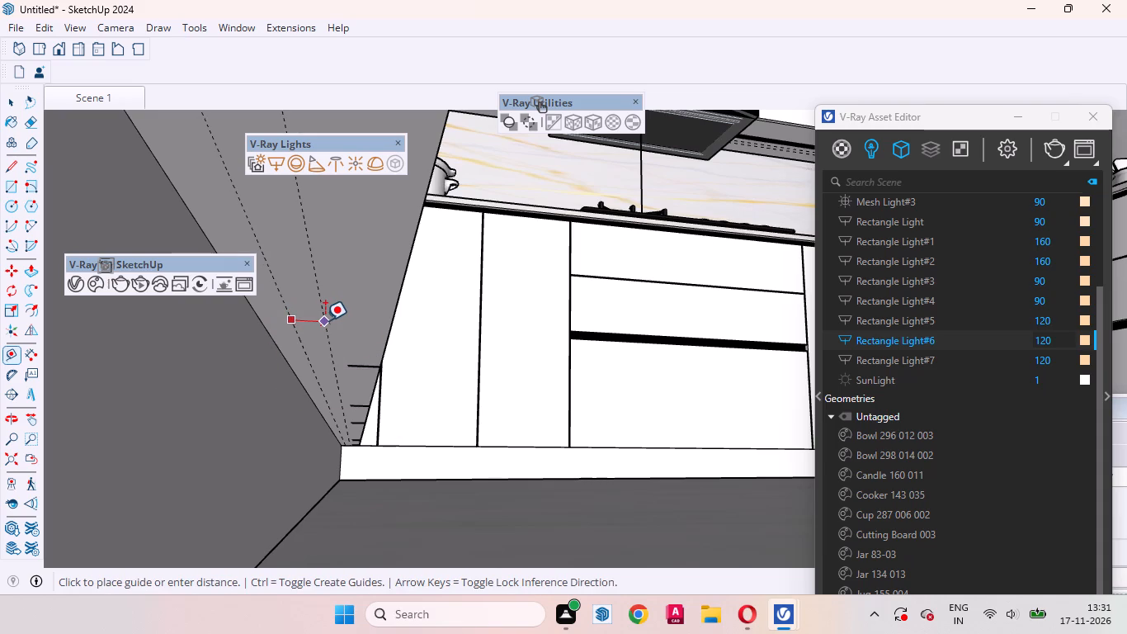
text(20mm)
key(Return)
key(space)
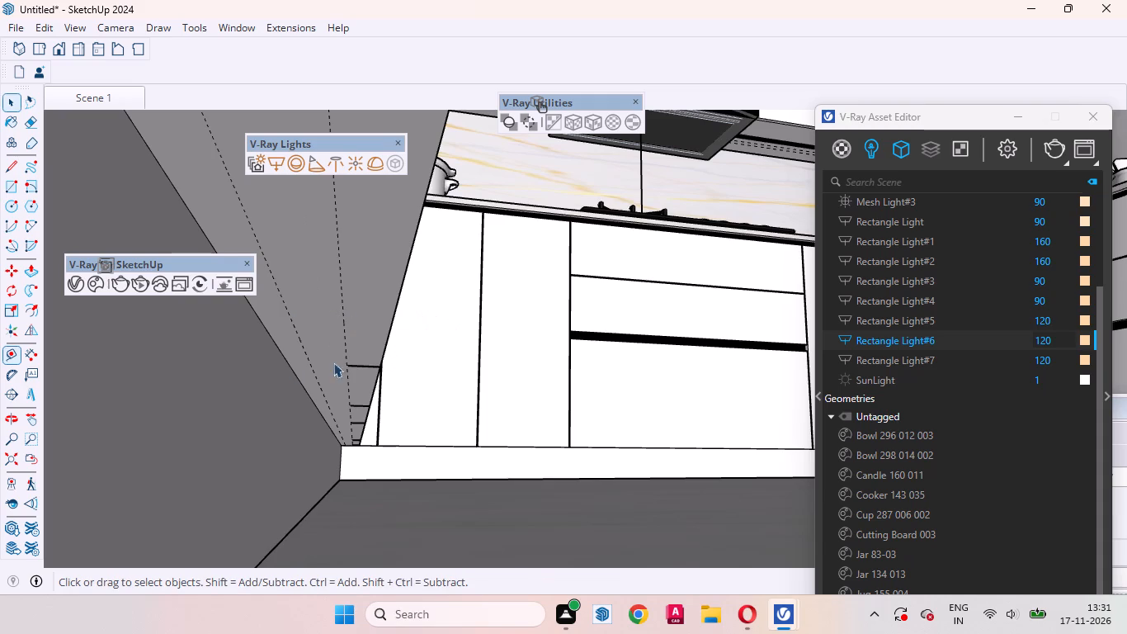
Draw a V-Ray rectangle light under the back wall's base cabinets, between its two guides from the left-hand corner to the right-hand corner.
scroll(281, 367, down, 14)
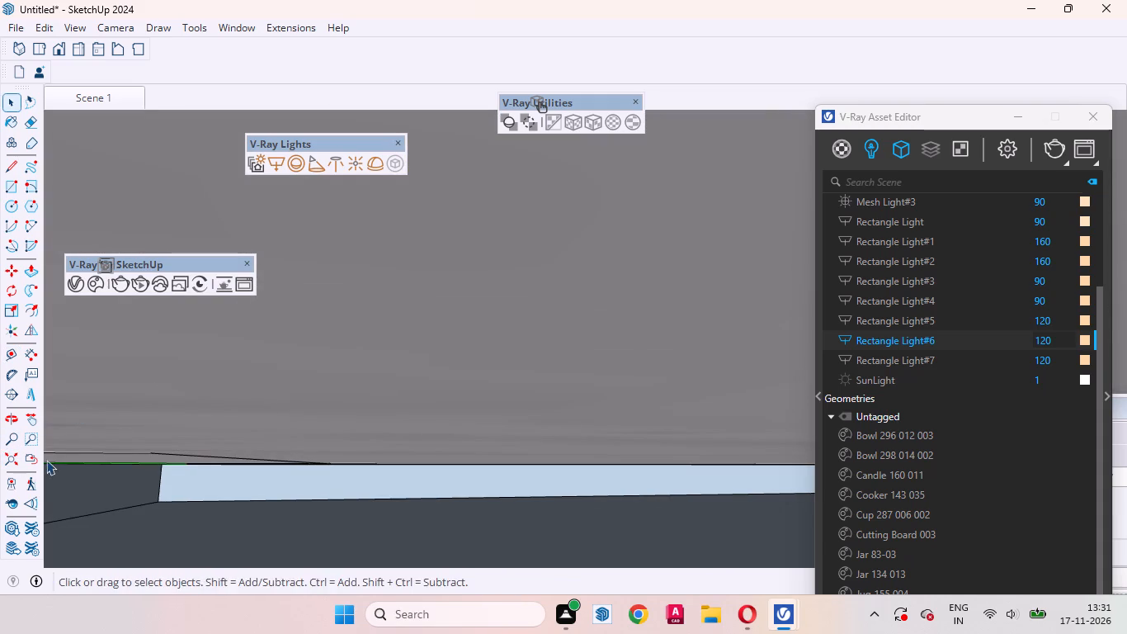
click(37, 460)
middle_drag(395, 405, 297, 405)
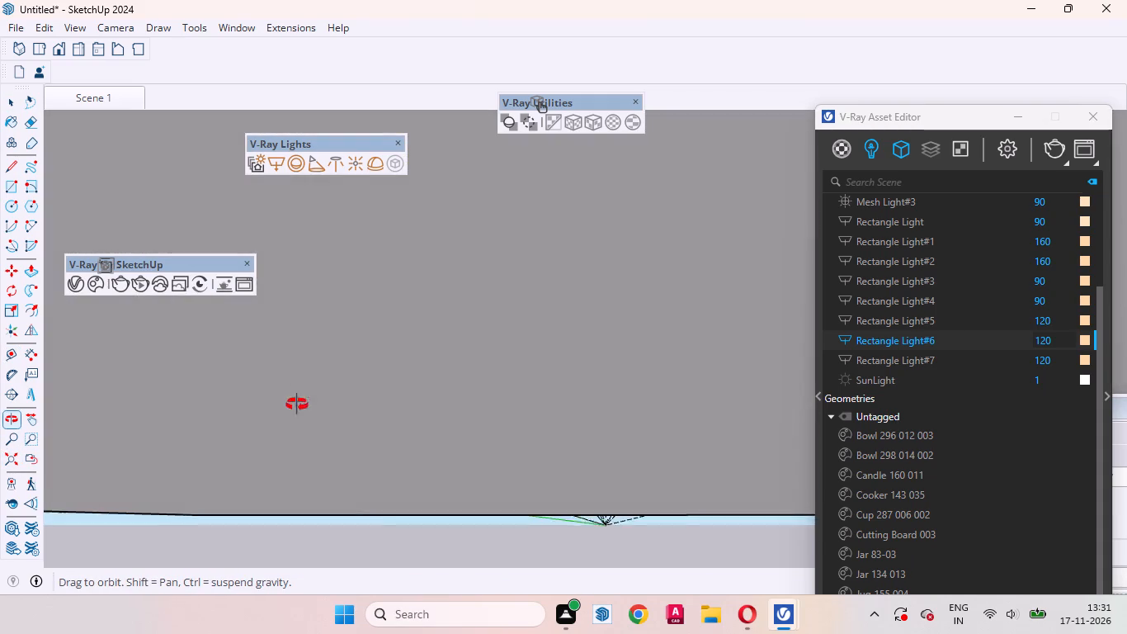
middle_drag(297, 405, 297, 449)
scroll(306, 471, up, 10)
middle_drag(344, 509, 331, 453)
middle_drag(326, 468, 331, 480)
scroll(315, 478, up, 13)
middle_drag(294, 406, 298, 388)
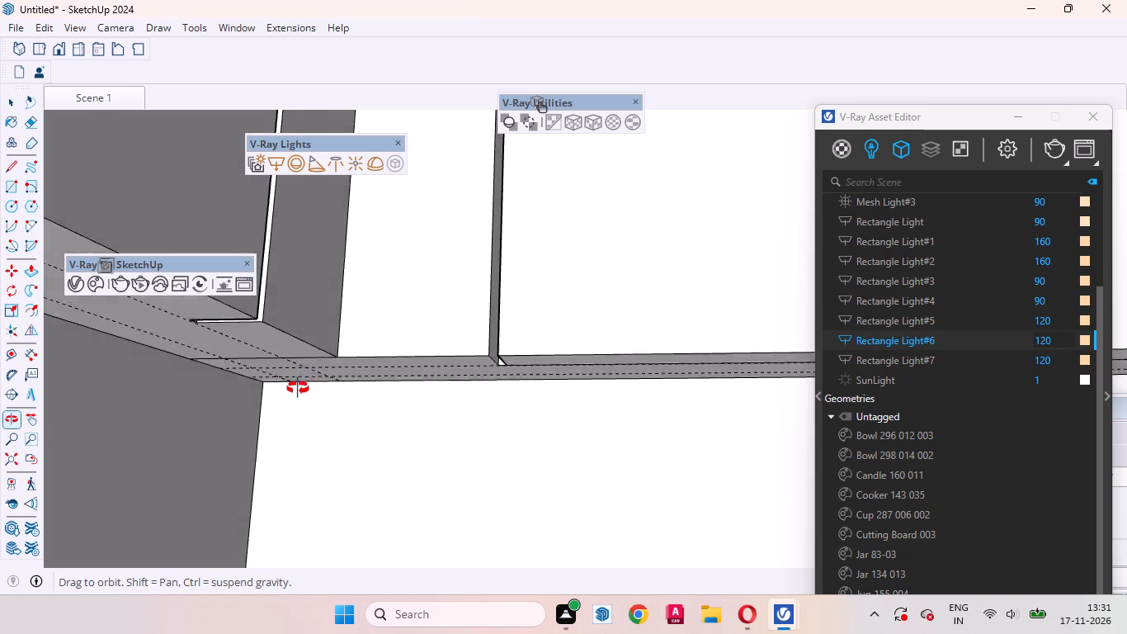
middle_drag(298, 388, 354, 359)
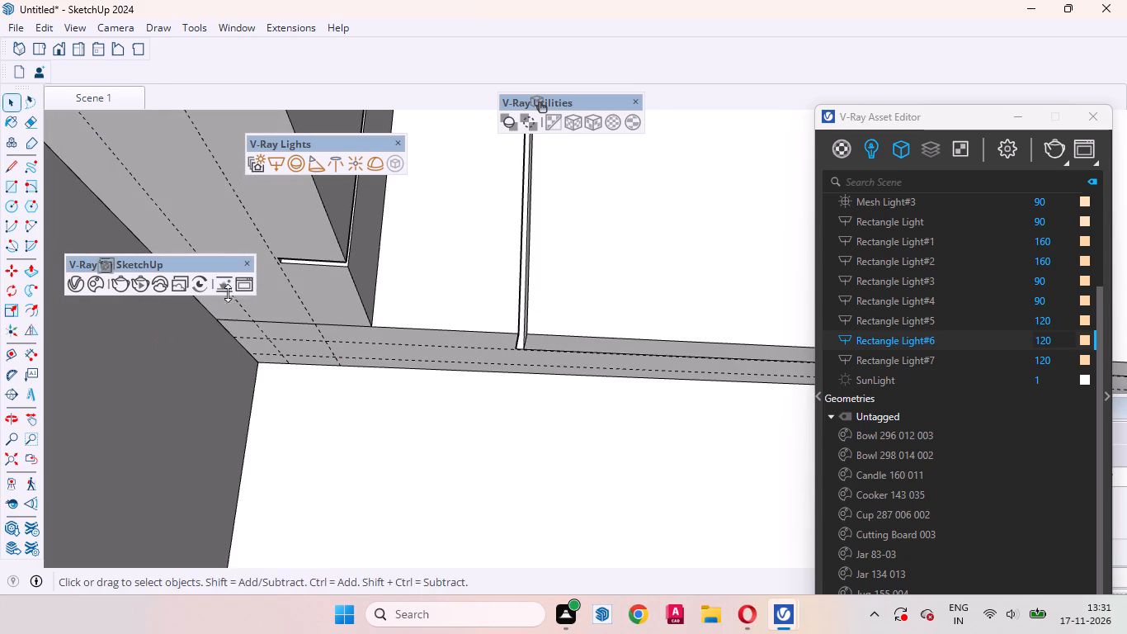
click(276, 162)
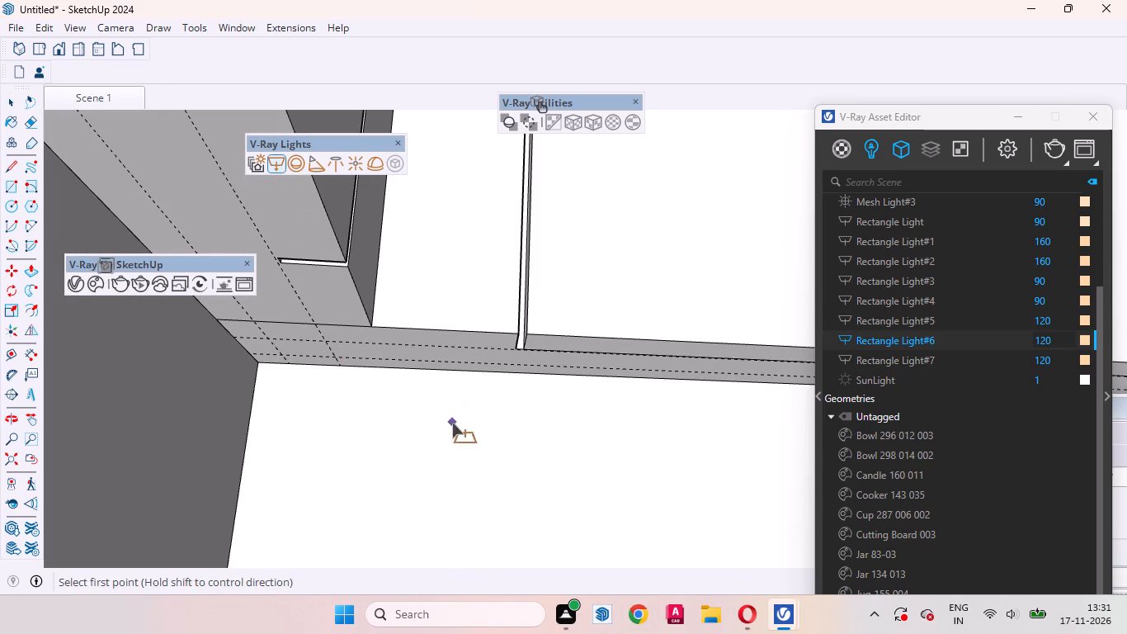
click(288, 354)
click(113, 92)
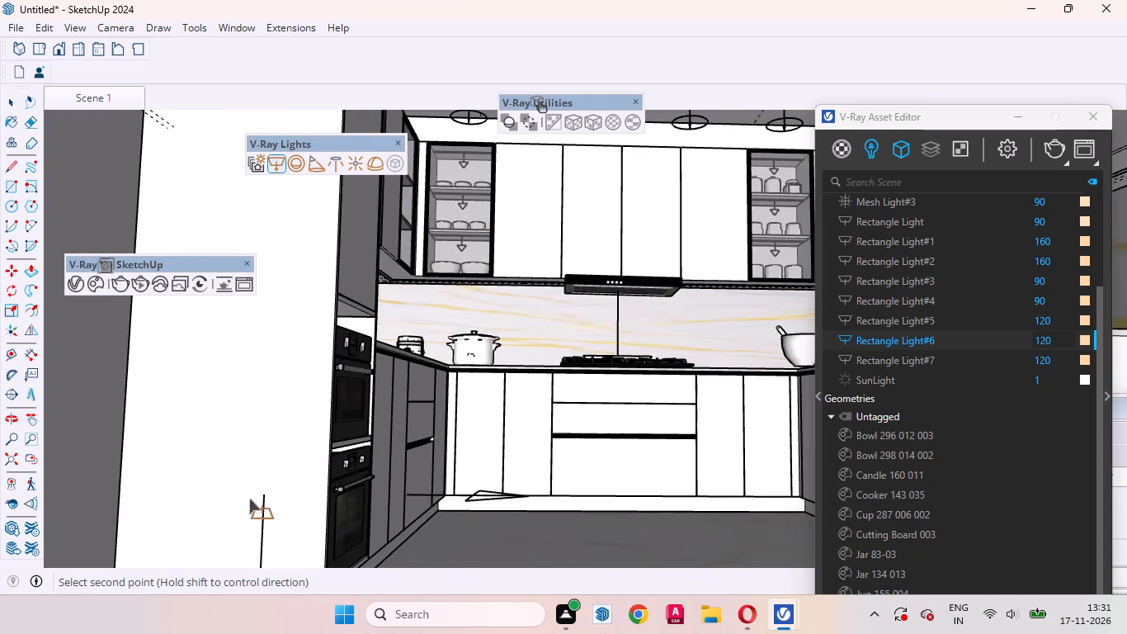
scroll(347, 457, down, 4)
scroll(568, 520, up, 11)
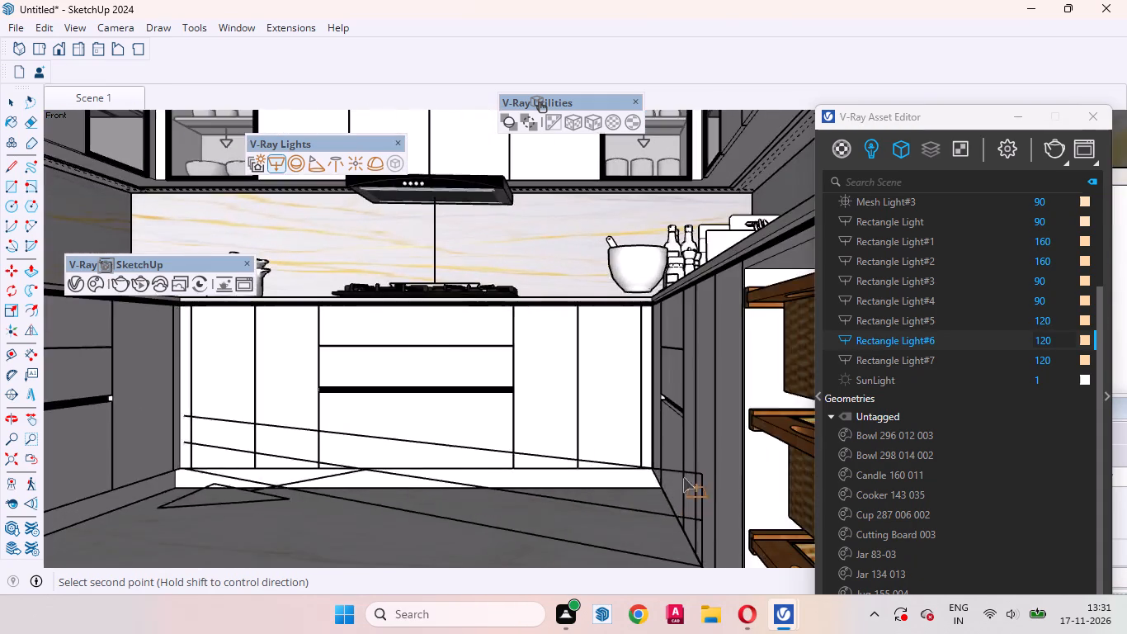
scroll(683, 477, up, 7)
middle_drag(615, 503, 680, 490)
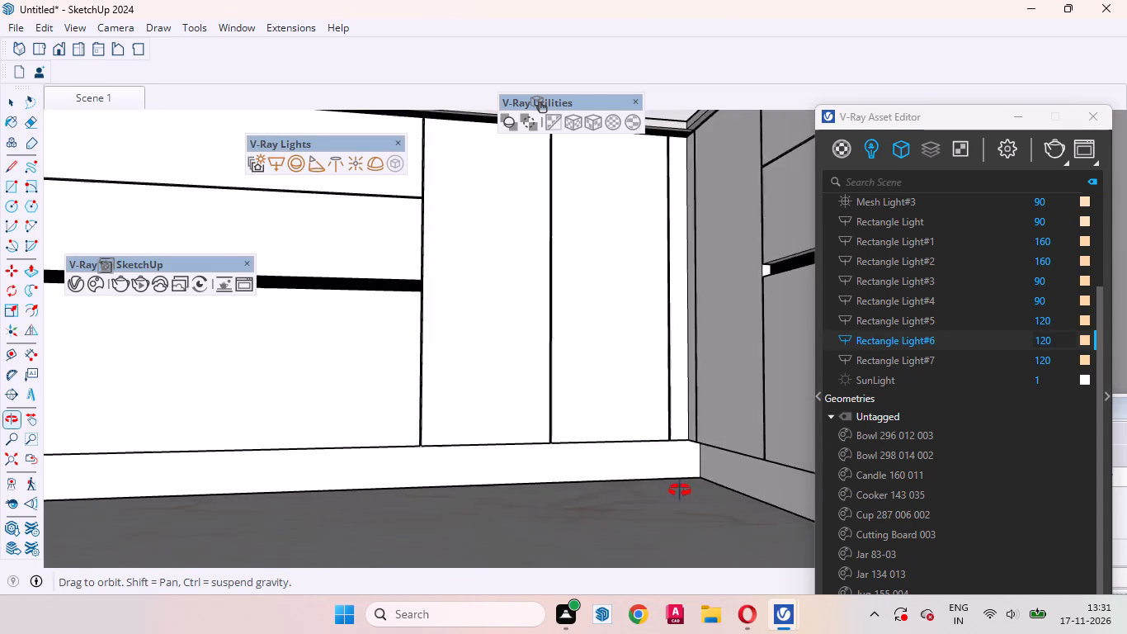
middle_drag(680, 490, 681, 486)
scroll(685, 439, up, 20)
scroll(685, 439, up, 6)
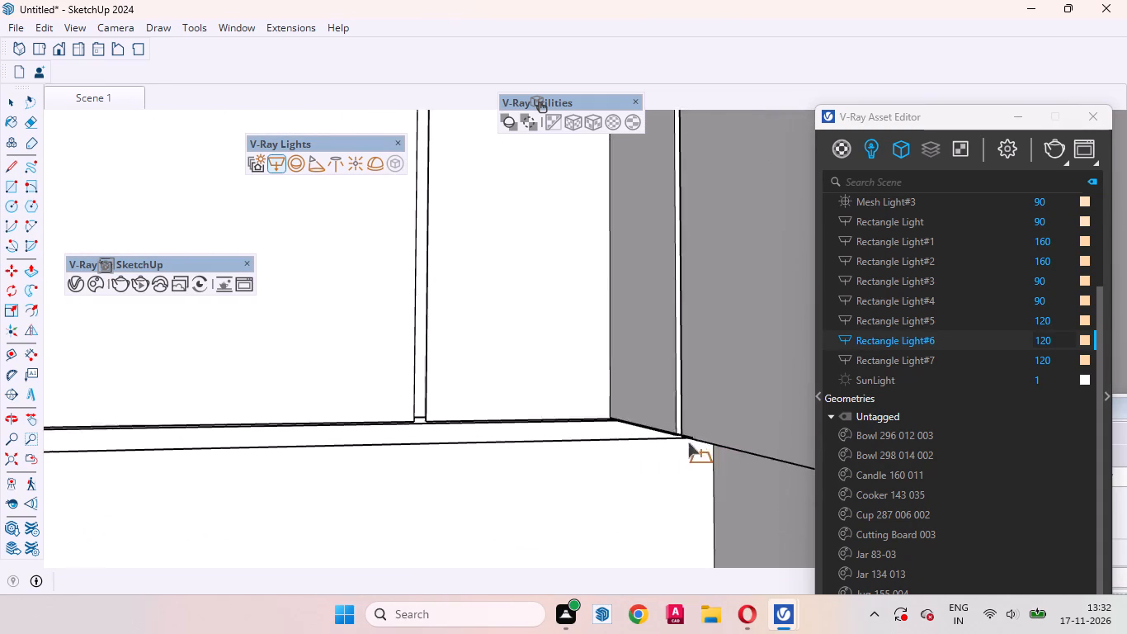
scroll(688, 442, up, 7)
middle_drag(627, 435, 642, 332)
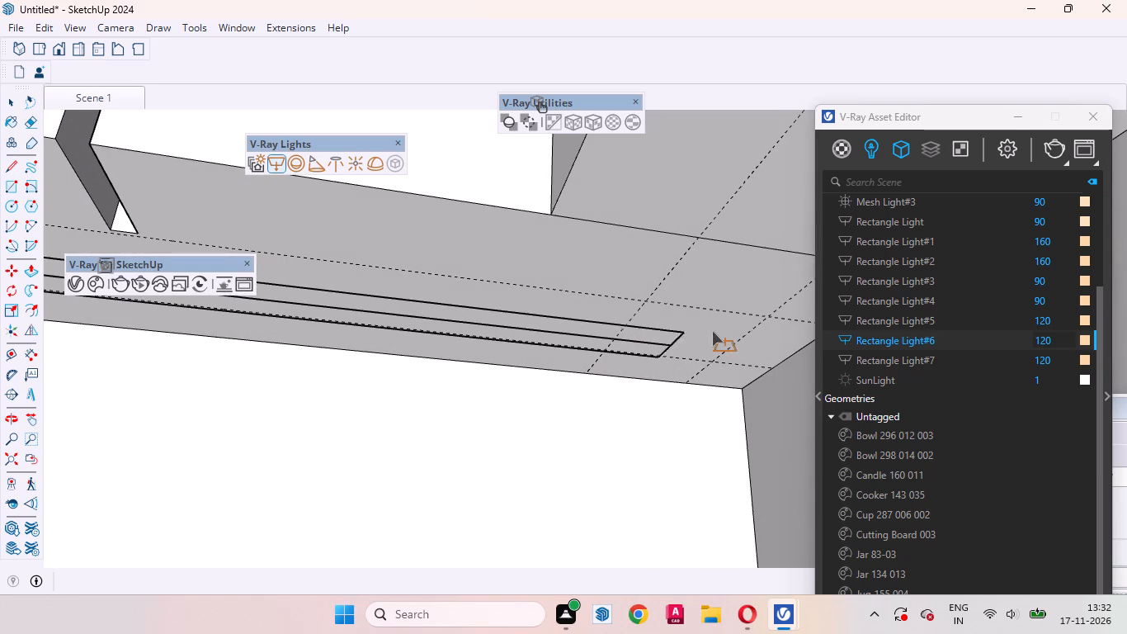
click(766, 316)
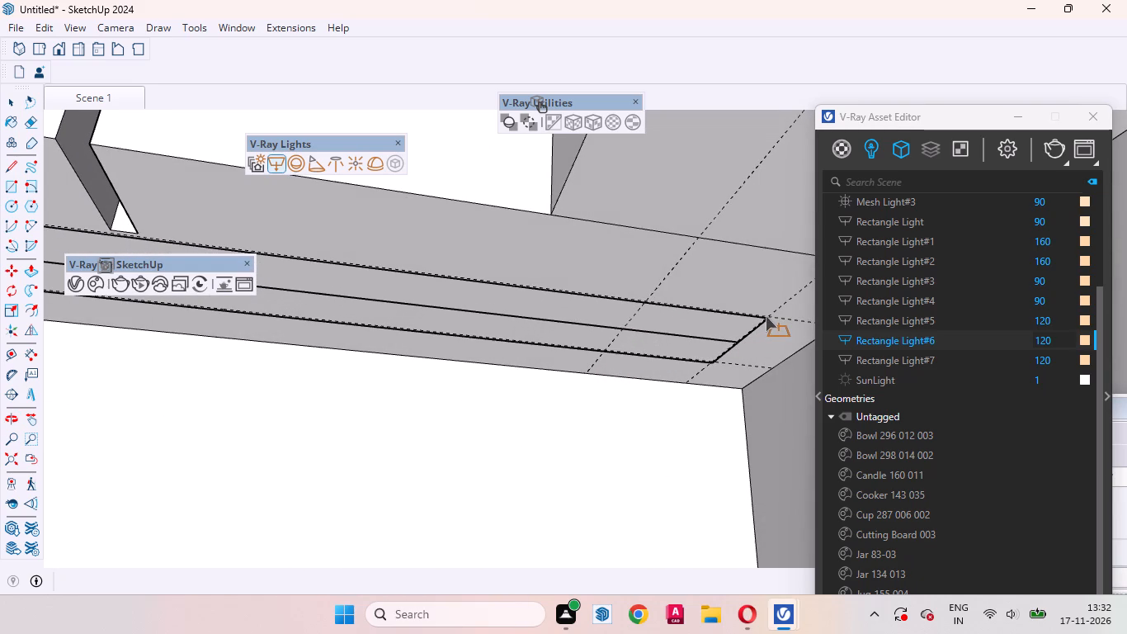
key(space)
Draw a V-Ray rectangle light under the right-hand base cabinets, between its two guides from the back corner to the front end.
scroll(475, 336, down, 5)
scroll(534, 340, up, 1)
scroll(534, 340, down, 1)
click(276, 163)
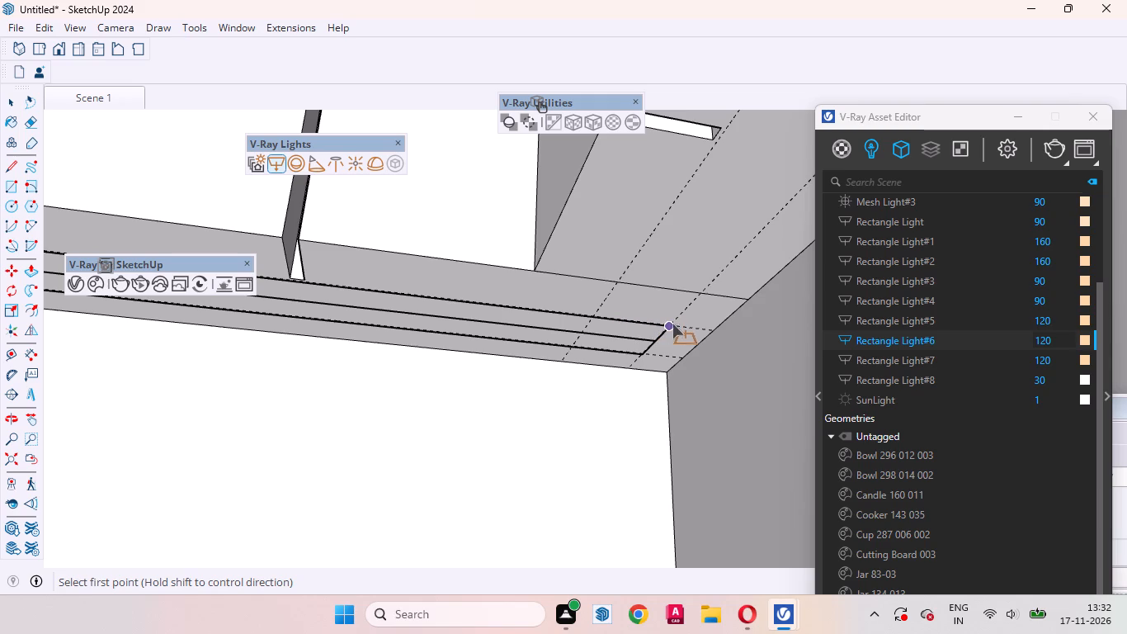
click(592, 313)
click(115, 99)
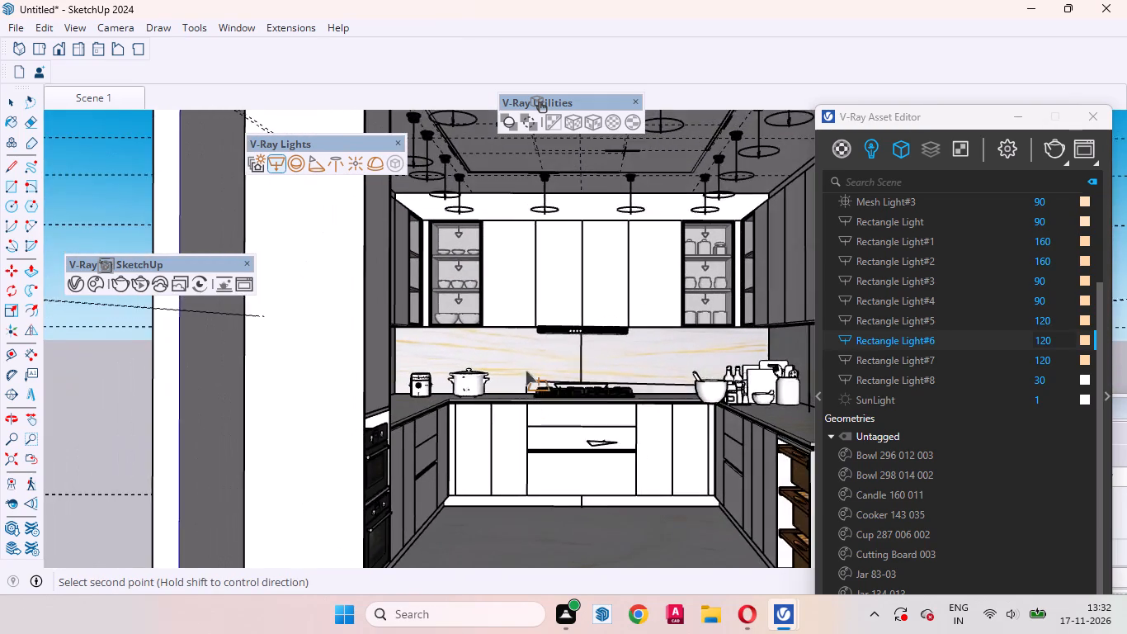
scroll(510, 319, down, 8)
scroll(664, 490, up, 14)
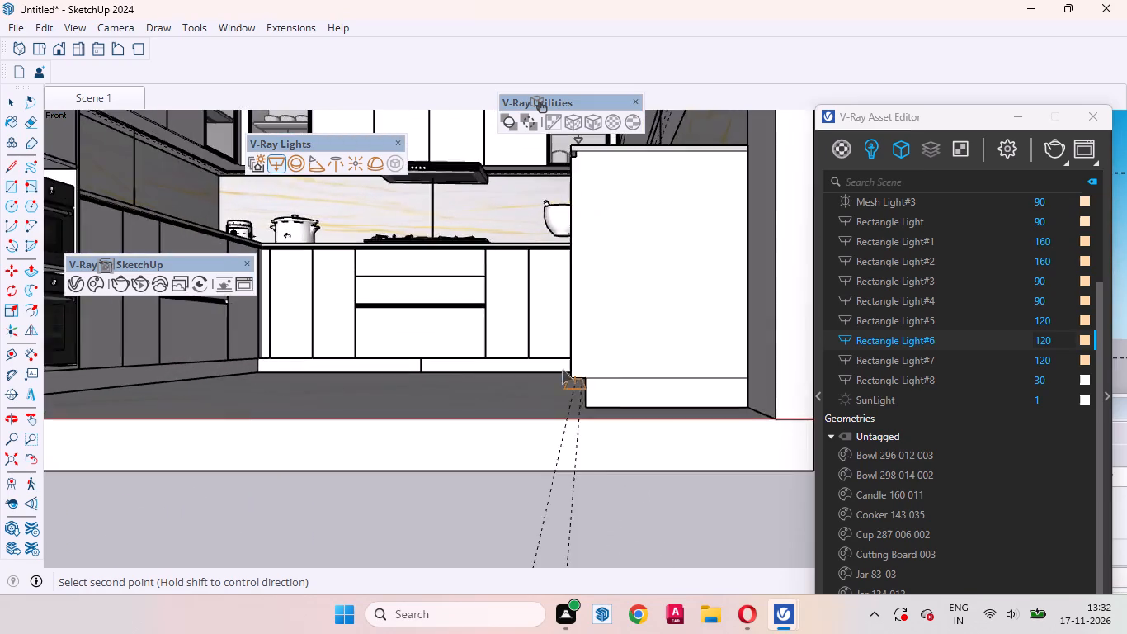
scroll(562, 369, up, 8)
scroll(572, 441, down, 10)
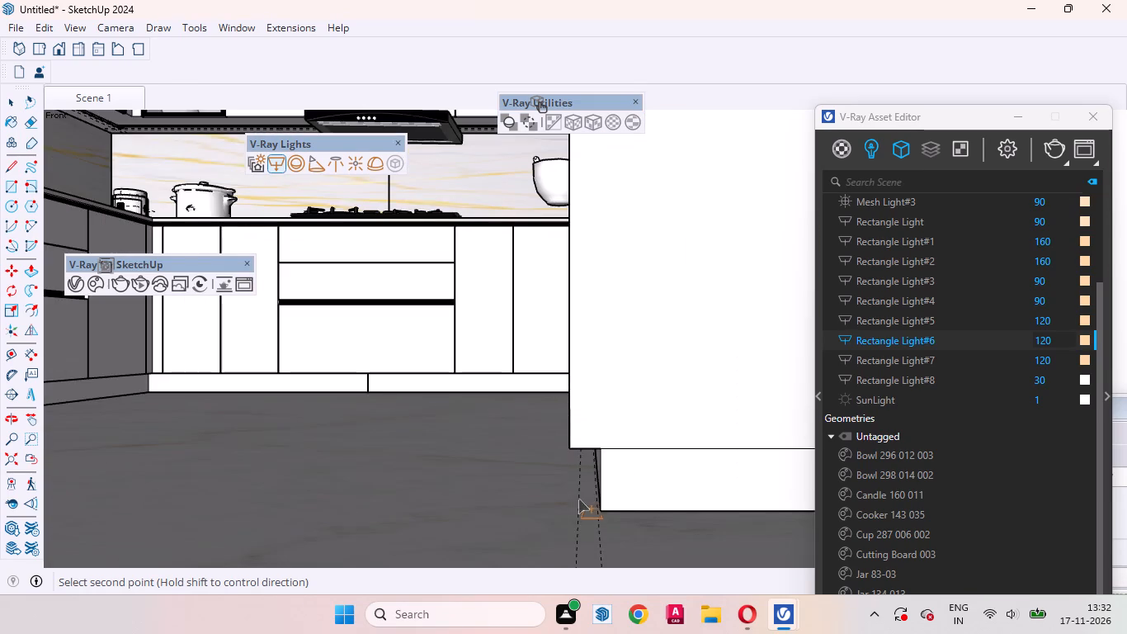
middle_drag(587, 486, 597, 415)
scroll(587, 444, up, 9)
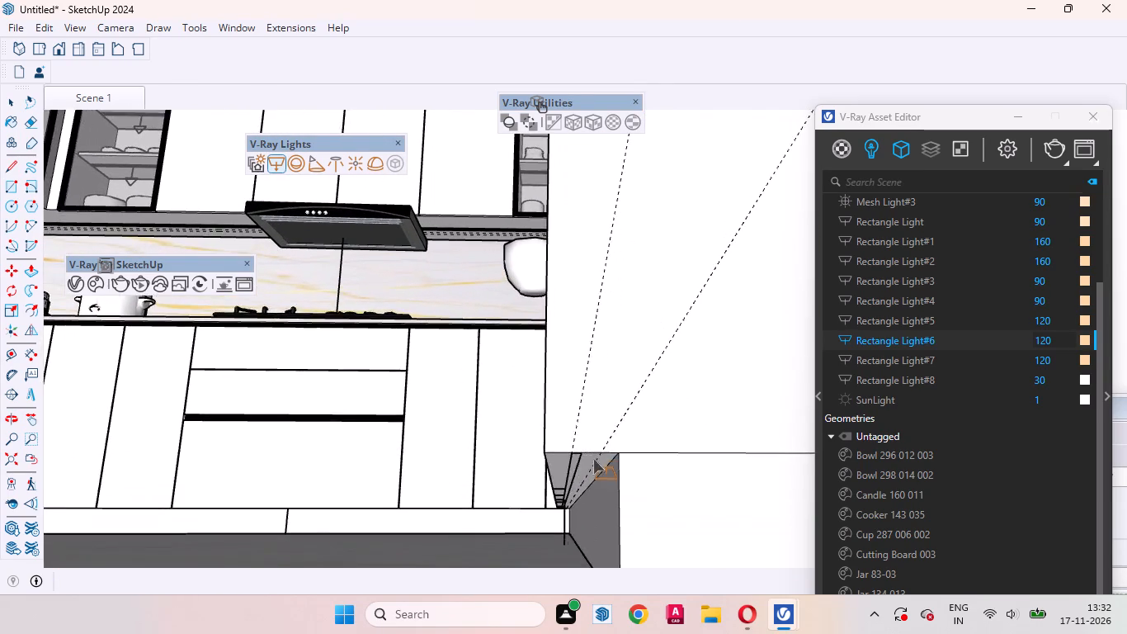
scroll(593, 459, up, 3)
click(607, 448)
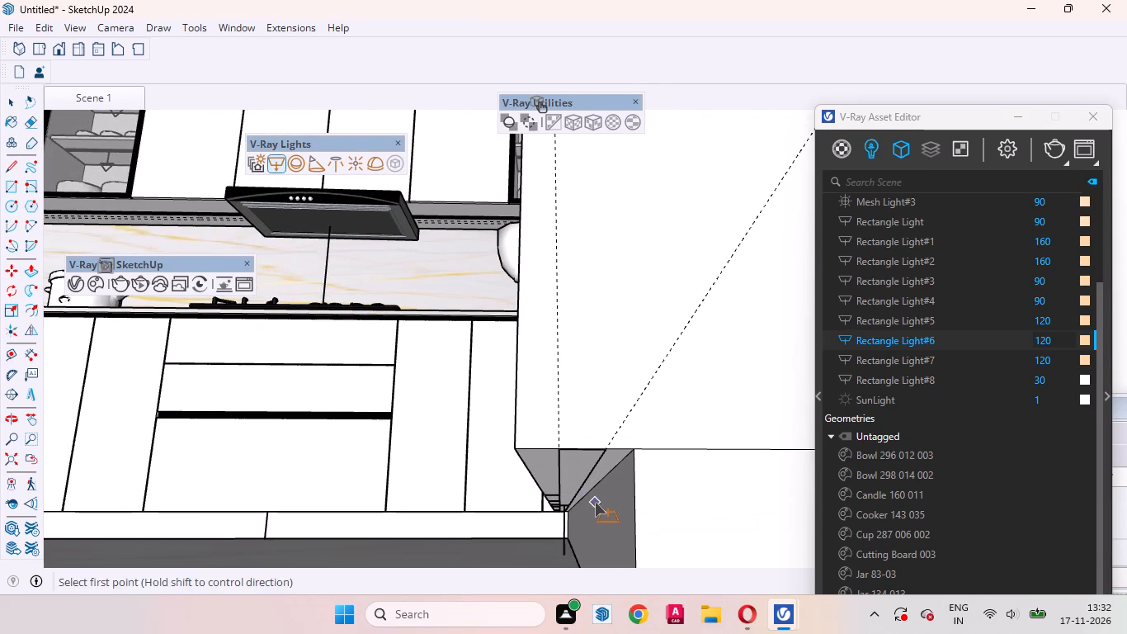
key(space)
Copy the rectangle light under the right-hand base cabinets along the red axis to the underside of the left-hand base cabinets.
scroll(644, 390, down, 8)
scroll(595, 481, up, 7)
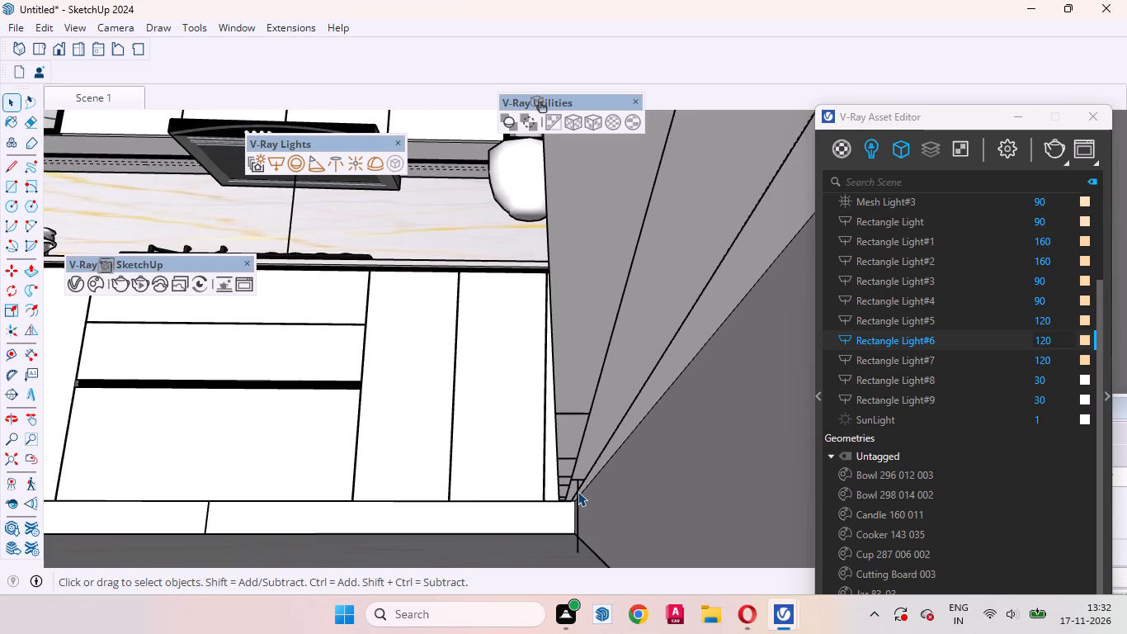
click(578, 491)
click(607, 440)
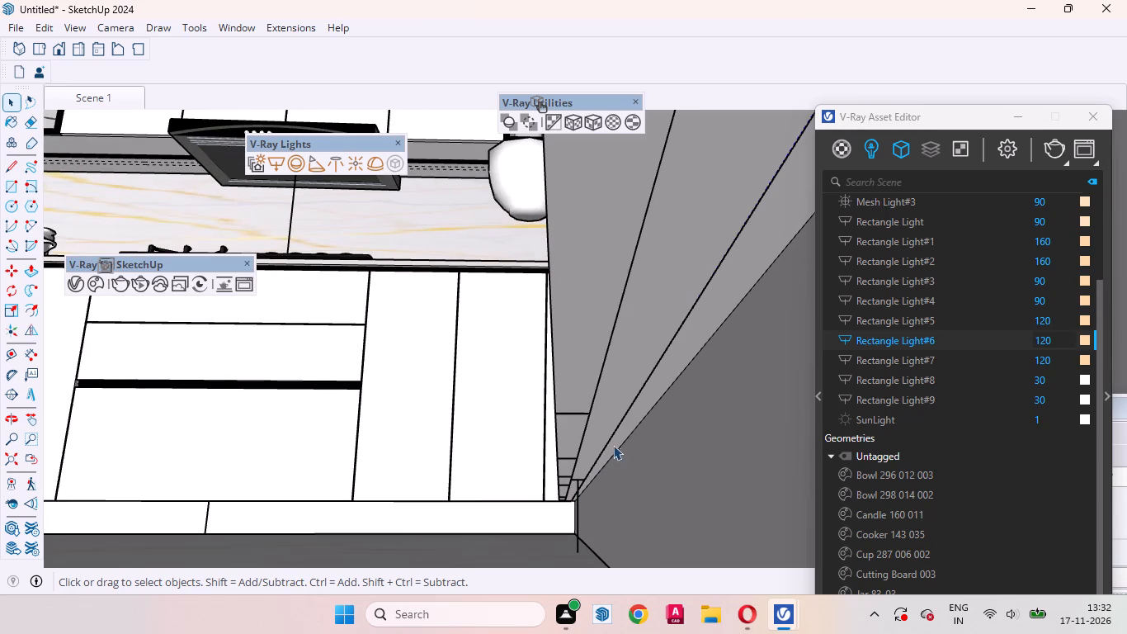
click(616, 439)
scroll(568, 471, down, 17)
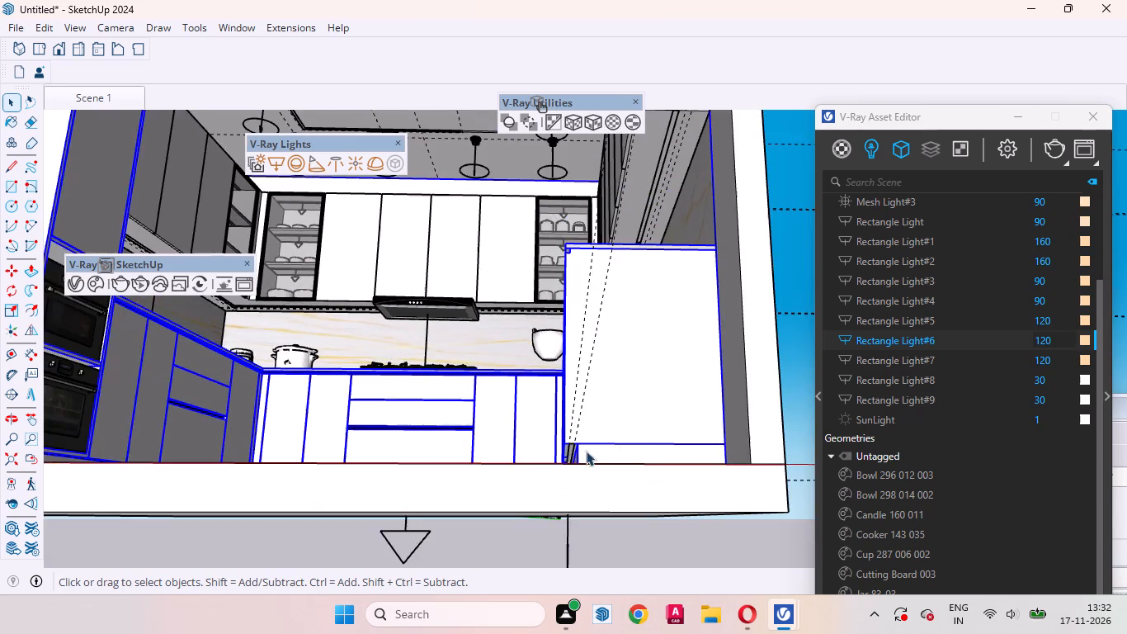
middle_drag(644, 438, 668, 494)
scroll(436, 413, down, 8)
click(542, 499)
scroll(491, 442, up, 2)
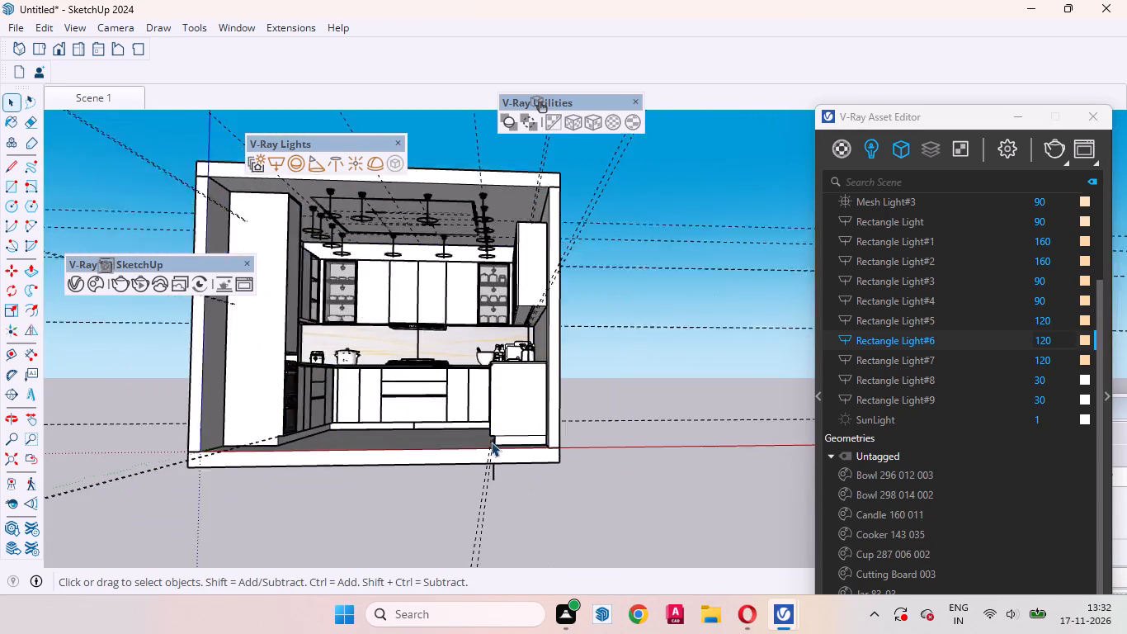
scroll(491, 442, up, 20)
scroll(491, 442, up, 2)
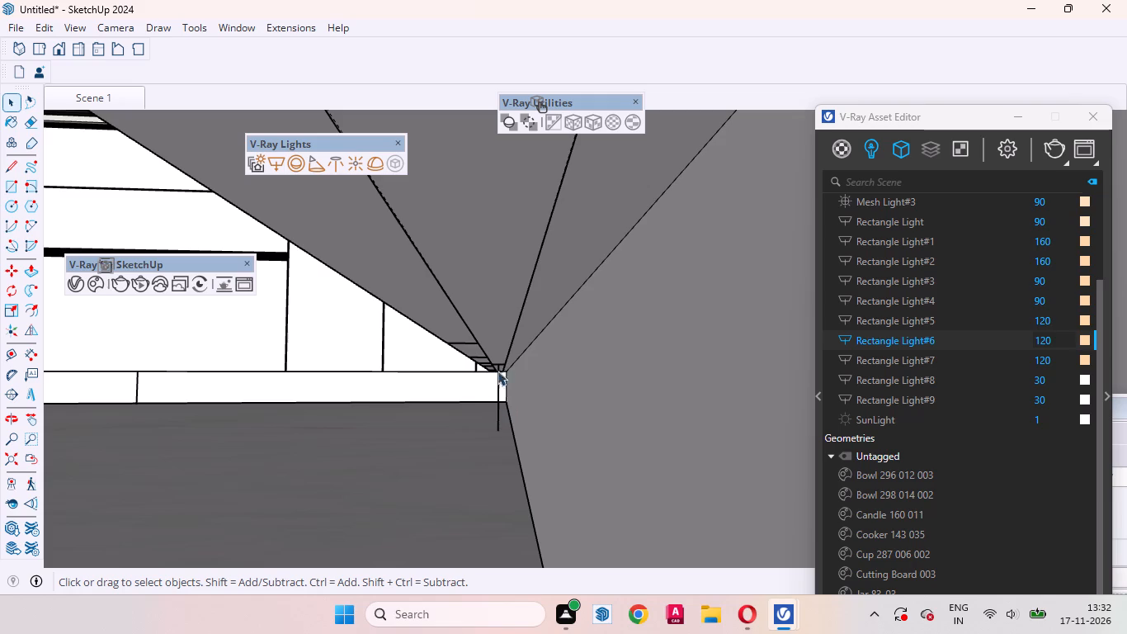
click(518, 324)
double_click(519, 320)
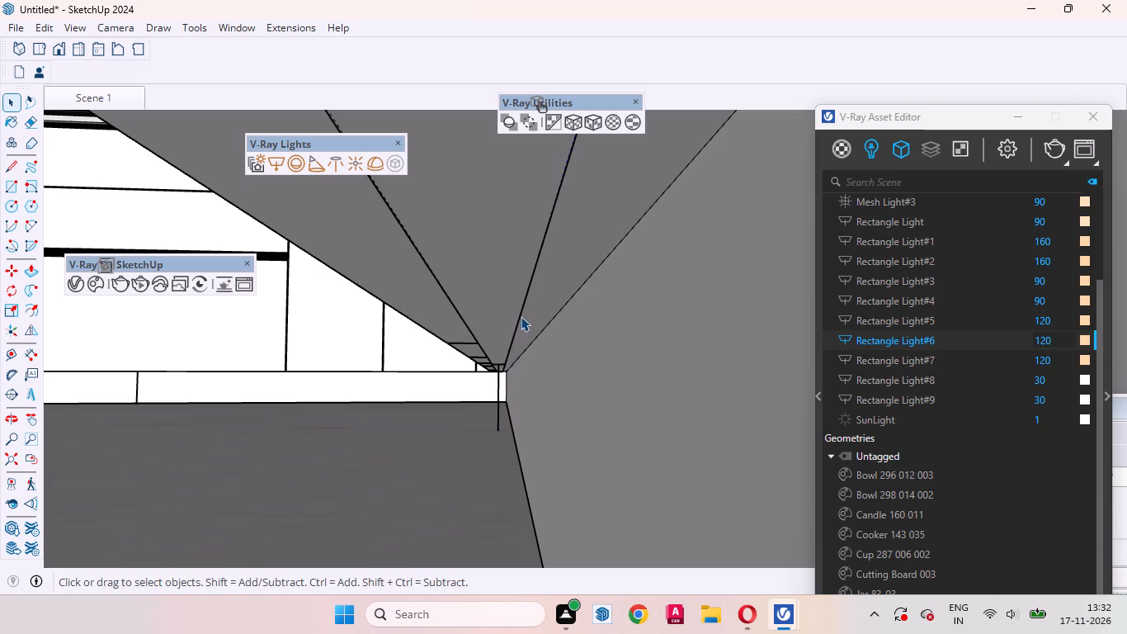
click(521, 313)
scroll(487, 384, down, 10)
middle_drag(433, 430, 554, 438)
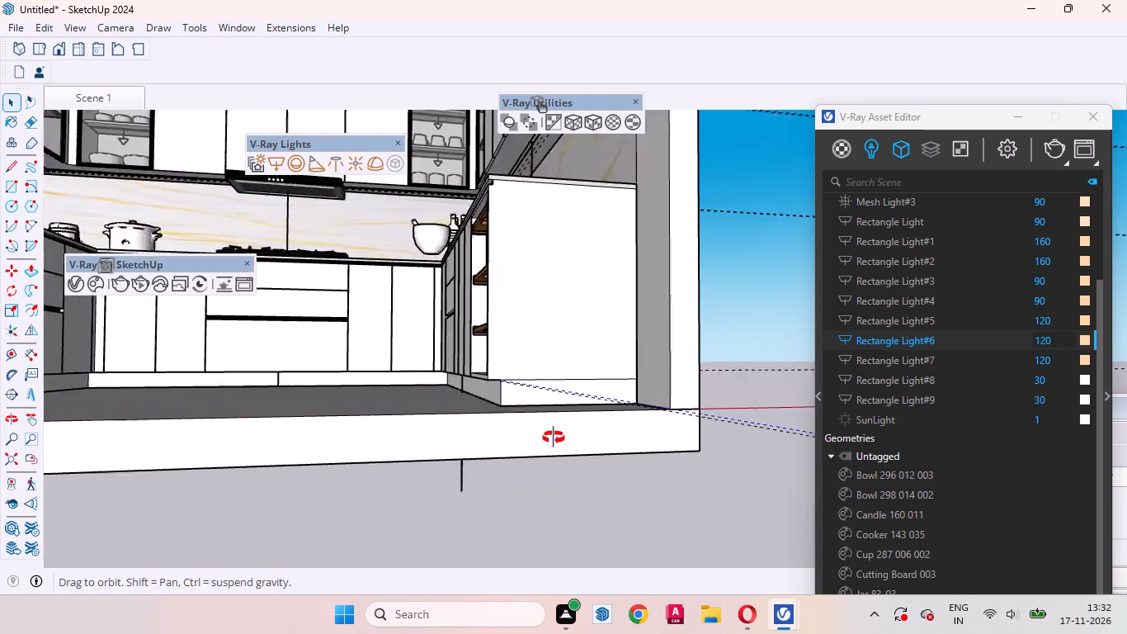
middle_drag(554, 438, 563, 439)
scroll(480, 485, up, 3)
scroll(407, 509, up, 4)
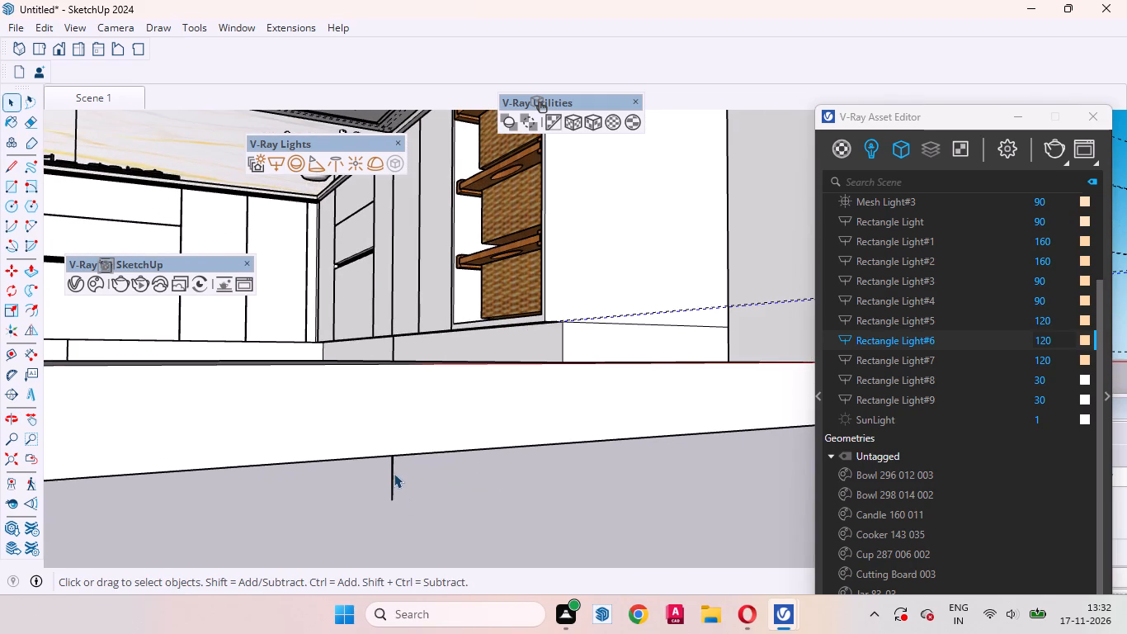
click(393, 473)
scroll(561, 327, up, 13)
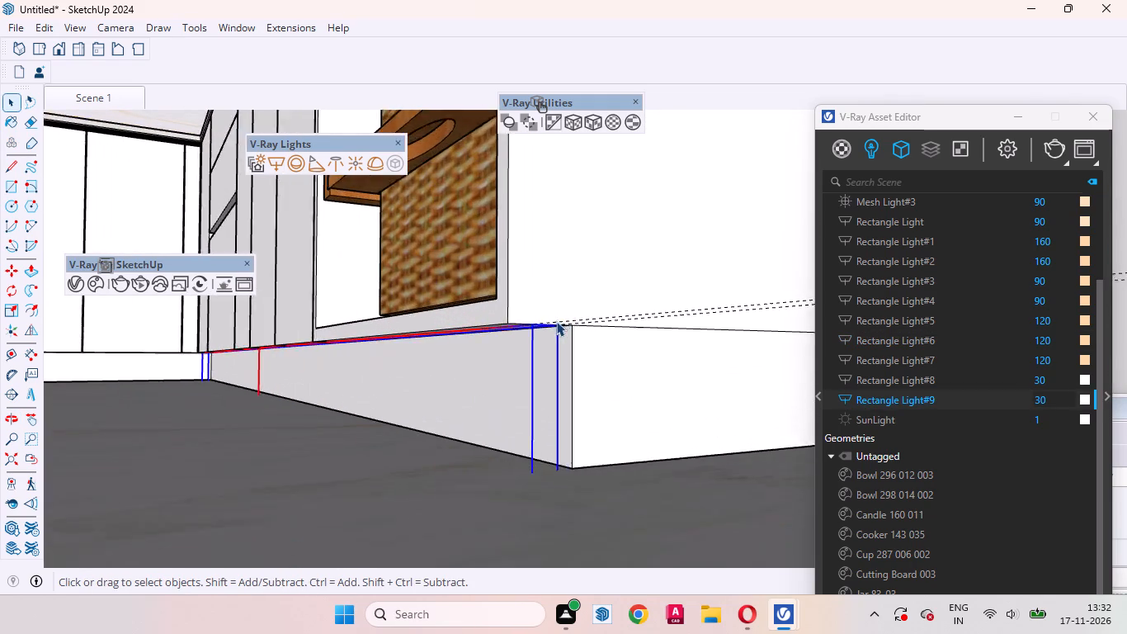
scroll(556, 321, up, 1)
middle_drag(554, 329, 479, 278)
scroll(526, 291, up, 3)
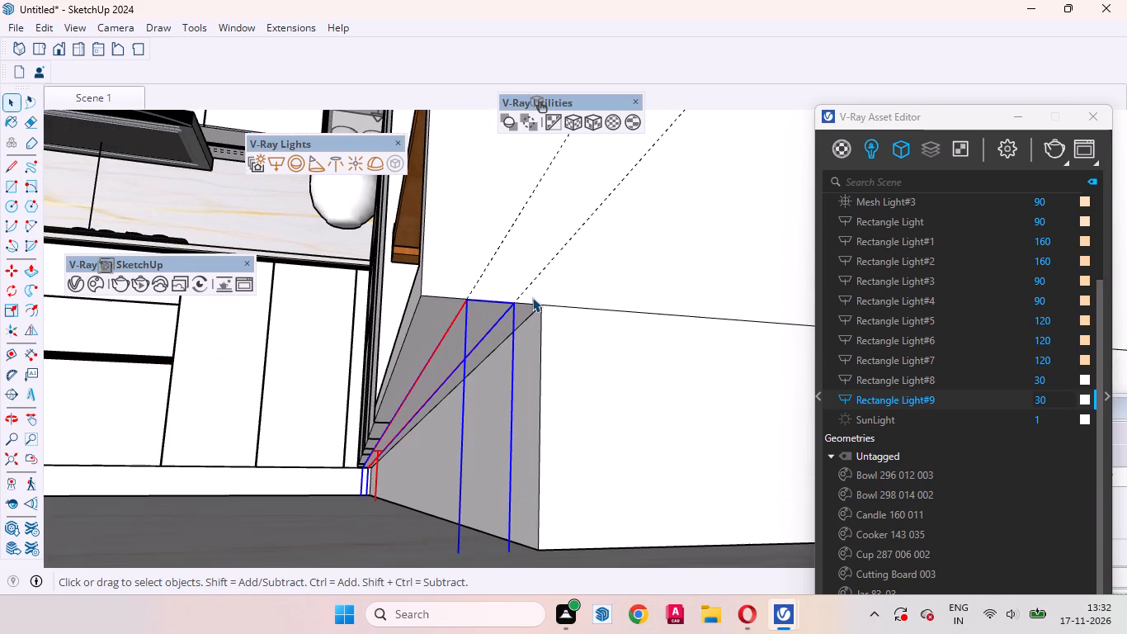
key(m)
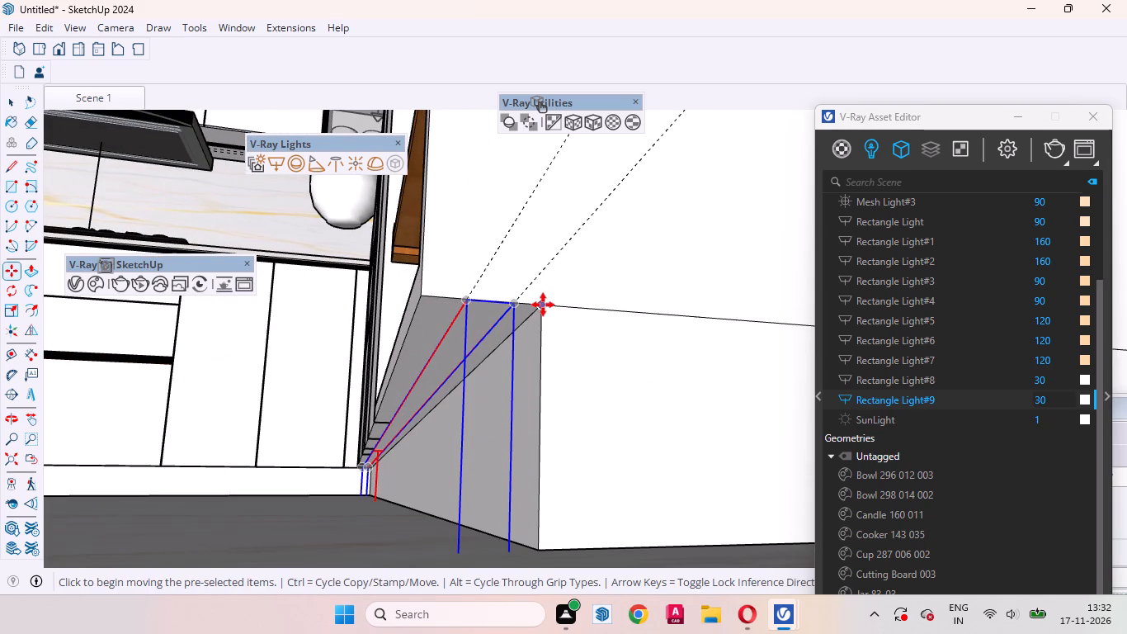
click(543, 305)
scroll(497, 321, down, 5)
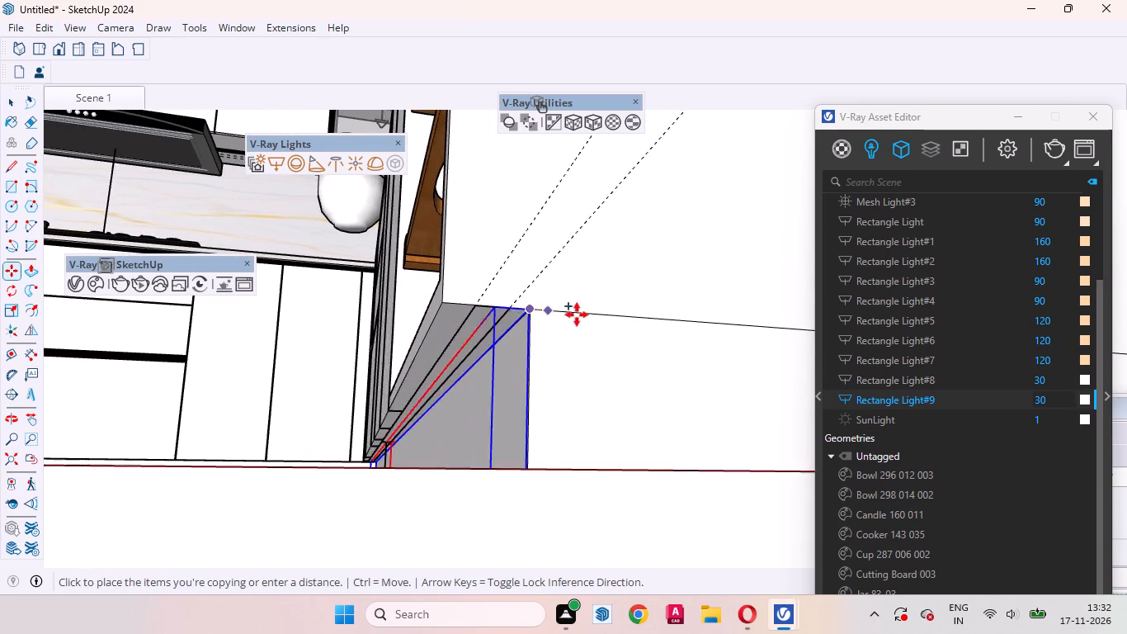
scroll(577, 315, down, 20)
scroll(577, 315, down, 8)
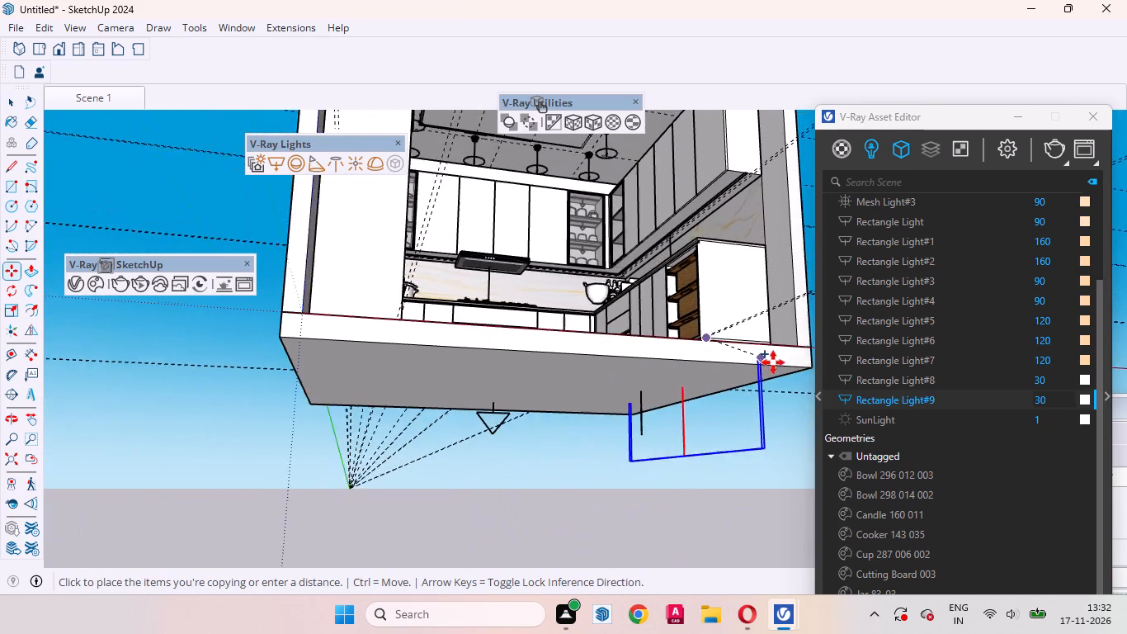
scroll(417, 322, up, 12)
scroll(431, 416, down, 3)
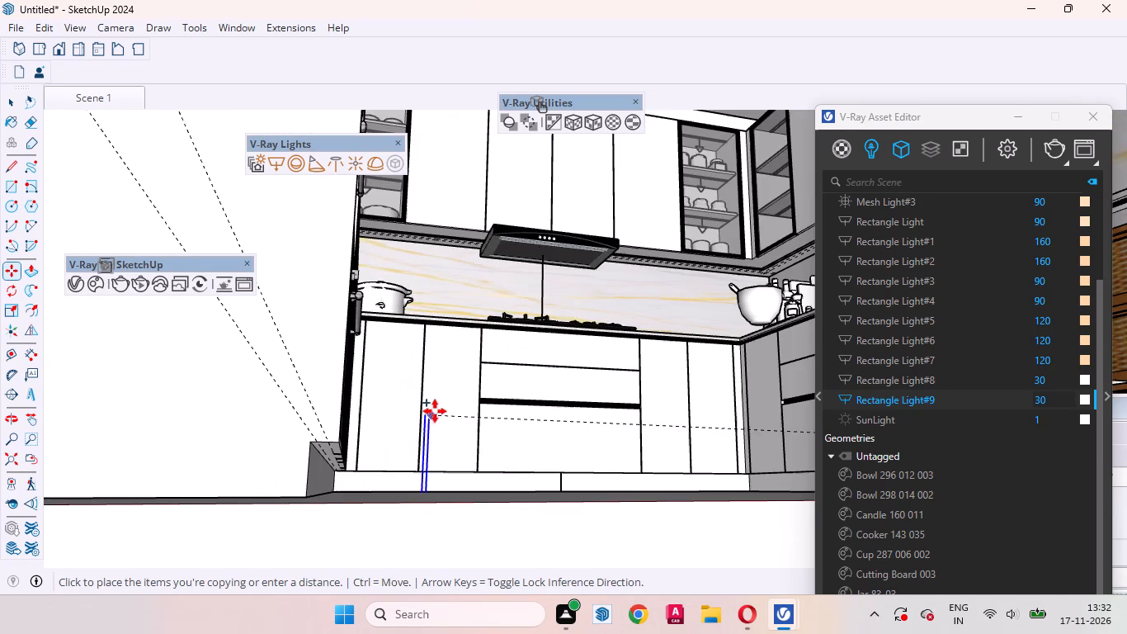
scroll(323, 457, up, 10)
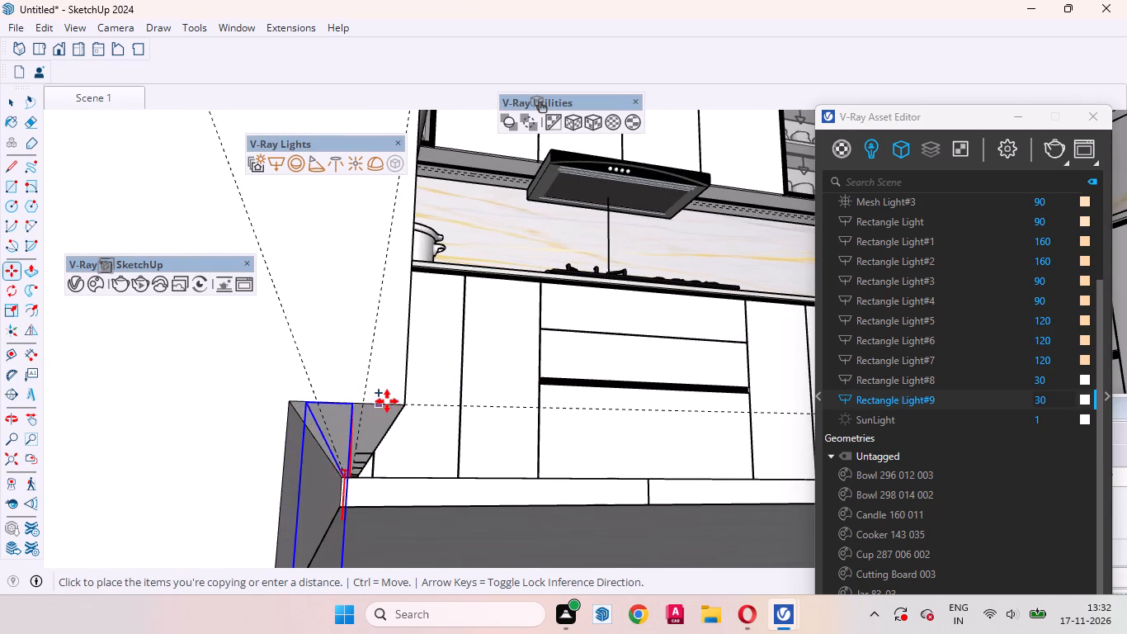
key(Left)
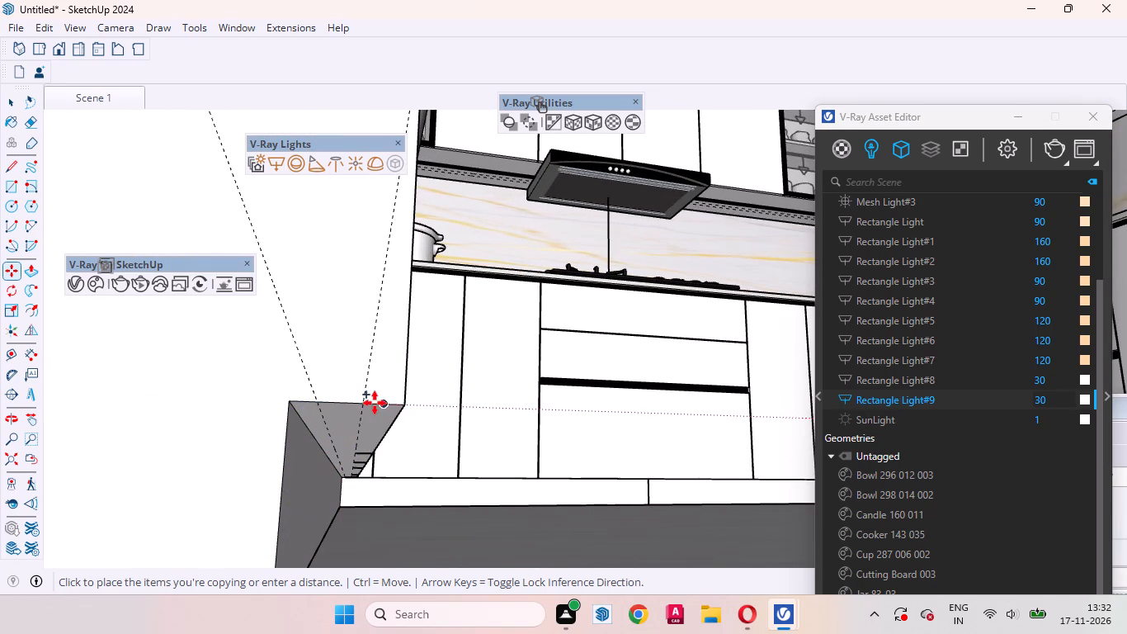
key(Right)
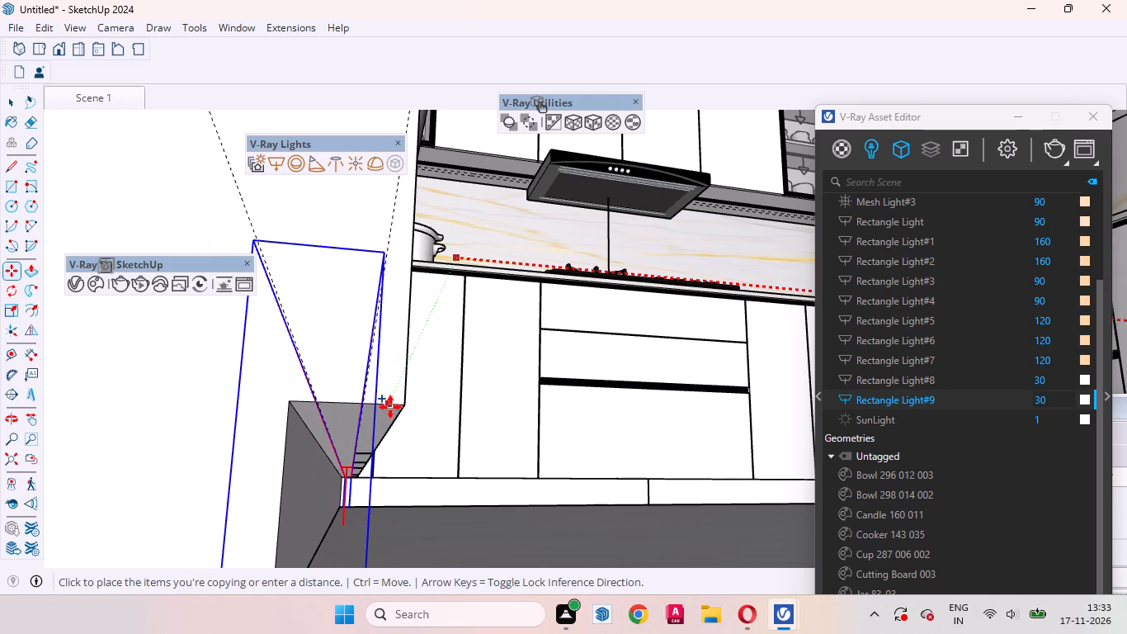
click(401, 406)
Move the copied light by its back corner so it sits between the two guides under the left-hand base cabinets.
middle_drag(392, 439, 220, 426)
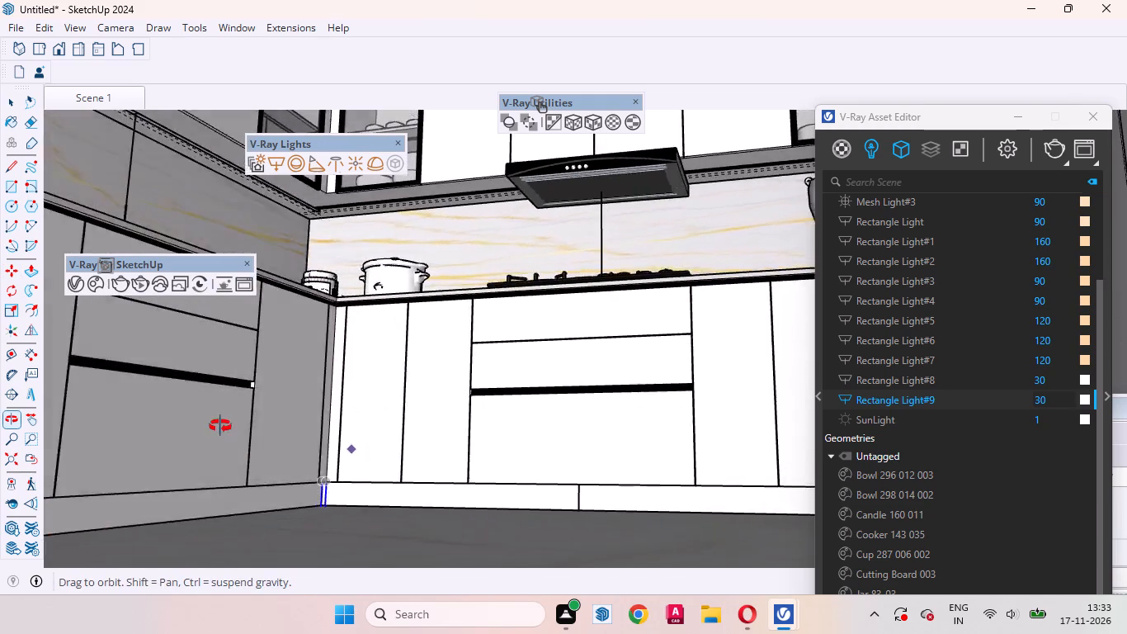
middle_drag(220, 426, 220, 424)
scroll(290, 464, up, 1)
click(27, 457)
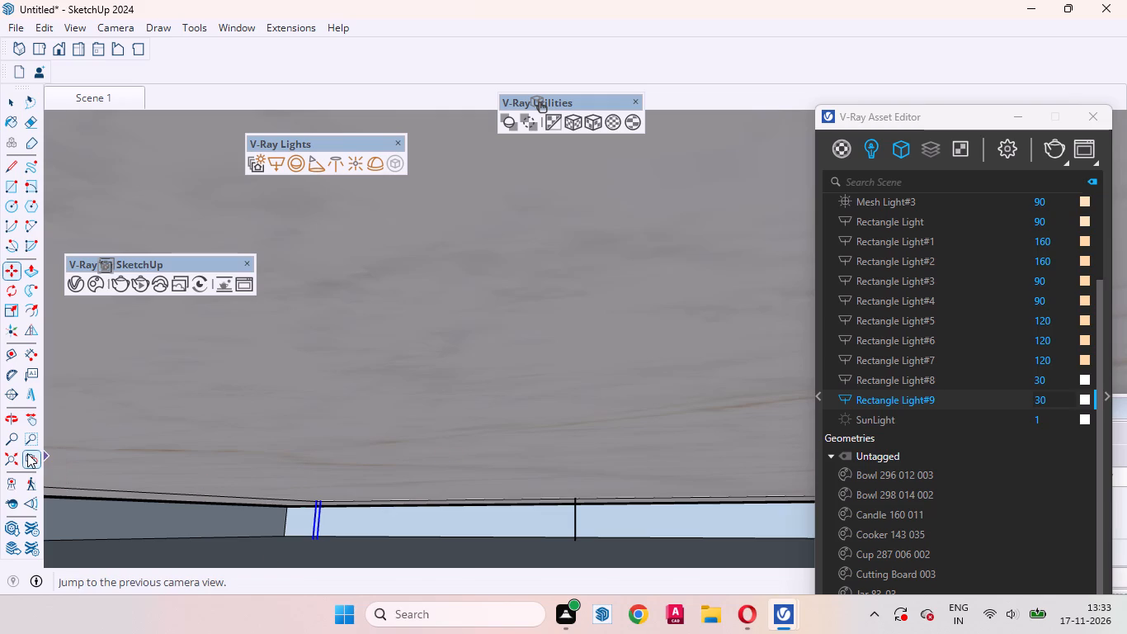
click(27, 453)
scroll(370, 427, up, 14)
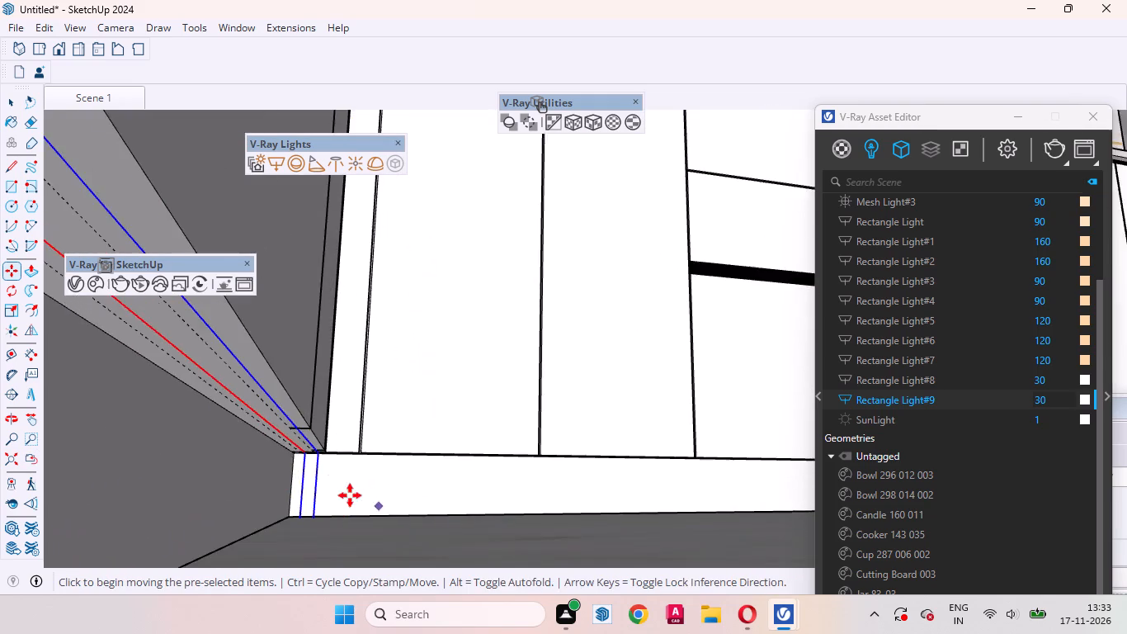
scroll(350, 495, up, 20)
scroll(350, 495, up, 1)
middle_drag(307, 428, 299, 367)
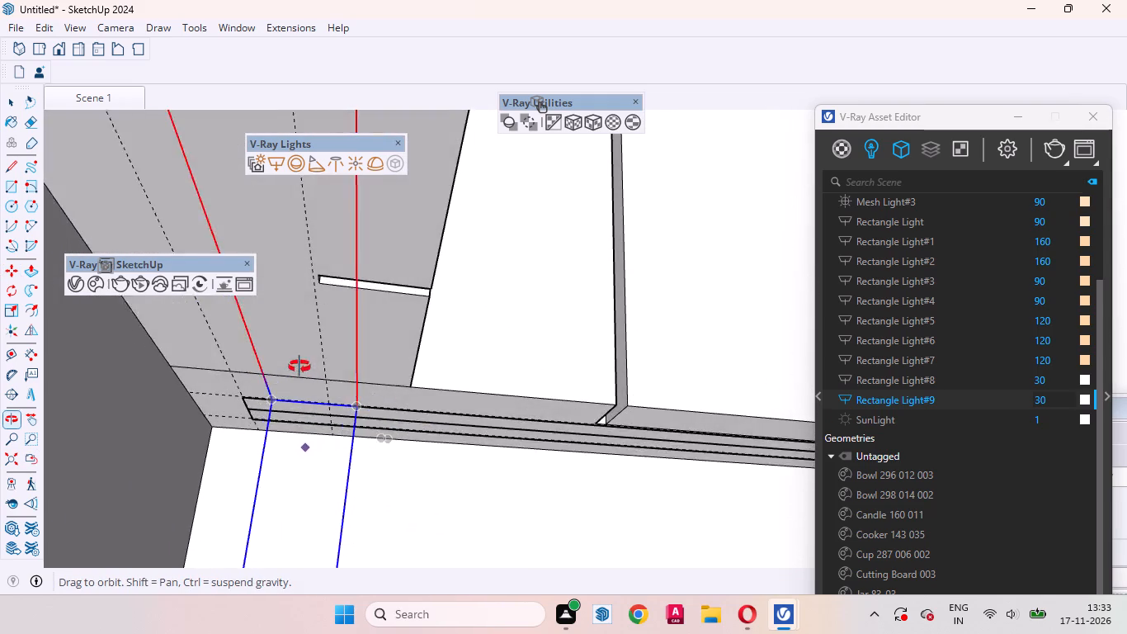
middle_drag(299, 367, 295, 338)
click(361, 406)
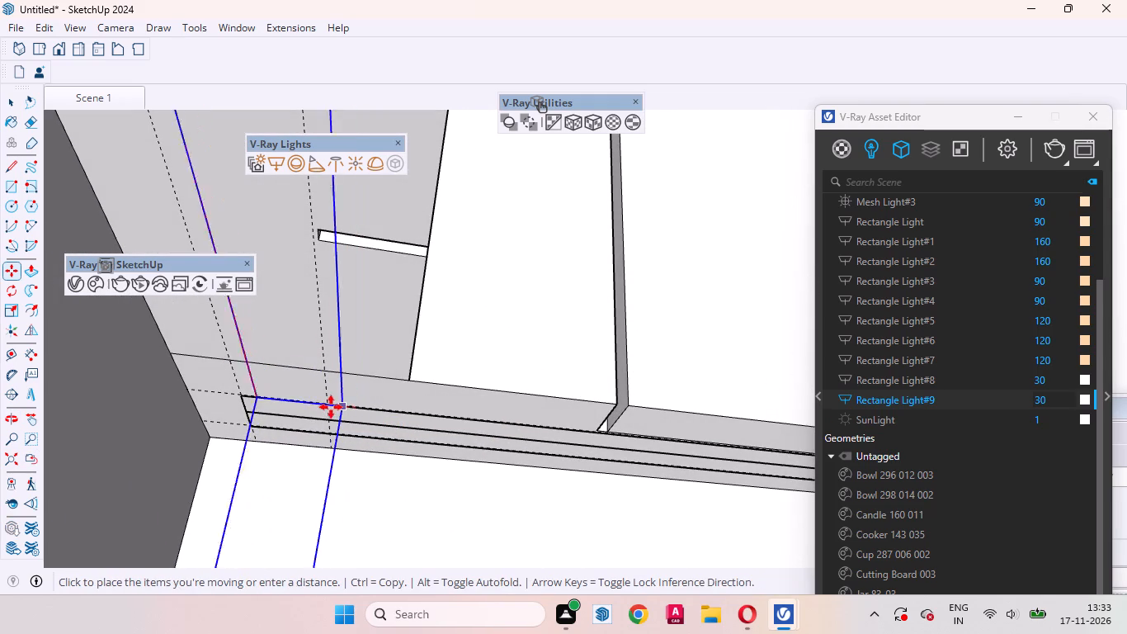
click(326, 405)
key(space)
Scale the copied light lengthwise so its front end lines up with the front end of the left-hand oven cabinet.
scroll(401, 431, down, 5)
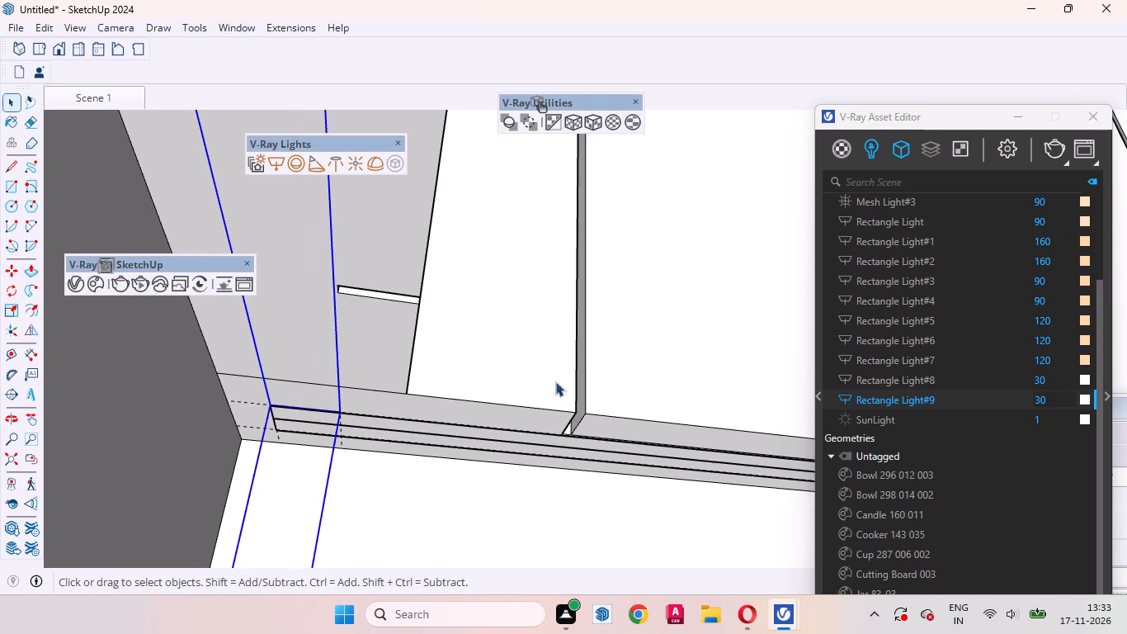
scroll(460, 433, down, 5)
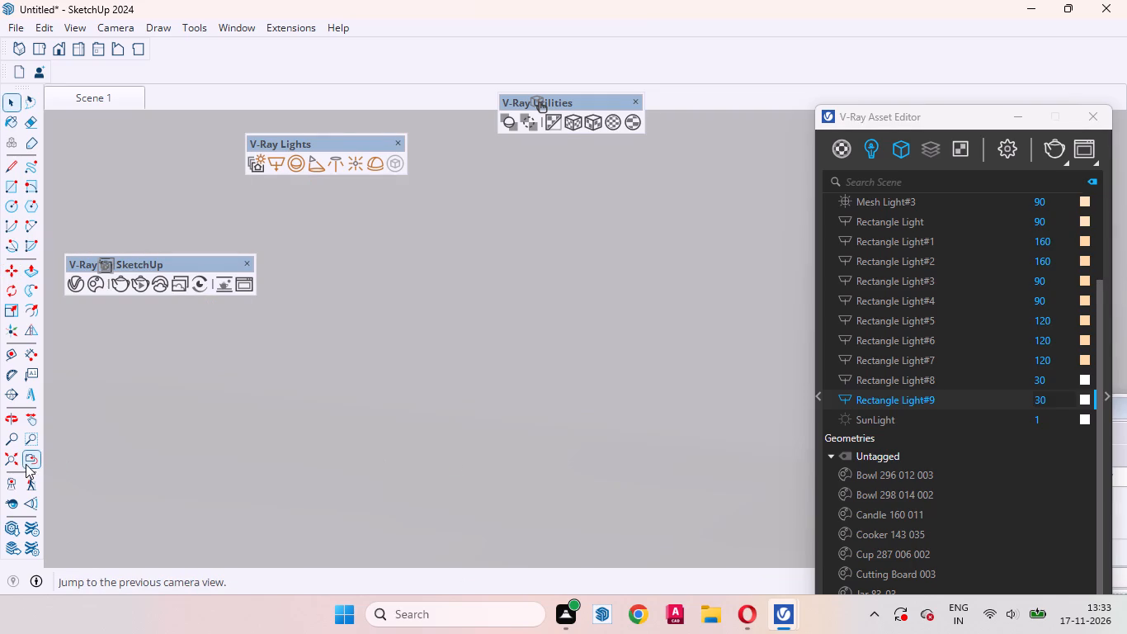
click(26, 464)
middle_drag(429, 376, 357, 498)
scroll(511, 328, down, 14)
scroll(507, 373, up, 1)
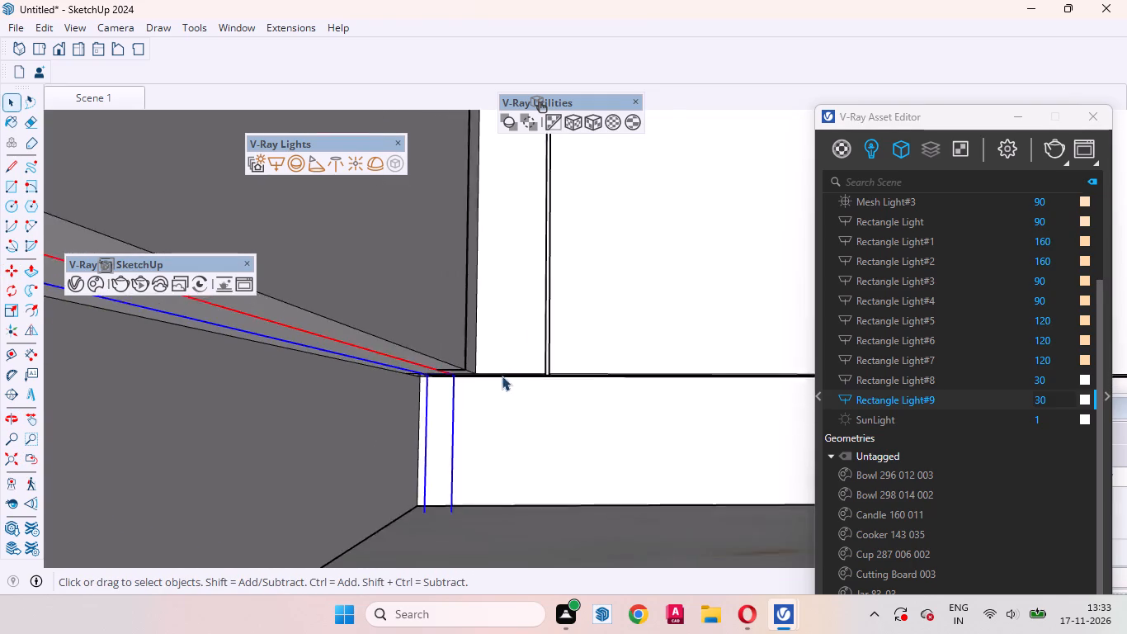
scroll(501, 377, down, 20)
scroll(501, 377, down, 5)
scroll(452, 370, up, 9)
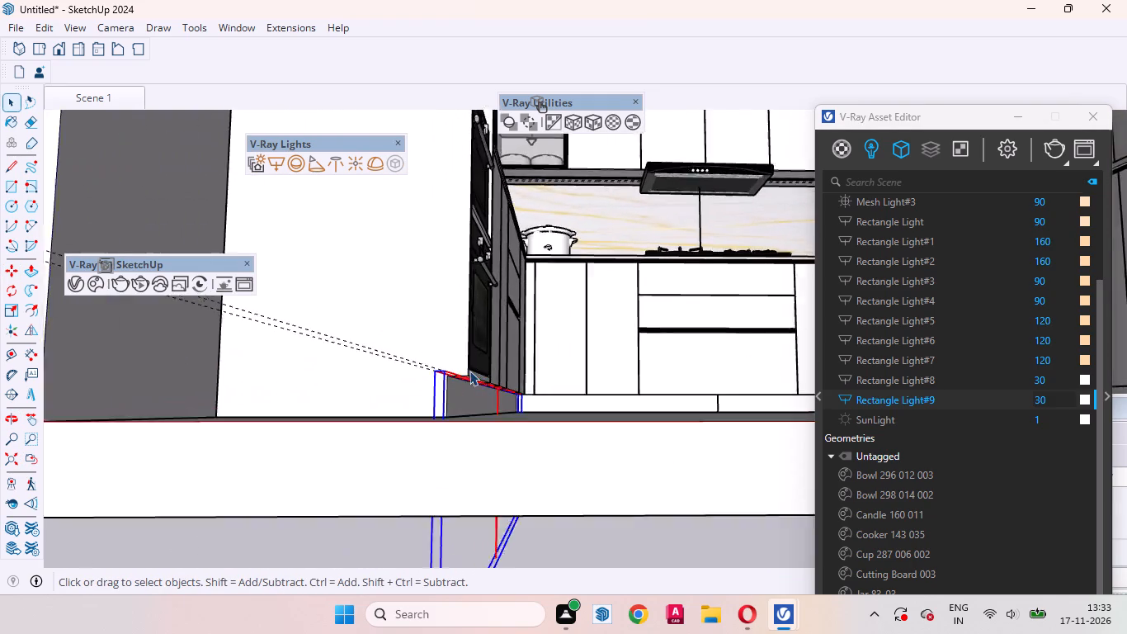
middle_drag(478, 401, 251, 442)
scroll(429, 415, down, 7)
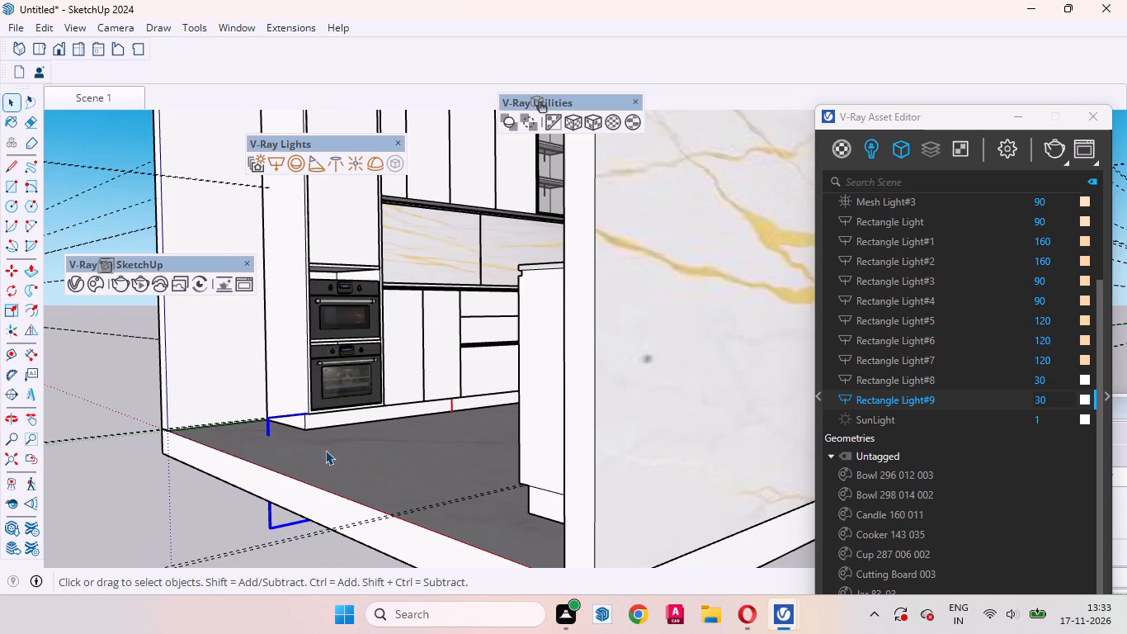
scroll(309, 454, up, 4)
scroll(397, 366, down, 4)
scroll(413, 355, up, 1)
scroll(266, 452, up, 8)
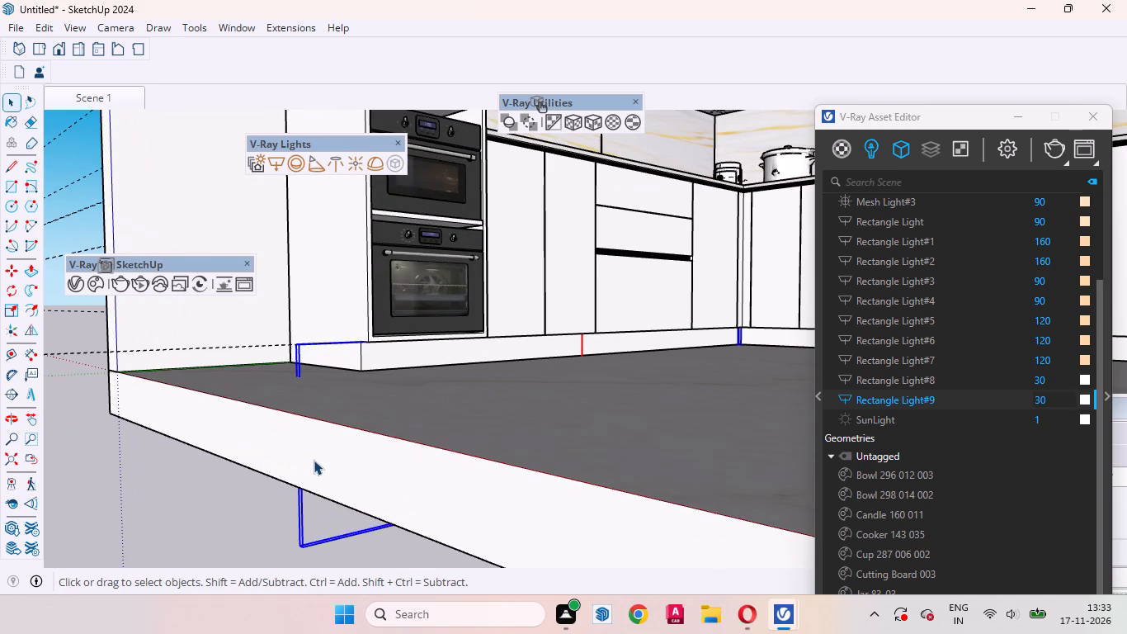
key(s)
scroll(311, 461, up, 4)
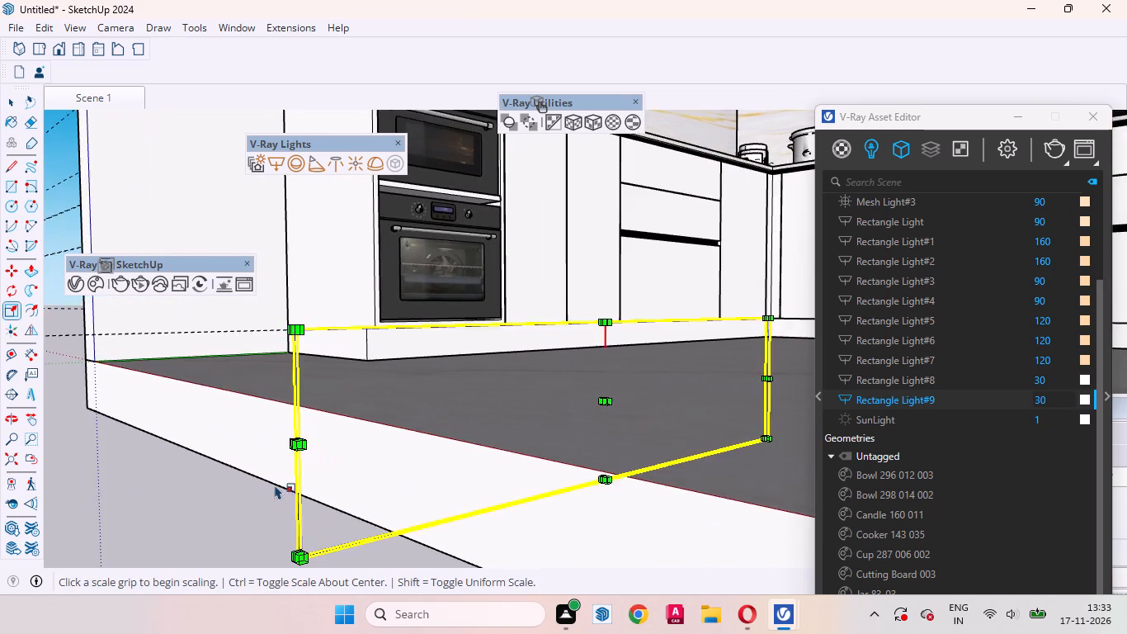
middle_drag(275, 485, 296, 457)
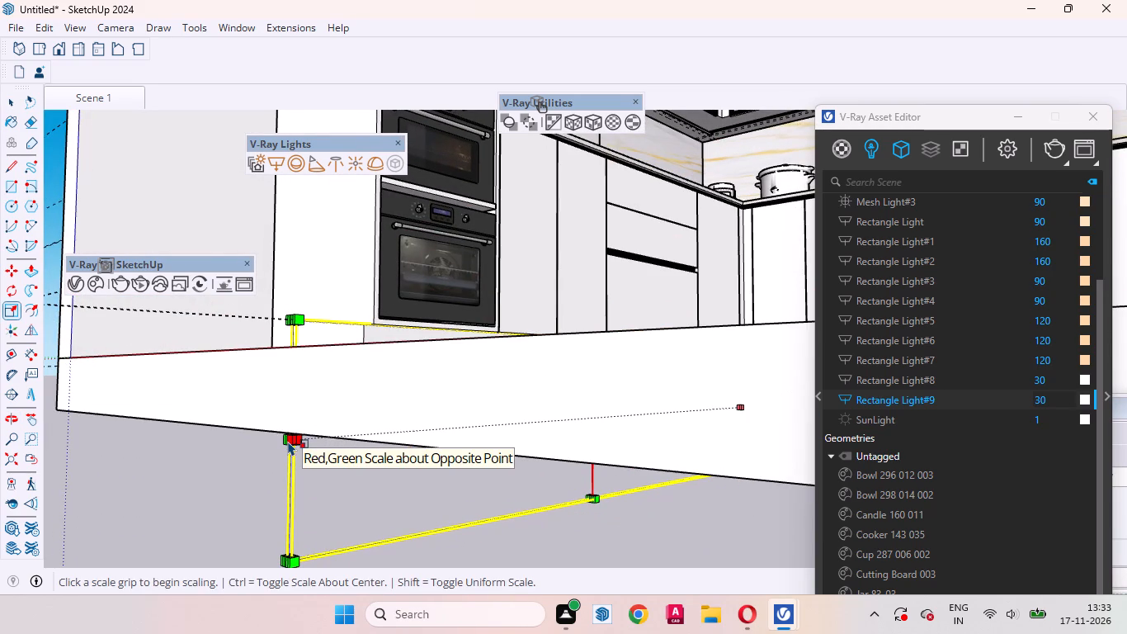
scroll(286, 442, up, 4)
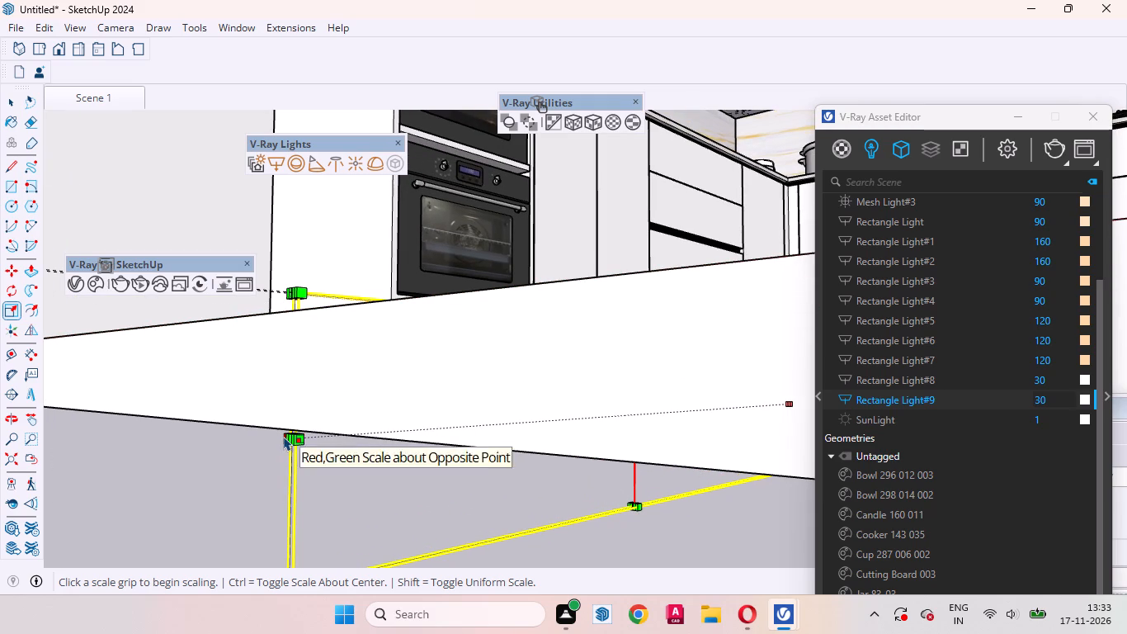
click(286, 436)
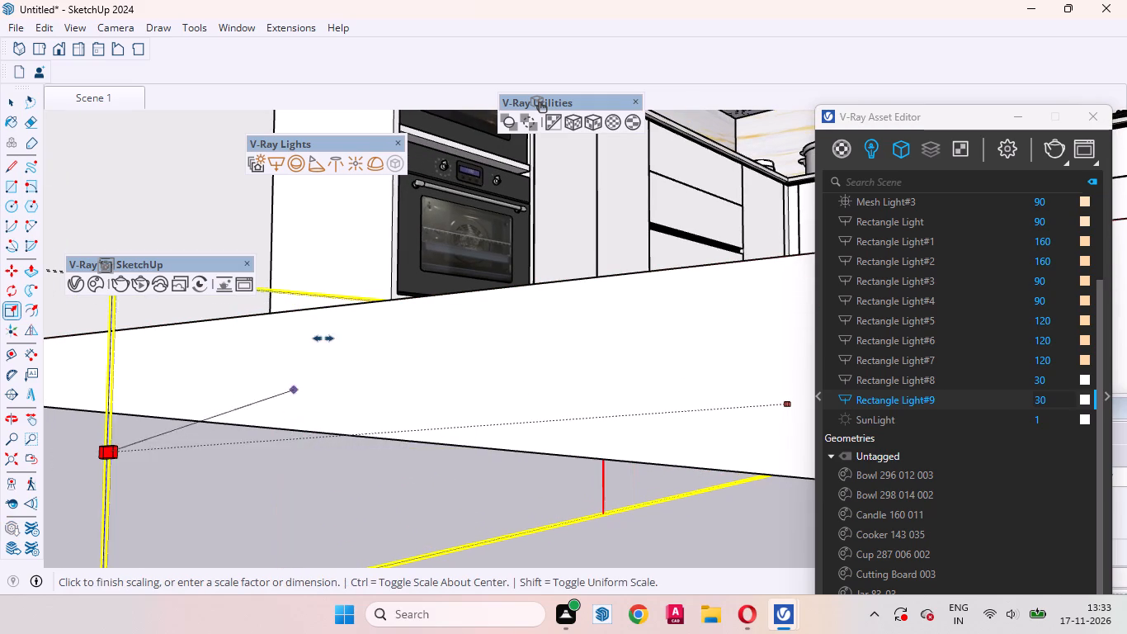
click(372, 244)
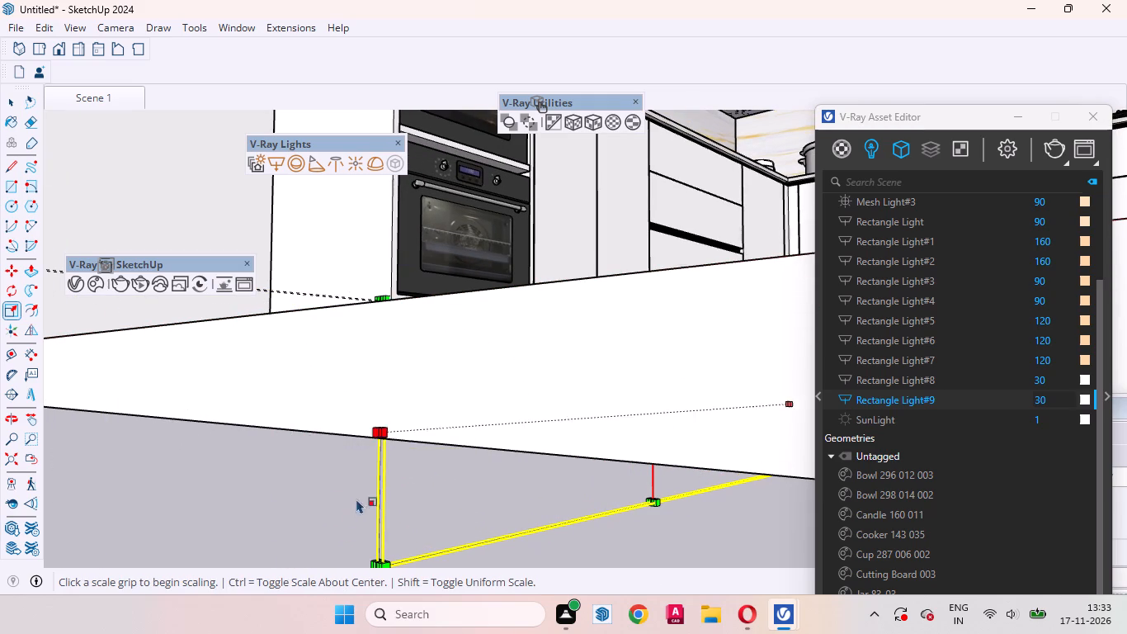
key(space)
click(335, 513)
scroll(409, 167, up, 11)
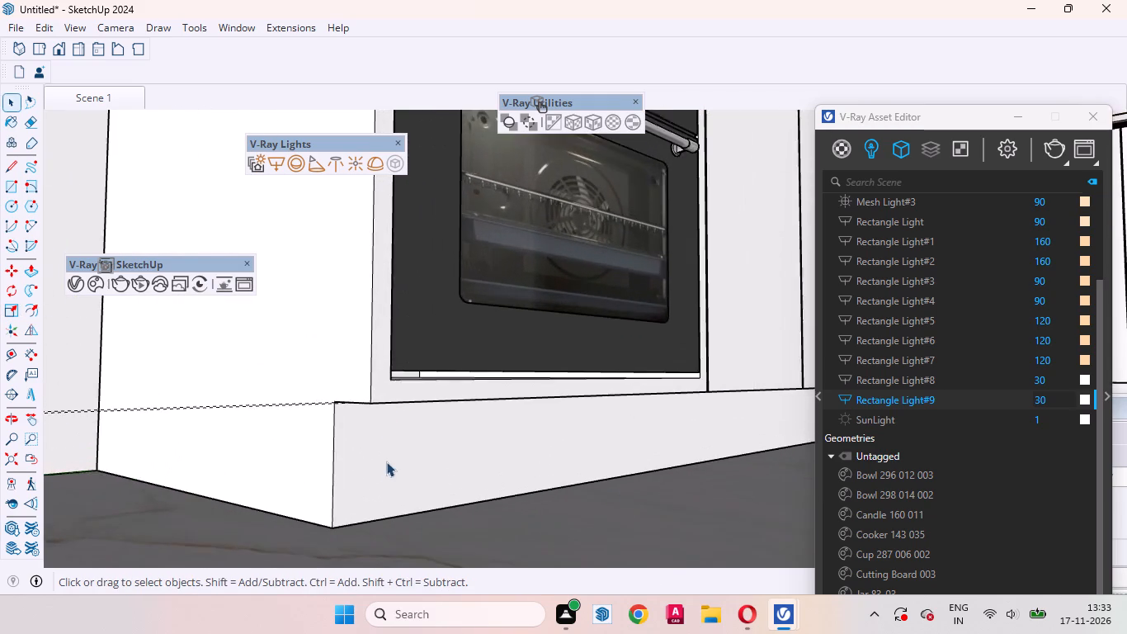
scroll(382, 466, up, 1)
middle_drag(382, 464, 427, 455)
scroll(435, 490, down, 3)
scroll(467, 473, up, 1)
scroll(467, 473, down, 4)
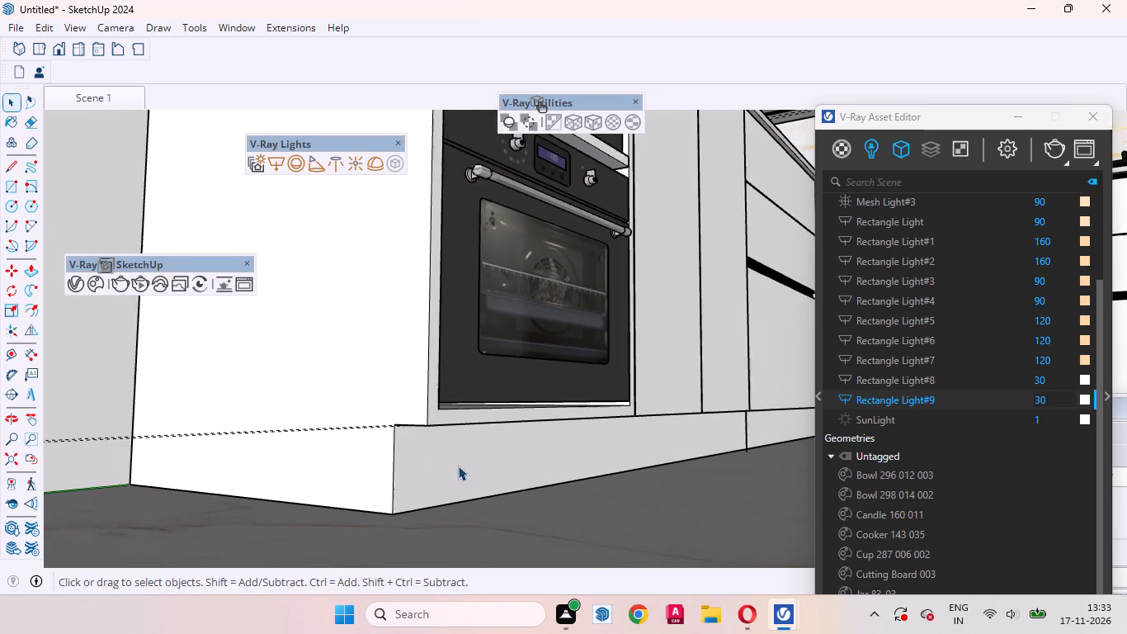
Return to Scene 1 and copy the warm colour of Rectangle Light#6 onto Rectangle Light#9 and of Rectangle Light#1 onto Rectangle Light#8.
click(83, 101)
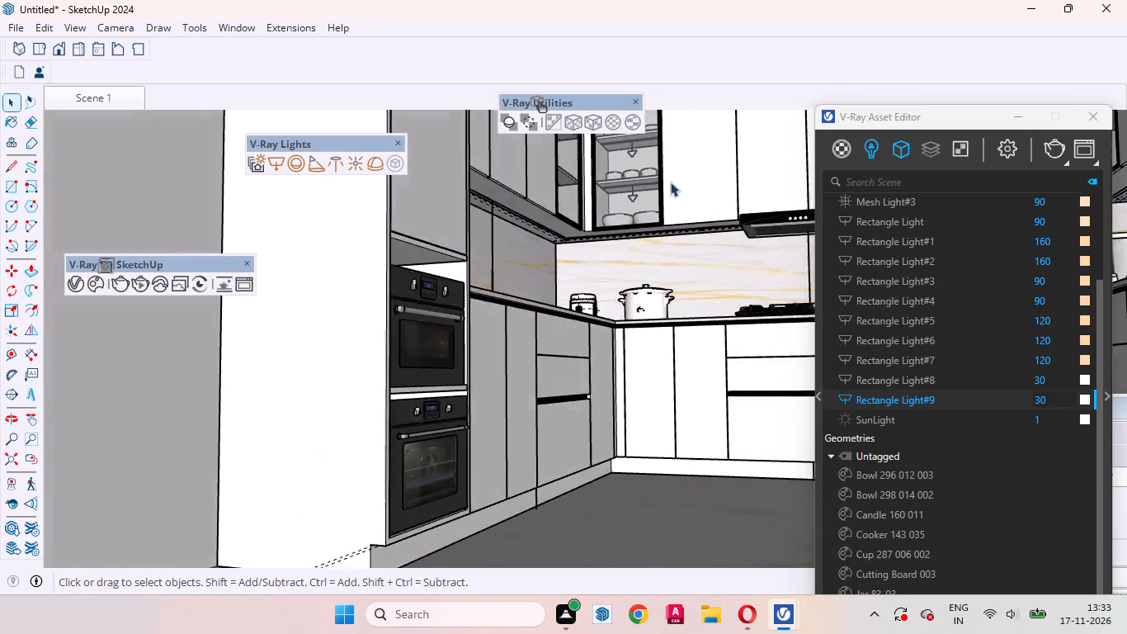
drag(974, 121, 563, 100)
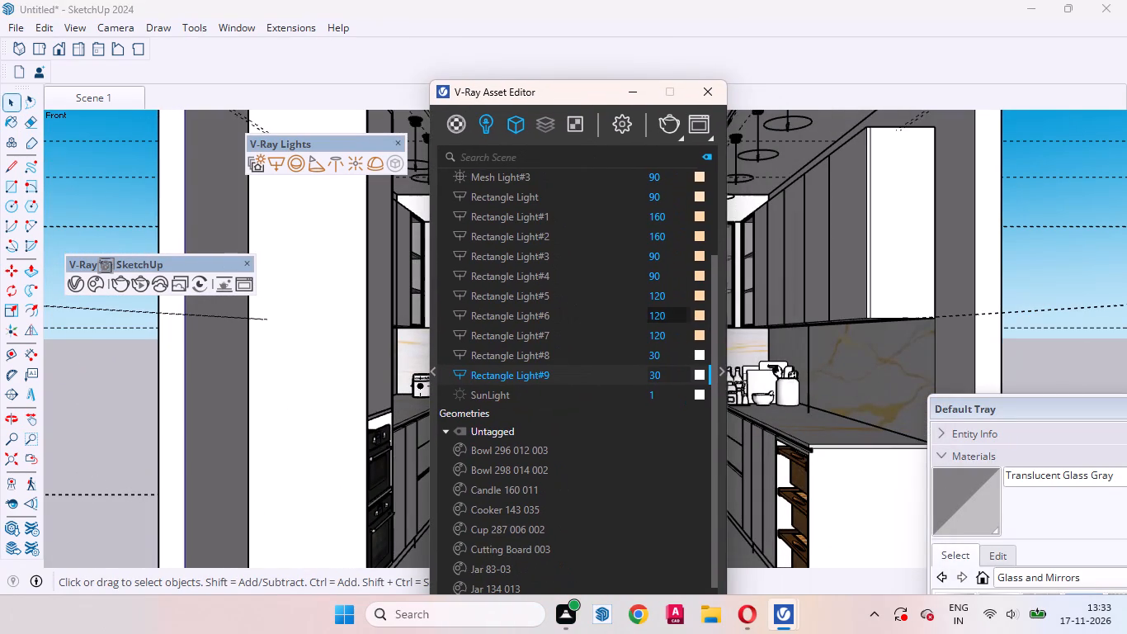
drag(697, 313, 699, 371)
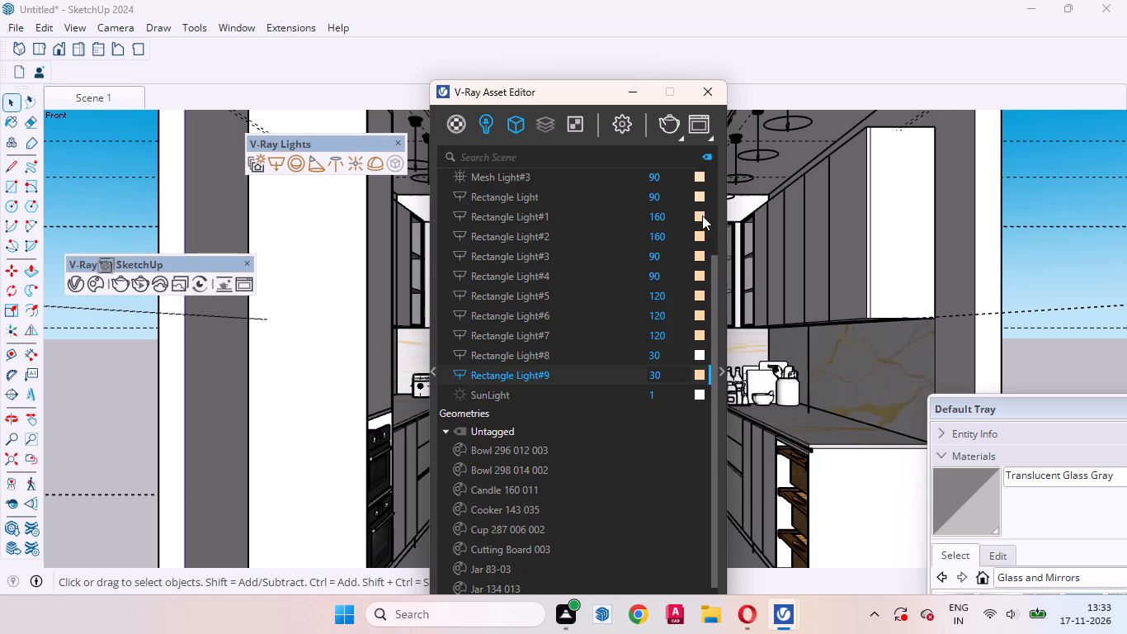
drag(700, 215, 713, 384)
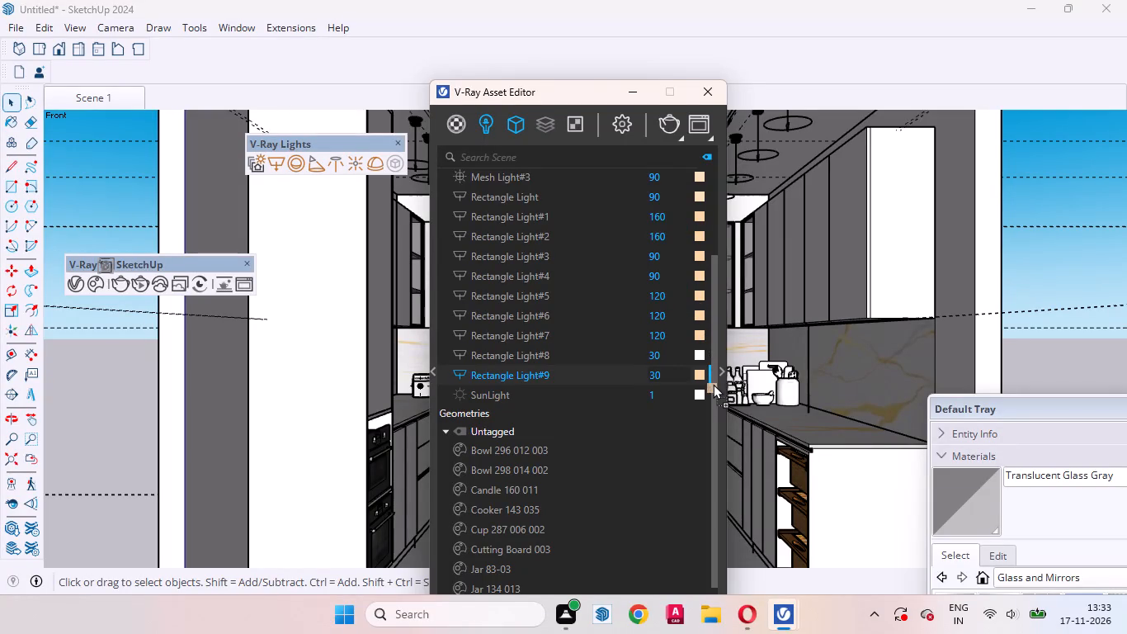
drag(713, 384, 701, 353)
drag(585, 92, 895, 137)
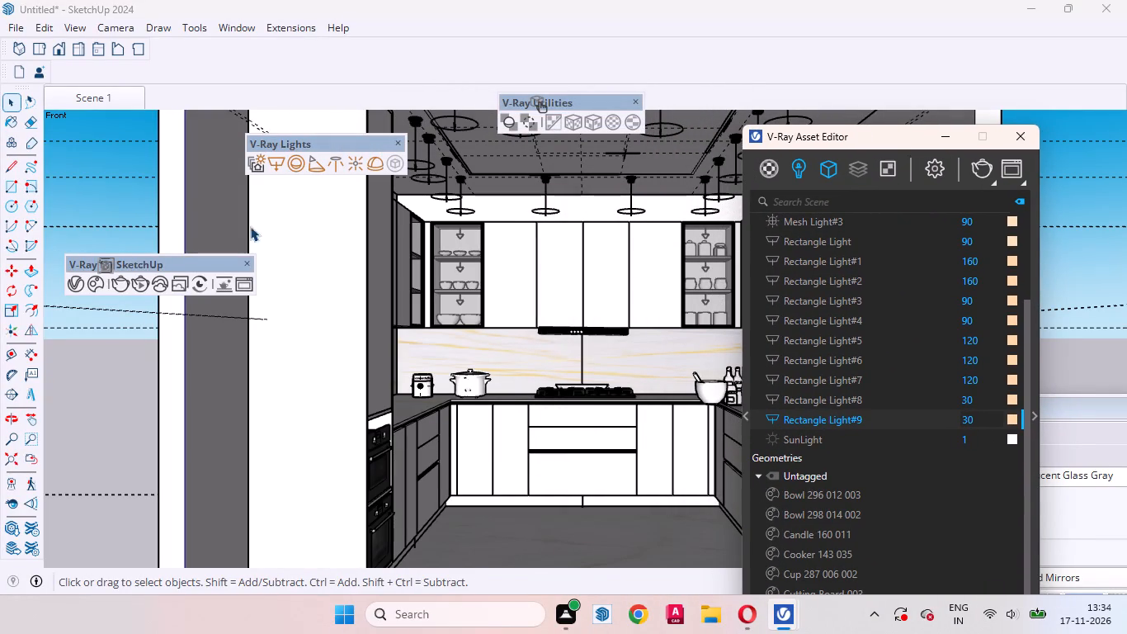
Hide the stray Add Location toolbar and display the Lightbeans plugin toolbar.
right_click(402, 28)
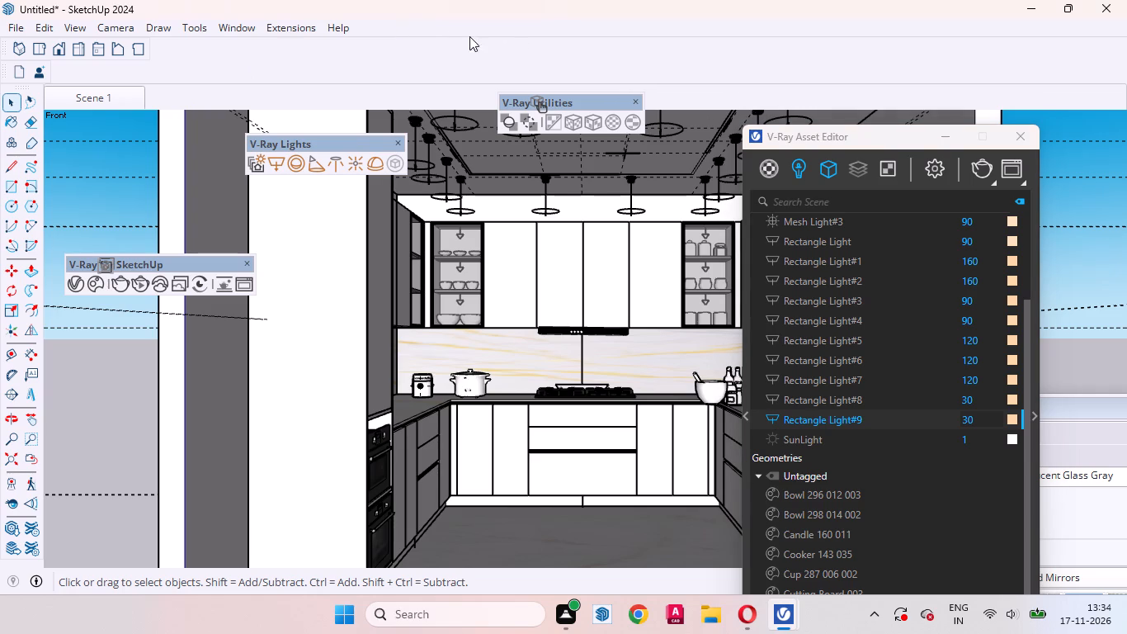
right_click(442, 23)
right_click(450, 29)
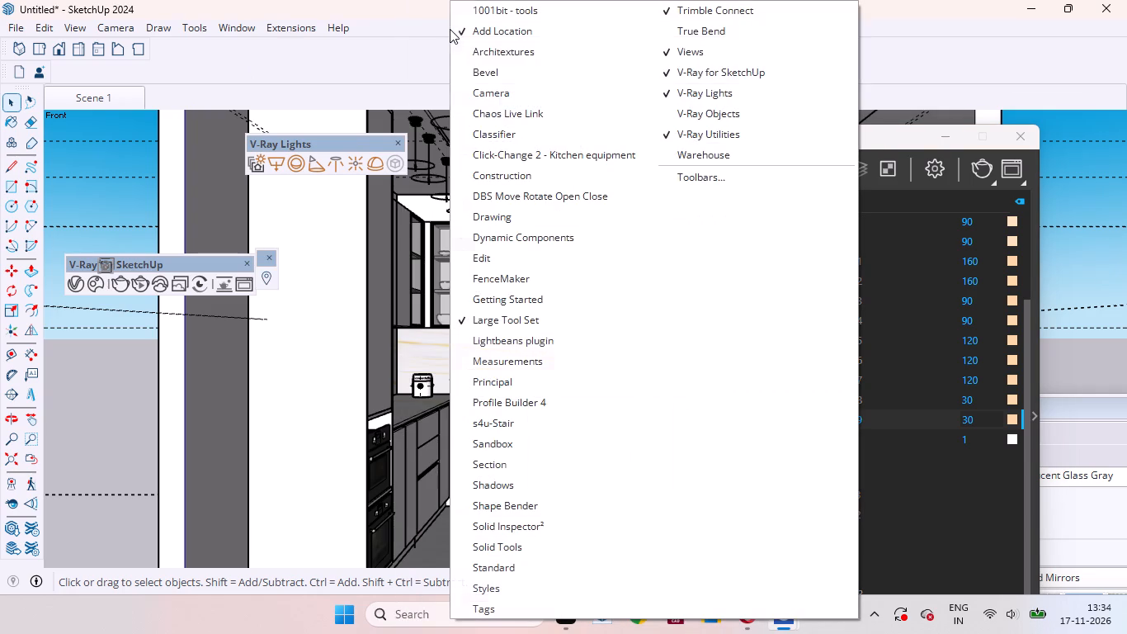
click(499, 33)
right_click(484, 30)
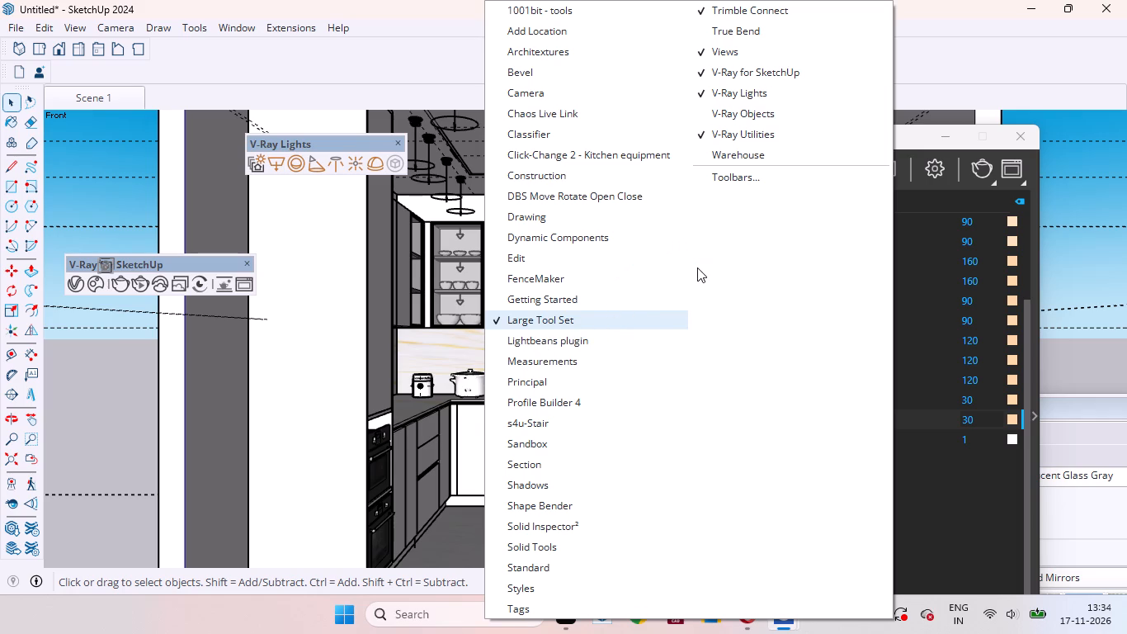
click(553, 345)
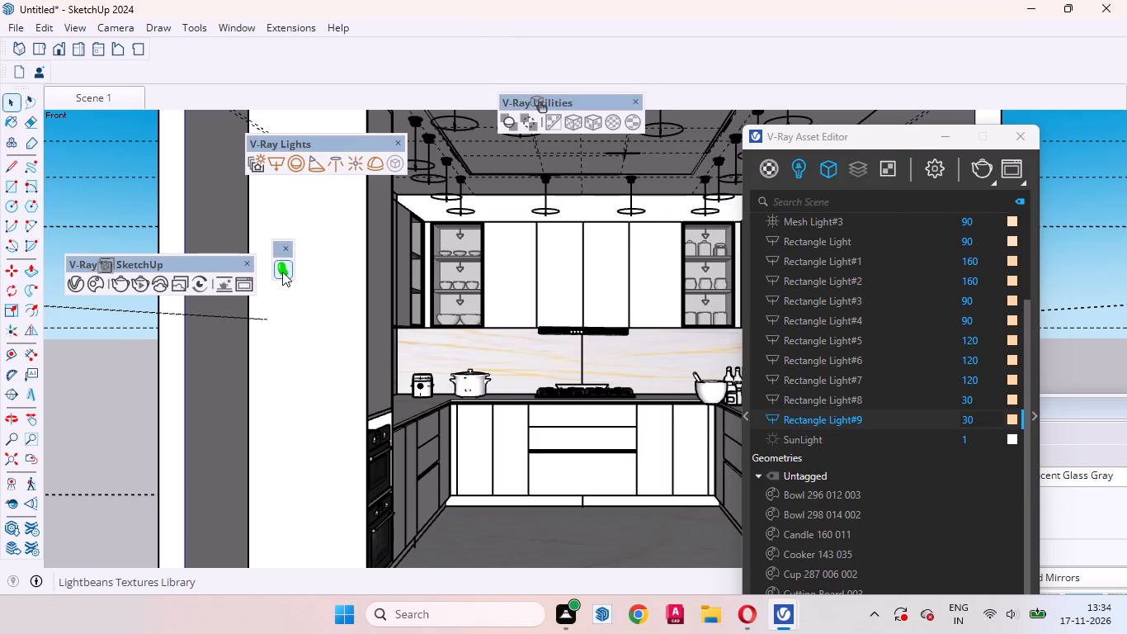
Open the Lightbeans Textures Library in a maximised window and search its materials for laminates.
click(282, 272)
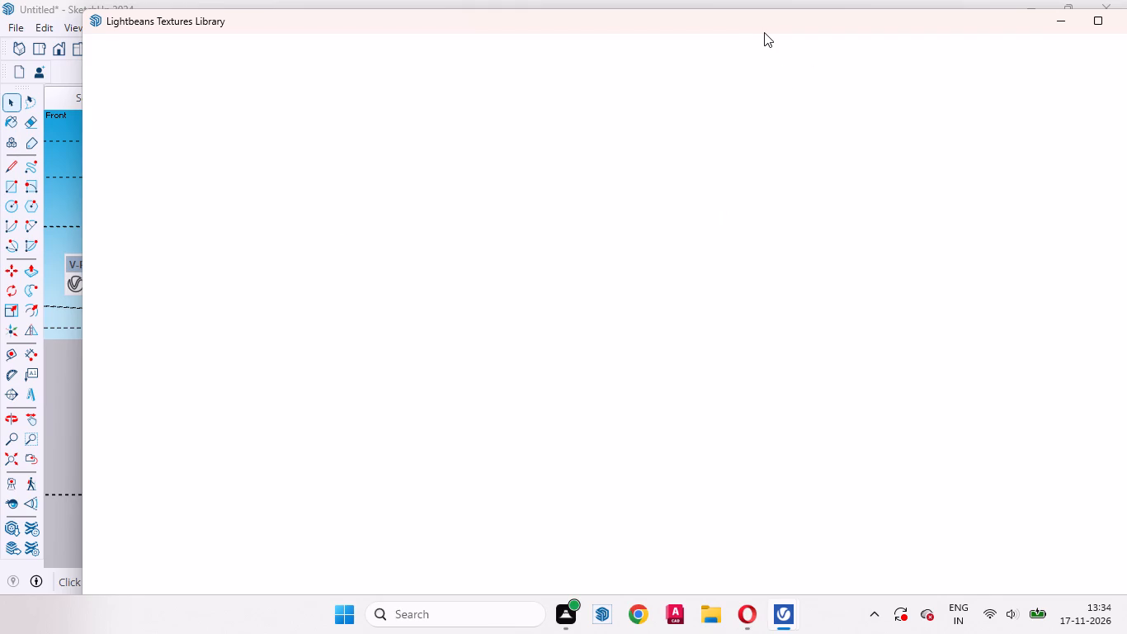
drag(764, 31, 700, 35)
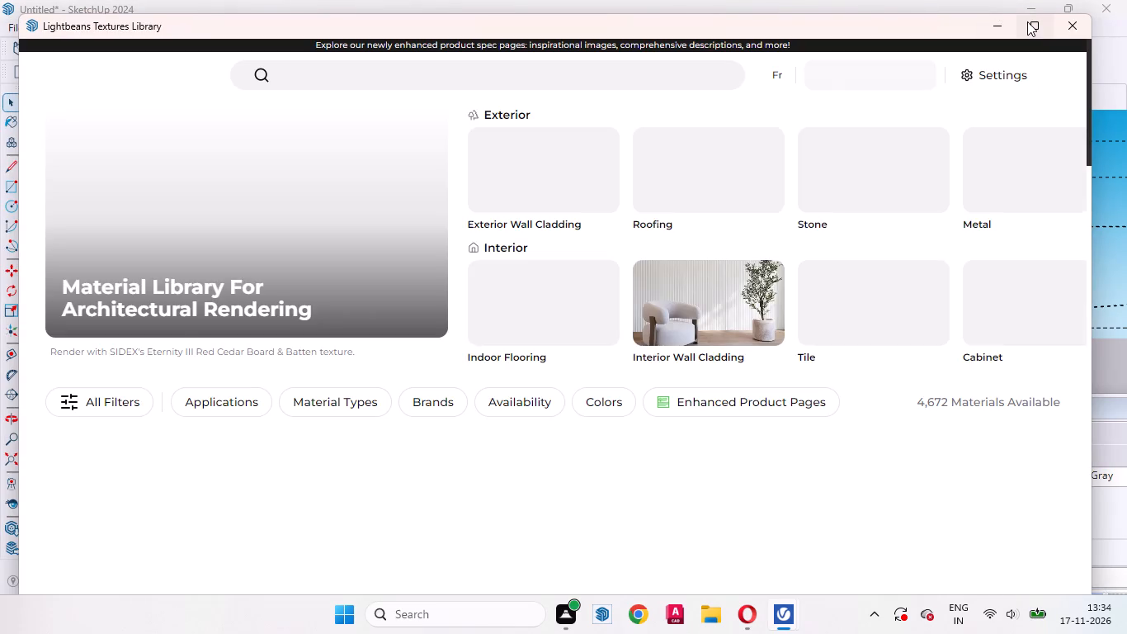
click(1027, 21)
click(525, 64)
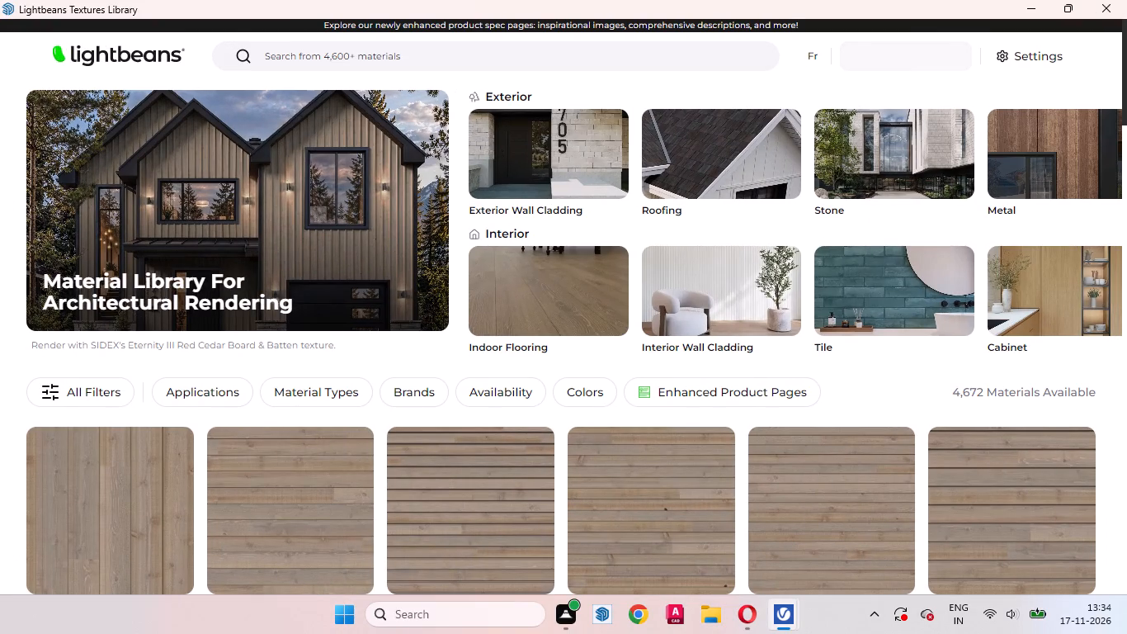
text(laminates)
key(Return)
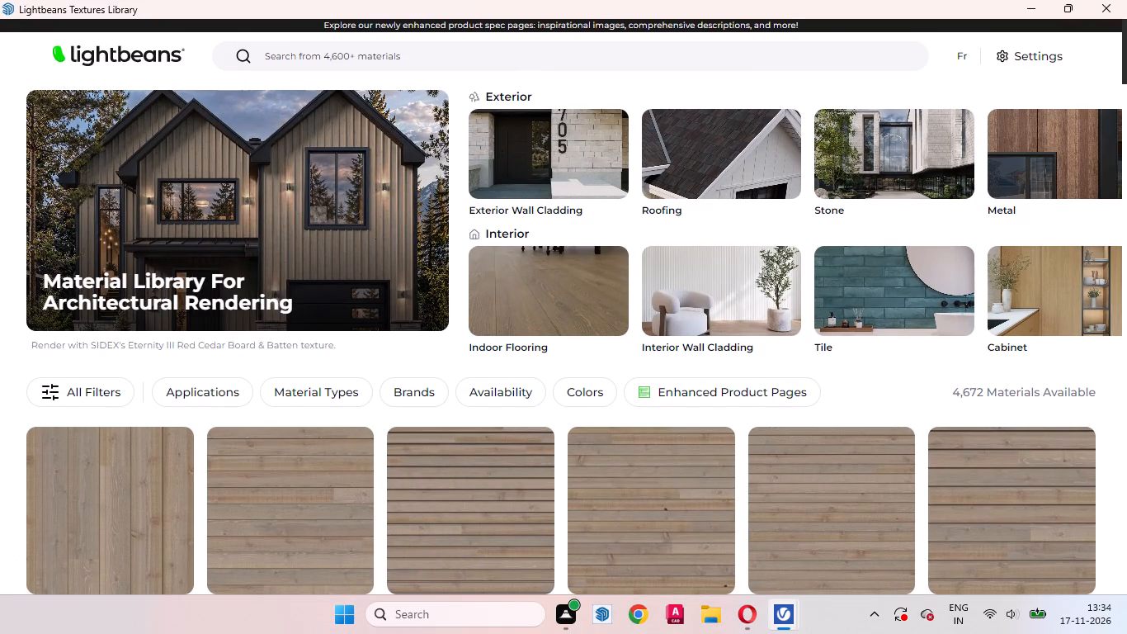
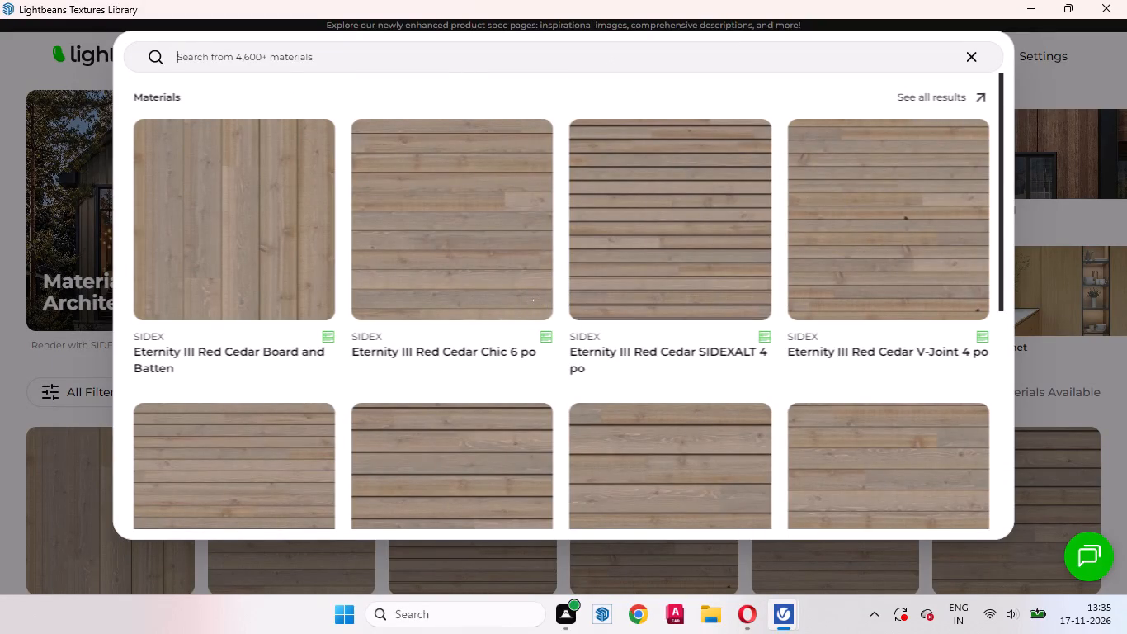
Search the material library for "laminates".
text(laminates)
key(Return)
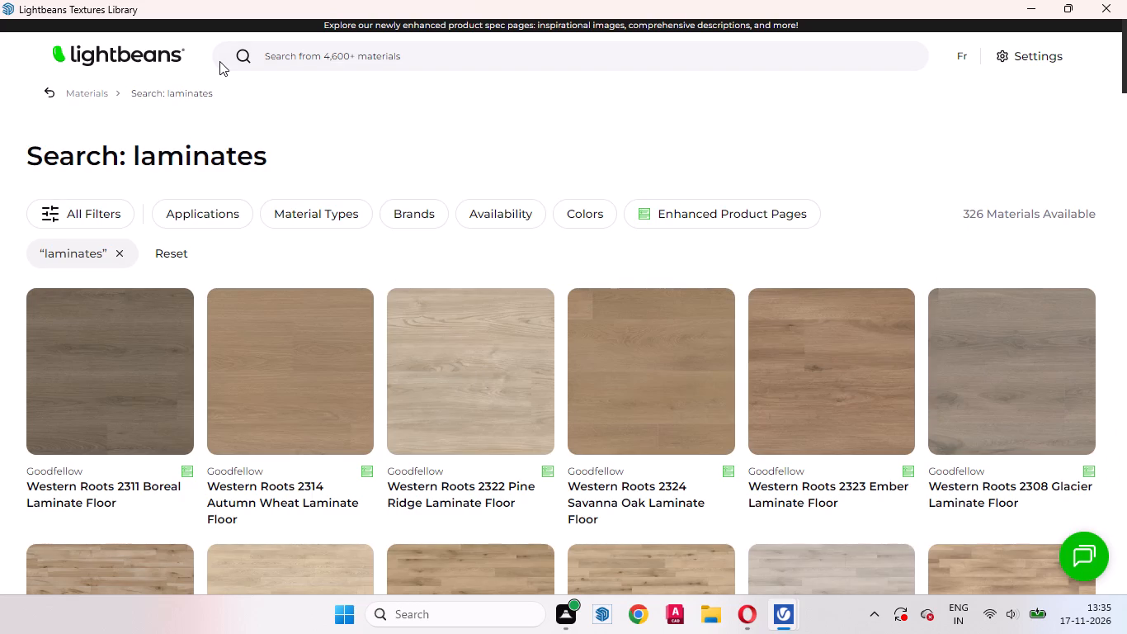
Examine the woodgrain and solid-colour laminate results for a suitable kitchen cabinet finish.
scroll(474, 345, down, 5)
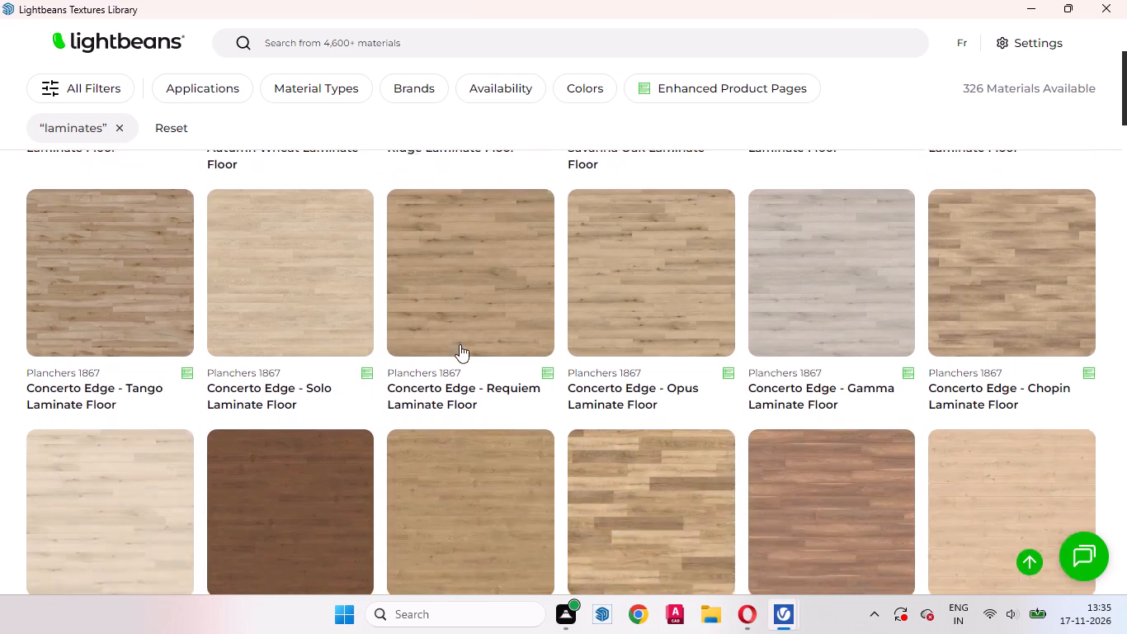
scroll(452, 335, down, 14)
scroll(450, 367, up, 1)
scroll(450, 367, down, 1)
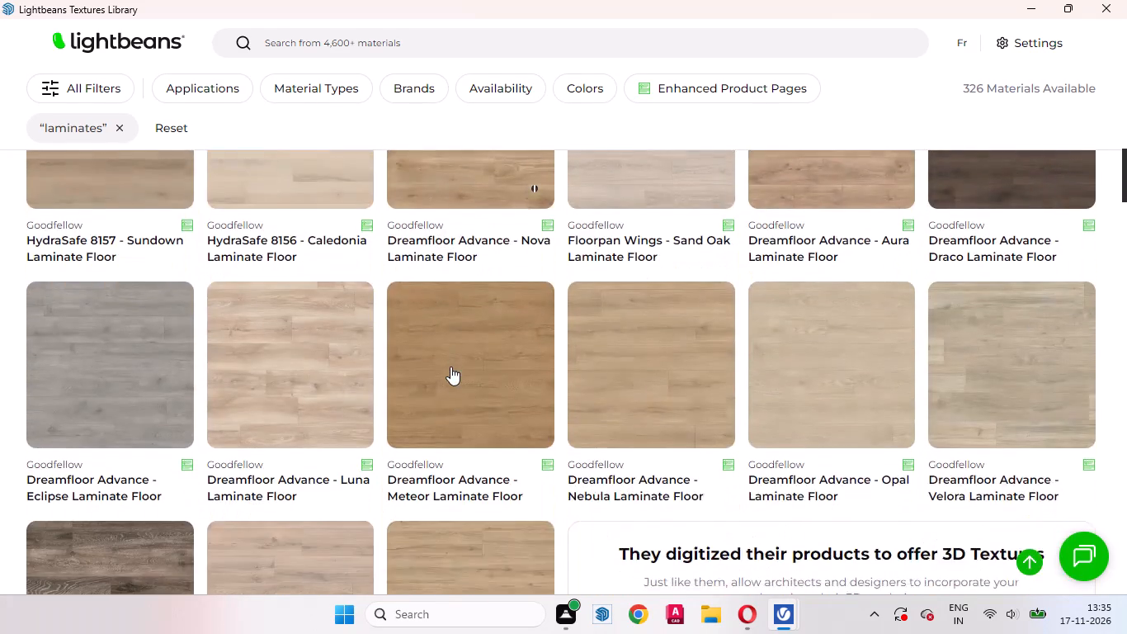
scroll(450, 367, down, 7)
scroll(523, 376, down, 3)
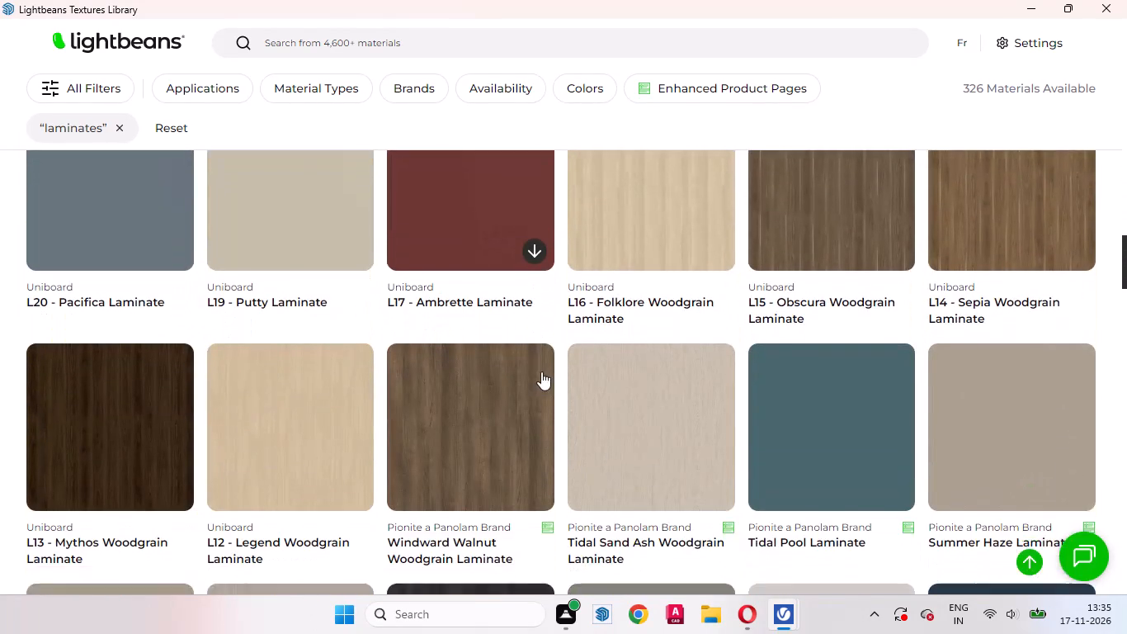
scroll(541, 371, down, 1)
scroll(541, 372, up, 2)
scroll(541, 373, down, 3)
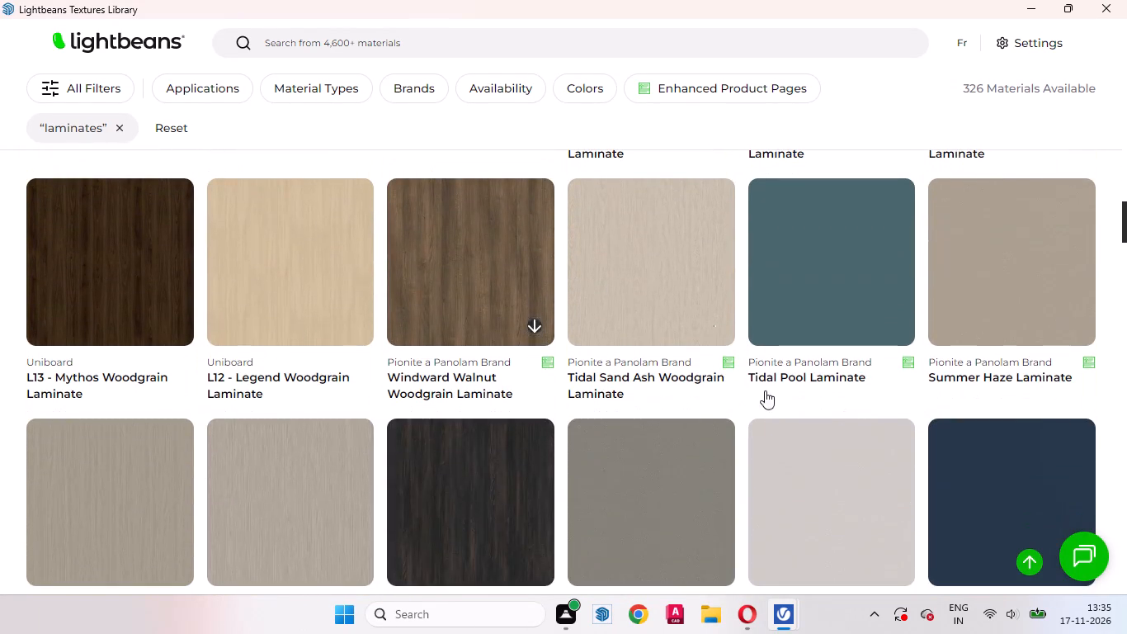
scroll(776, 424, down, 2)
scroll(685, 458, down, 5)
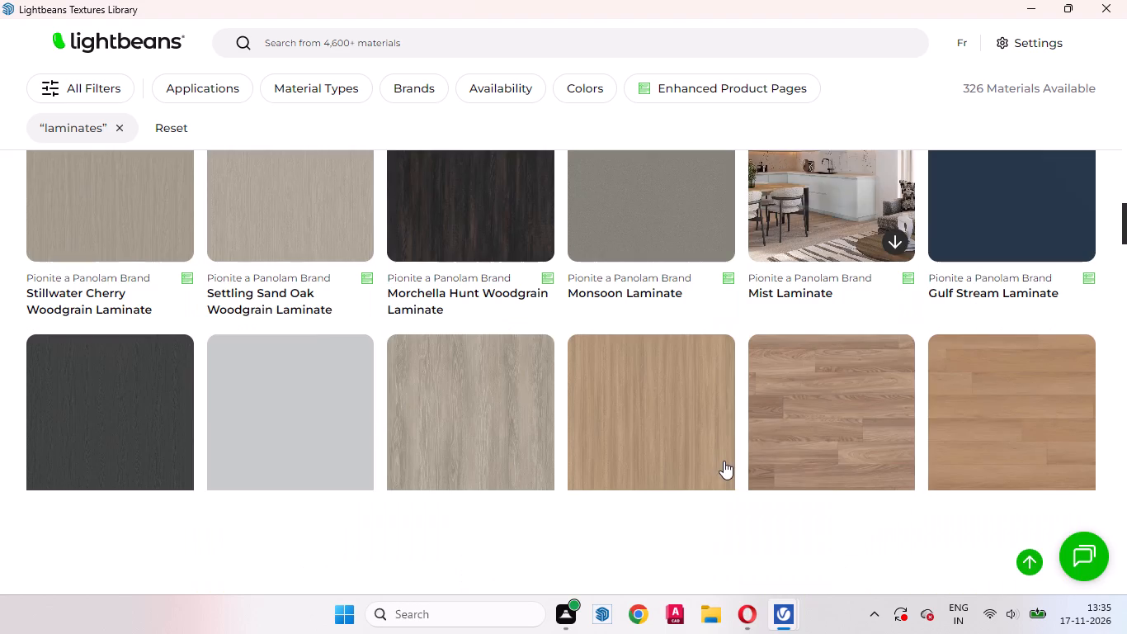
scroll(771, 420, up, 4)
scroll(866, 417, up, 1)
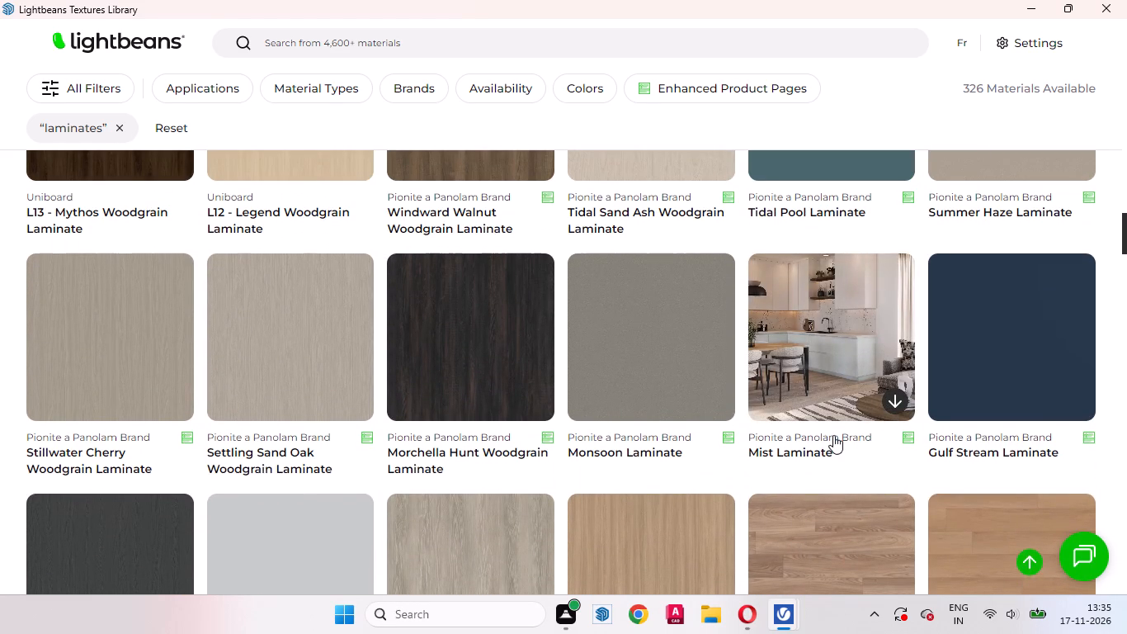
scroll(746, 416, down, 2)
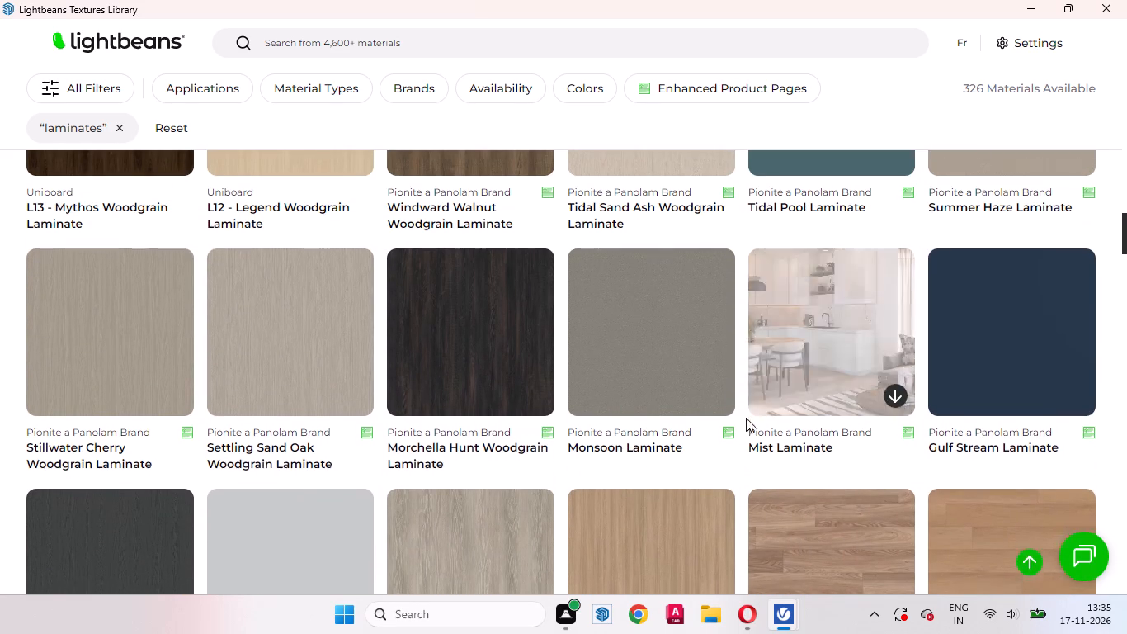
scroll(744, 428, down, 5)
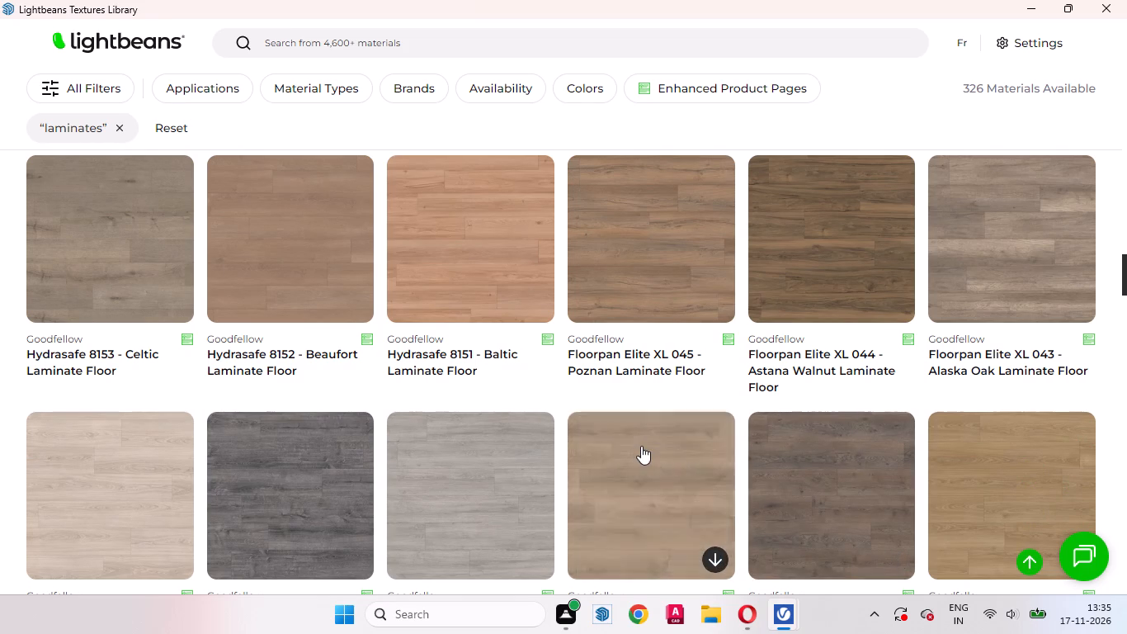
scroll(644, 444, down, 12)
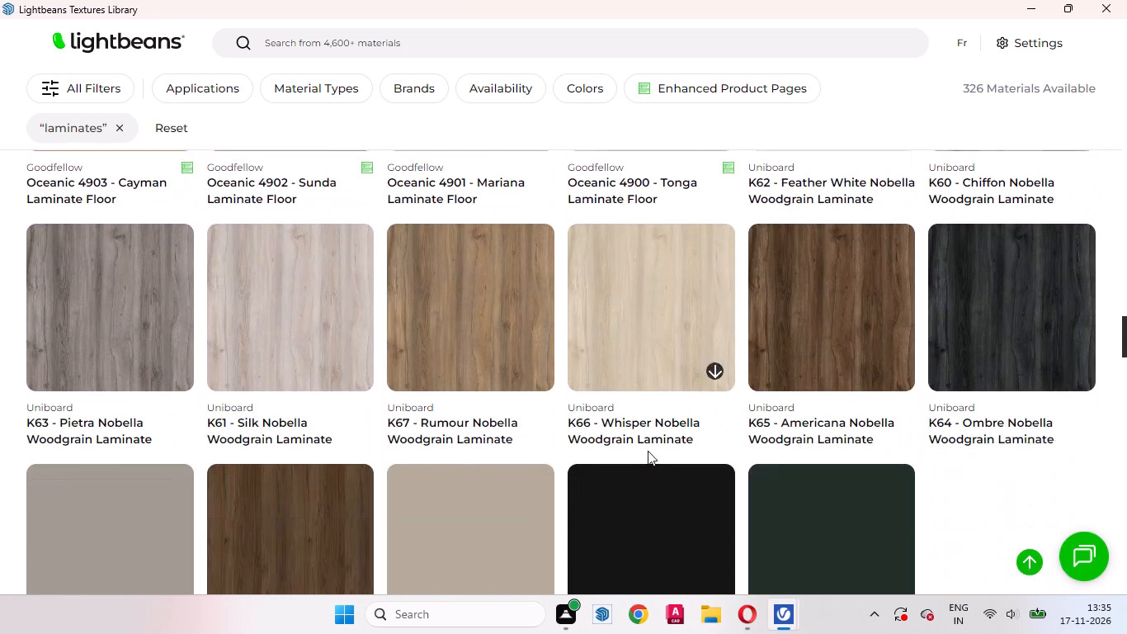
scroll(648, 451, down, 3)
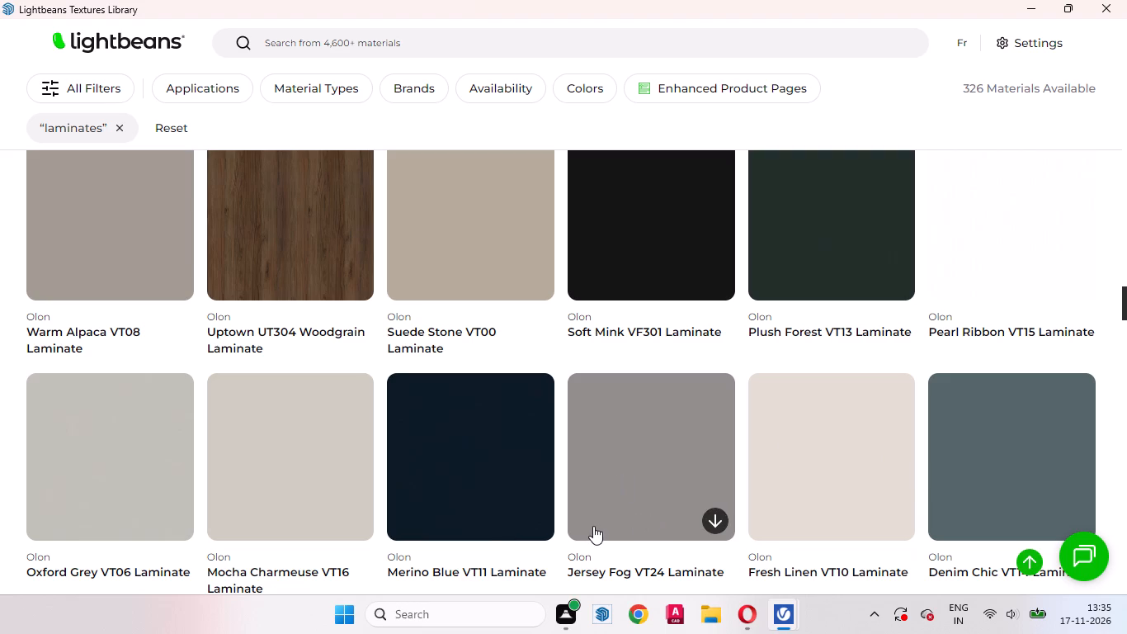
scroll(627, 470, down, 1)
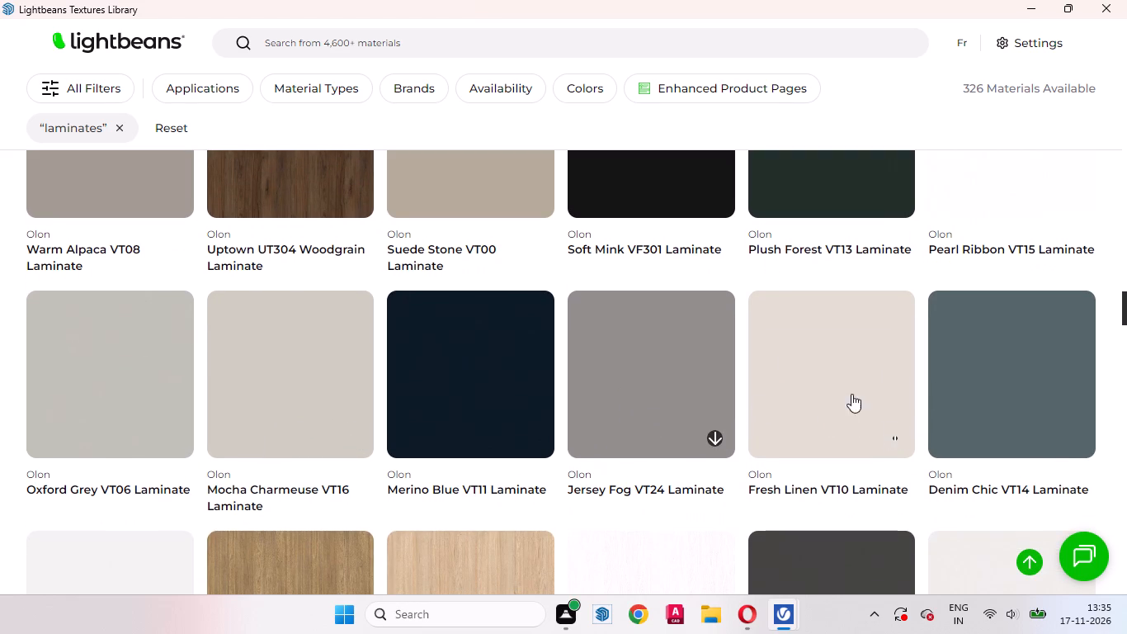
scroll(548, 277, up, 2)
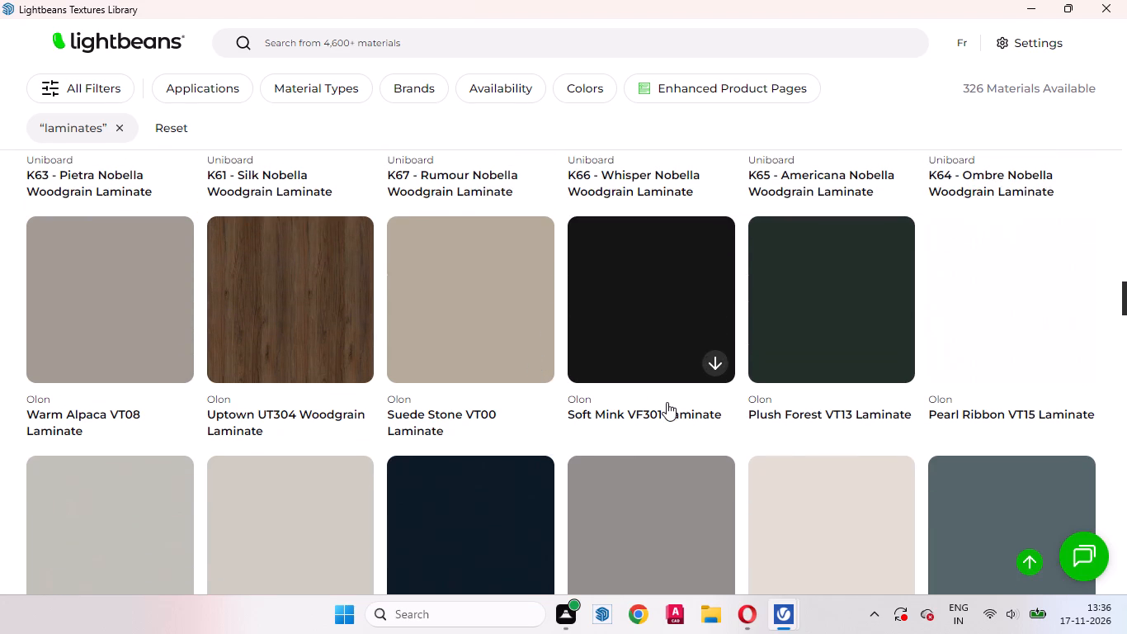
scroll(689, 390, down, 3)
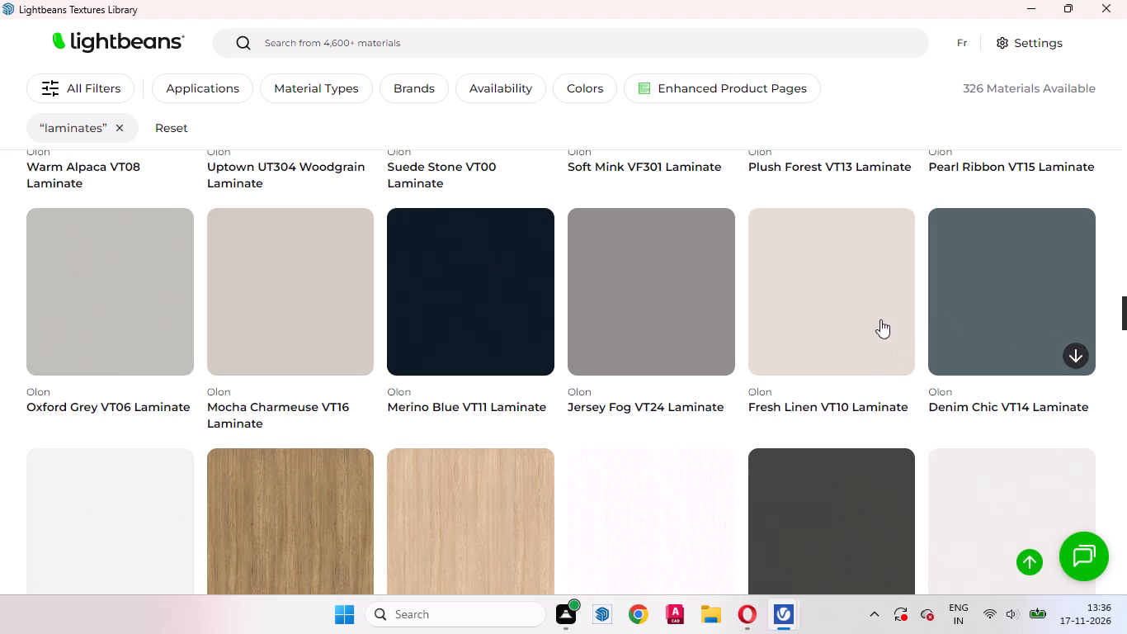
scroll(818, 338, down, 10)
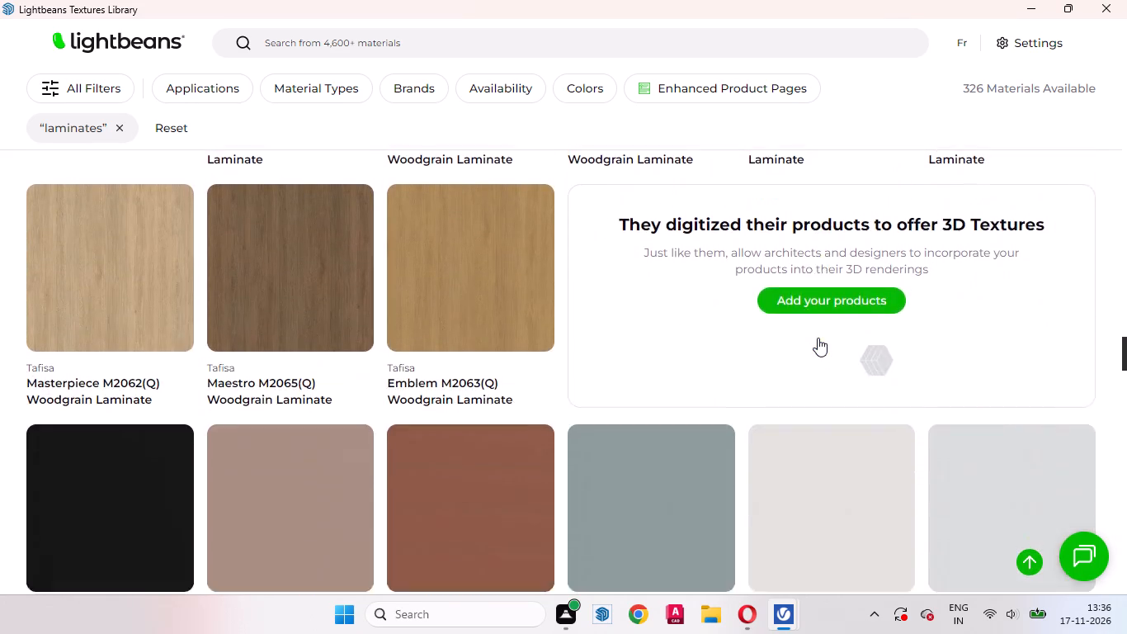
scroll(818, 338, down, 3)
scroll(818, 338, up, 1)
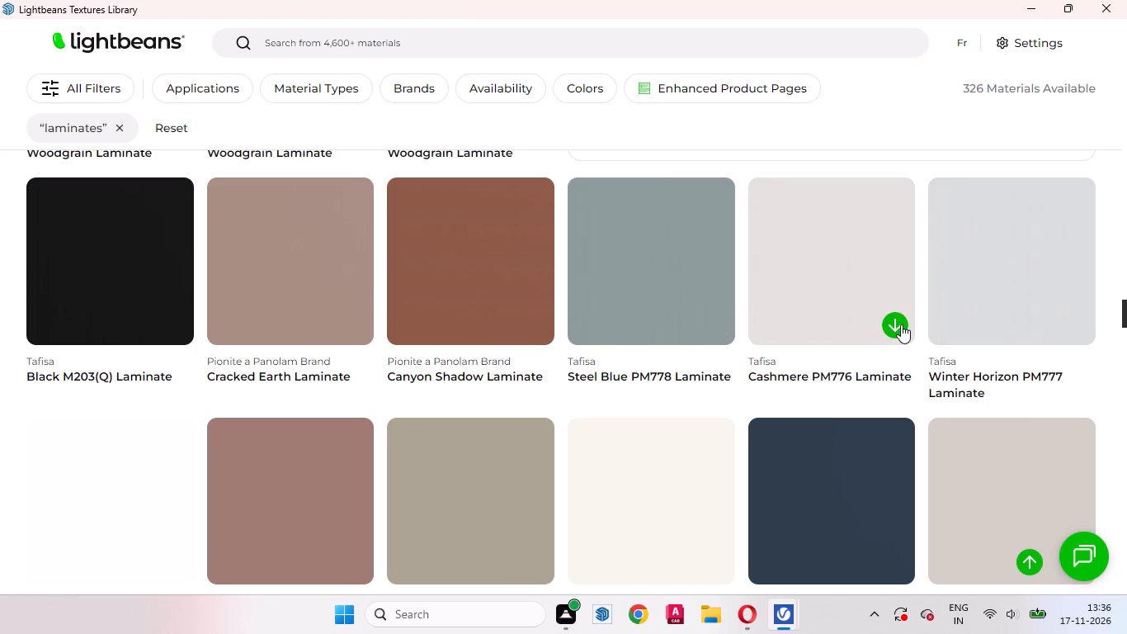
Download Tafisa's Cashmere PM776 Laminate into the model, close the V-Ray log and return to the kitchen model.
click(901, 324)
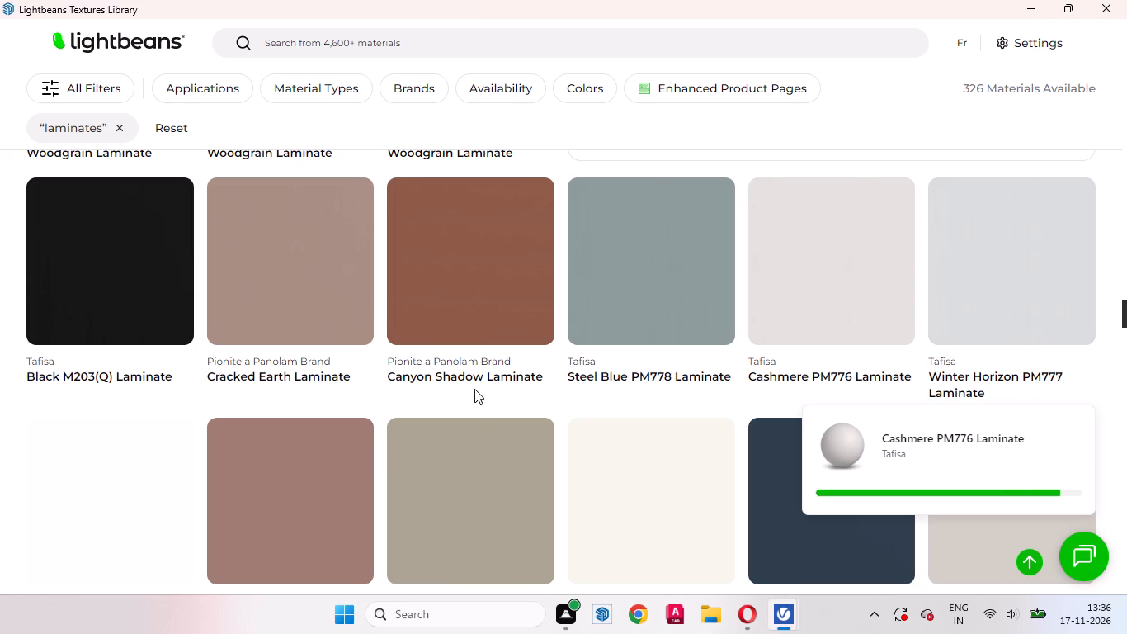
scroll(474, 389, down, 1)
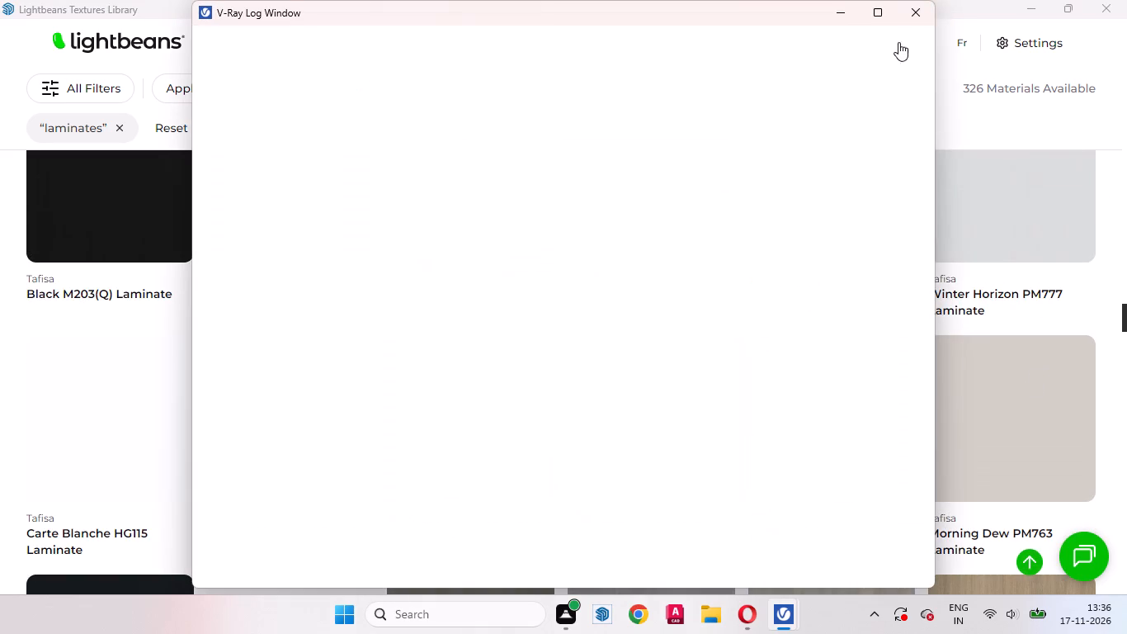
click(917, 8)
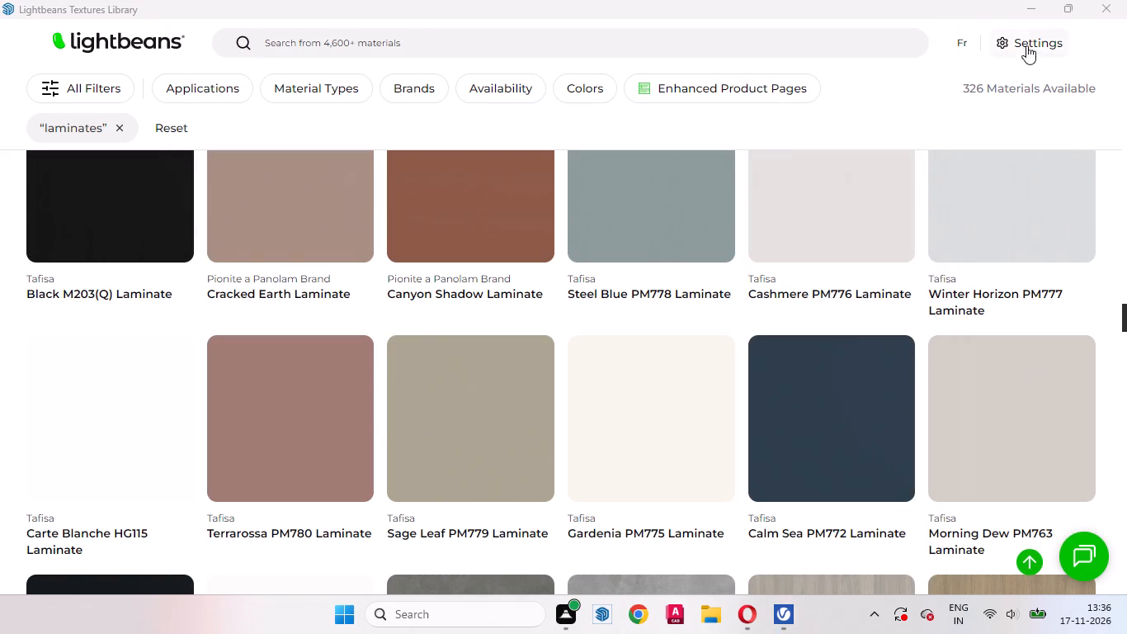
click(1030, 8)
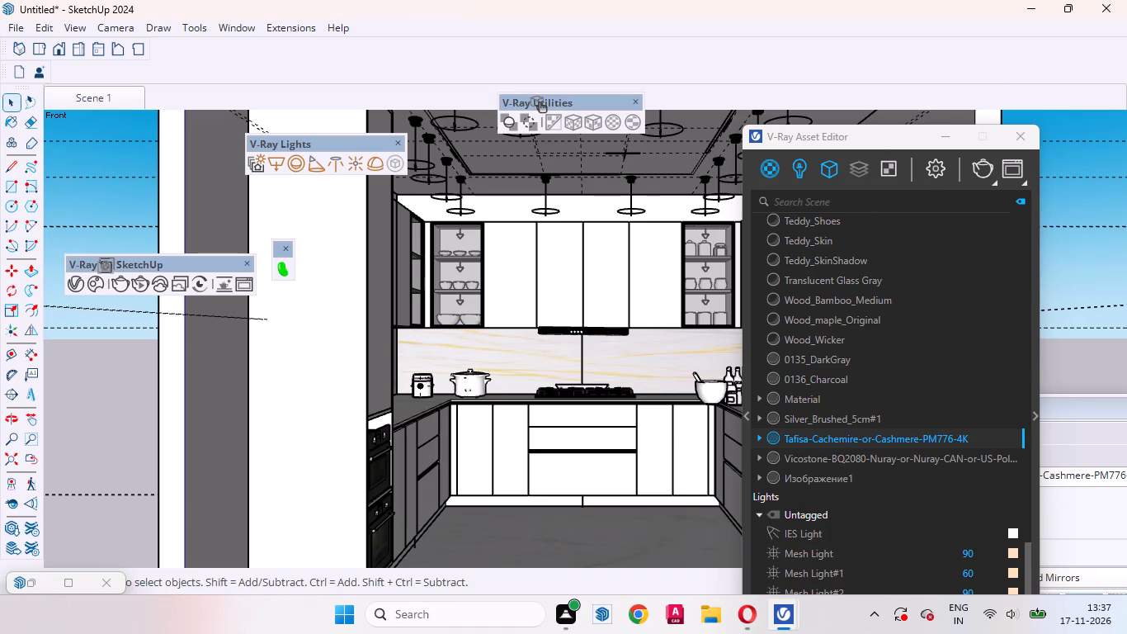
Rearrange the V-Ray Asset Editor and Default Tray so the kitchen view and the Materials section are uncovered.
drag(898, 135, 615, 325)
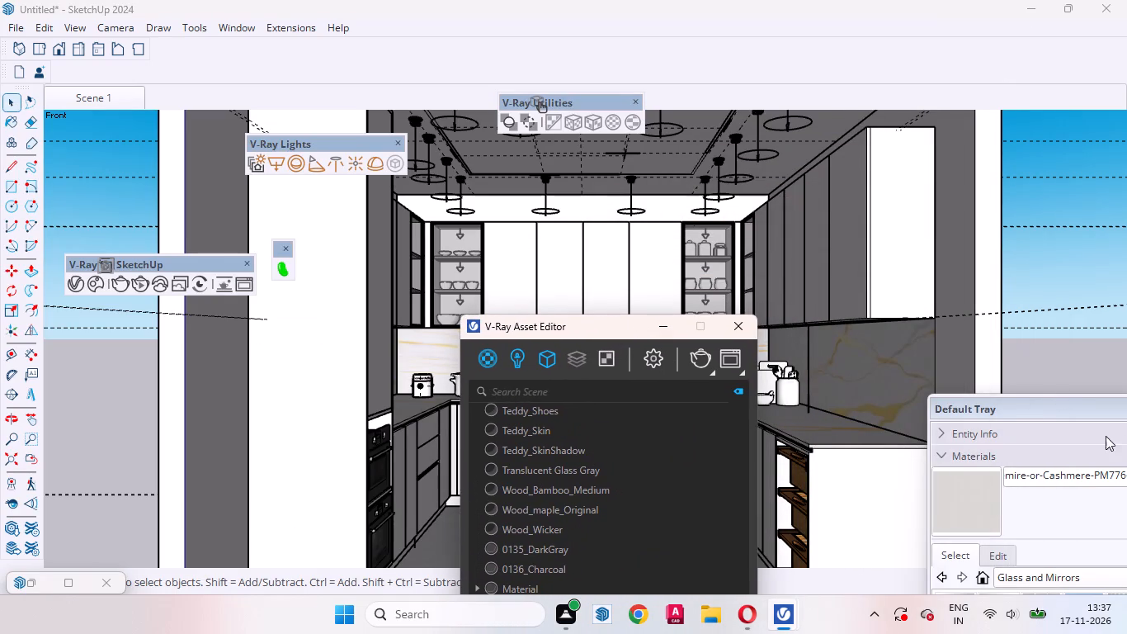
drag(1016, 405, 1021, 206)
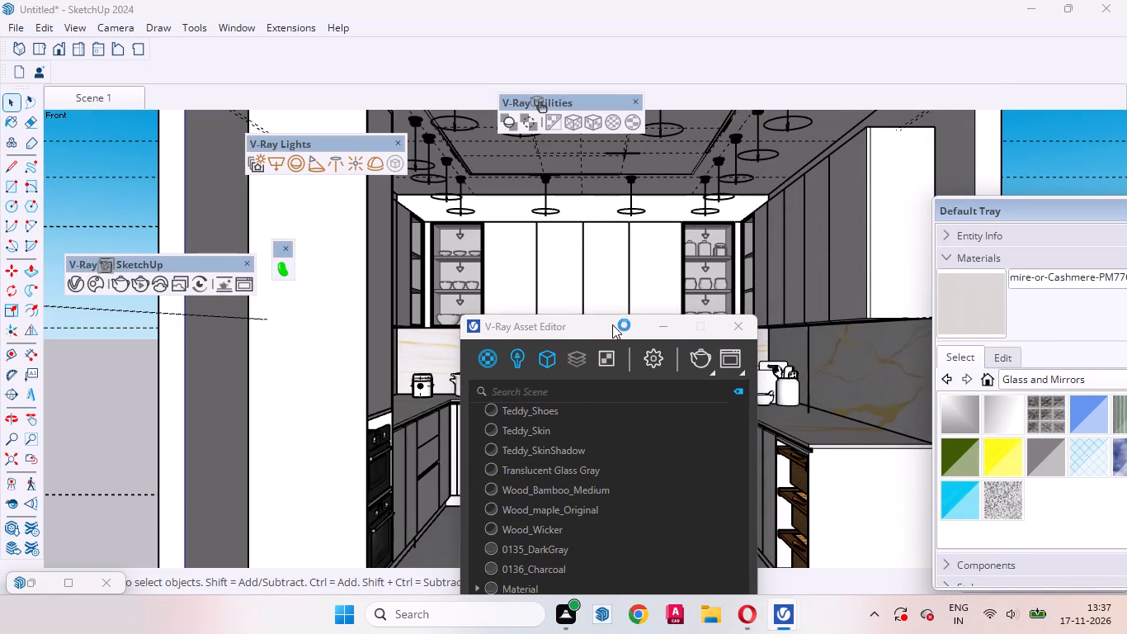
drag(612, 324, 247, 380)
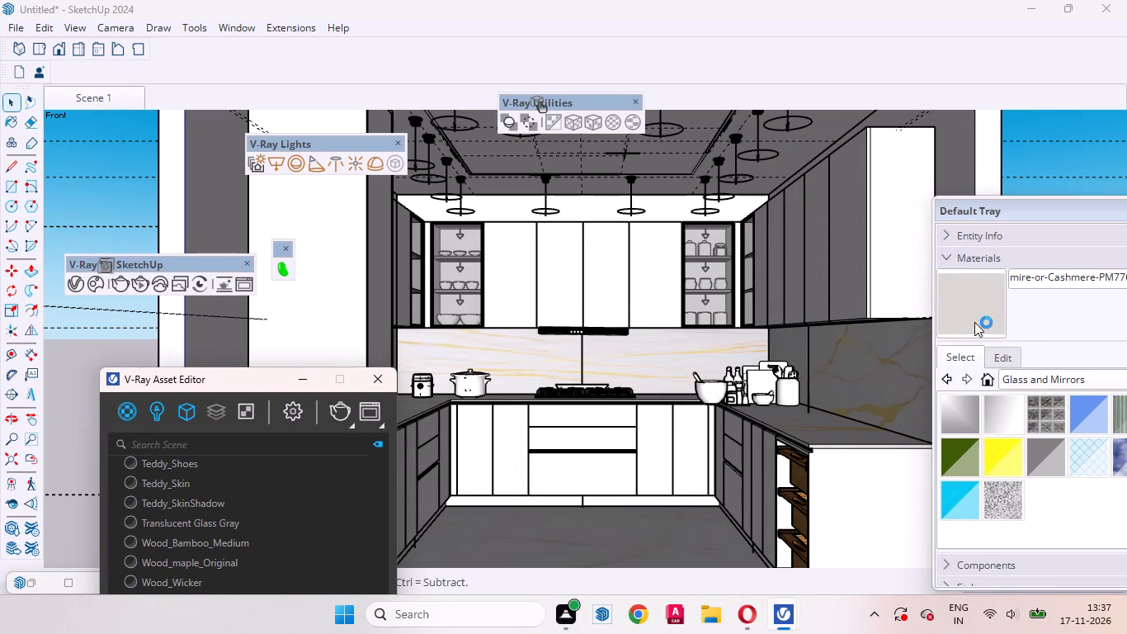
Paint the white base cabinet fronts below the hob with the Tafisa Cashmere PM776 laminate.
click(974, 322)
scroll(633, 463, up, 12)
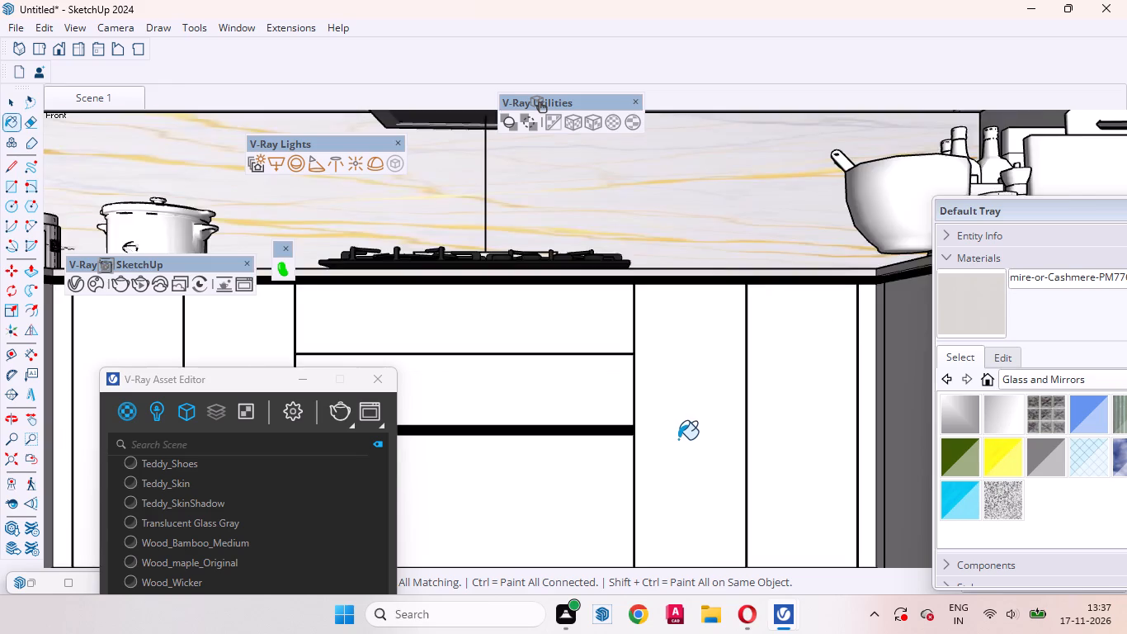
scroll(678, 439, up, 3)
click(705, 376)
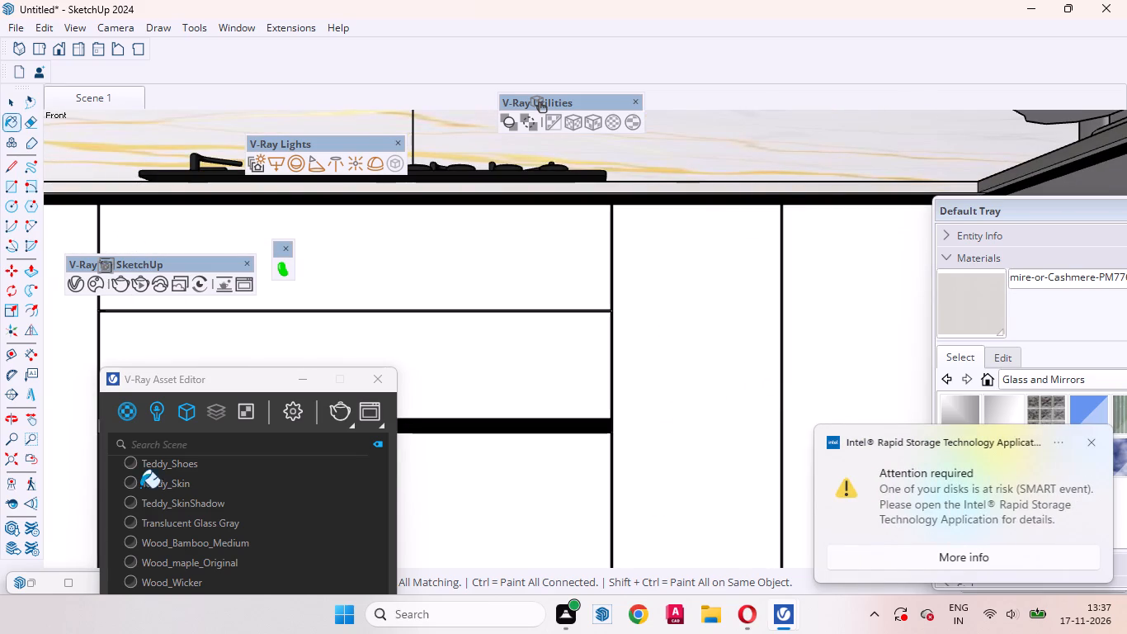
triple_click(710, 339)
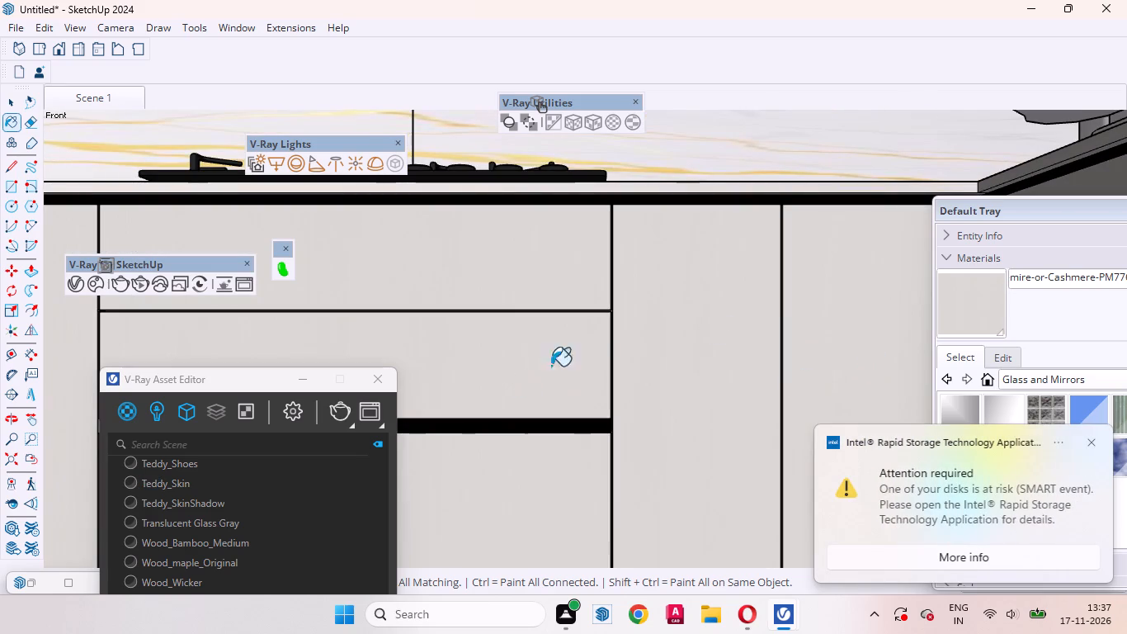
scroll(594, 362, down, 8)
scroll(724, 351, down, 2)
scroll(724, 351, up, 1)
scroll(724, 351, down, 1)
scroll(724, 352, up, 1)
scroll(724, 352, down, 12)
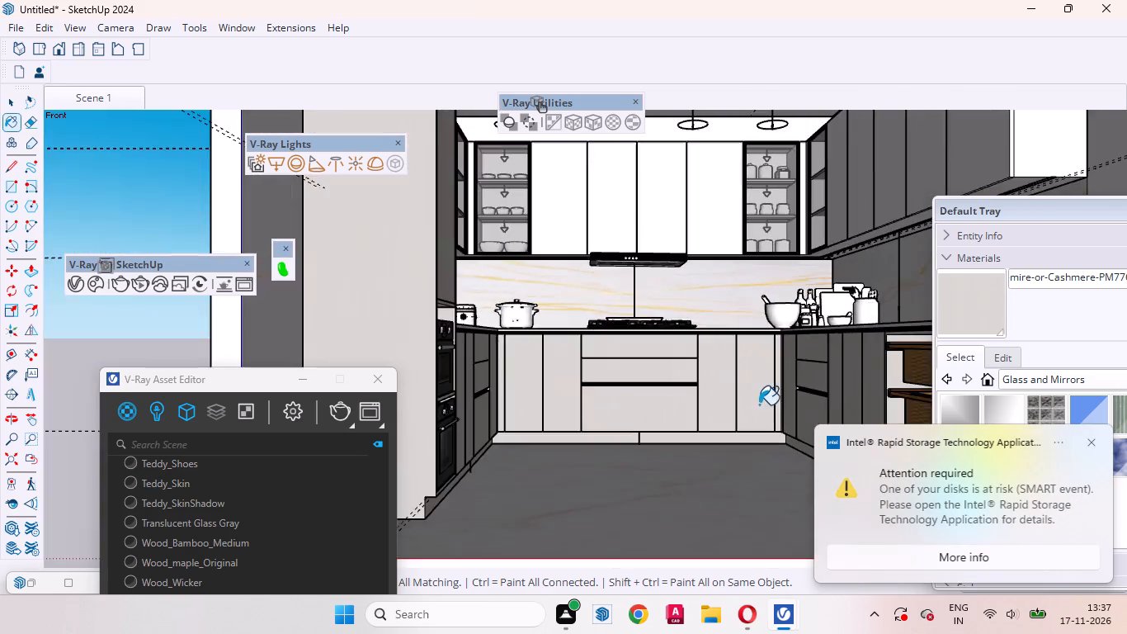
scroll(759, 405, down, 8)
key(space)
scroll(688, 296, up, 8)
scroll(158, 296, down, 6)
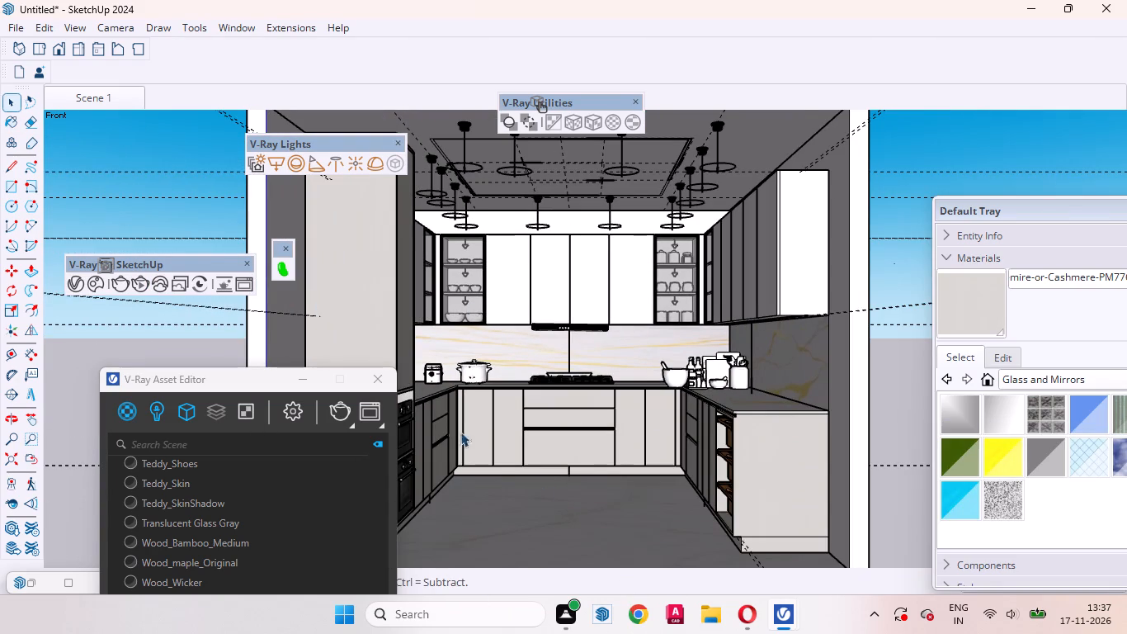
Download Pionite's Canyon Shadow Laminate from the Lightbeans library into the model and minimise the library.
click(287, 268)
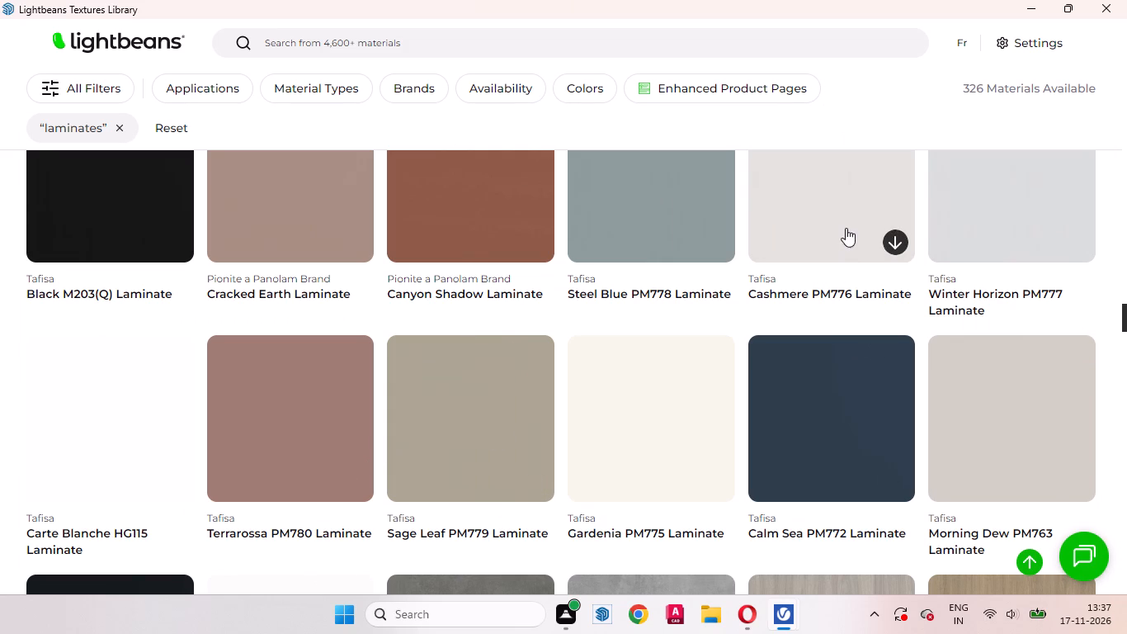
scroll(507, 396, up, 1)
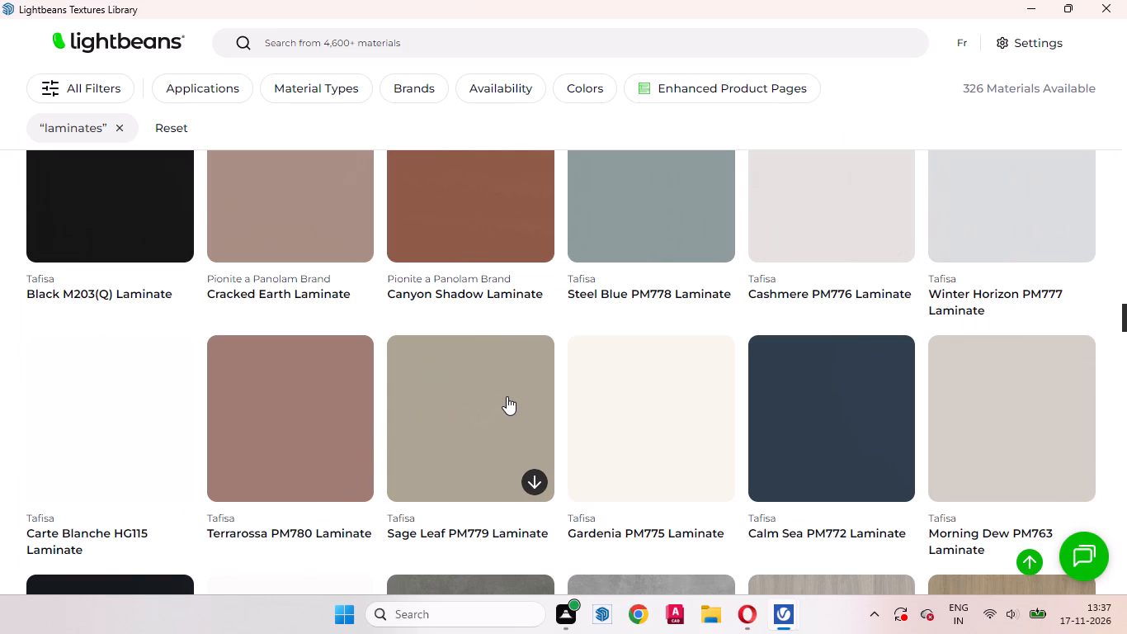
scroll(418, 318, up, 1)
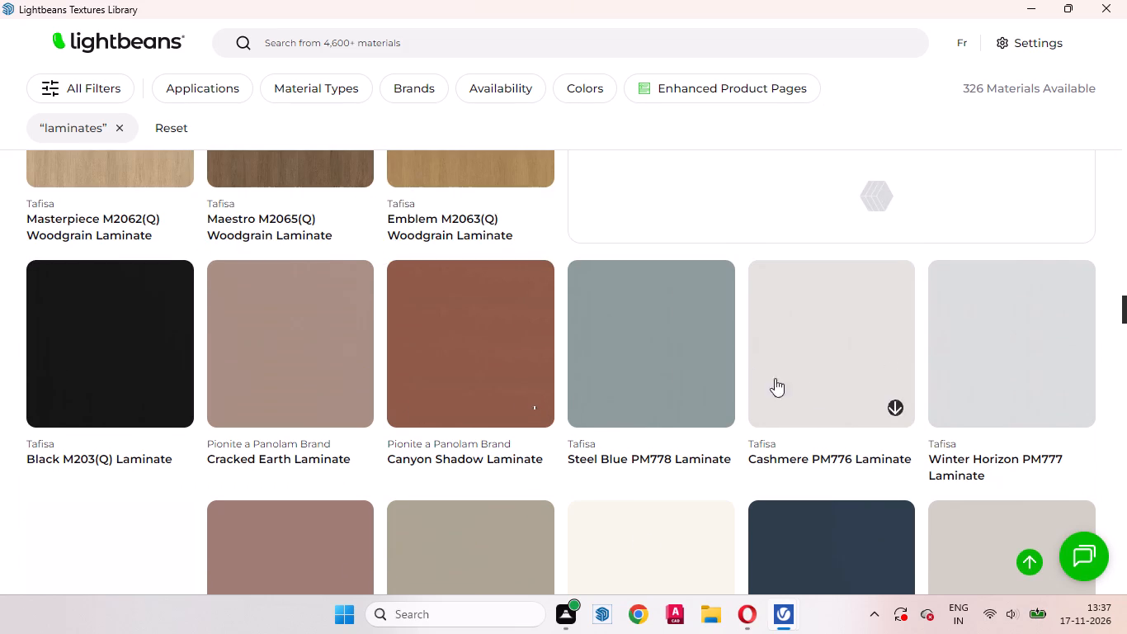
click(1030, 13)
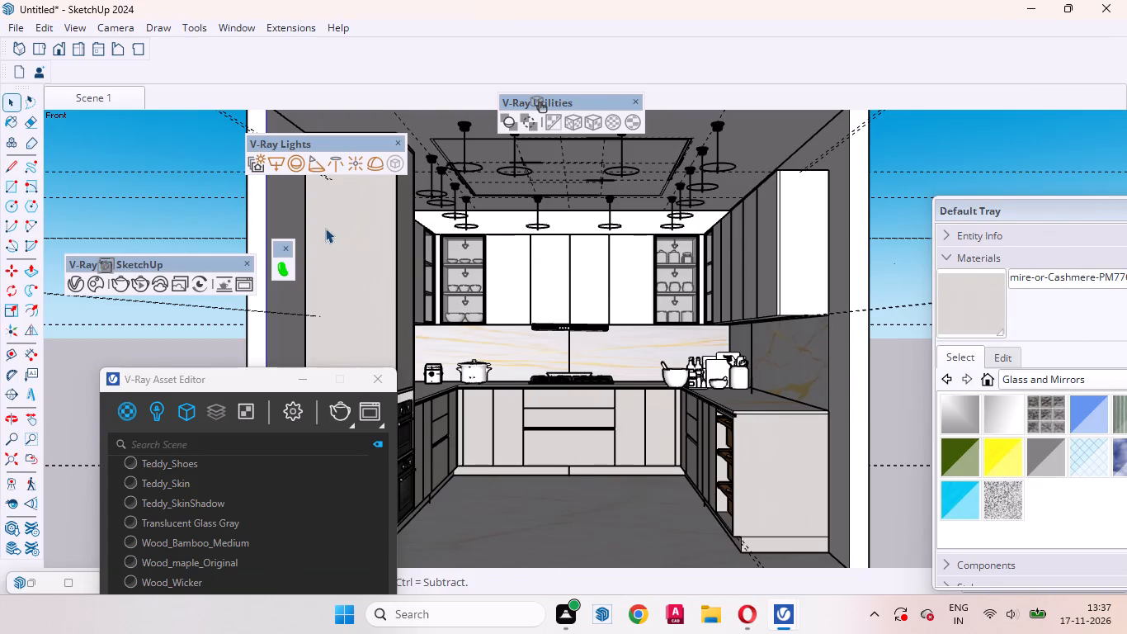
click(279, 267)
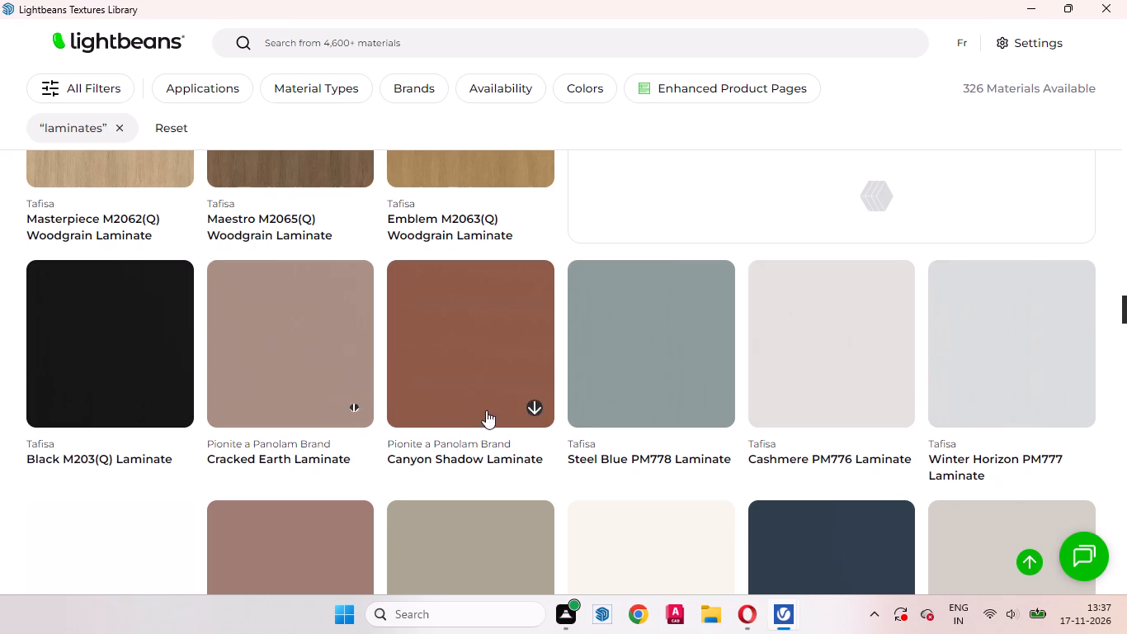
click(531, 410)
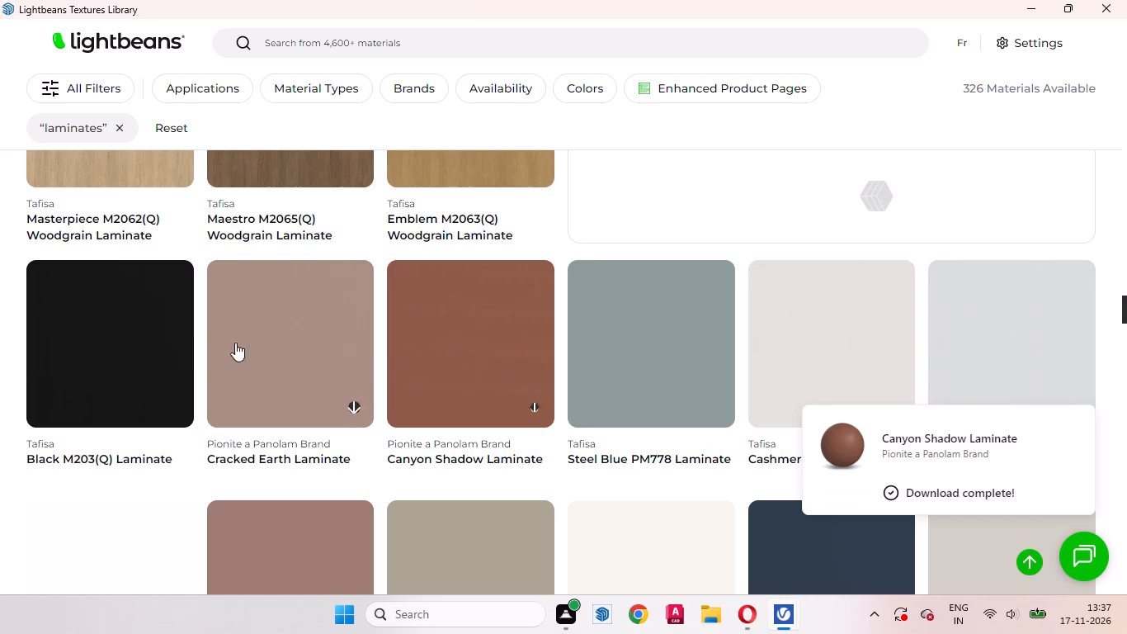
click(1033, 0)
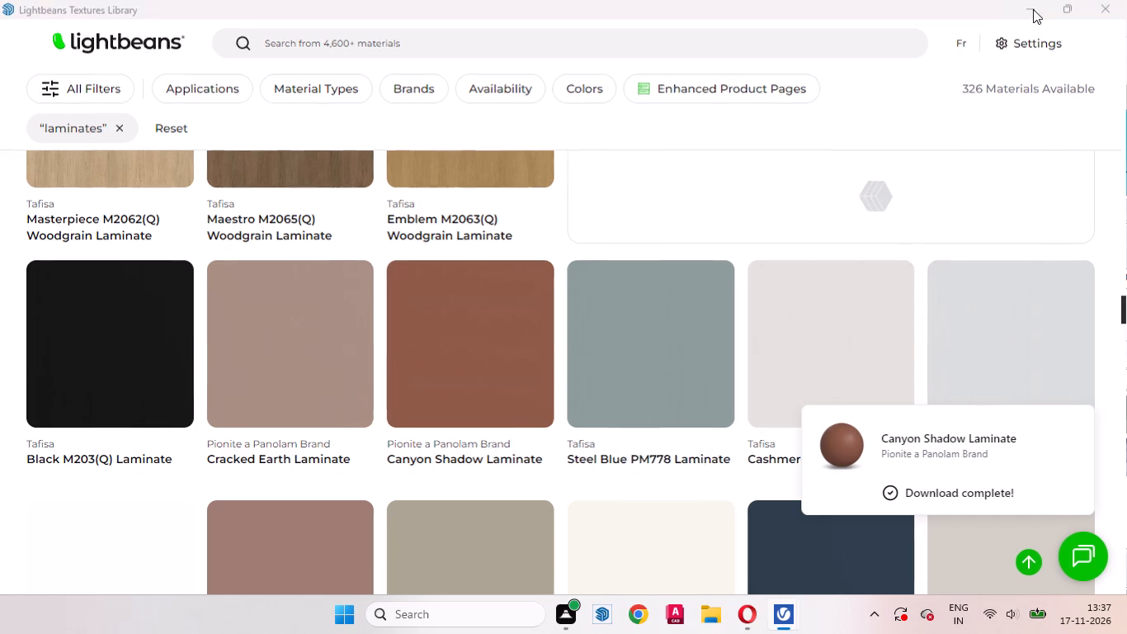
Paint the upper wall cabinets with the Pionite Canyon Shadow laminate and return to the Scene 1 view.
click(974, 311)
scroll(590, 258, up, 7)
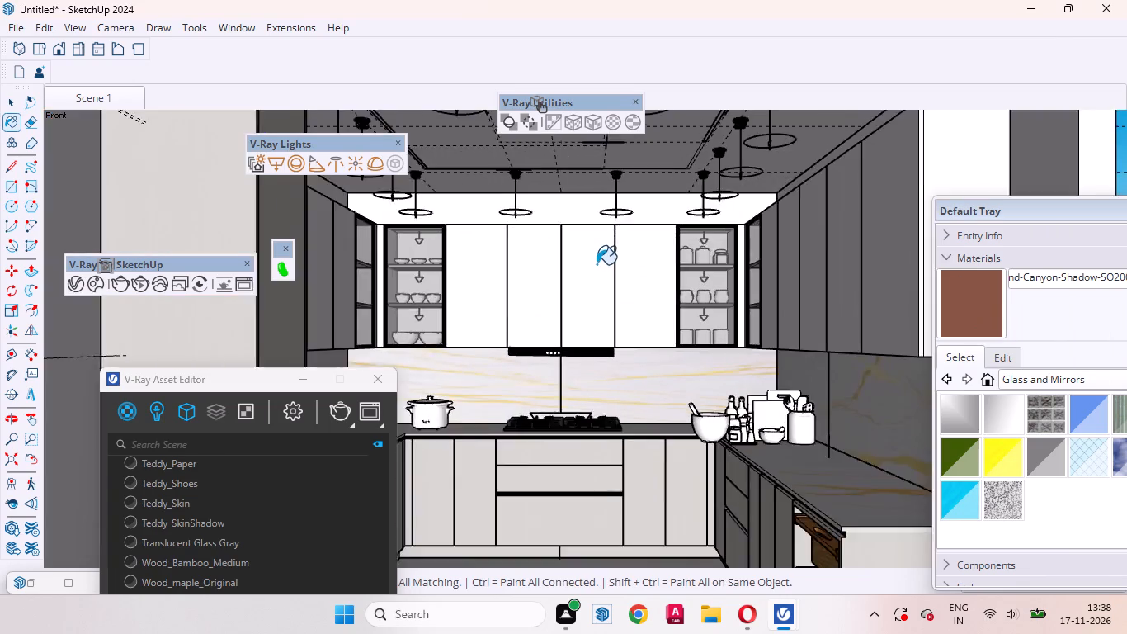
scroll(597, 265, up, 2)
click(597, 267)
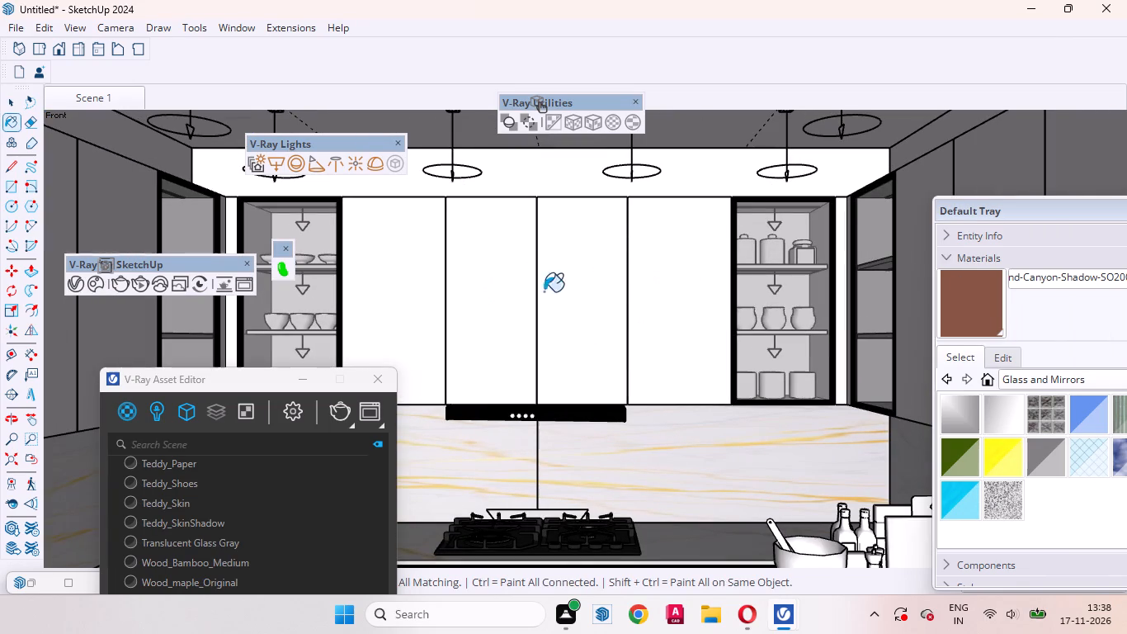
scroll(582, 296, down, 11)
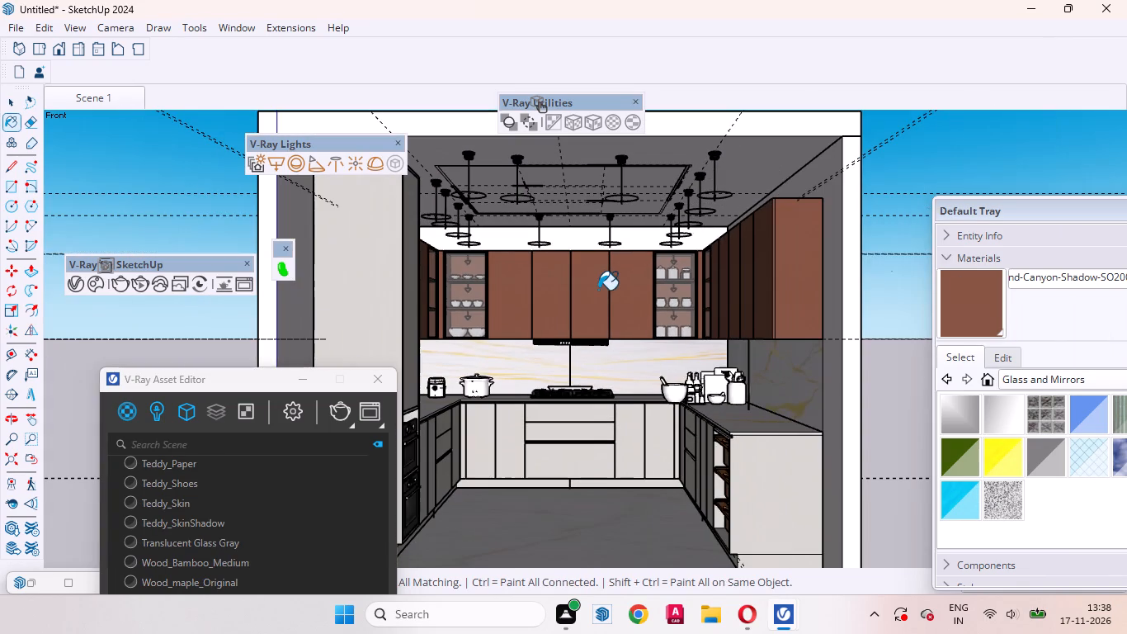
click(9, 103)
click(86, 98)
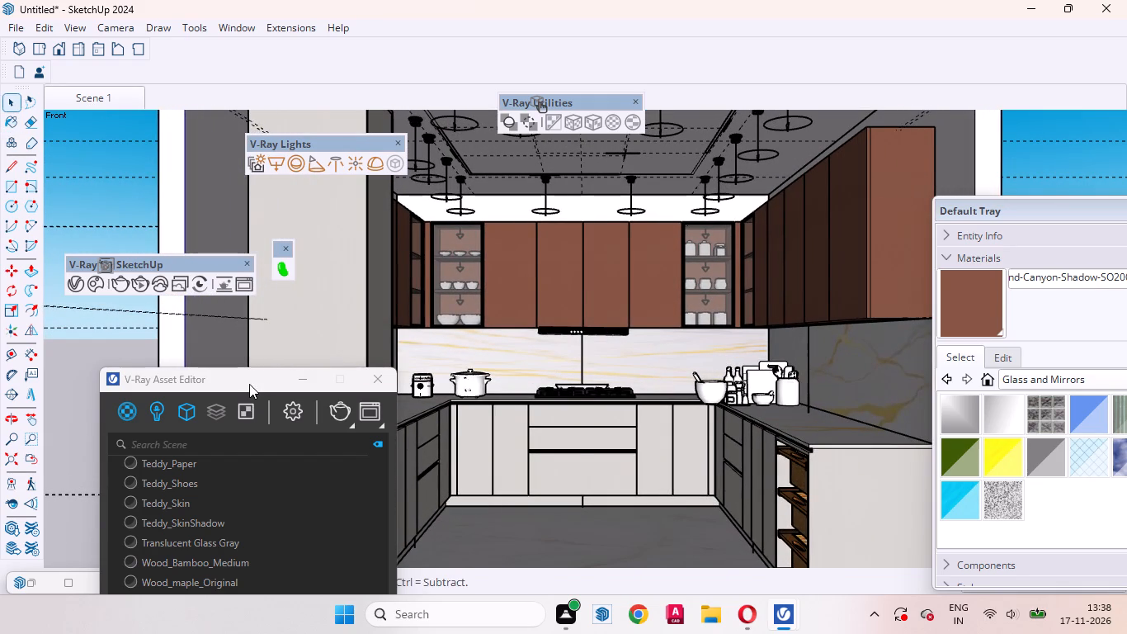
Brighten the Canyon Shadow laminate's V-Ray reflection colour from black to light grey and collapse its settings.
drag(250, 384, 139, 217)
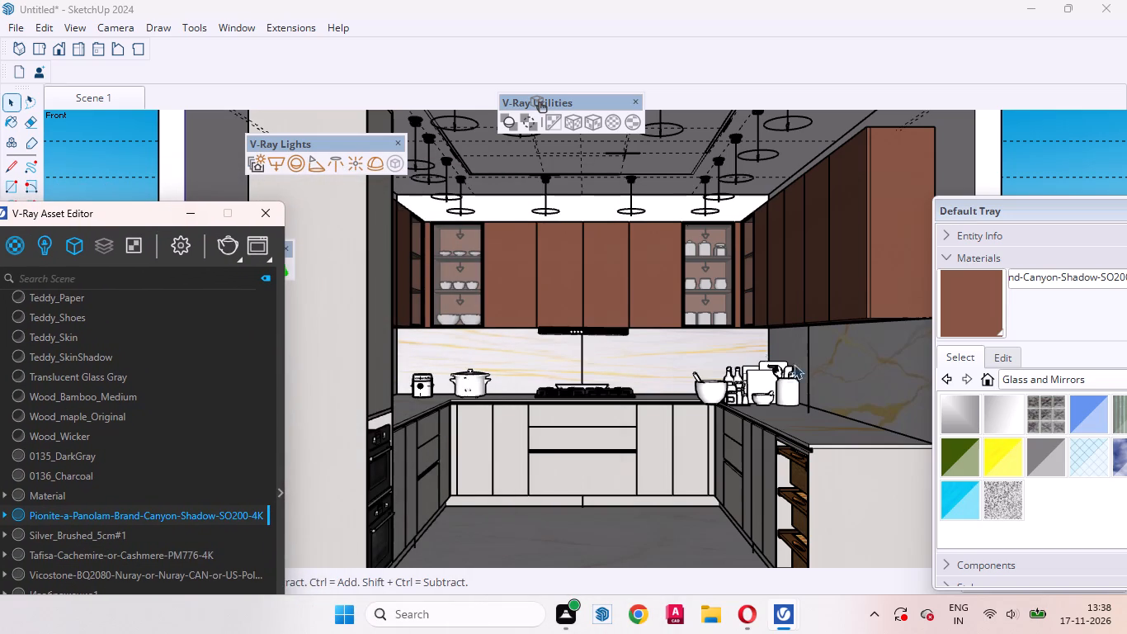
click(281, 485)
drag(420, 216, 521, 168)
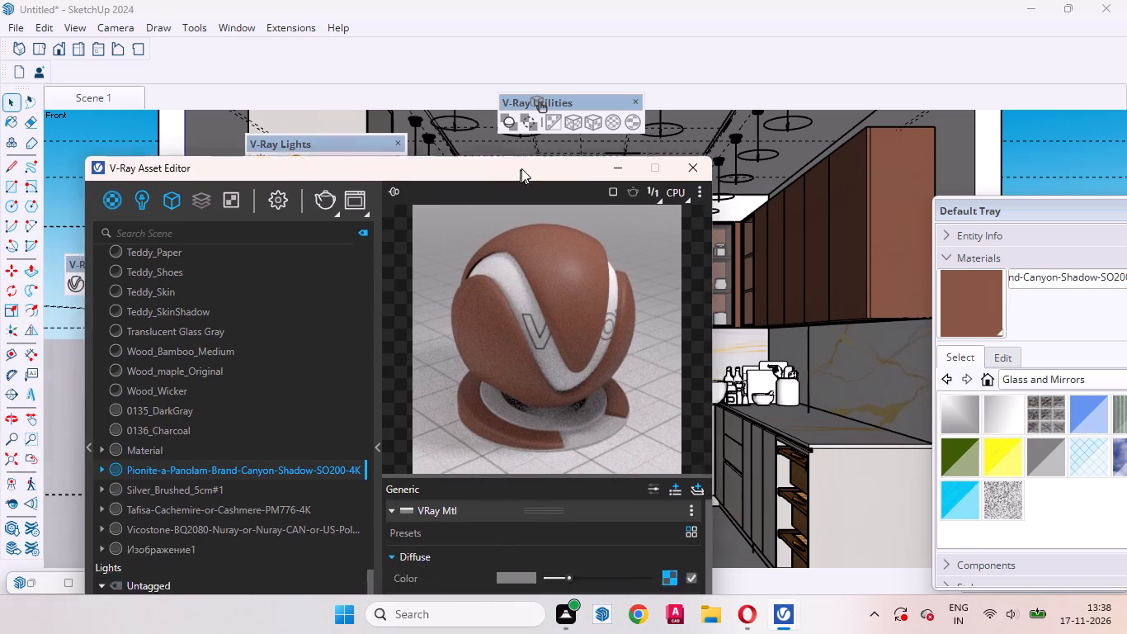
drag(521, 168, 532, 92)
click(483, 531)
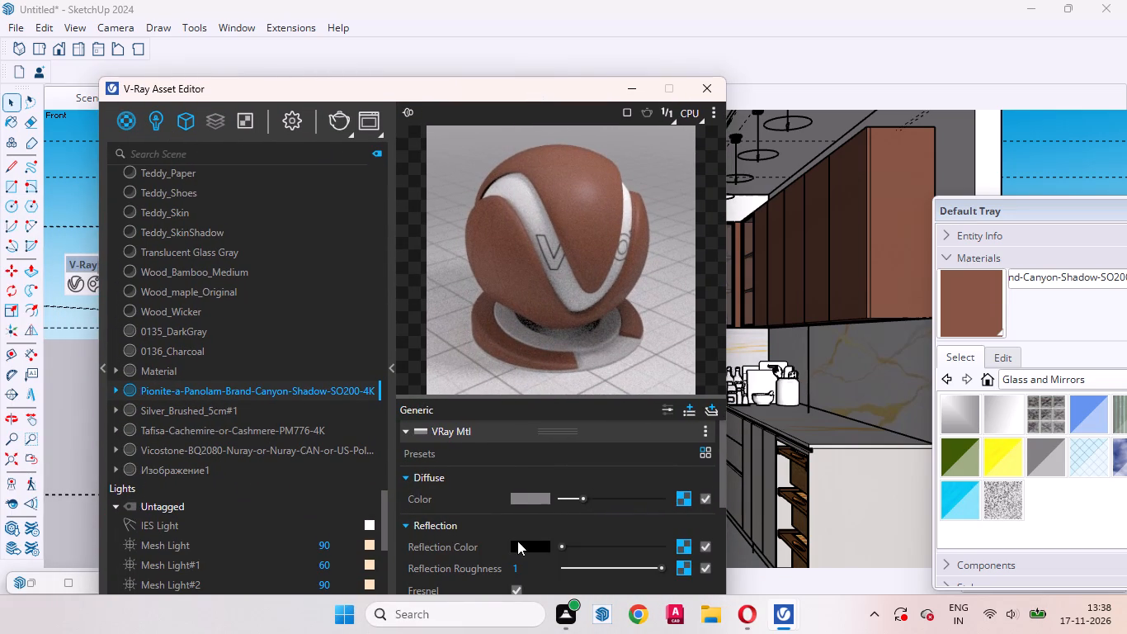
drag(563, 546, 579, 546)
drag(579, 546, 593, 548)
drag(583, 545, 599, 544)
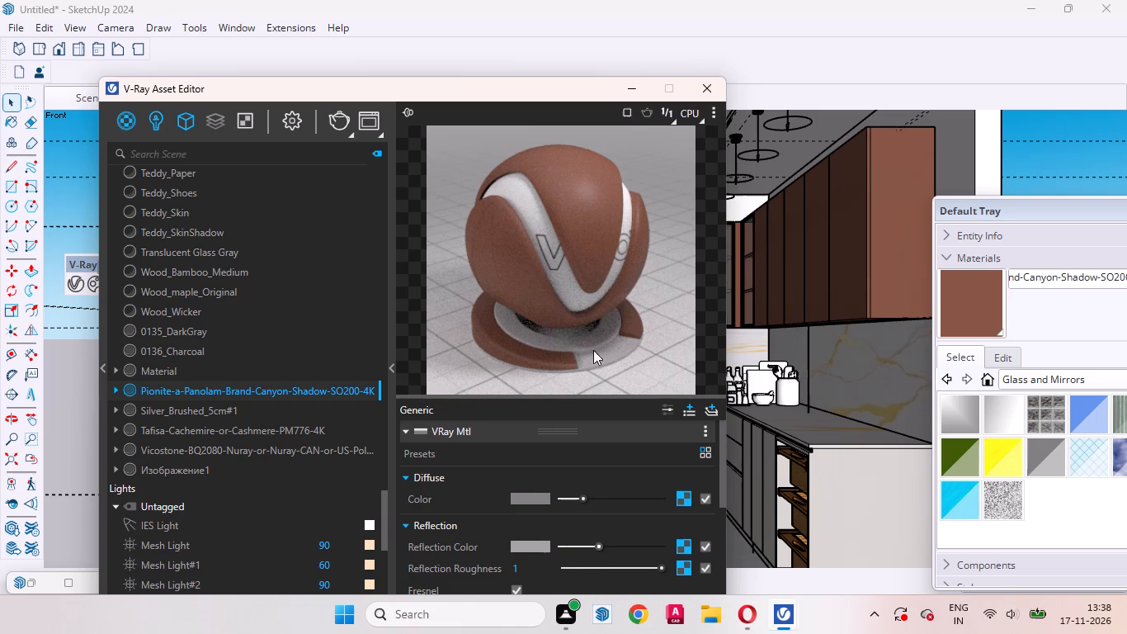
drag(525, 97, 407, 130)
drag(407, 130, 329, 154)
click(195, 423)
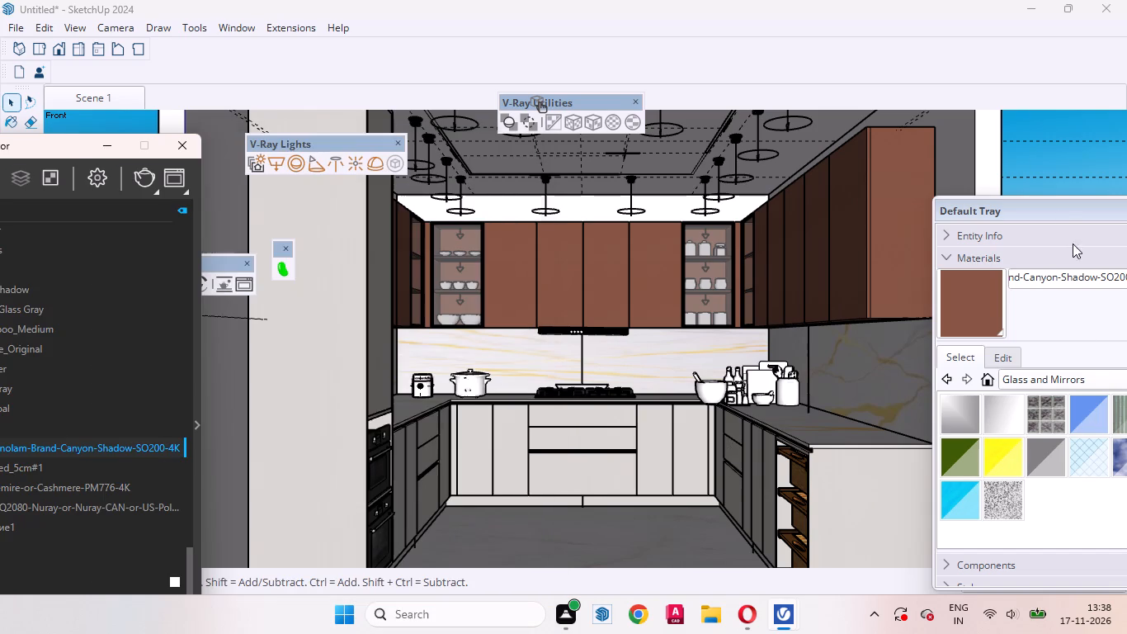
Sample the Tafisa Cashmere PM776 laminate from the base cabinet end and brighten its V-Ray reflection colour to mid grey.
drag(1063, 211, 783, 187)
click(882, 334)
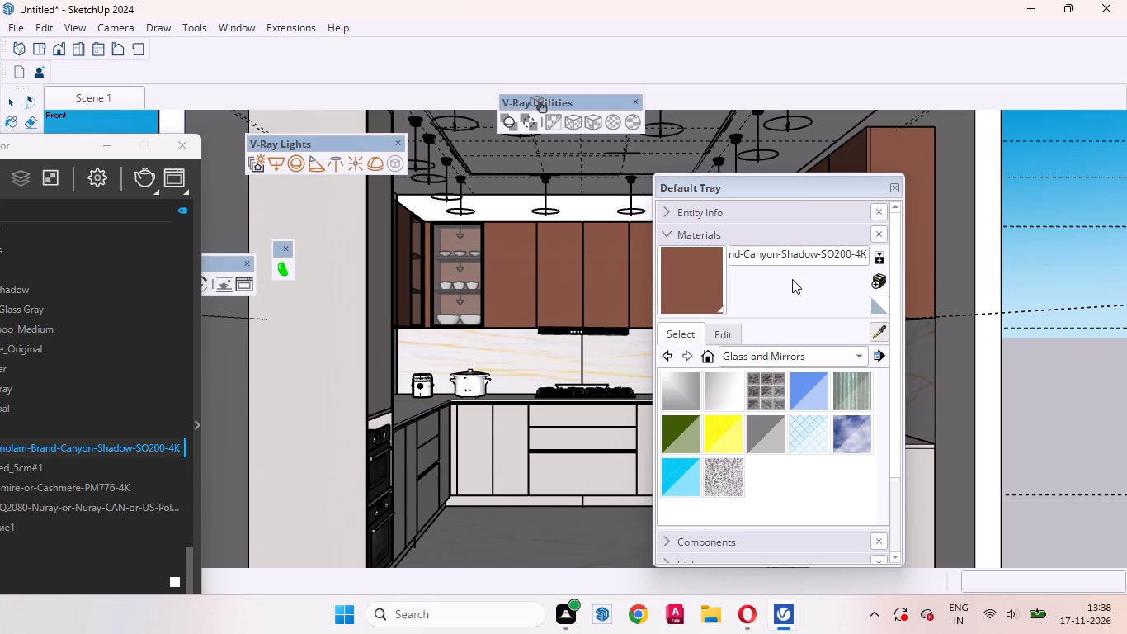
drag(784, 184, 517, 198)
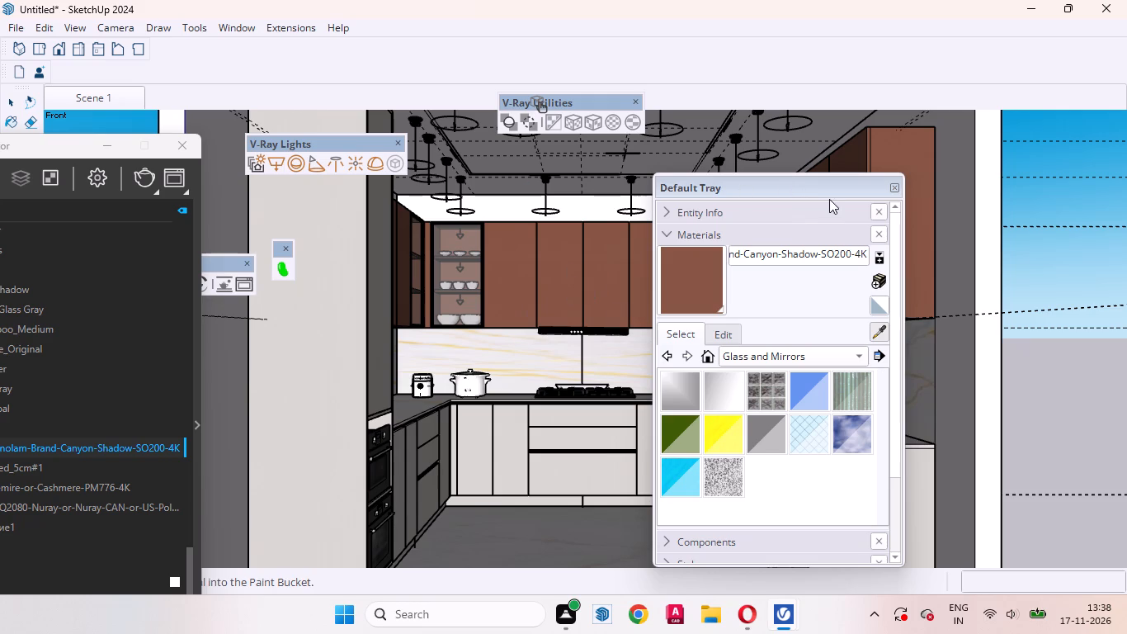
drag(827, 186, 677, 212)
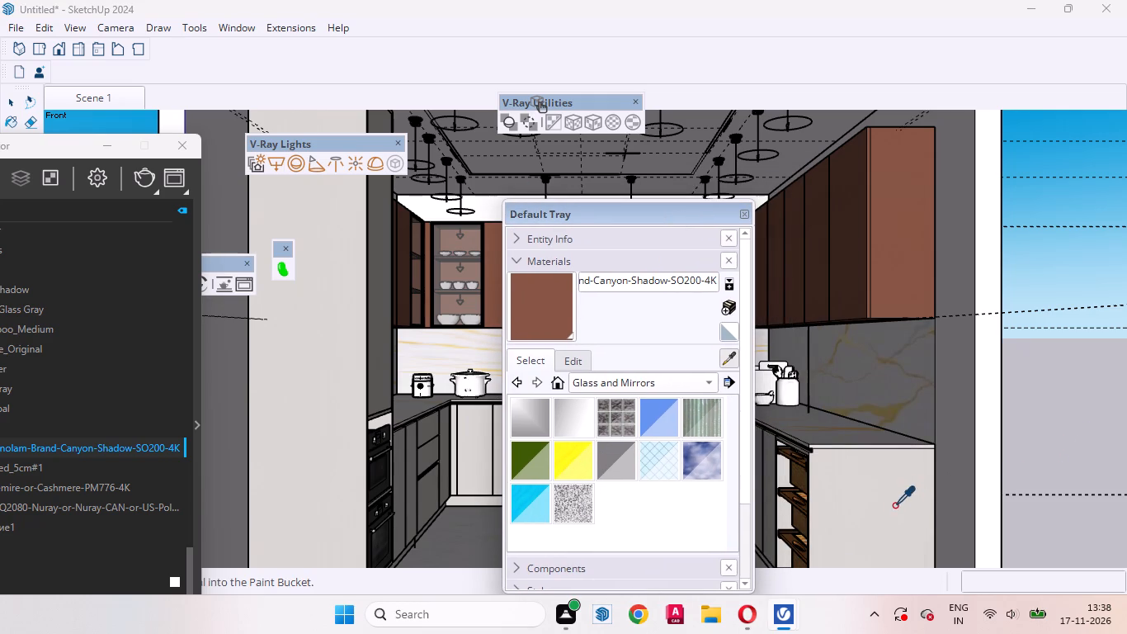
click(889, 509)
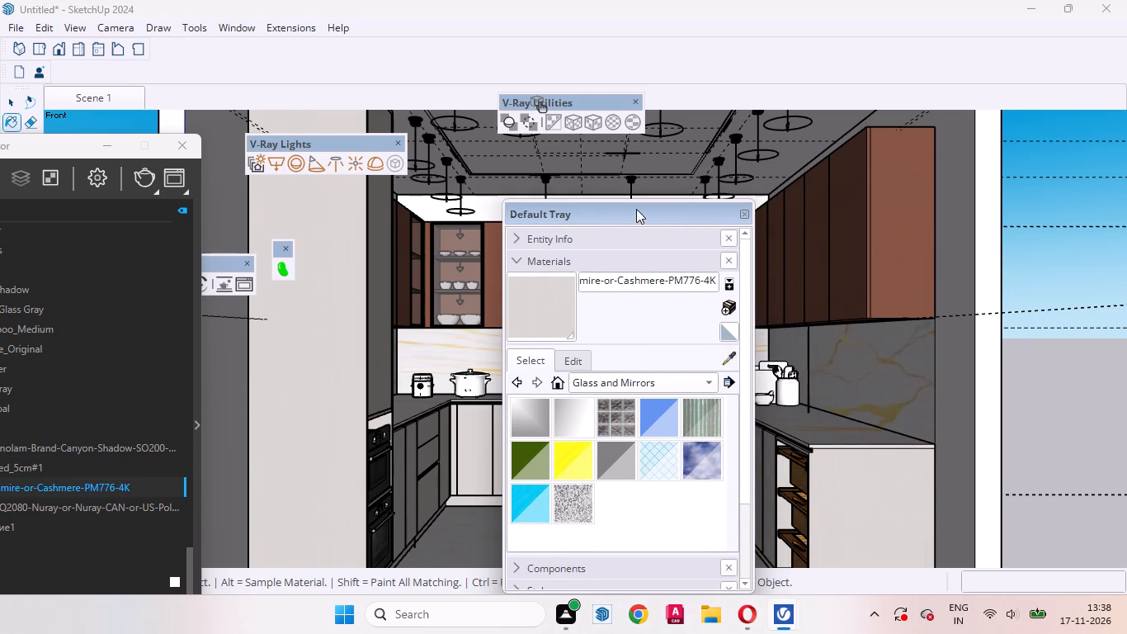
drag(635, 209, 1050, 196)
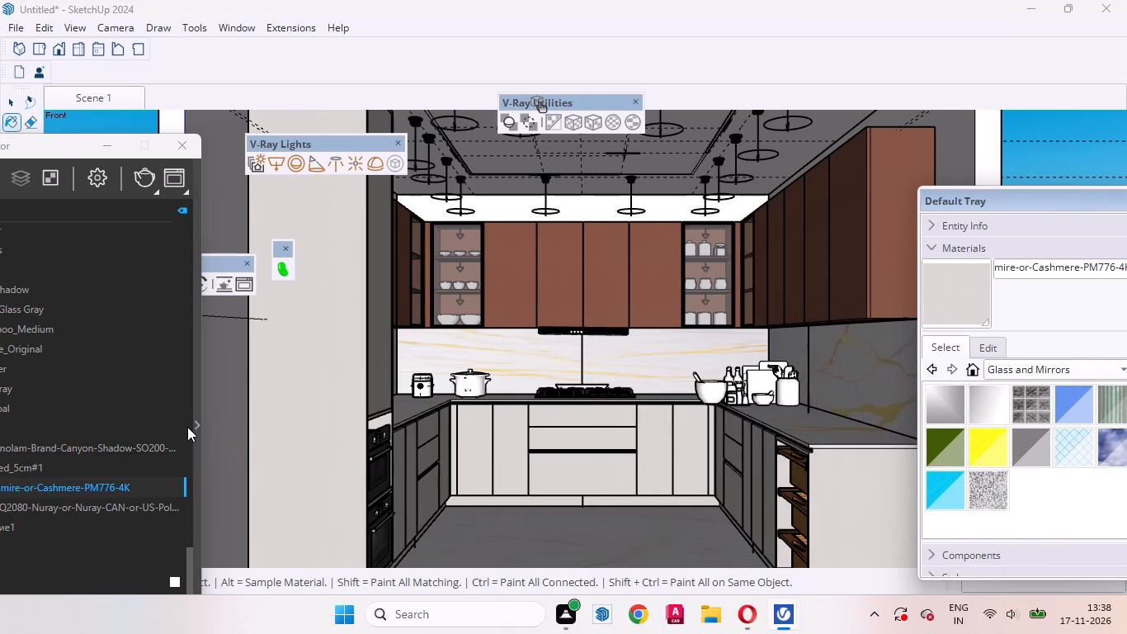
click(196, 422)
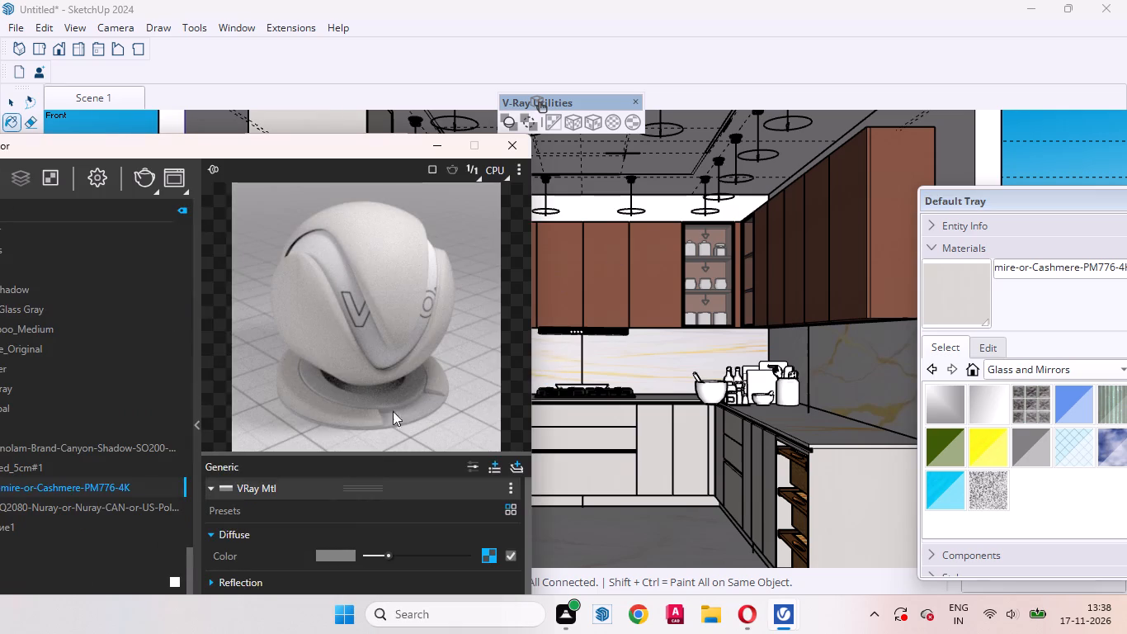
drag(352, 151, 590, 101)
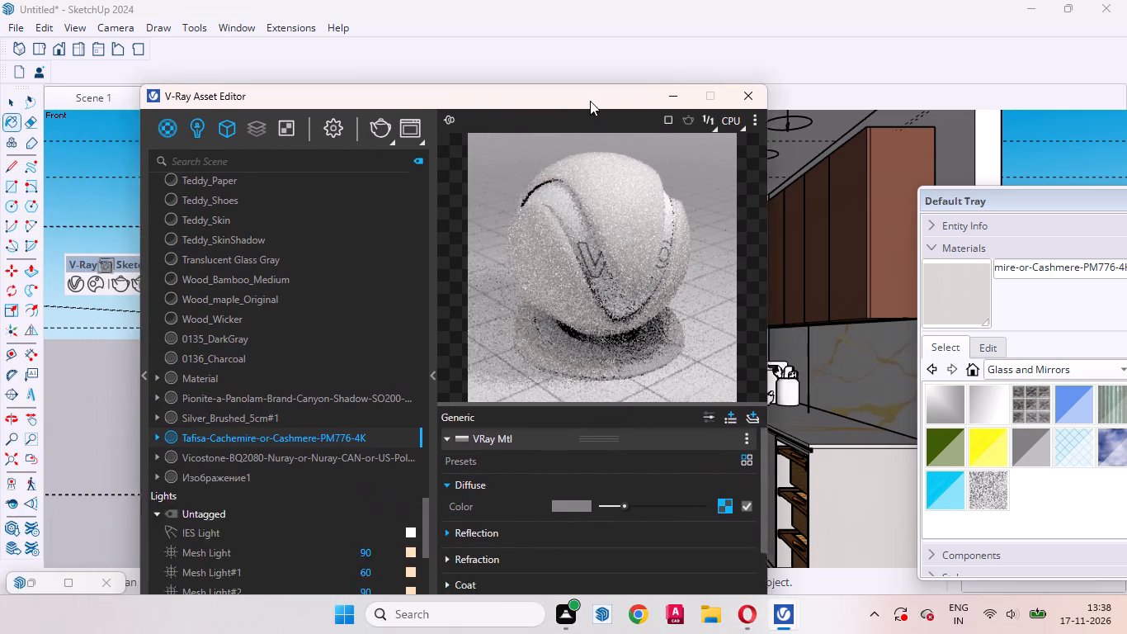
drag(590, 101, 597, 73)
click(533, 506)
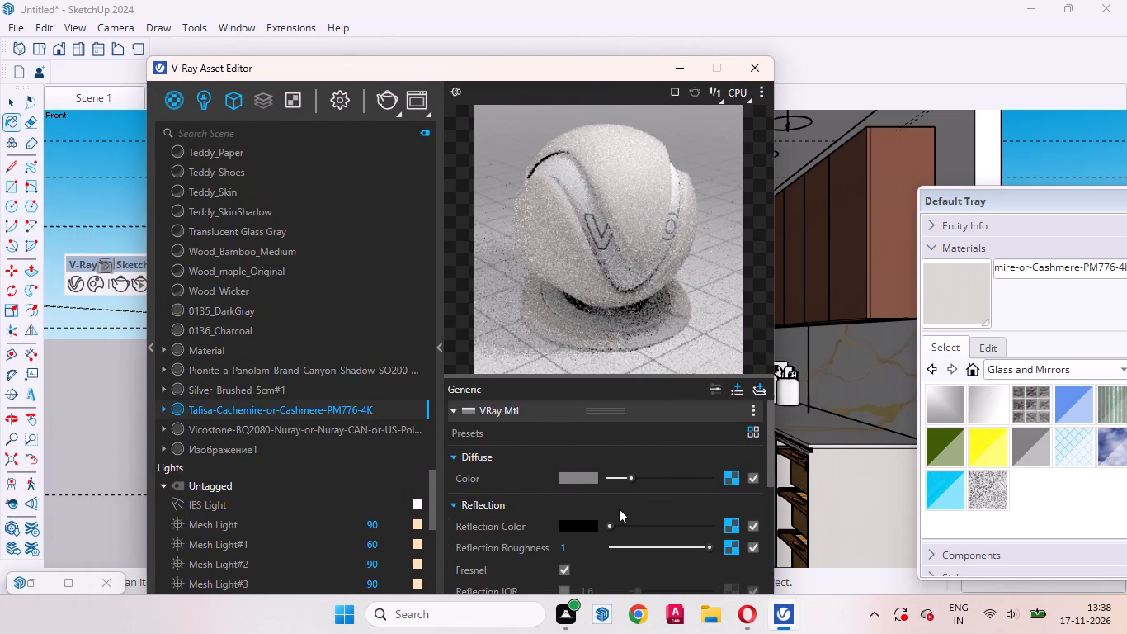
drag(608, 522, 636, 527)
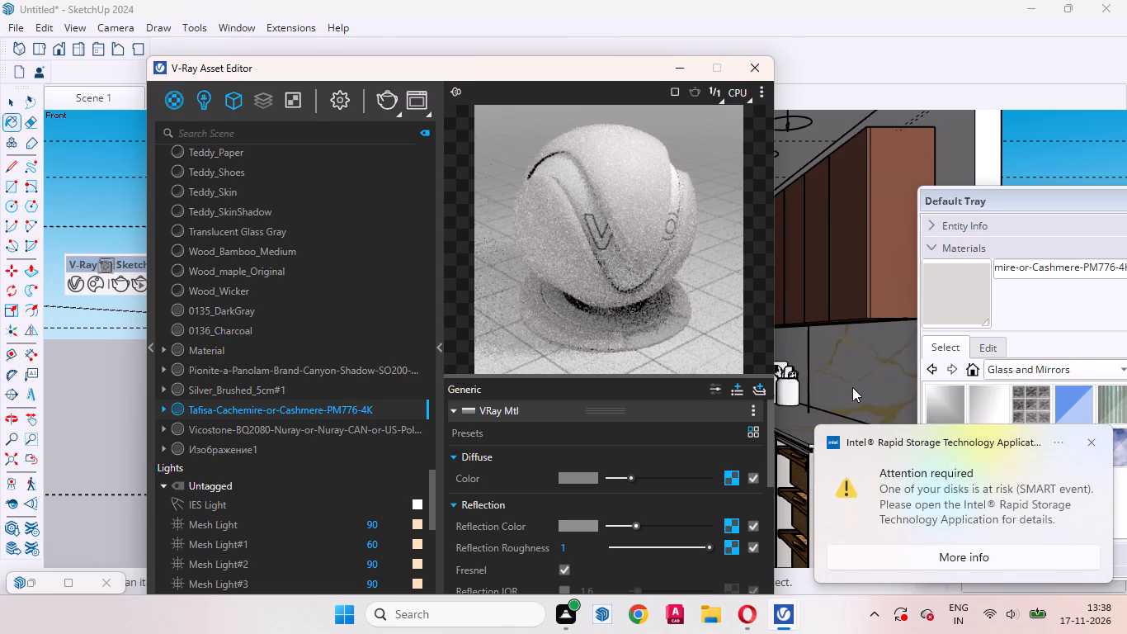
click(1097, 440)
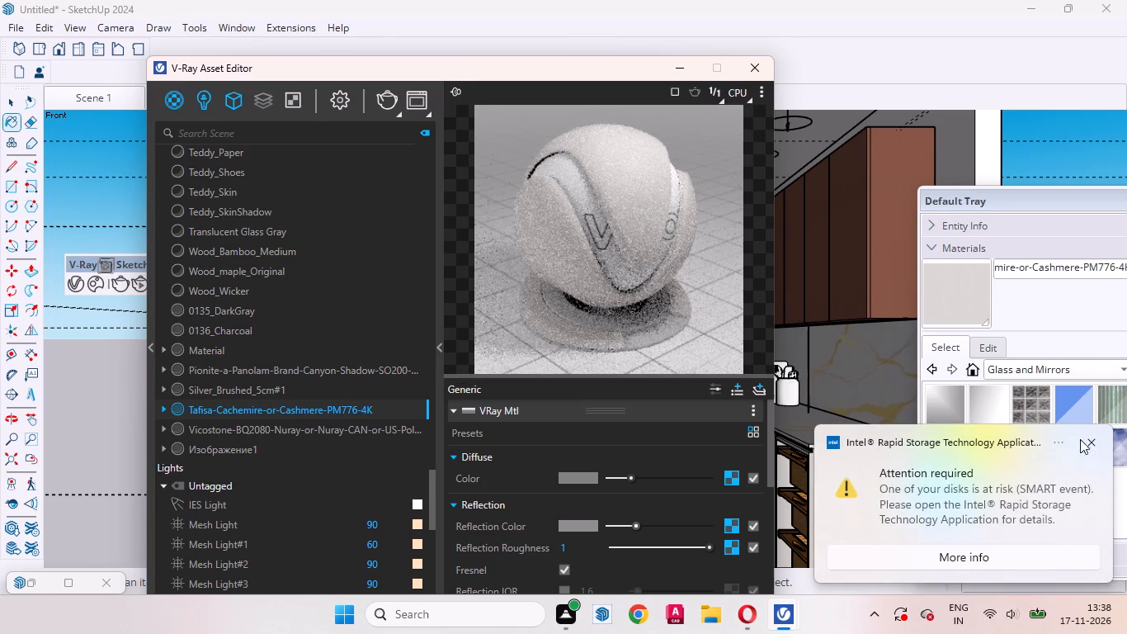
click(1092, 443)
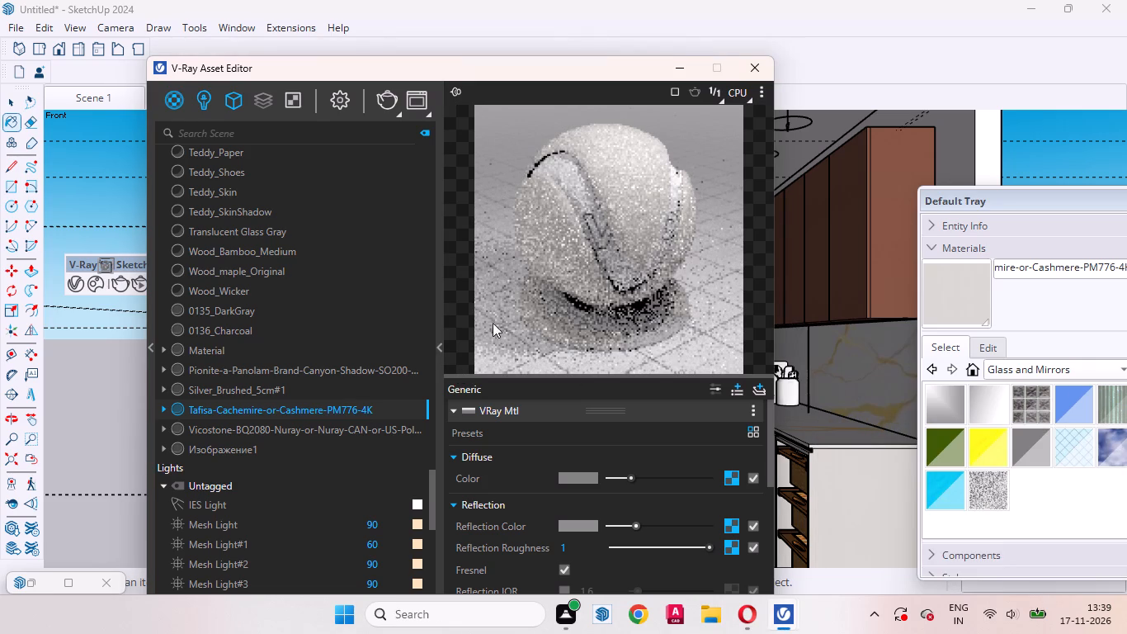
click(436, 351)
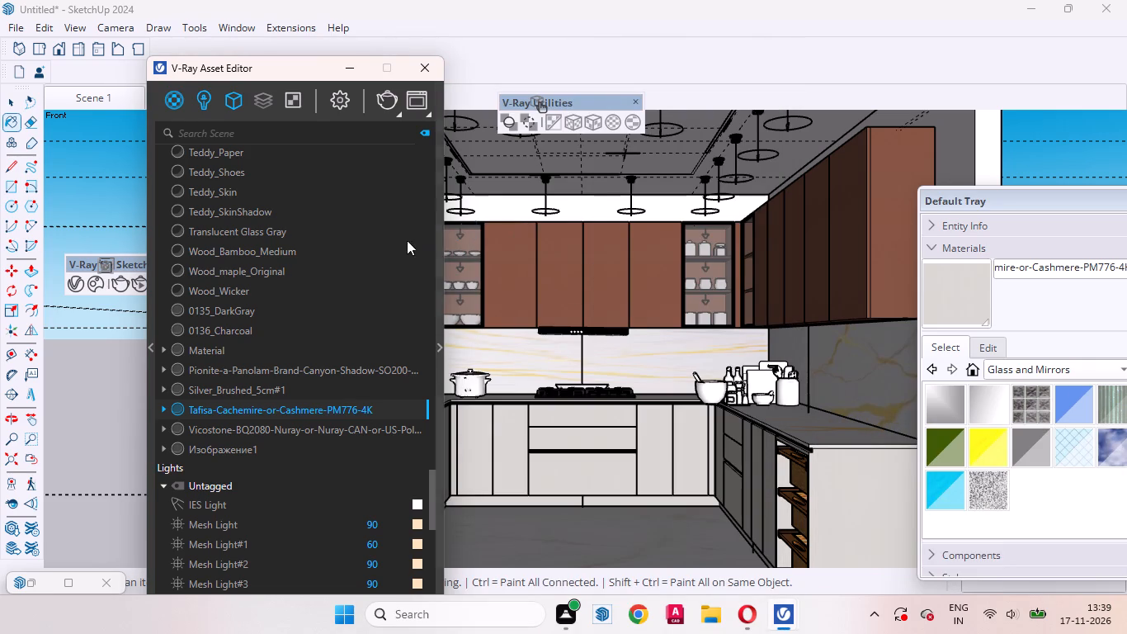
drag(313, 72, 144, 122)
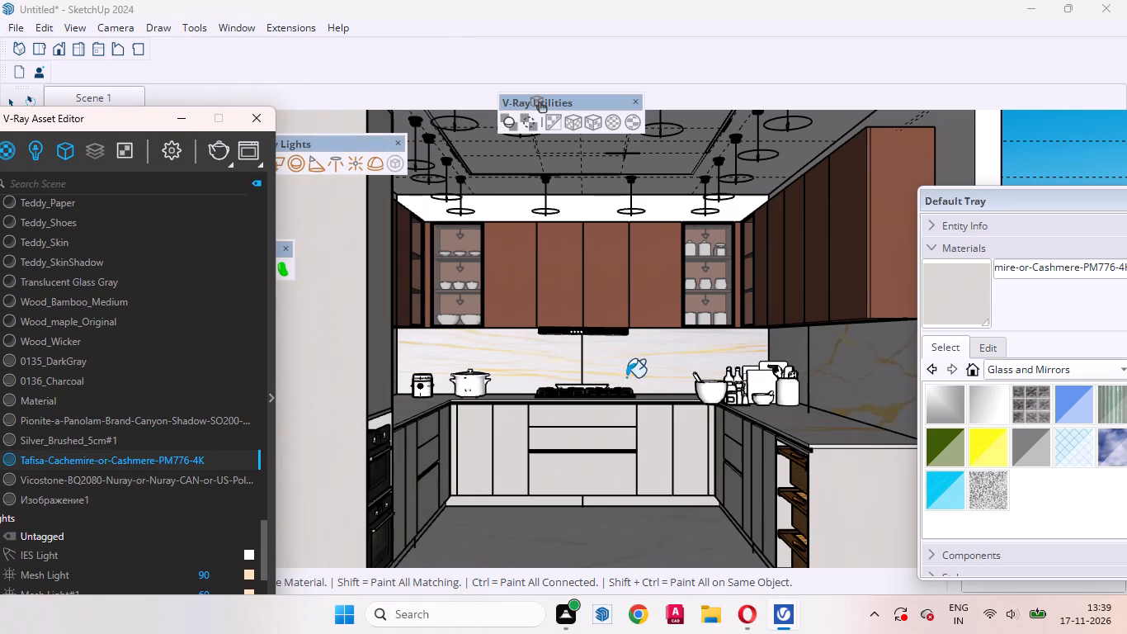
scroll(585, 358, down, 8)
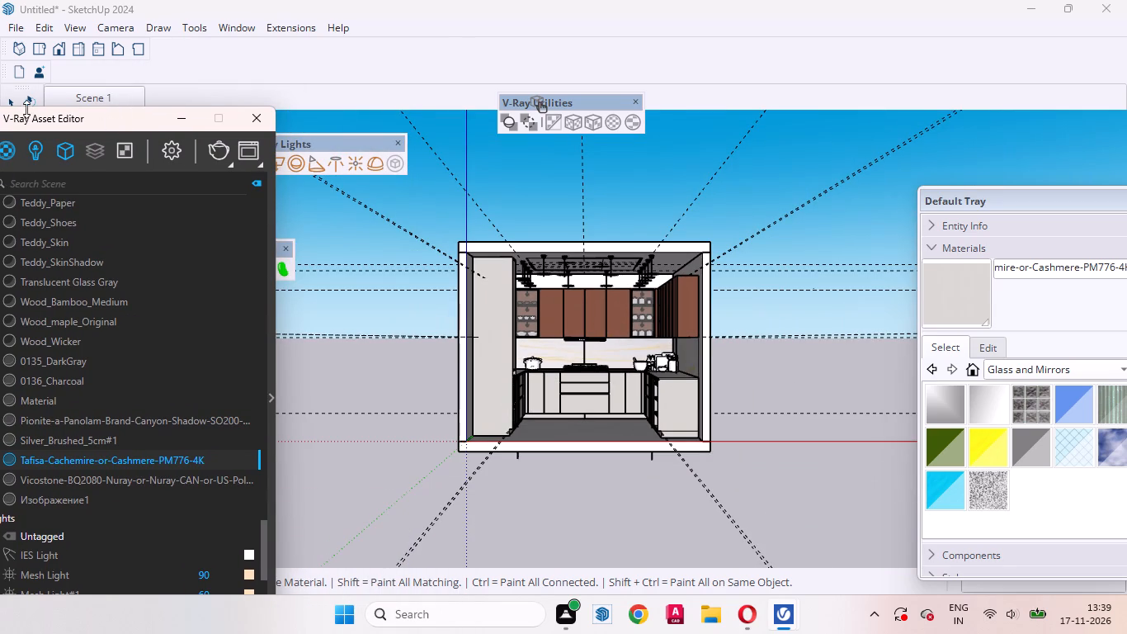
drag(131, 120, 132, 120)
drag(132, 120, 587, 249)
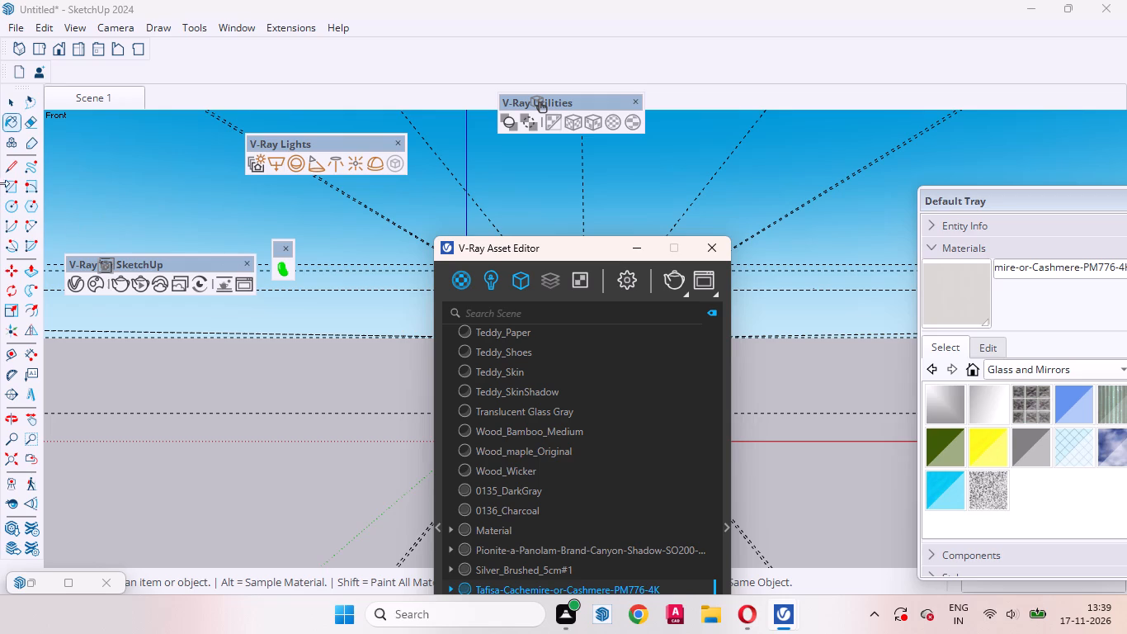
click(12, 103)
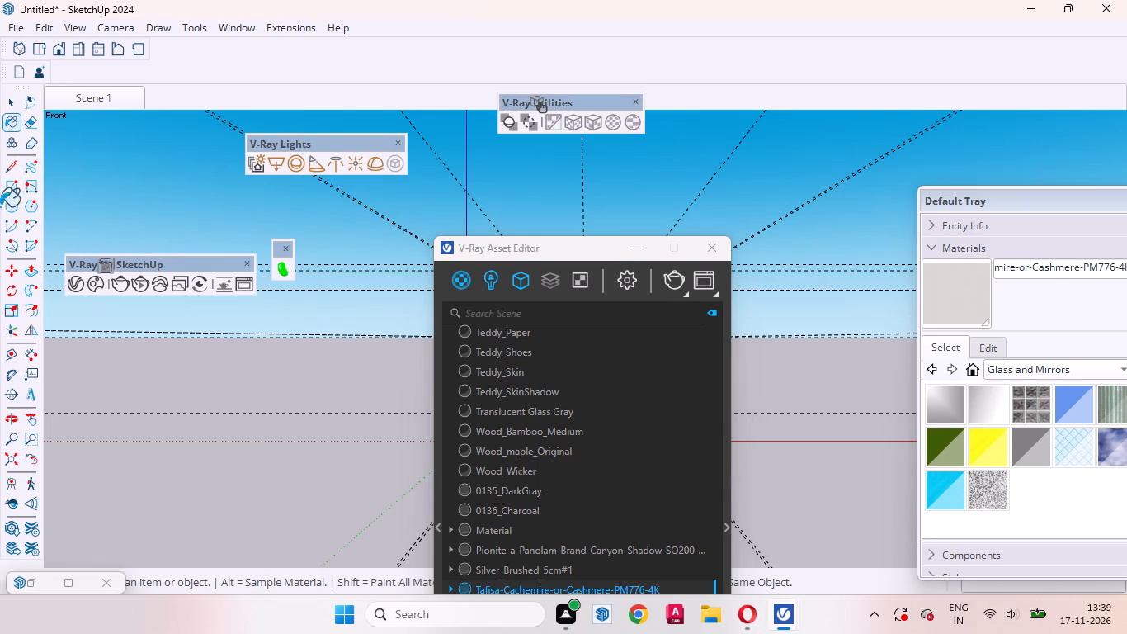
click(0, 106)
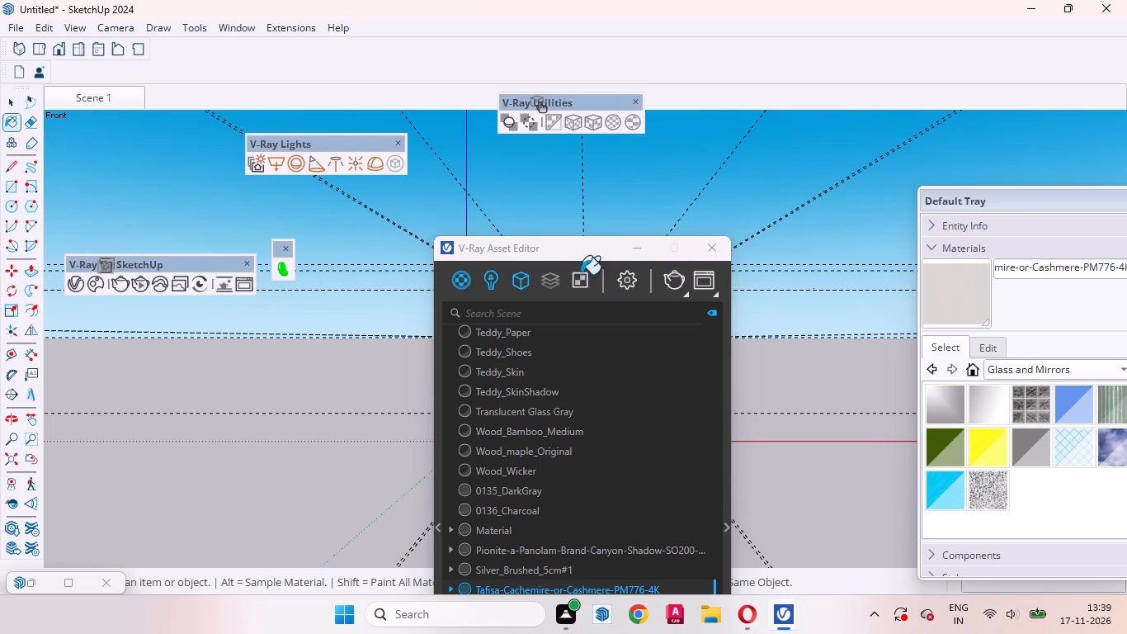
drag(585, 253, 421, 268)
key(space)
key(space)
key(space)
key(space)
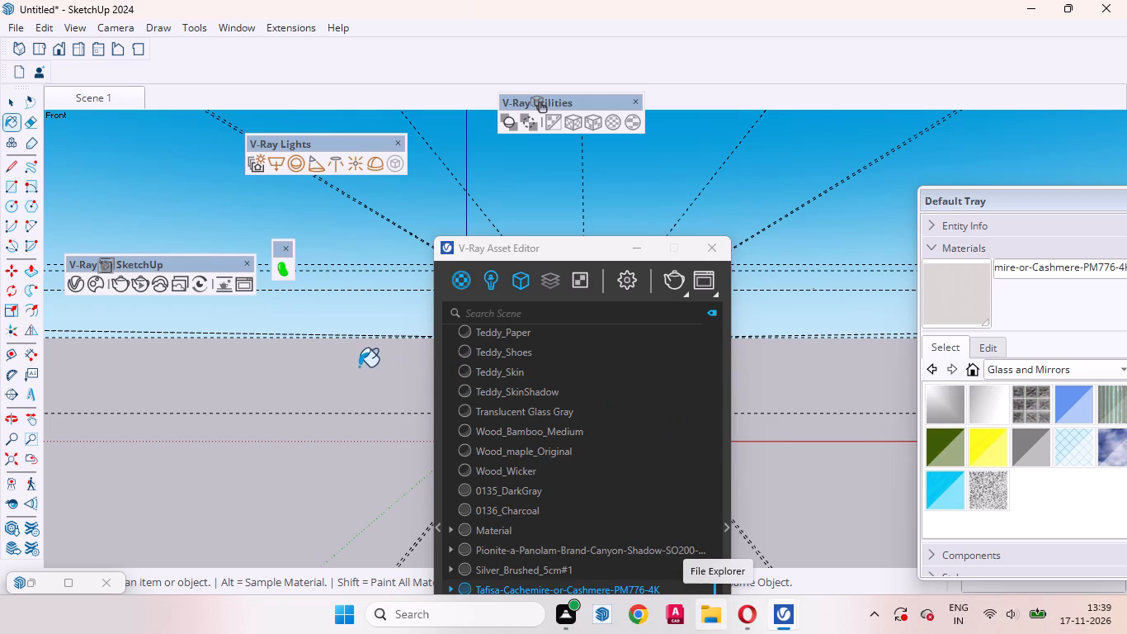
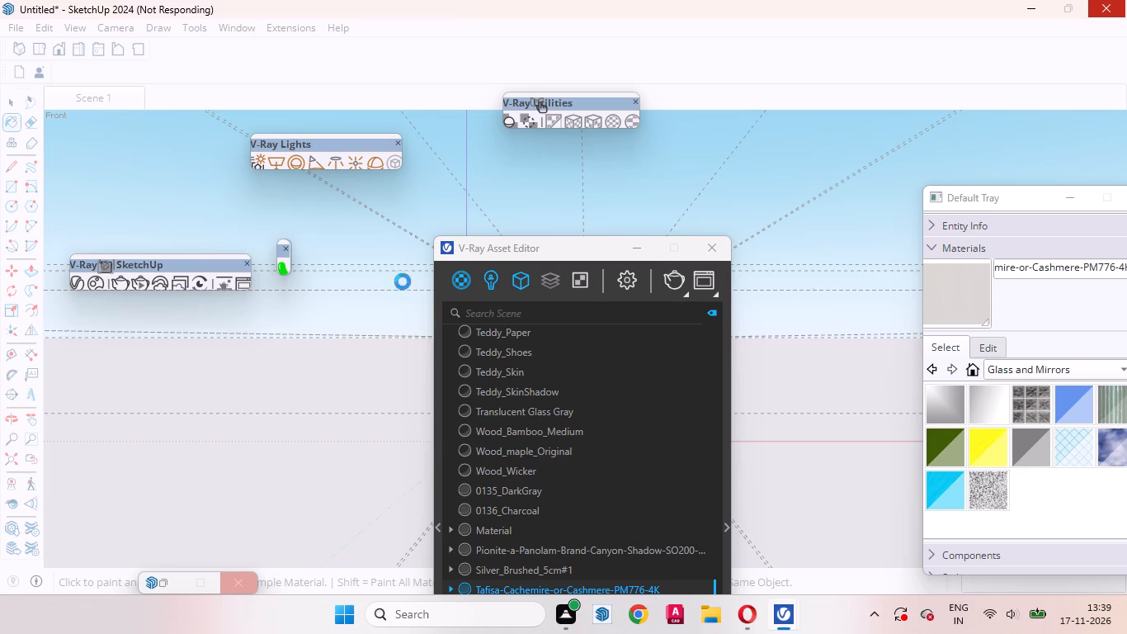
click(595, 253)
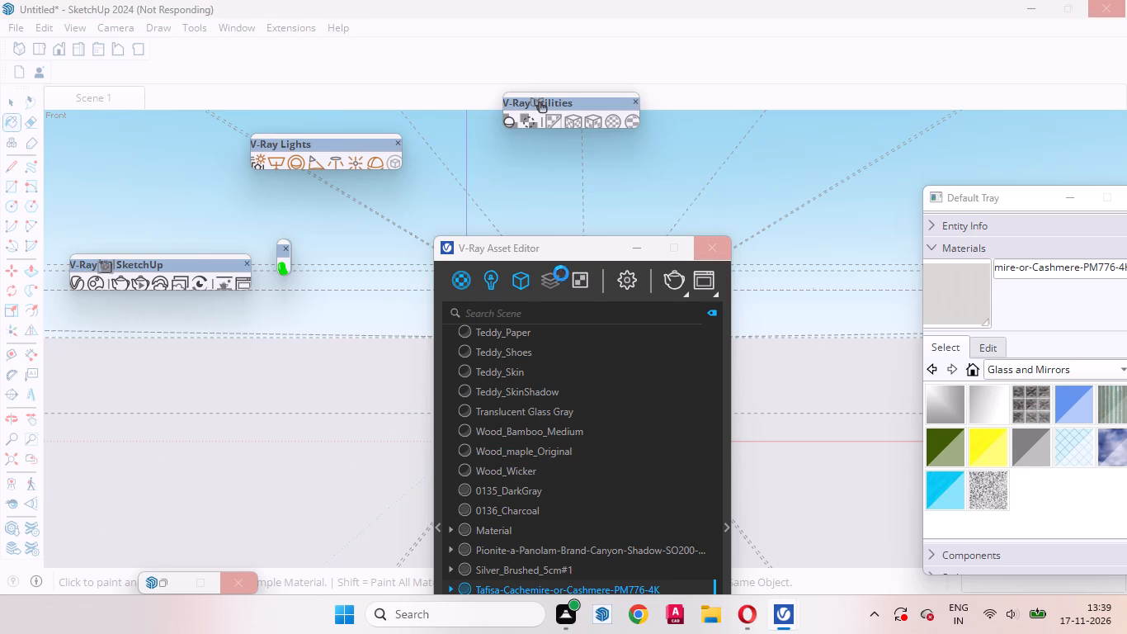
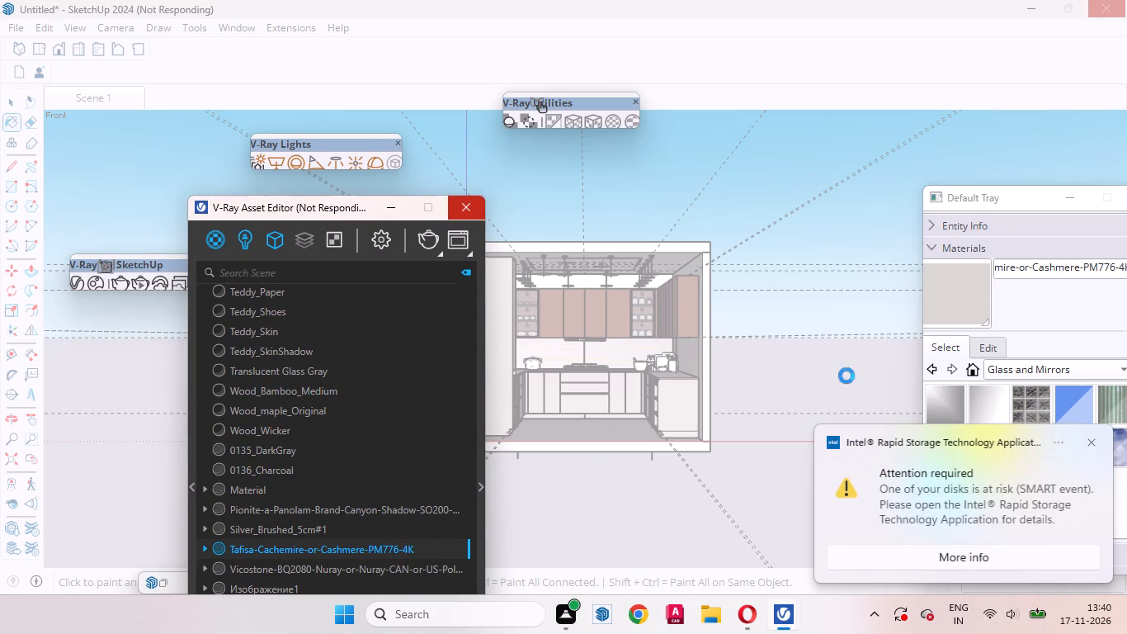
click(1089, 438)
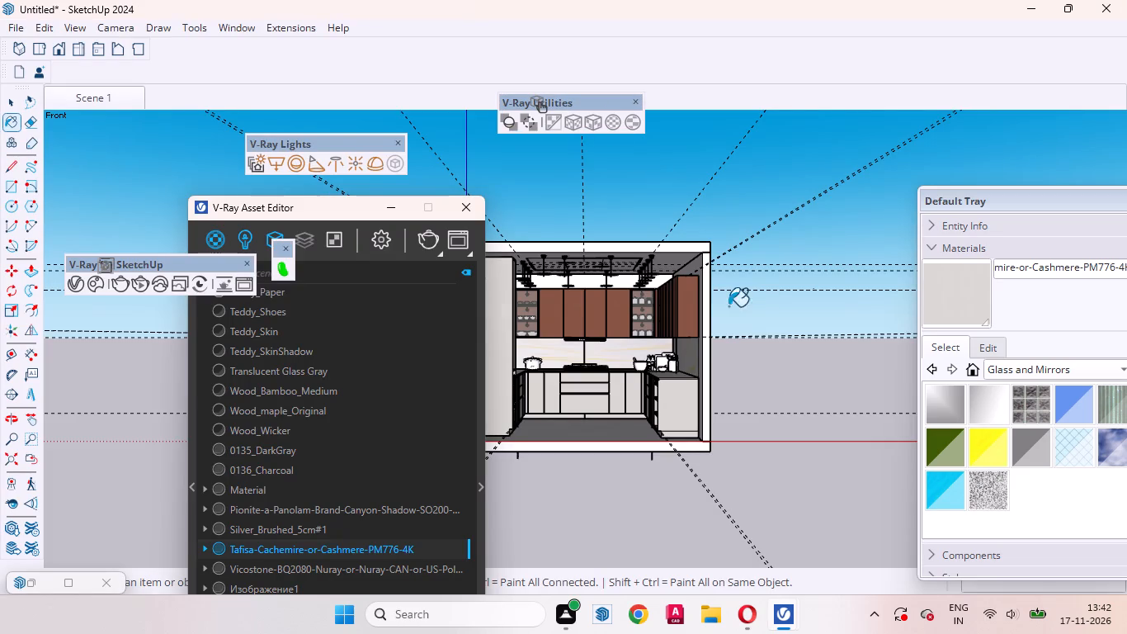
Move the V-Ray Asset Editor and the Default Tray so the kitchen model is clear to work on.
click(10, 97)
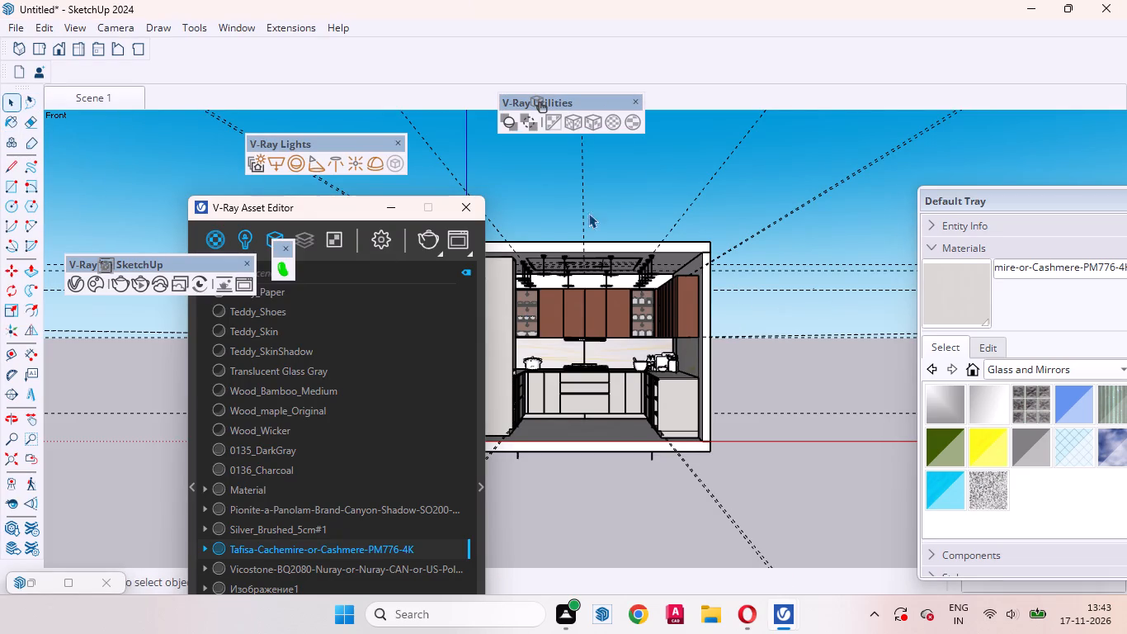
drag(347, 211, 323, 203)
drag(323, 203, 282, 179)
drag(342, 205, 344, 199)
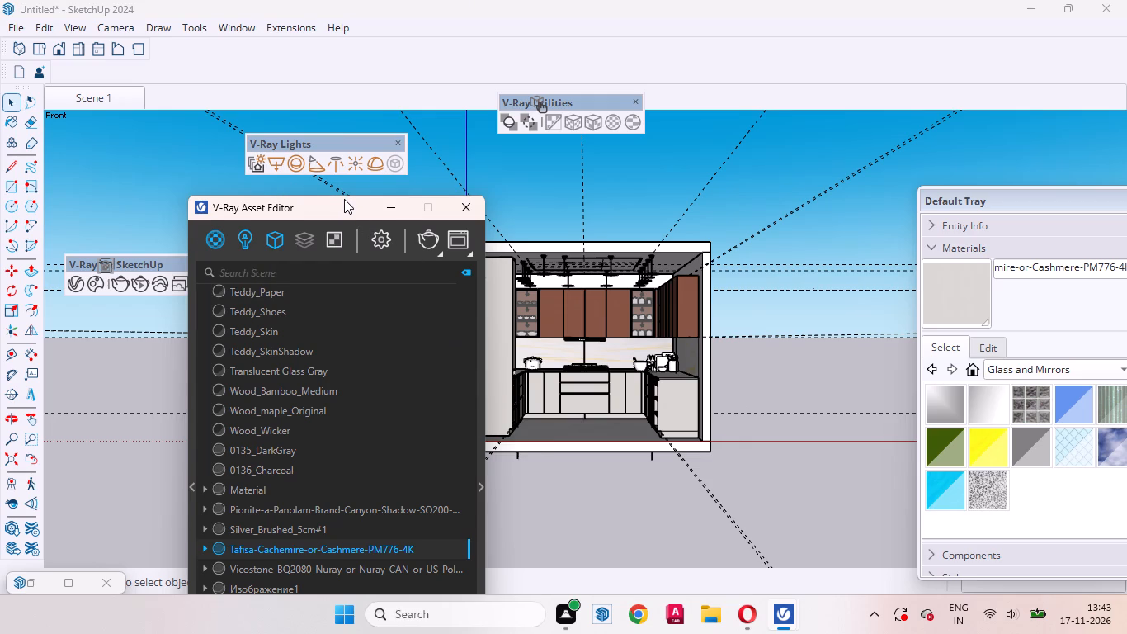
drag(344, 199, 284, 160)
drag(1052, 203, 922, 198)
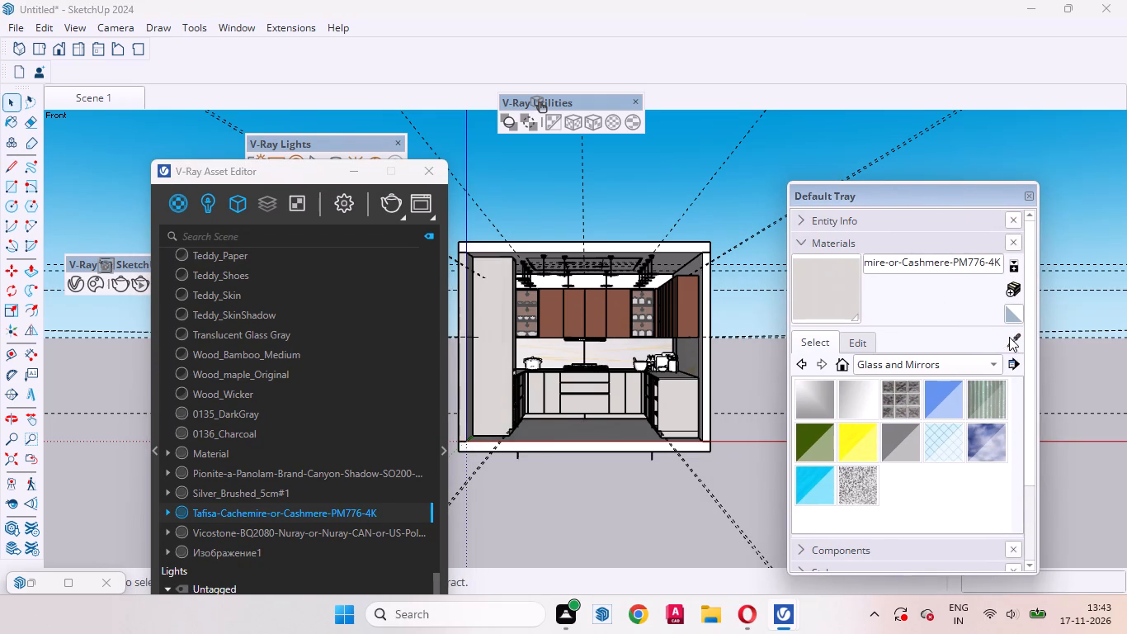
Sample the marble material from the kitchen floor and make Material1 editable in V-Ray.
click(1009, 337)
scroll(572, 450, up, 6)
middle_drag(592, 421, 600, 505)
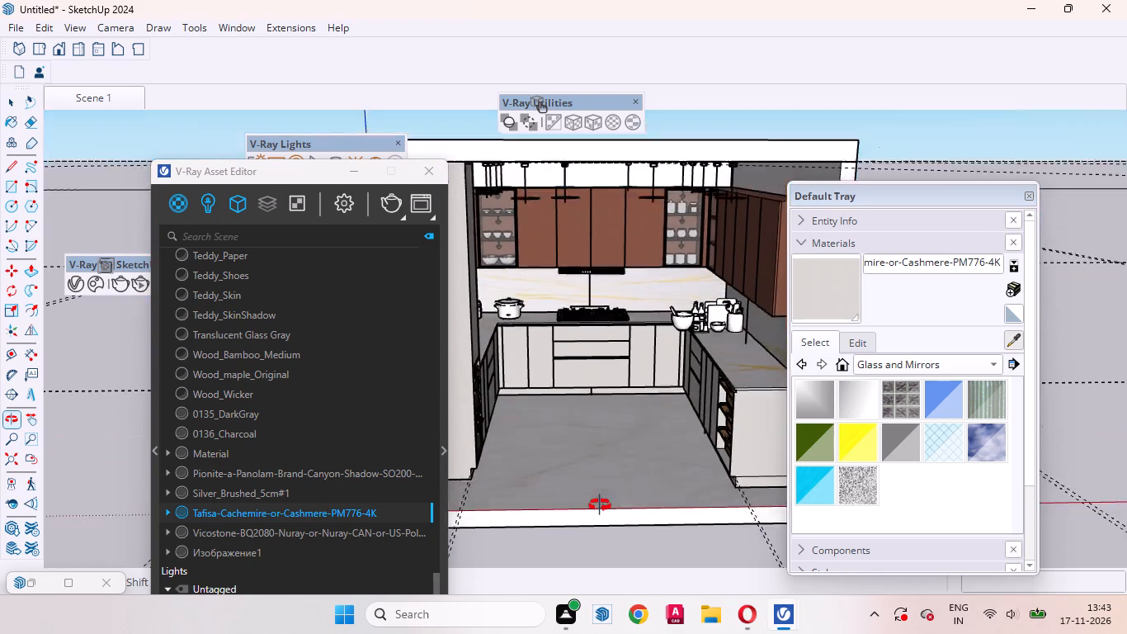
middle_drag(600, 505, 600, 537)
click(611, 498)
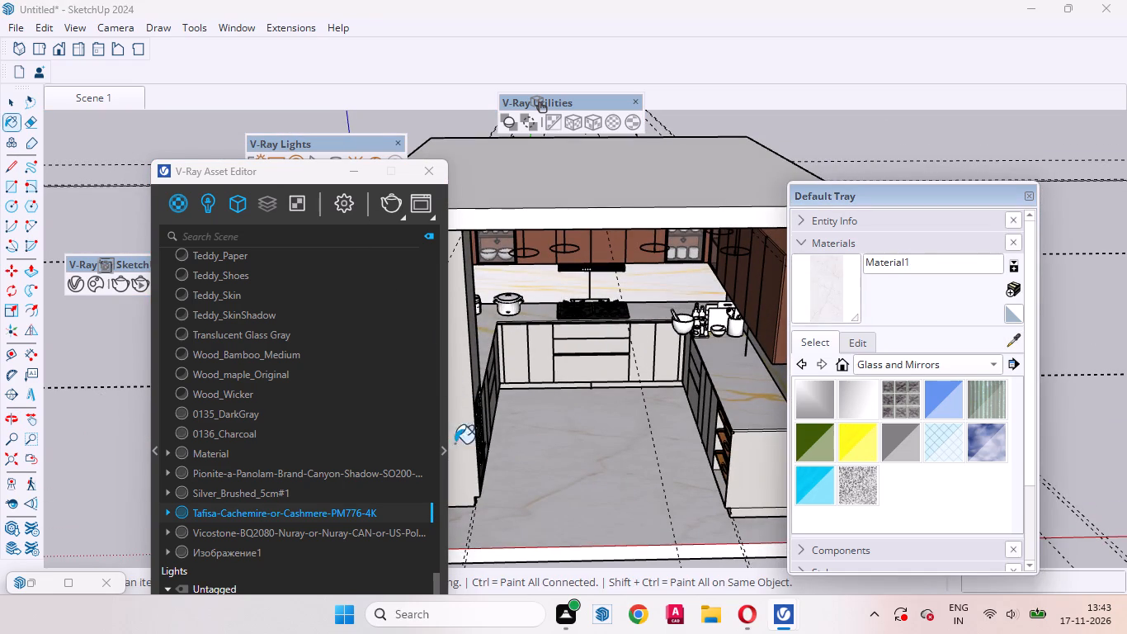
click(442, 446)
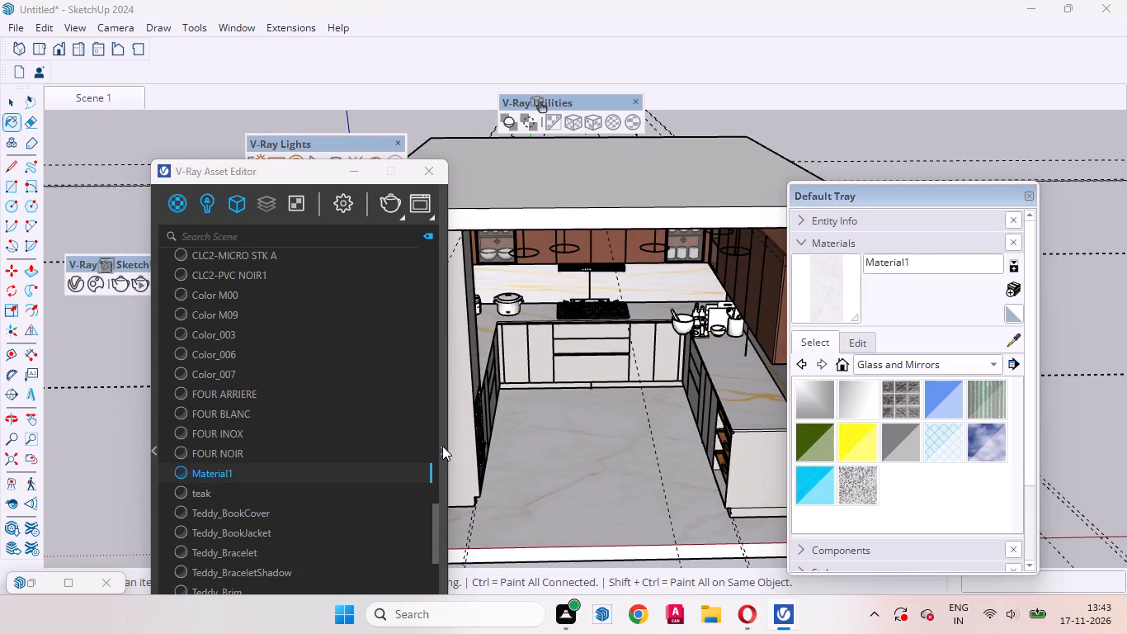
click(617, 511)
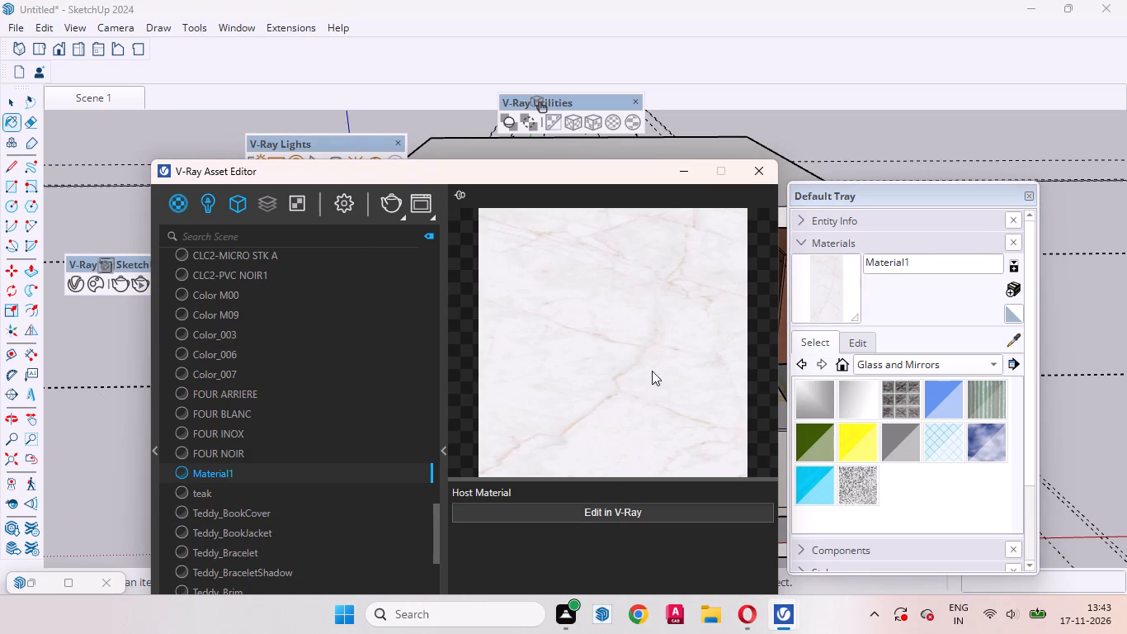
drag(583, 174, 607, 75)
click(587, 502)
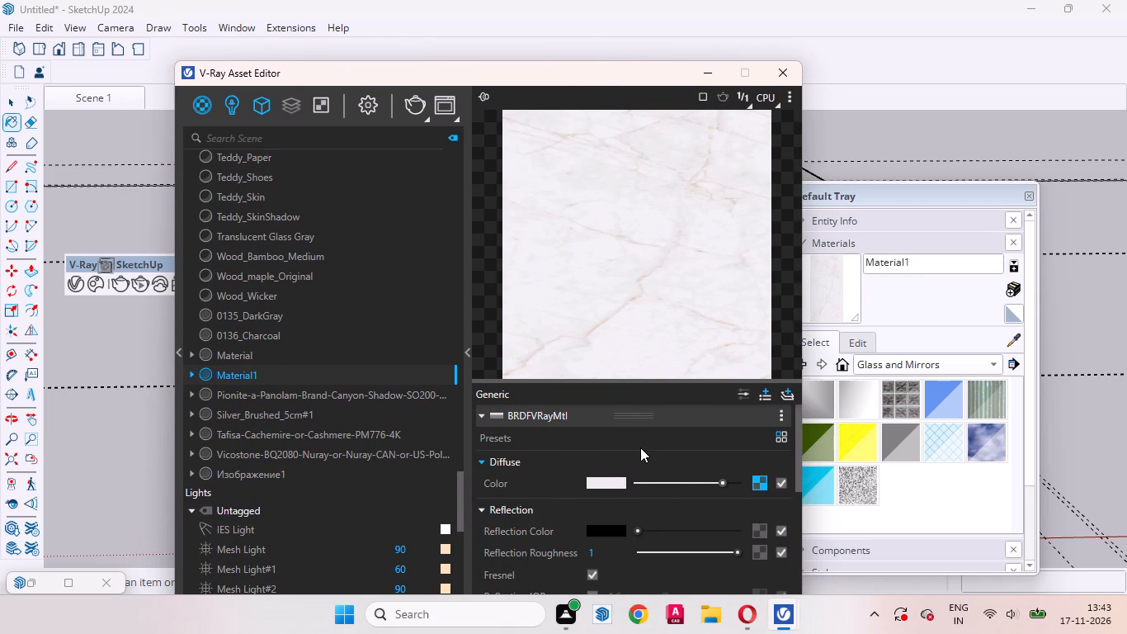
Set Material1's surface control to Use Glossiness and raise its reflection color from black to light grey.
scroll(626, 466, down, 2)
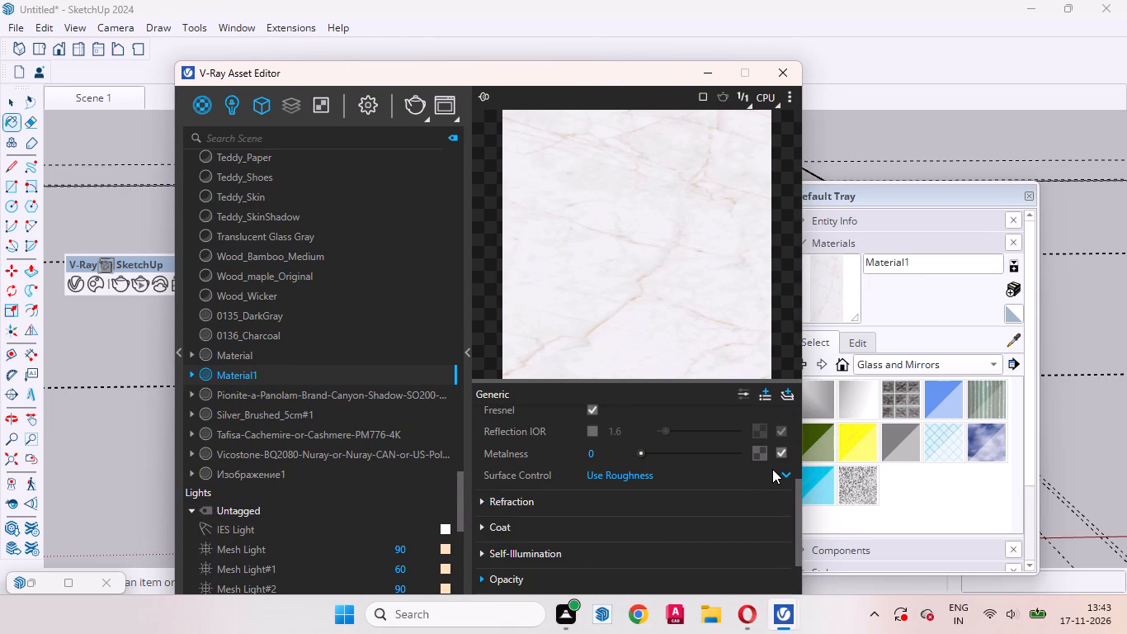
click(772, 469)
click(642, 496)
scroll(634, 479, up, 1)
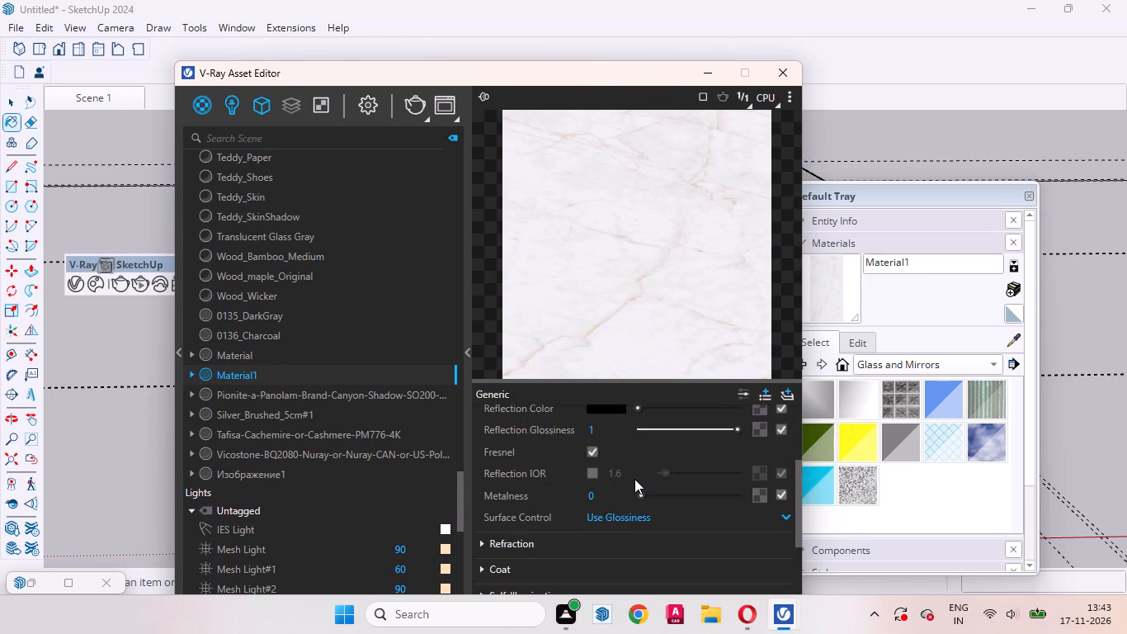
scroll(634, 482, up, 1)
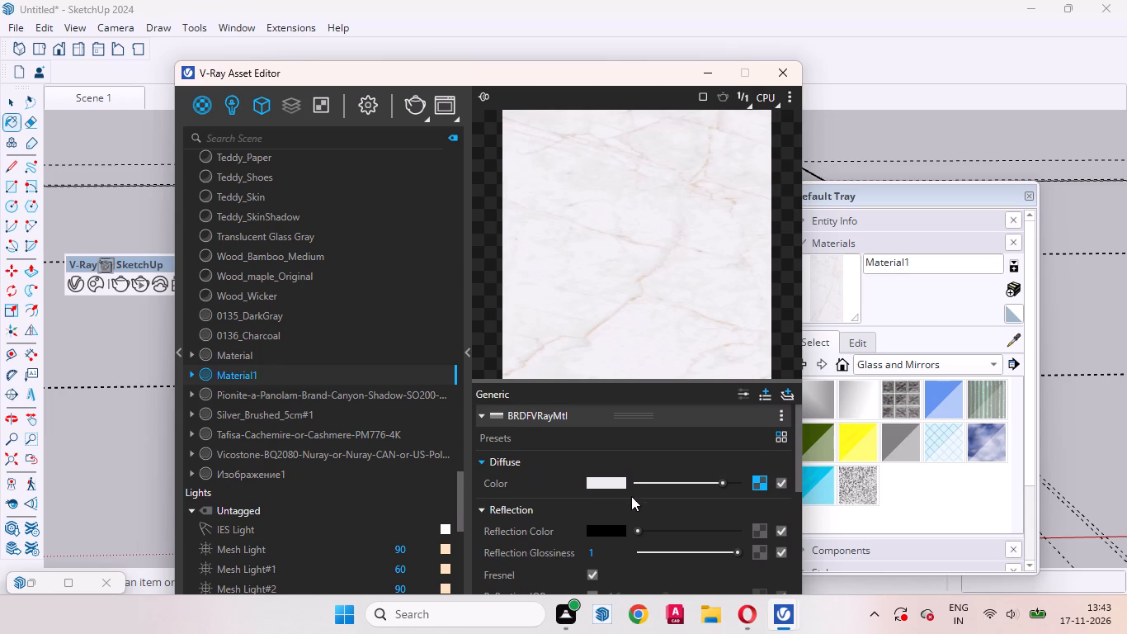
drag(636, 530, 660, 530)
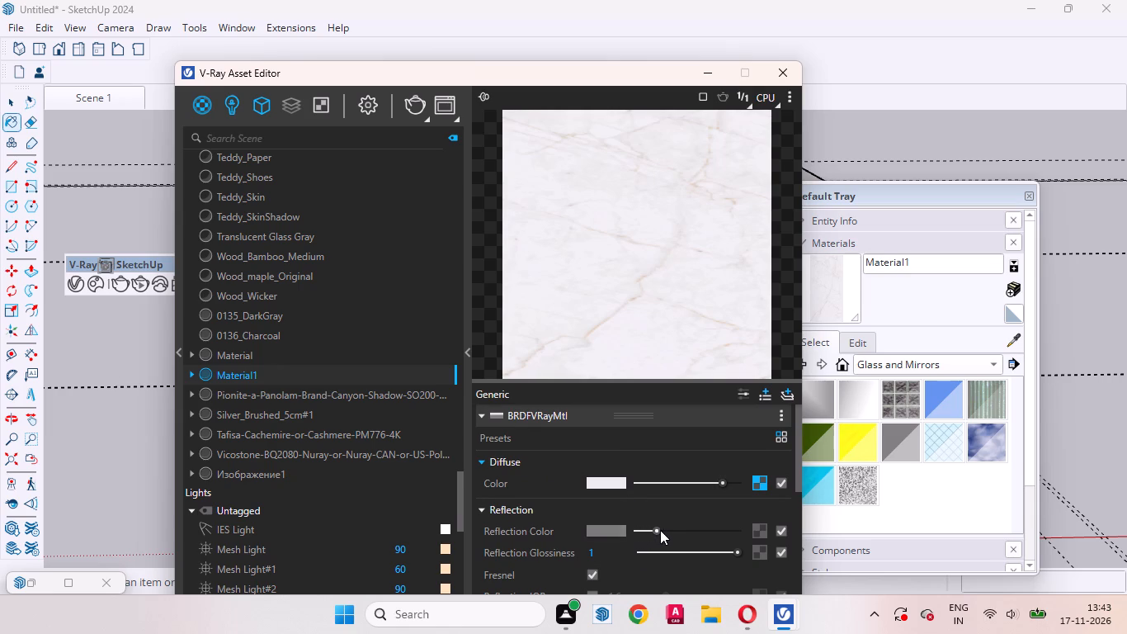
drag(660, 530, 667, 529)
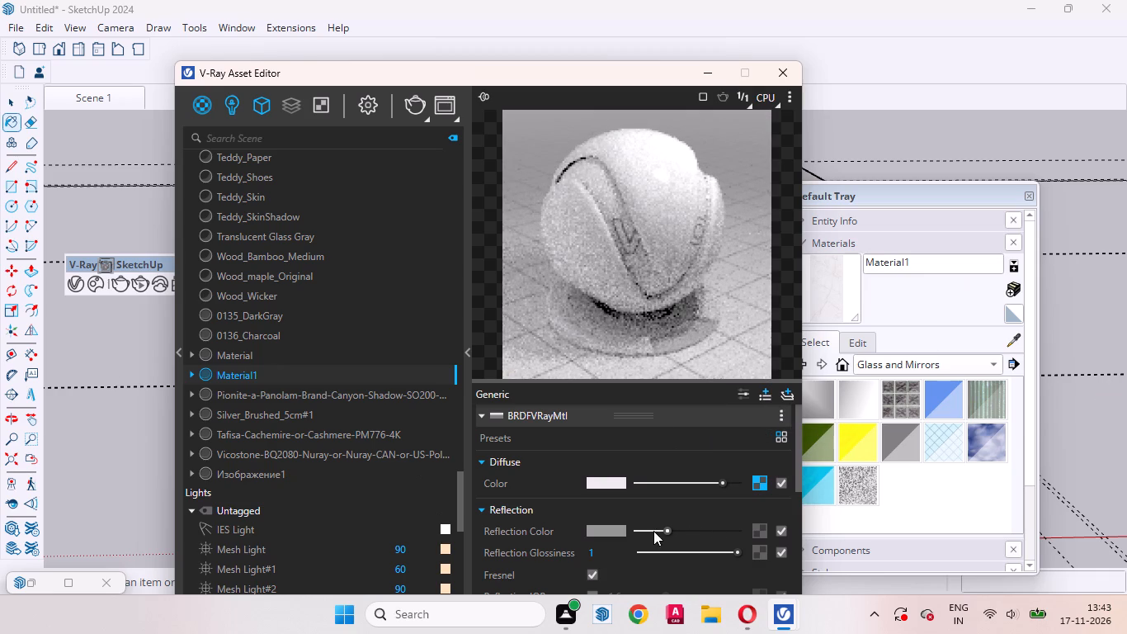
drag(669, 527, 682, 529)
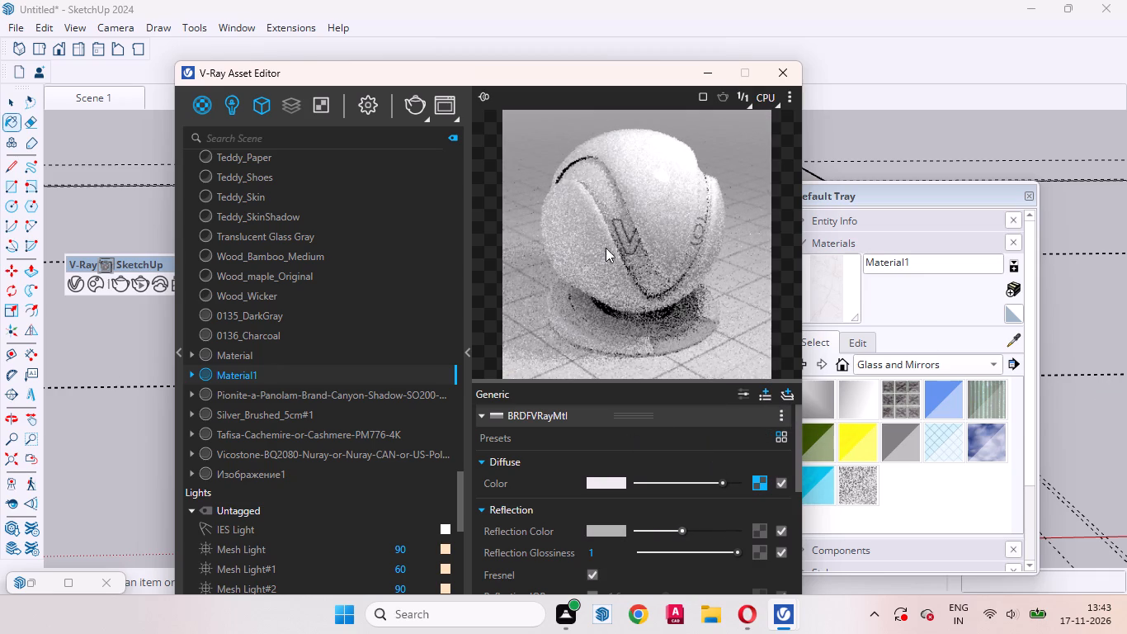
Collapse the floor material's settings, move the Asset Editor aside and restore the Scene 1 view.
click(468, 352)
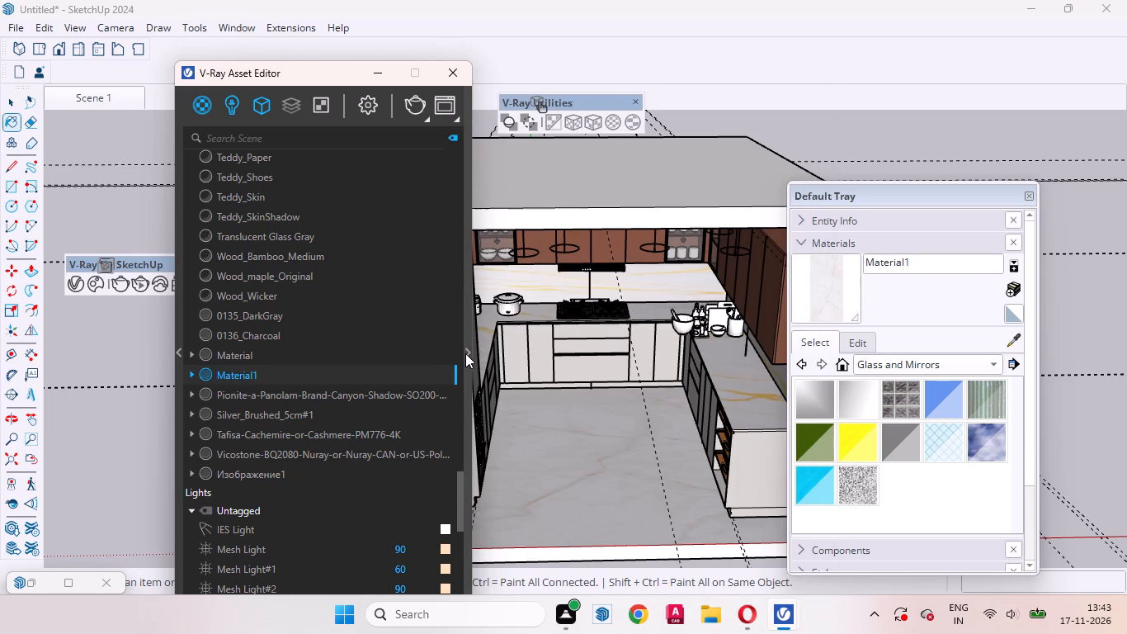
click(465, 353)
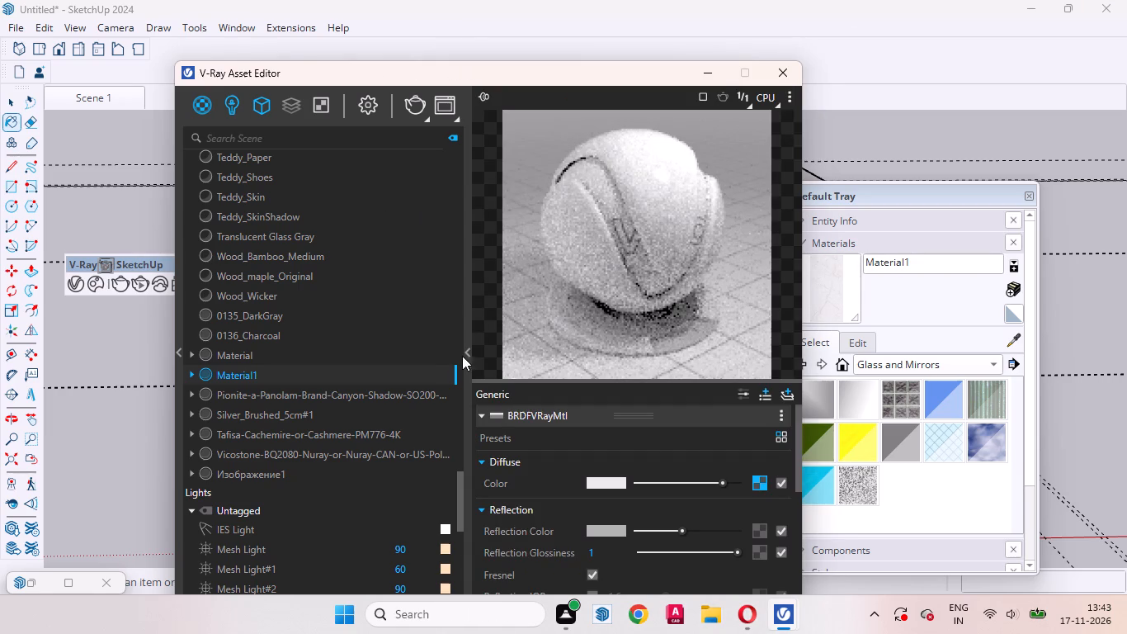
click(469, 354)
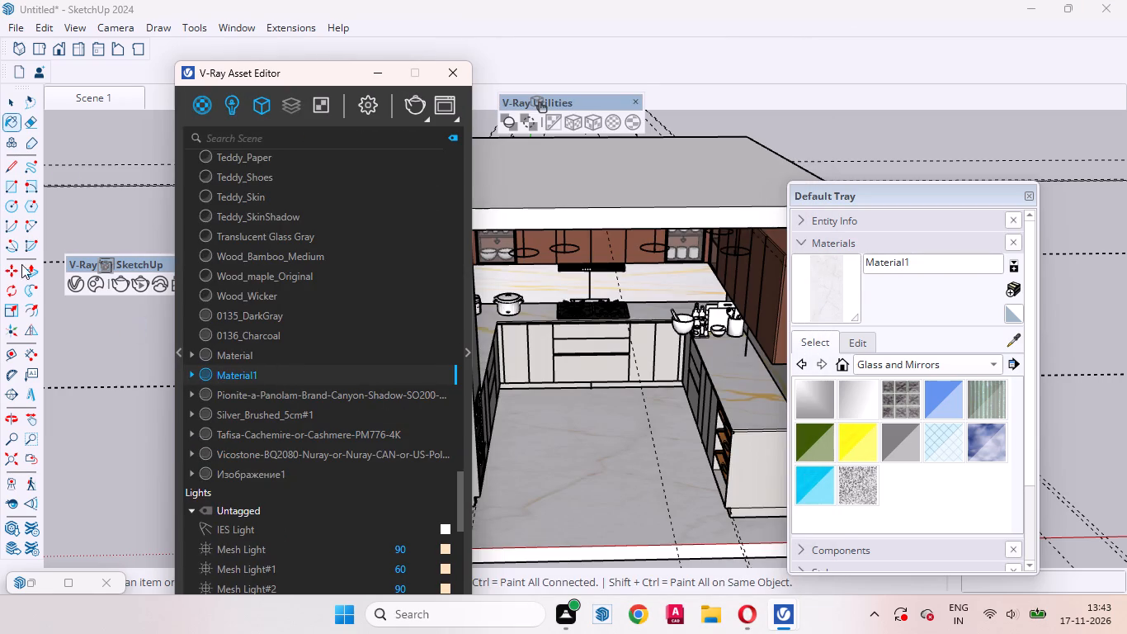
click(6, 104)
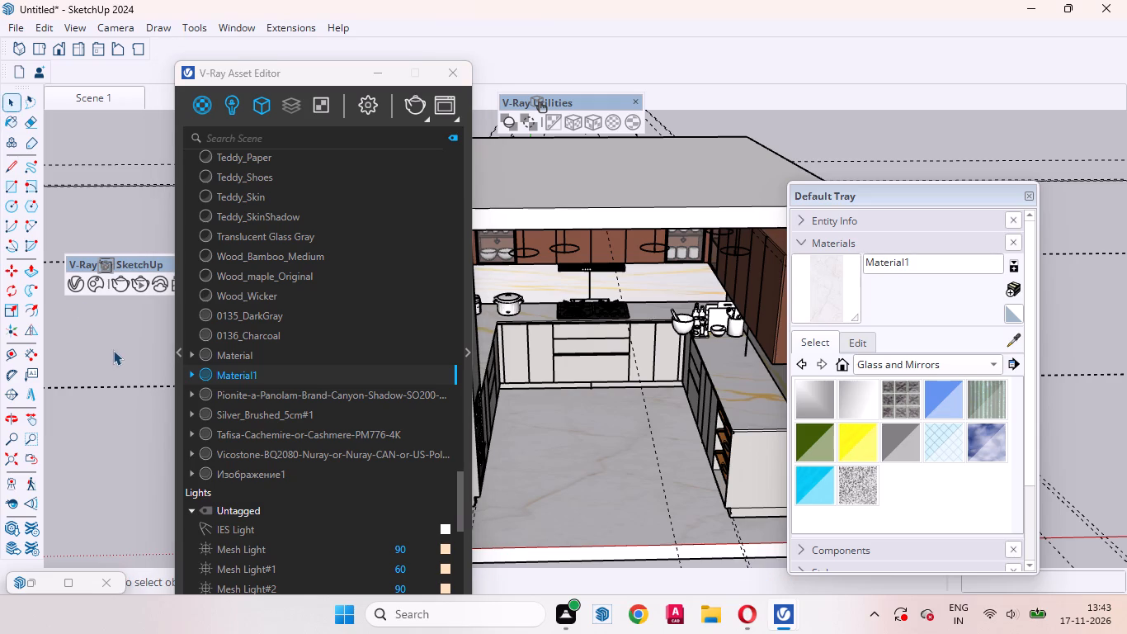
click(113, 350)
drag(330, 73, 274, 134)
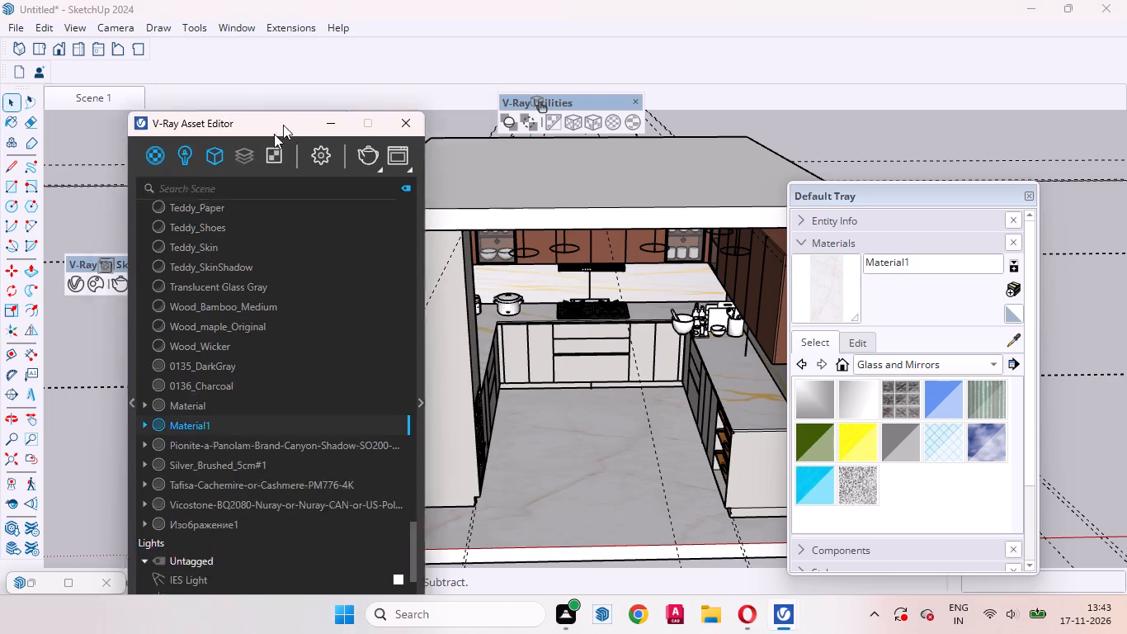
drag(274, 134, 211, 215)
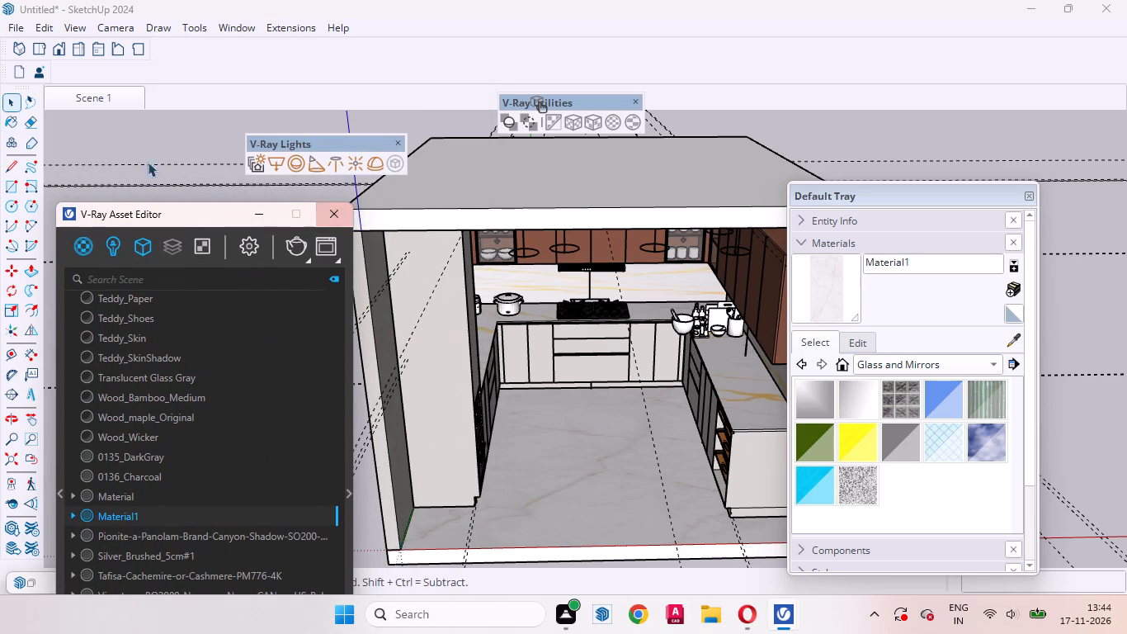
click(117, 97)
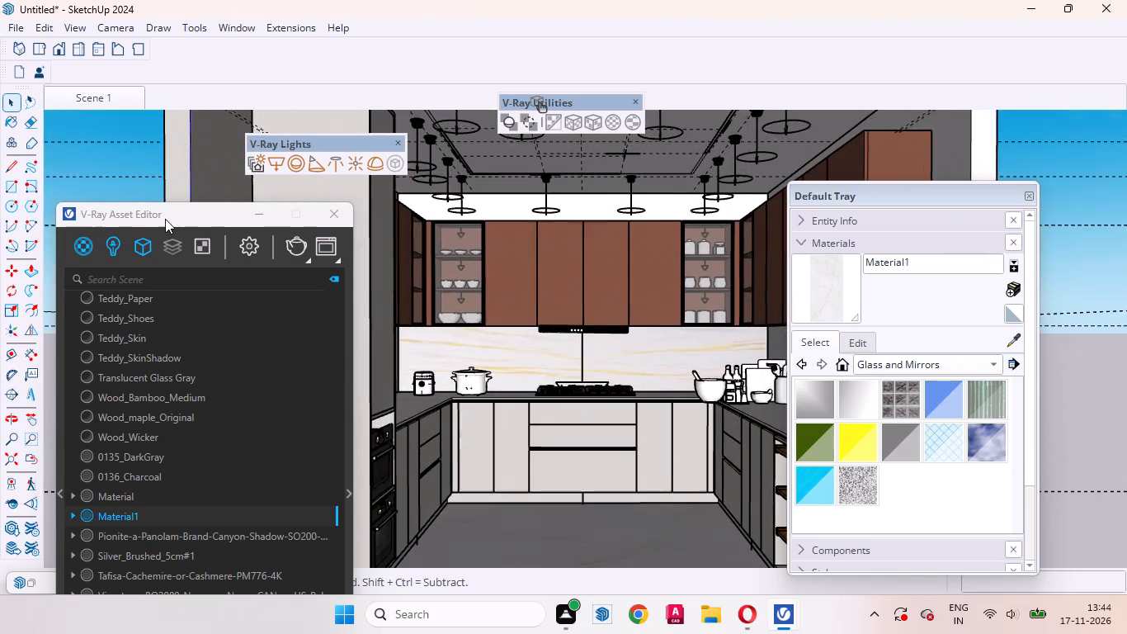
Review the scene's V-Ray lights and the render settings against the kitchen view.
drag(182, 218, 553, 47)
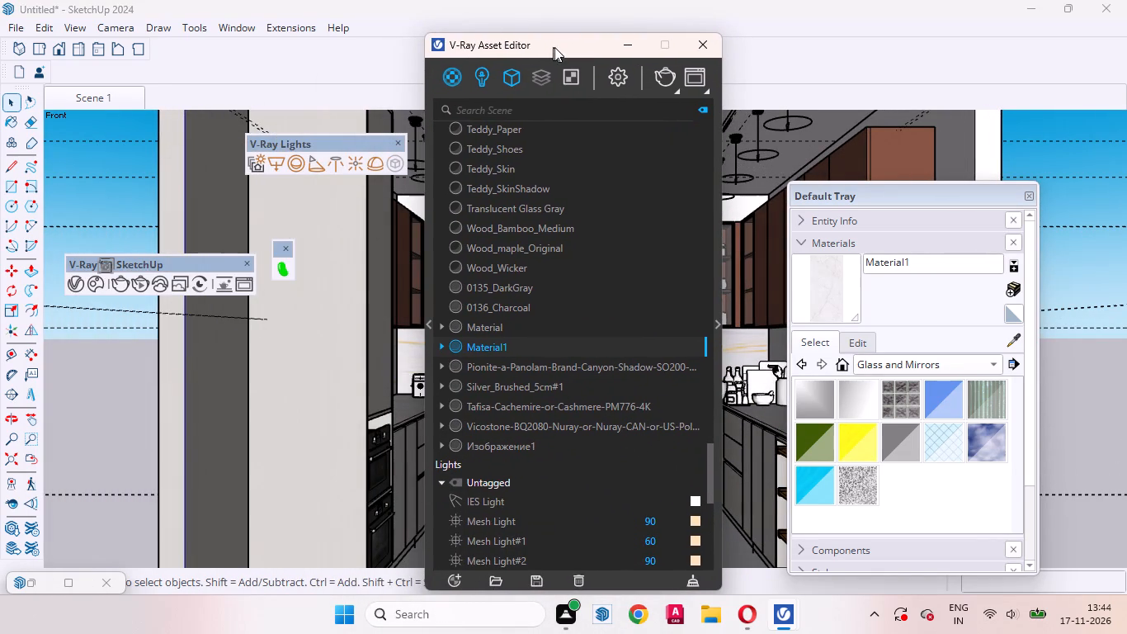
click(477, 72)
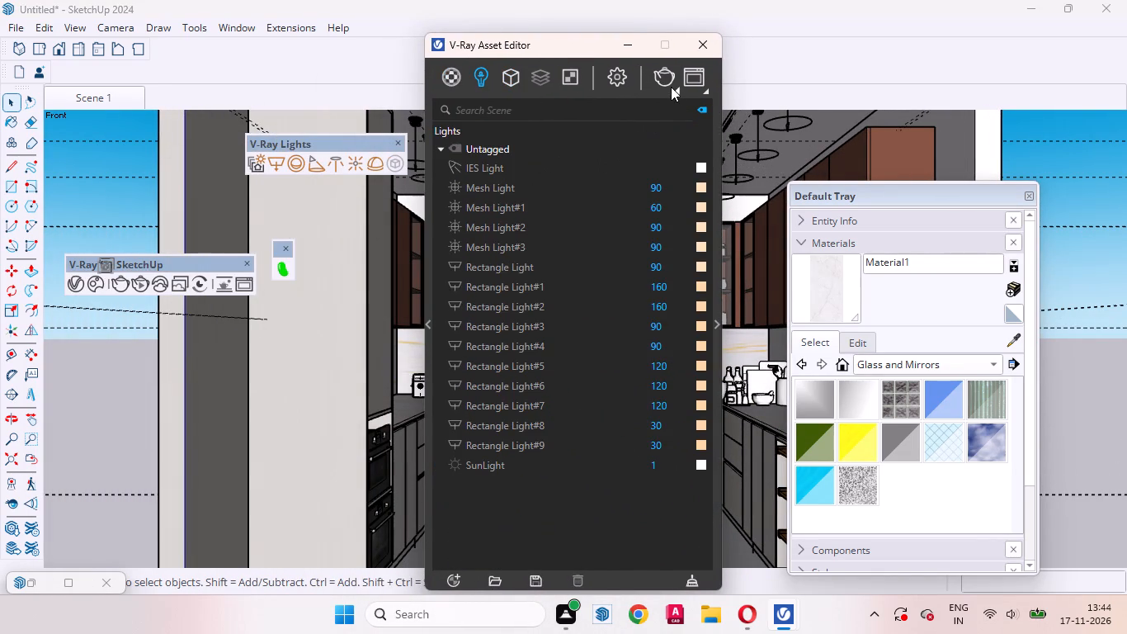
click(620, 84)
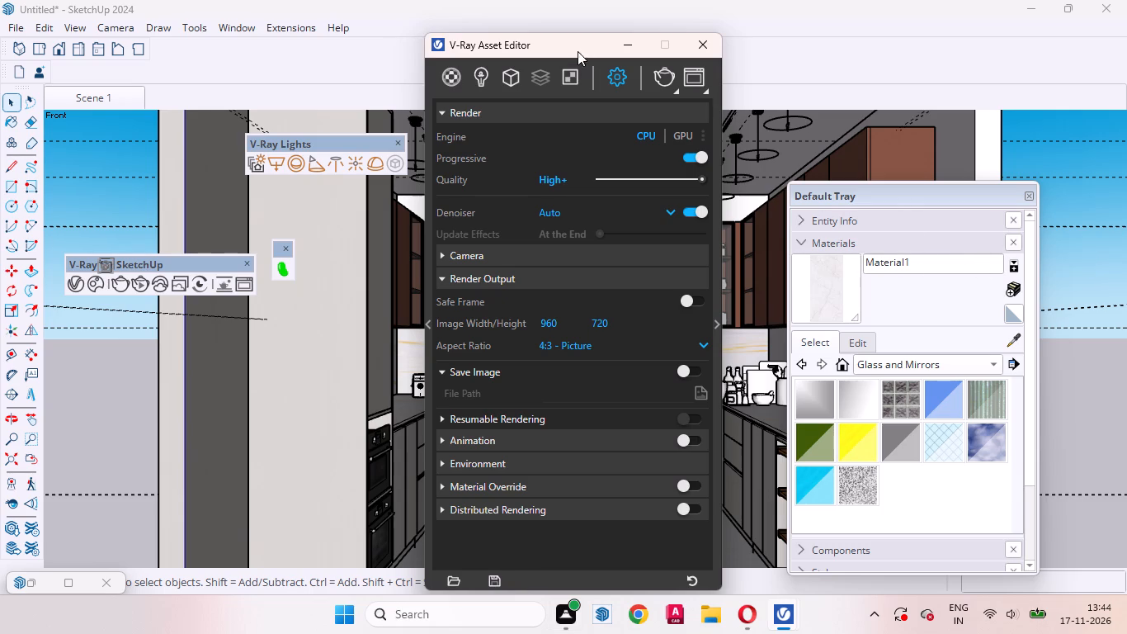
drag(578, 48, 241, 113)
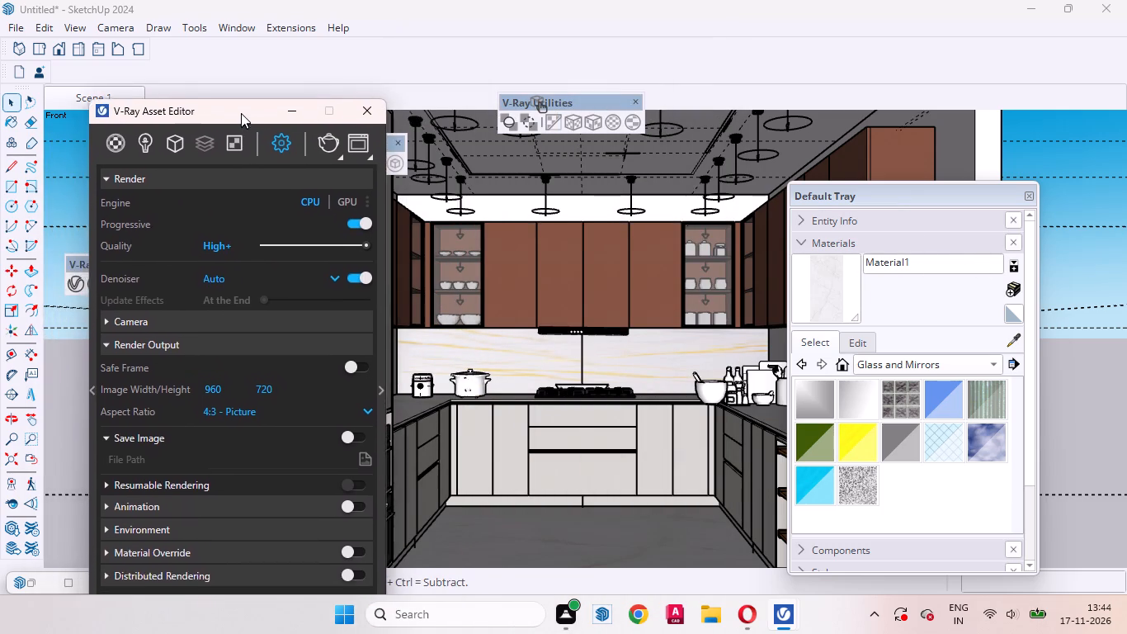
drag(241, 113, 209, 100)
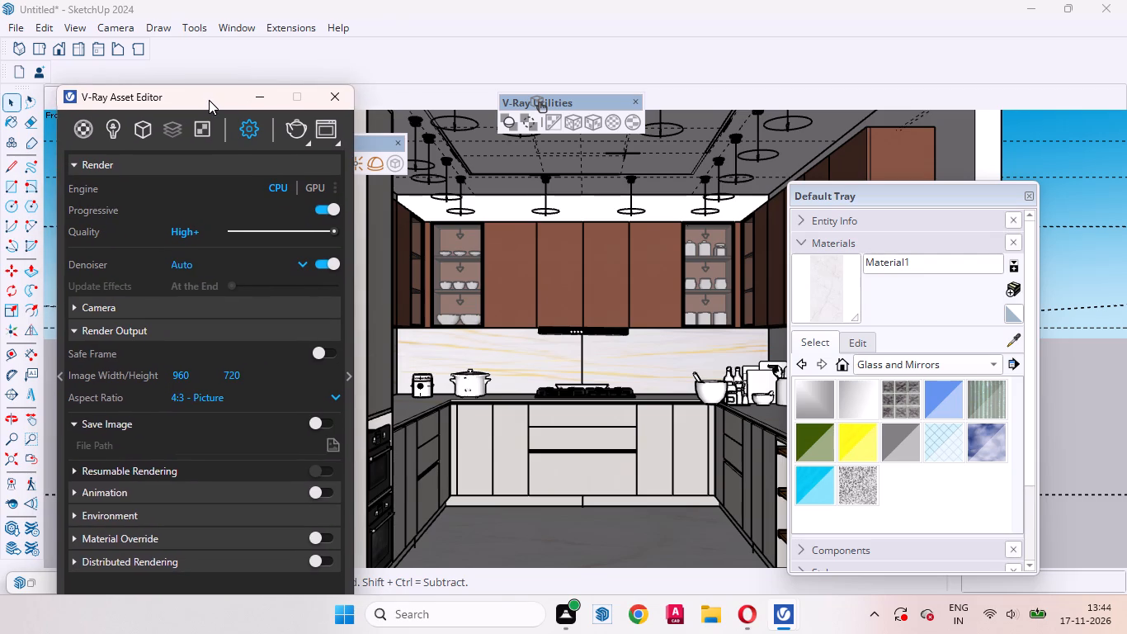
drag(209, 100, 868, 161)
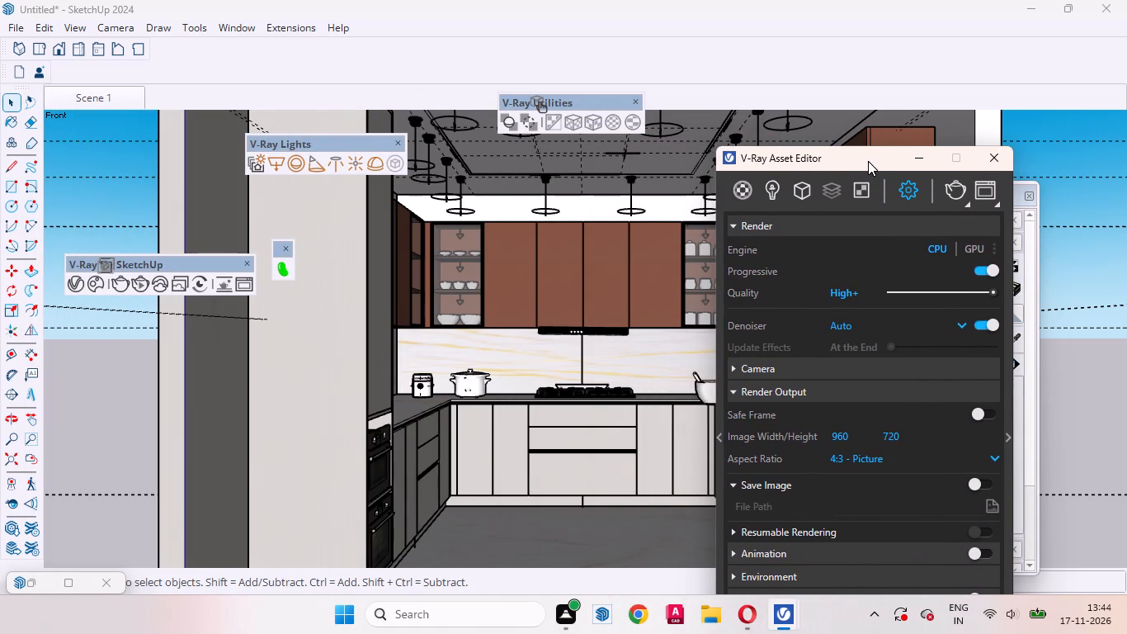
drag(868, 161, 335, 145)
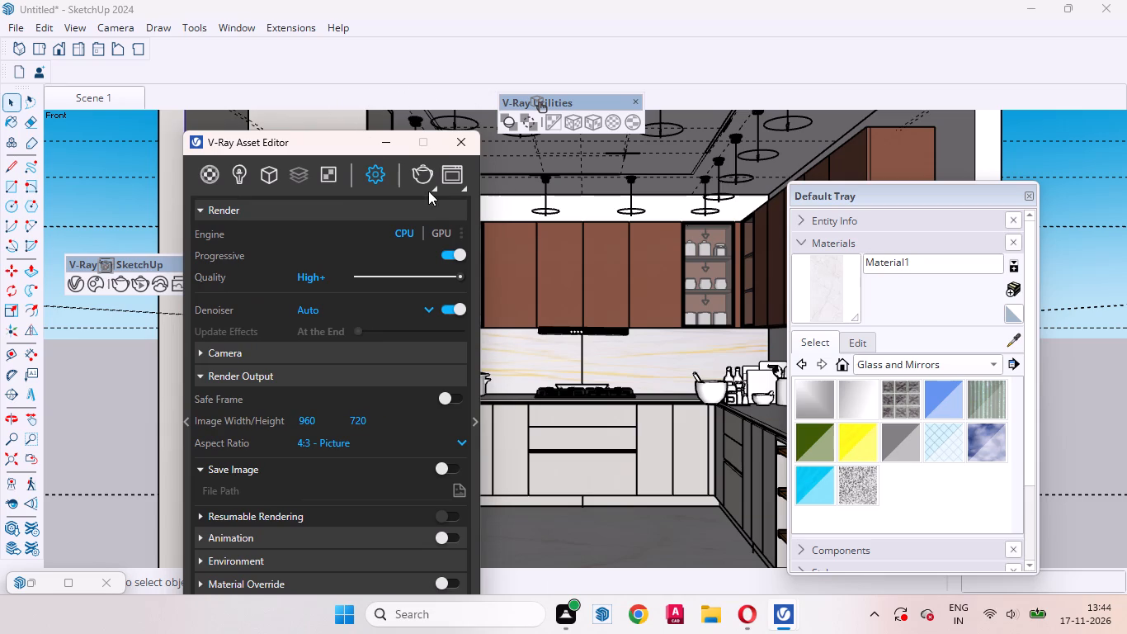
Start a V-Ray render of the Scene 1 kitchen view.
click(376, 177)
drag(342, 145, 401, 60)
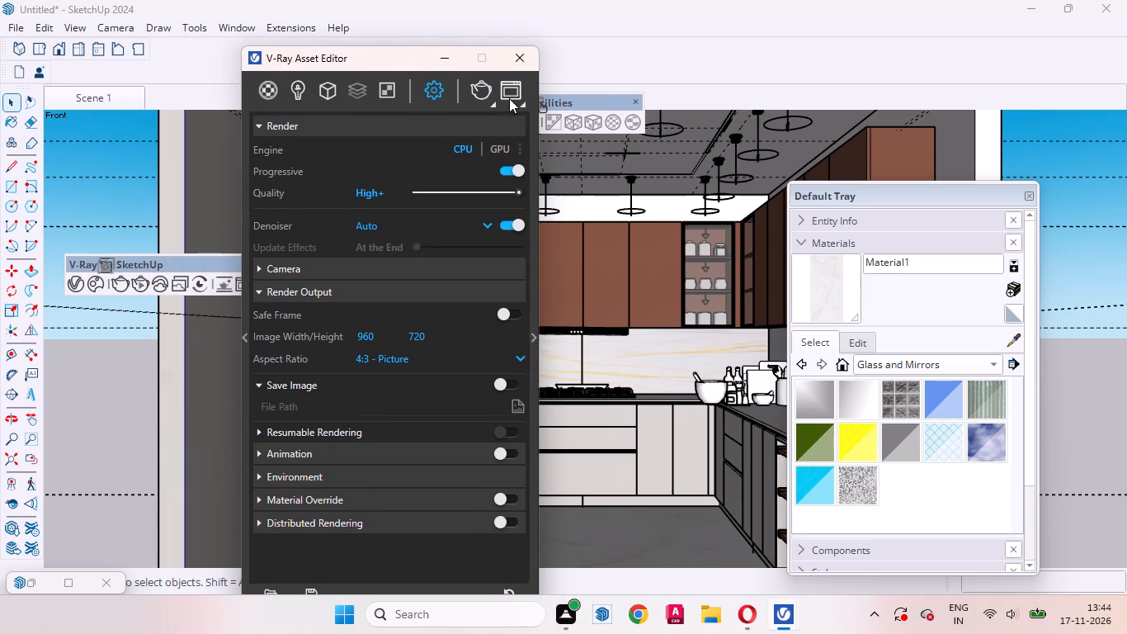
click(481, 94)
List the scene's V-Ray lights and reposition the Asset Editor over the kitchen view.
click(297, 89)
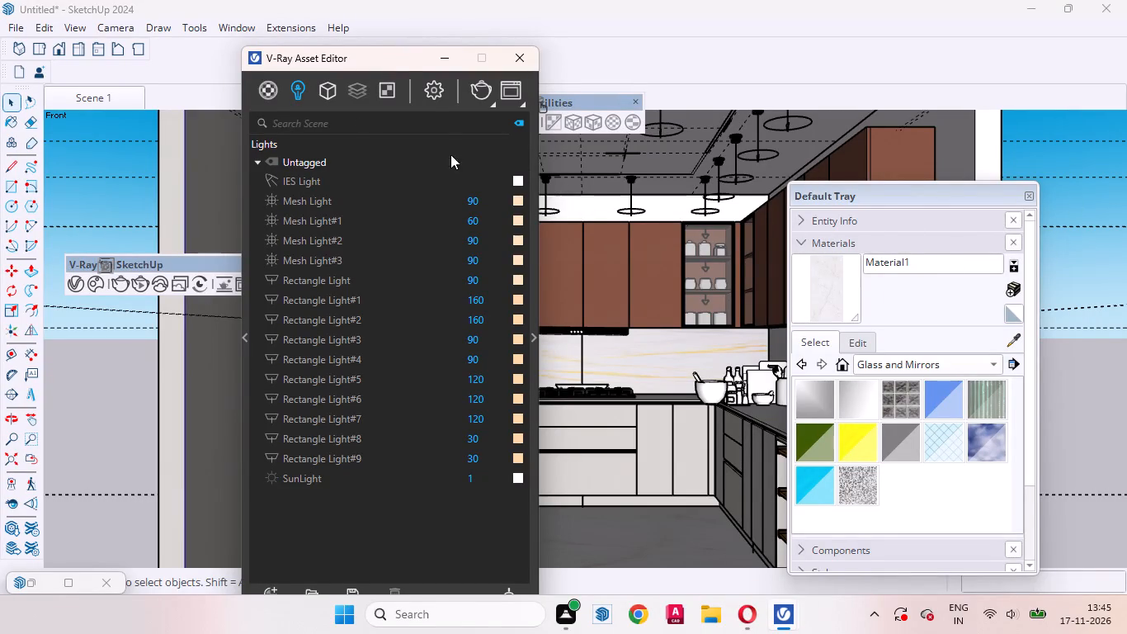
drag(399, 60, 549, 210)
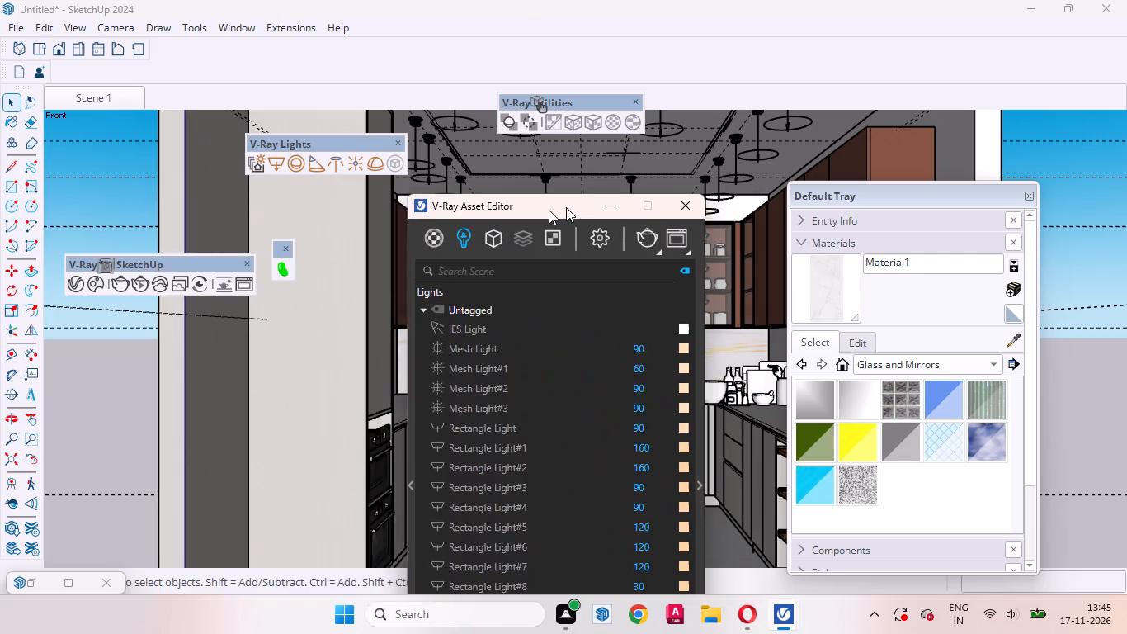
drag(549, 210, 476, 186)
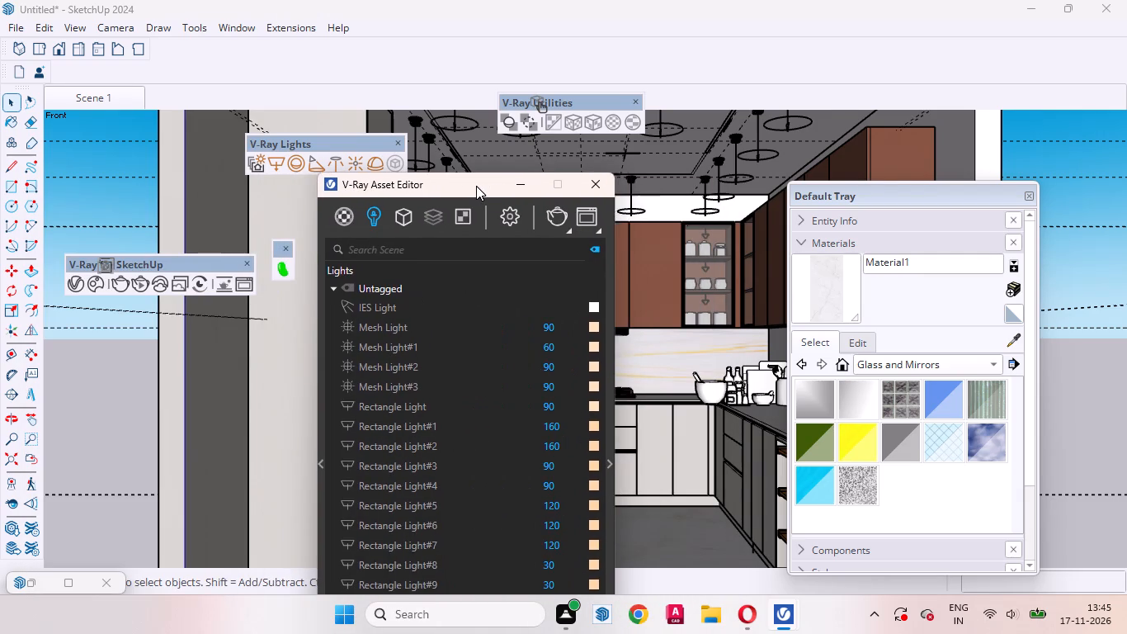
drag(476, 186, 562, 135)
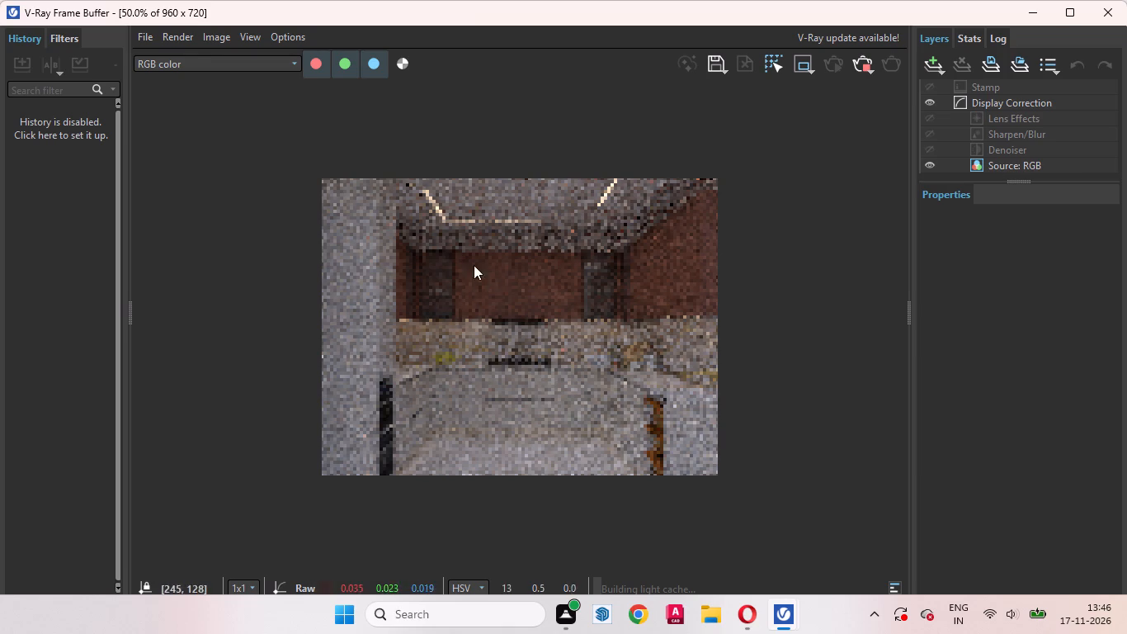
Examine the progressing kitchen render up close, checking the ceiling lights, wall cabinets, backsplash, base units and floor, then minimize the frame buffer.
scroll(501, 305, up, 1)
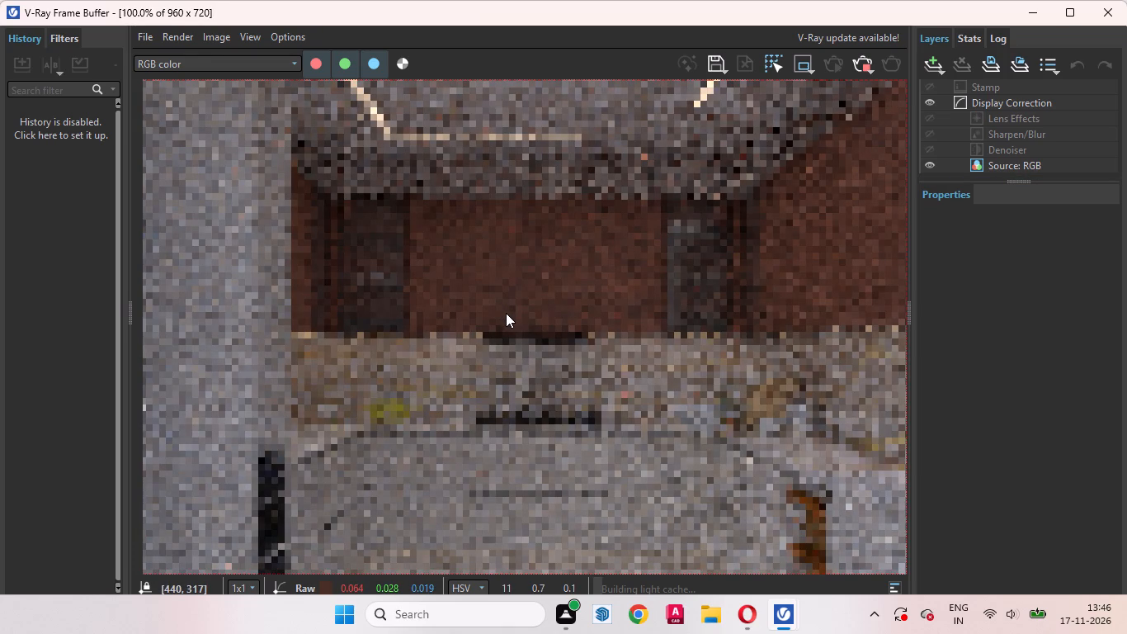
scroll(506, 313, down, 2)
scroll(507, 305, up, 1)
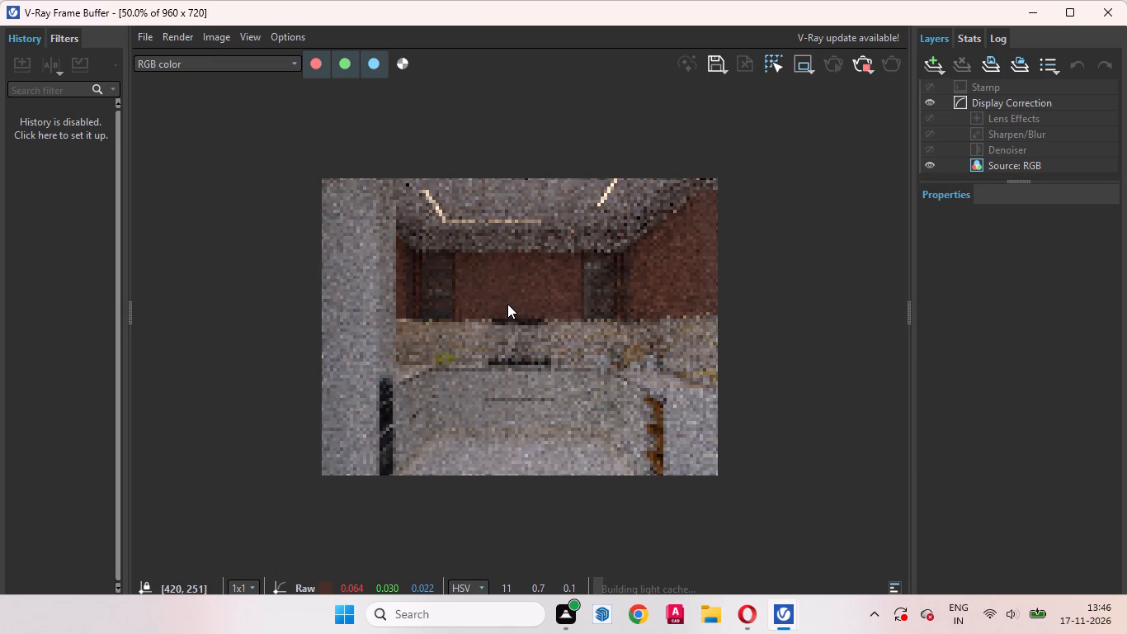
scroll(510, 304, up, 1)
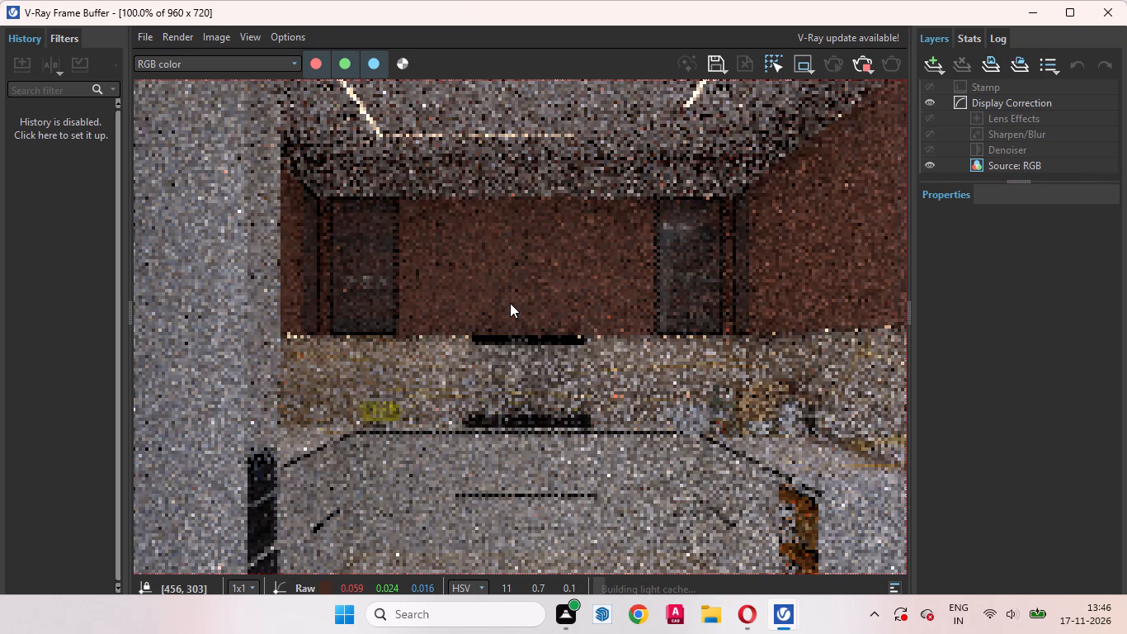
scroll(510, 305, down, 1)
scroll(475, 309, up, 1)
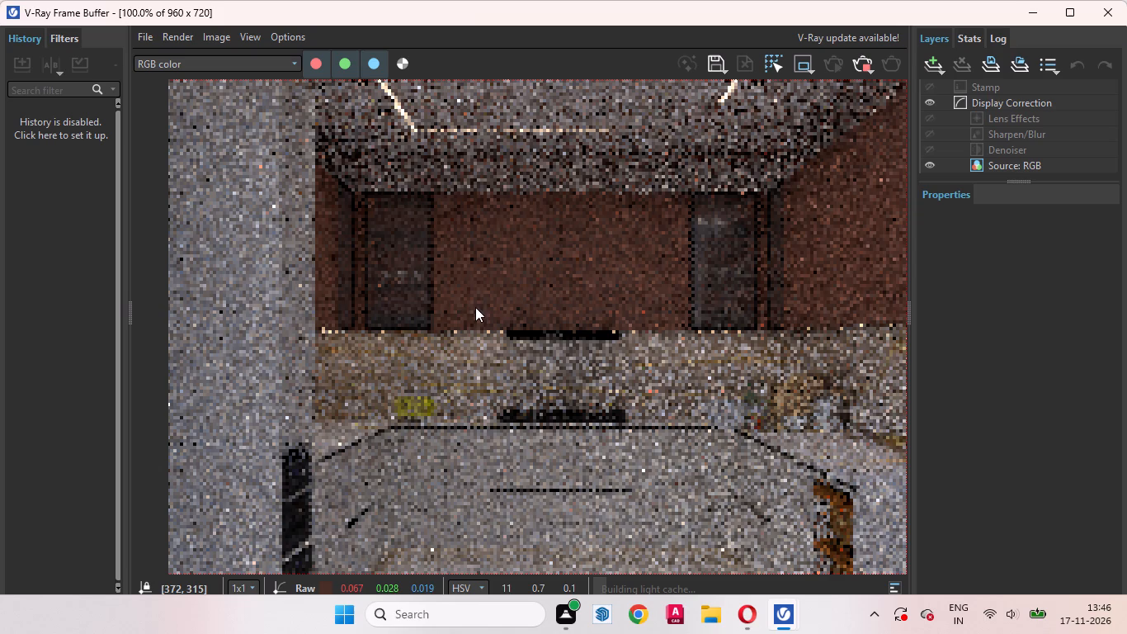
scroll(729, 289, up, 1)
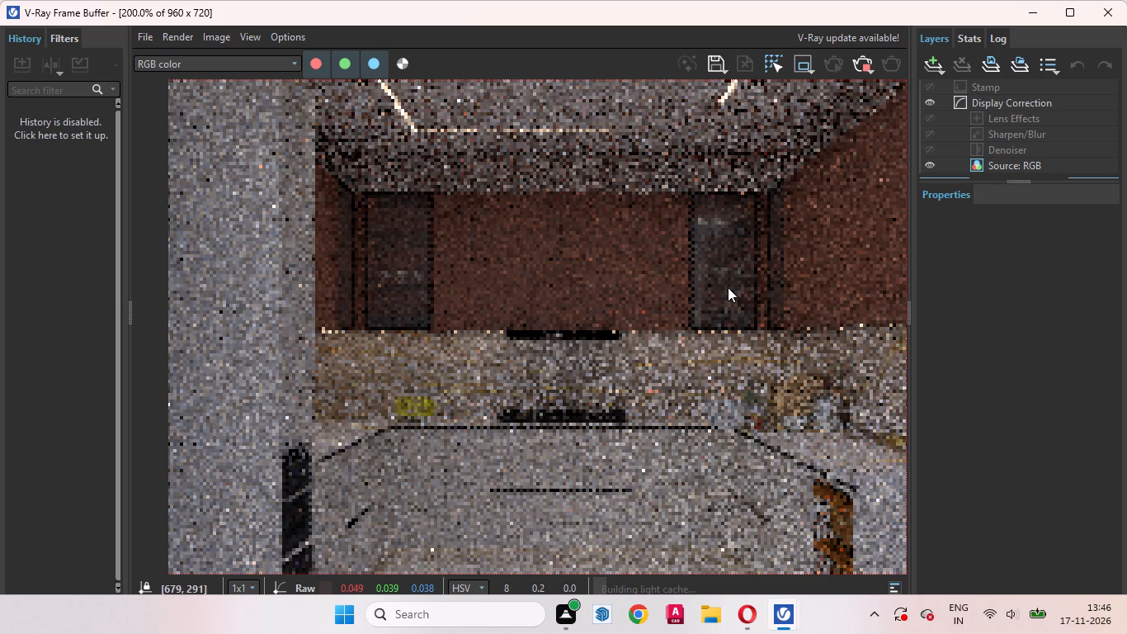
scroll(711, 291, down, 1)
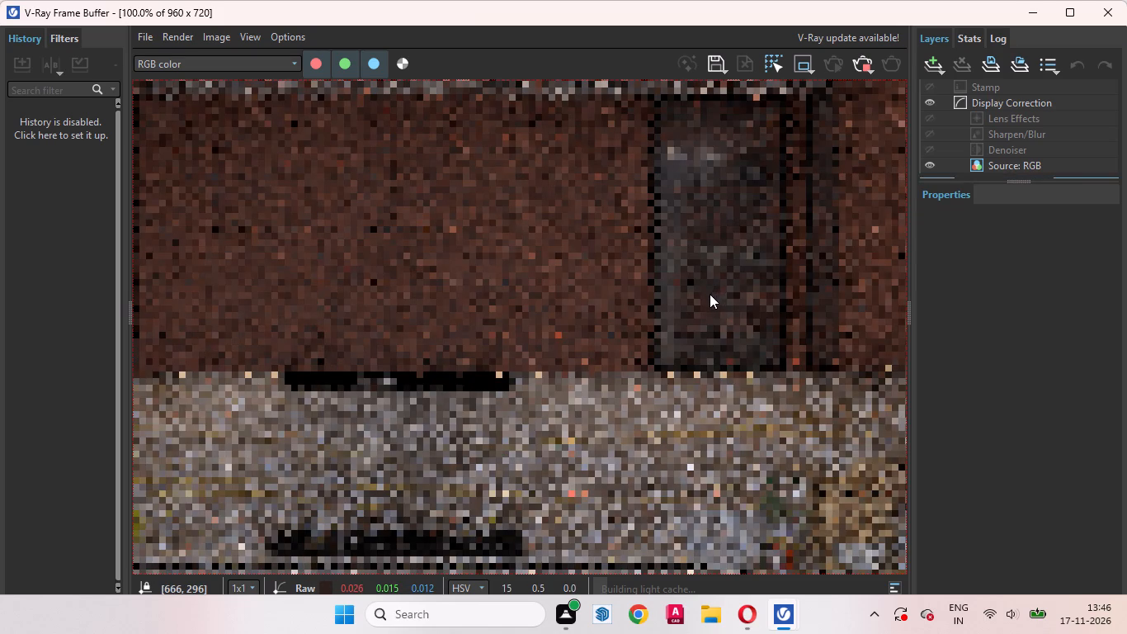
scroll(700, 293, down, 1)
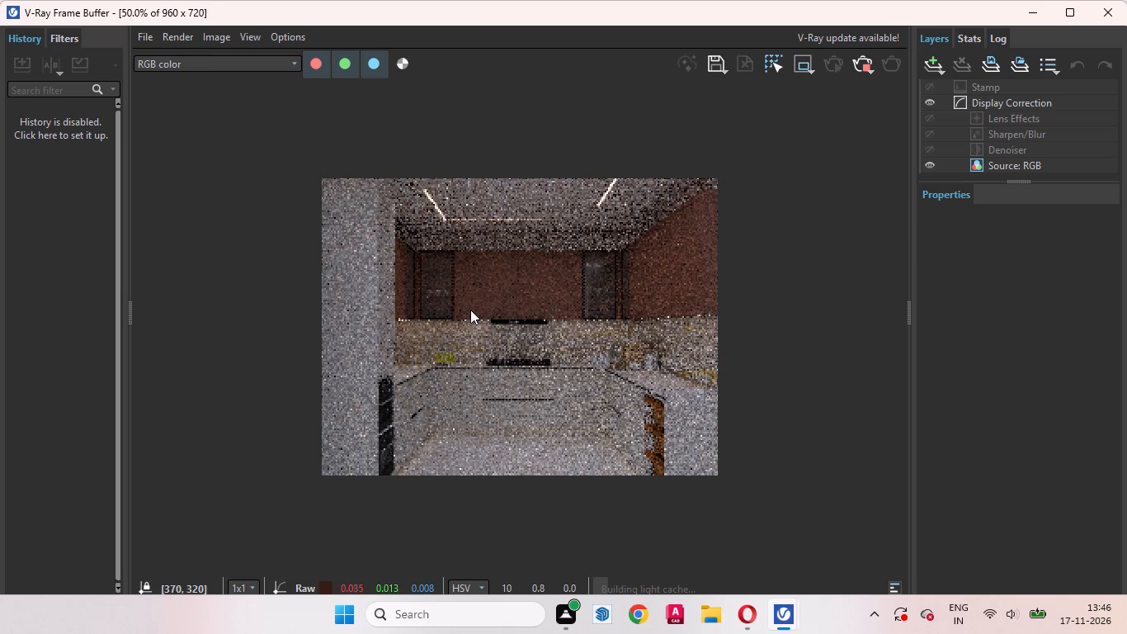
scroll(469, 310, up, 1)
middle_drag(417, 317, 430, 279)
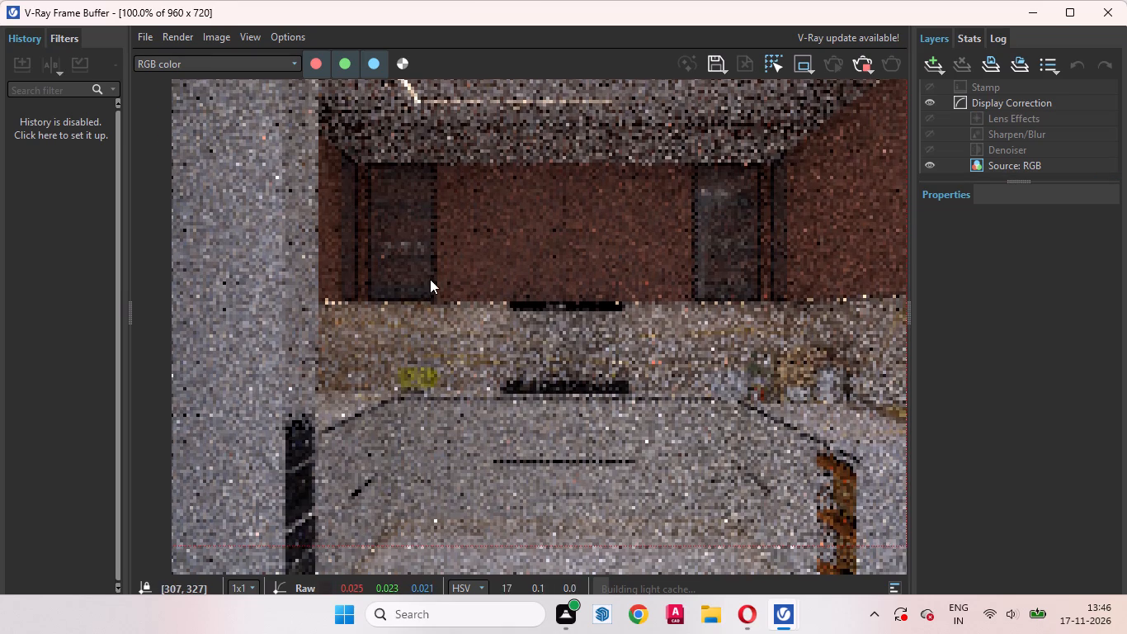
middle_drag(430, 279, 437, 215)
scroll(464, 297, down, 1)
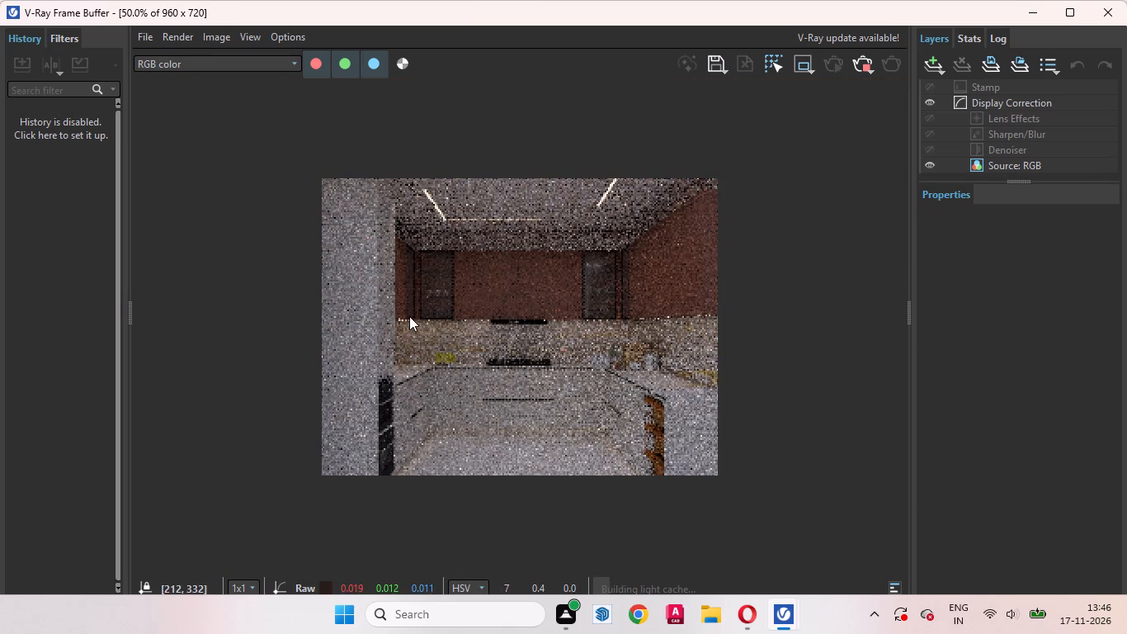
scroll(469, 359, up, 1)
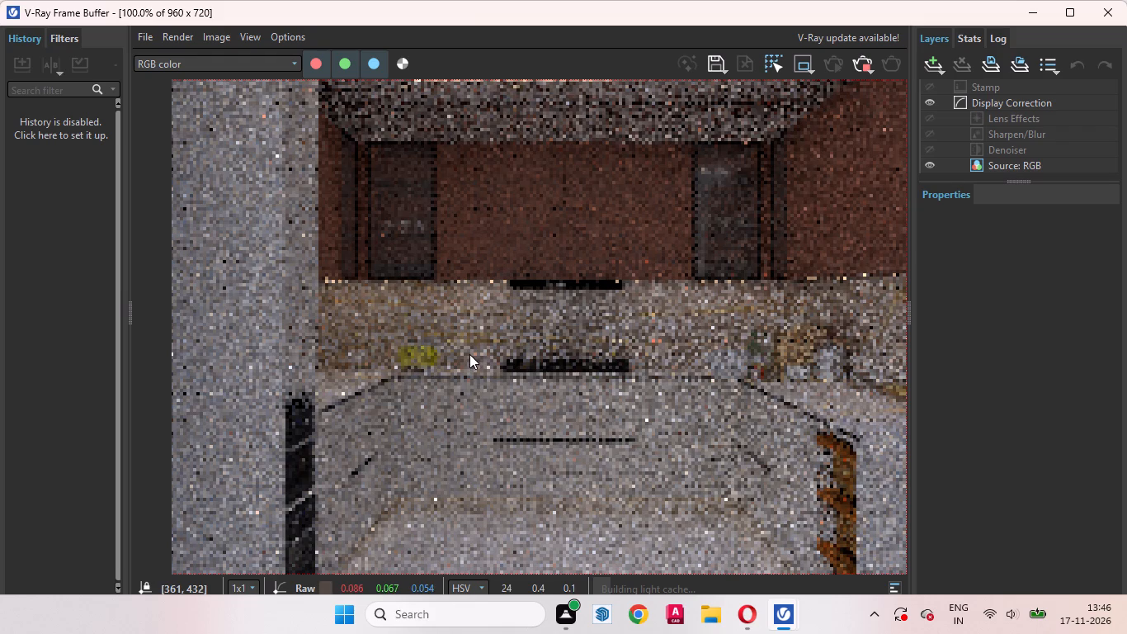
scroll(470, 354, down, 1)
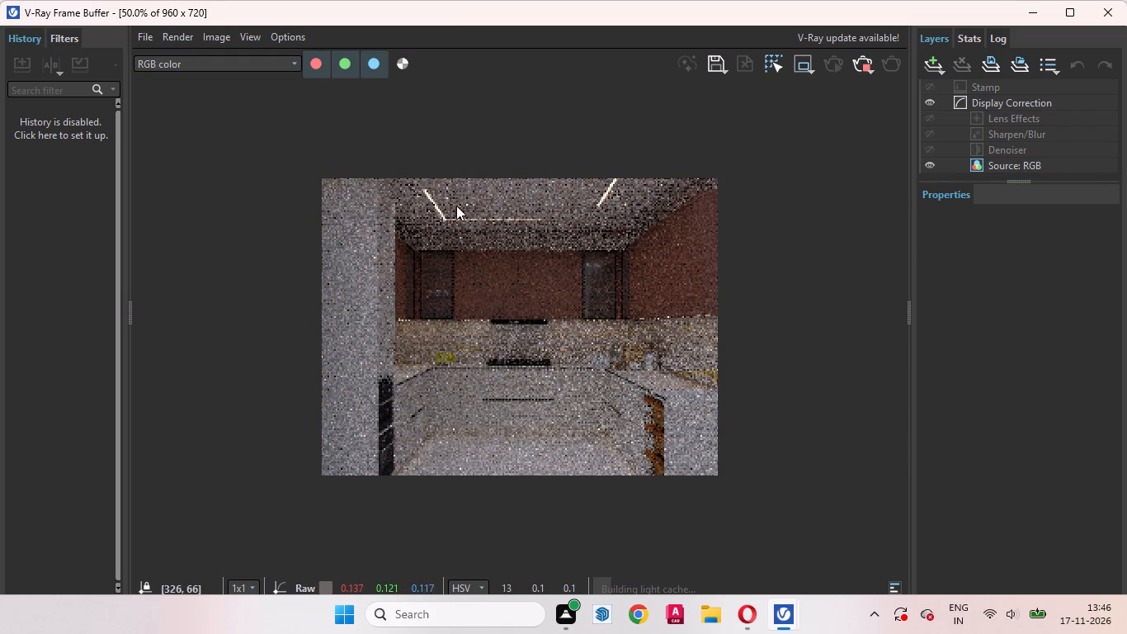
scroll(459, 215, up, 1)
scroll(493, 266, down, 1)
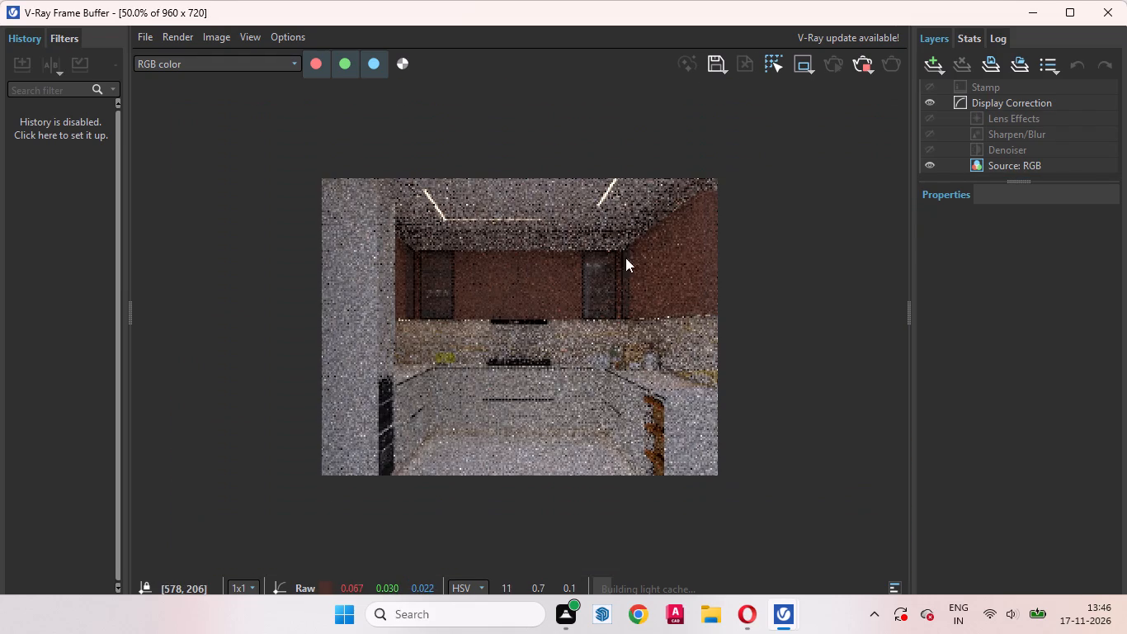
scroll(637, 257, up, 2)
middle_drag(568, 276, 736, 253)
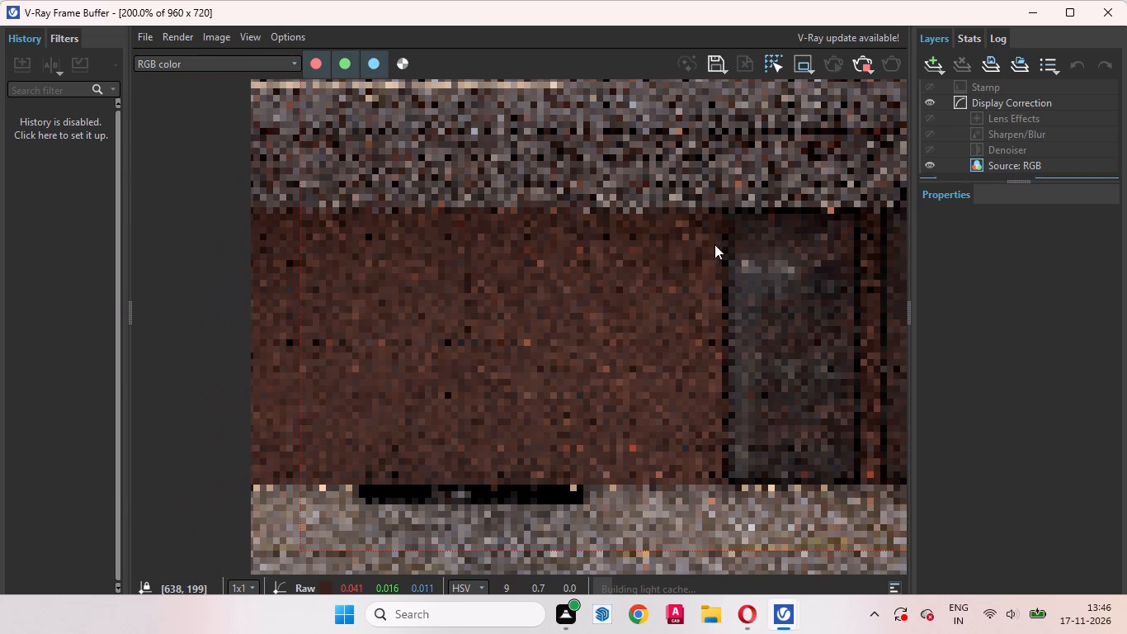
scroll(568, 300, down, 2)
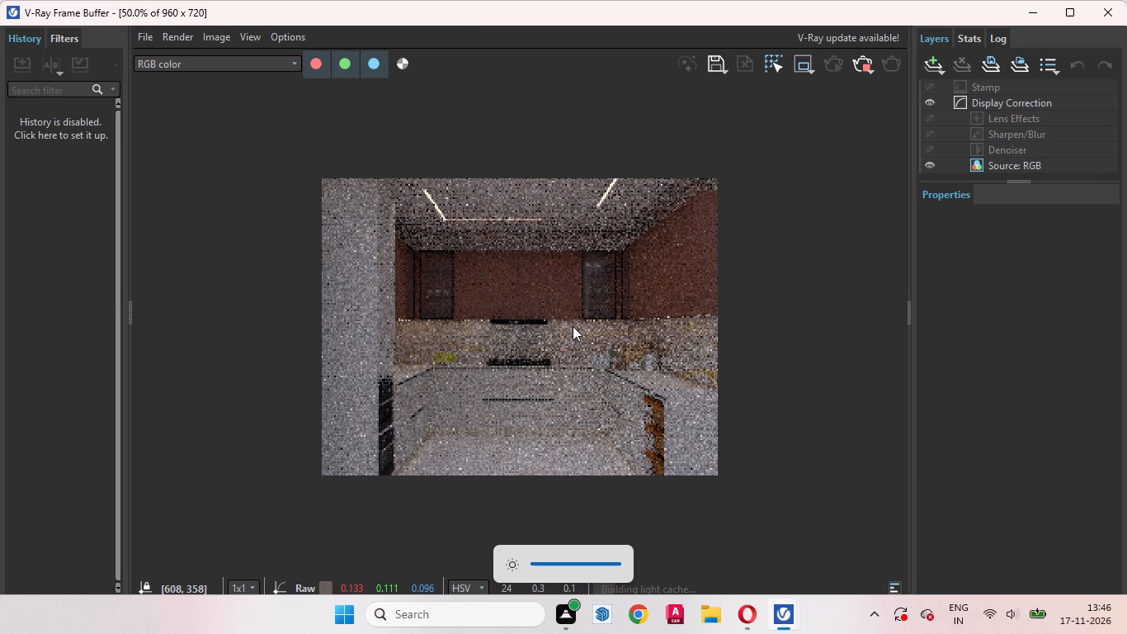
scroll(573, 326, up, 1)
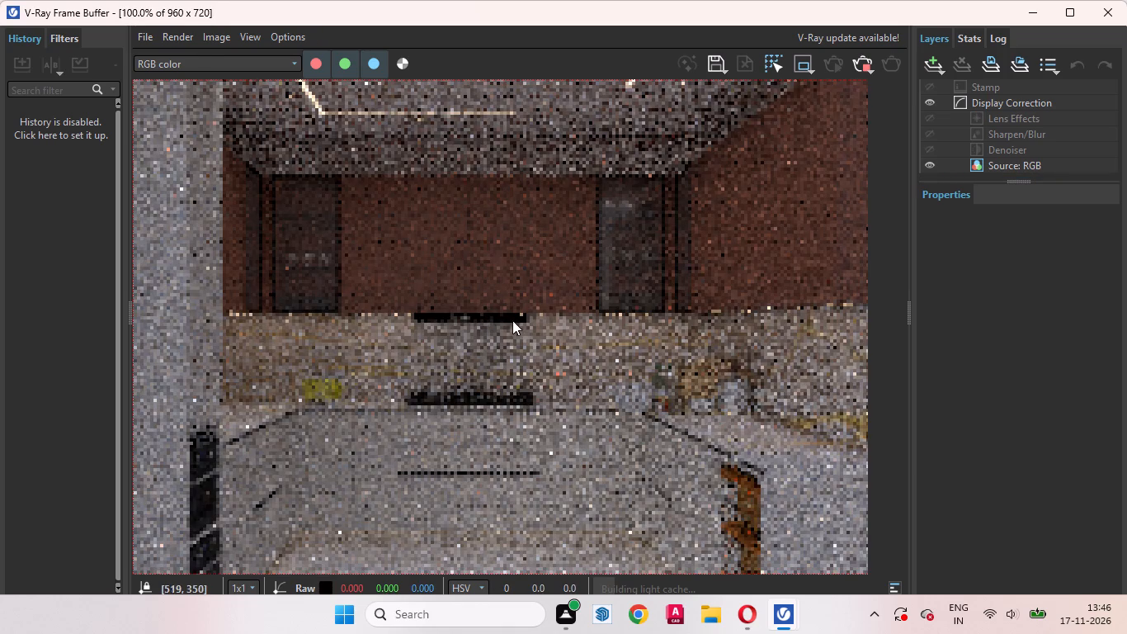
scroll(525, 324, down, 1)
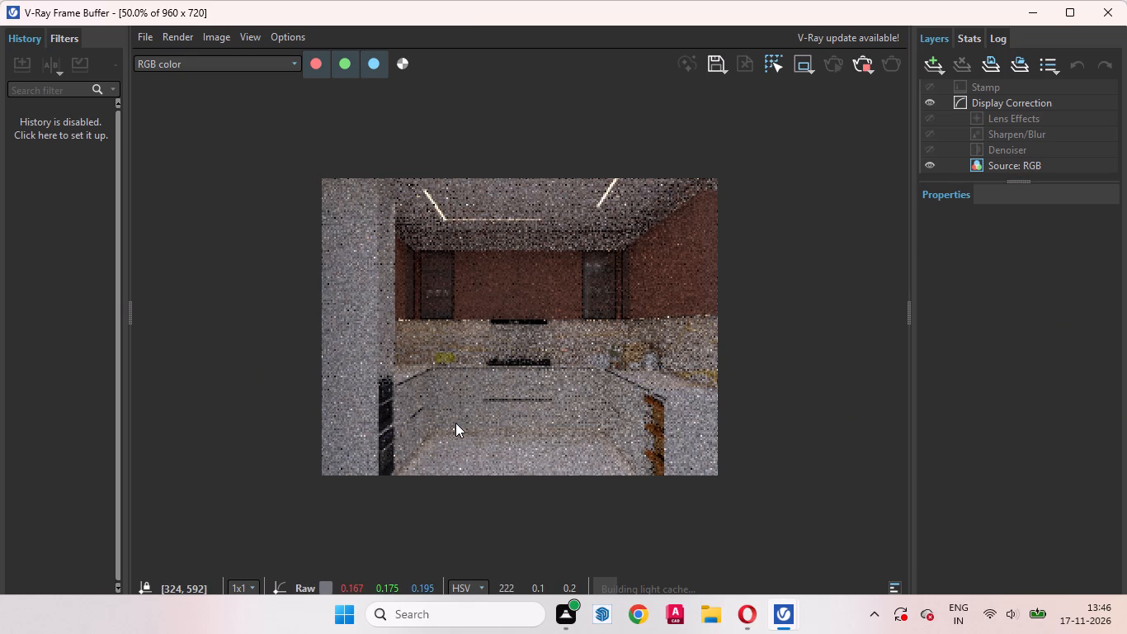
scroll(445, 376, up, 1)
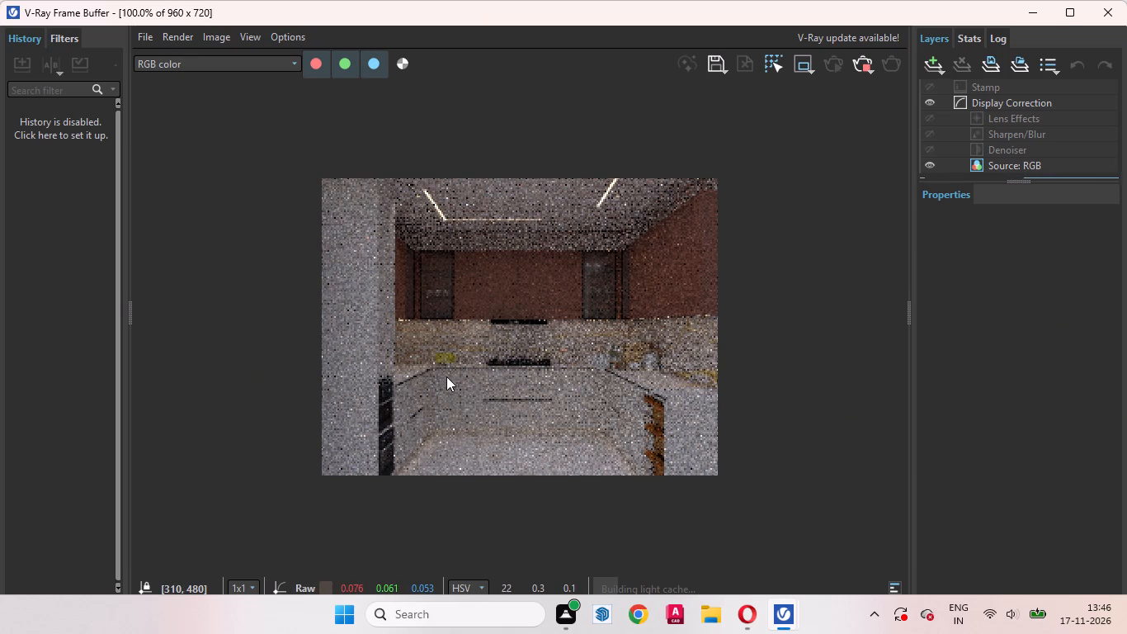
scroll(504, 385, down, 1)
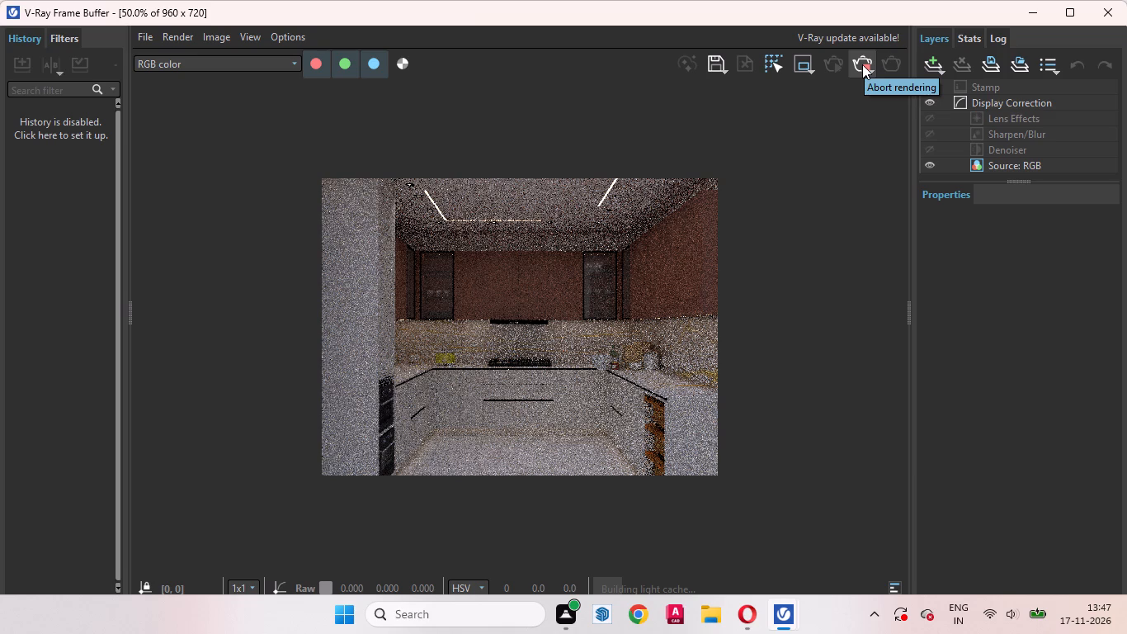
click(1024, 8)
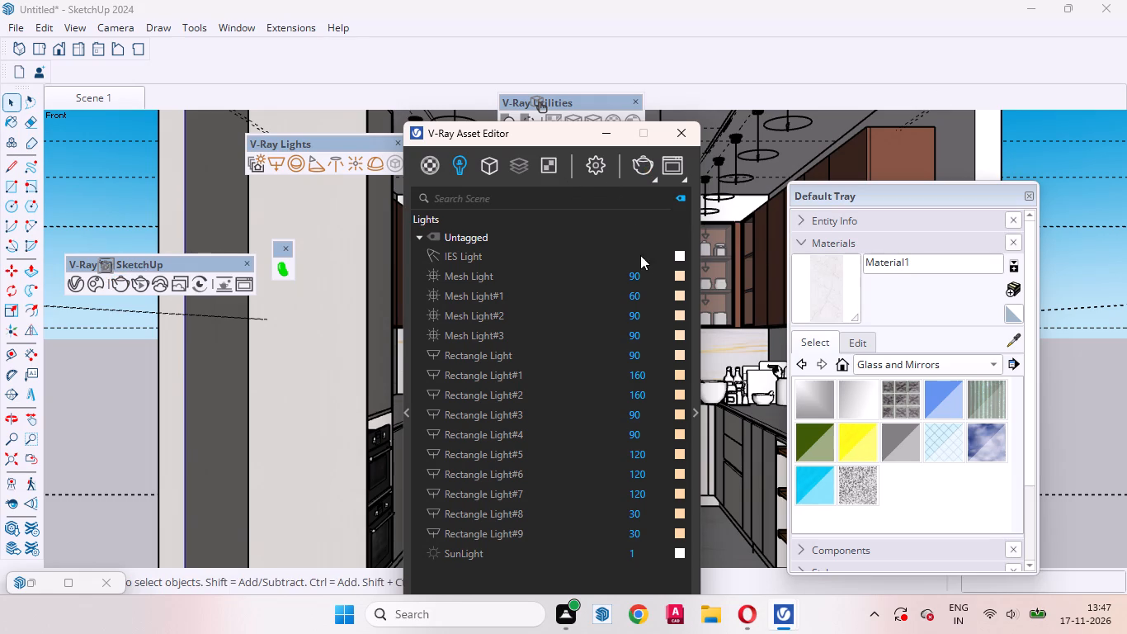
Set the color temperature of Mesh Light to 5000 K.
drag(563, 134, 289, 125)
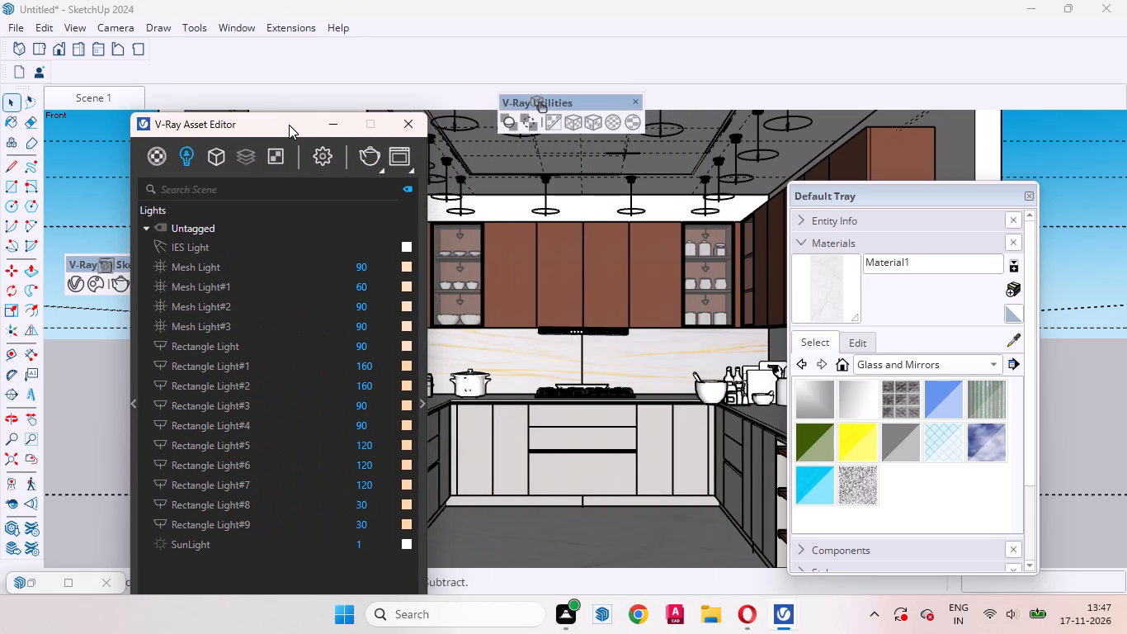
drag(289, 125, 331, 82)
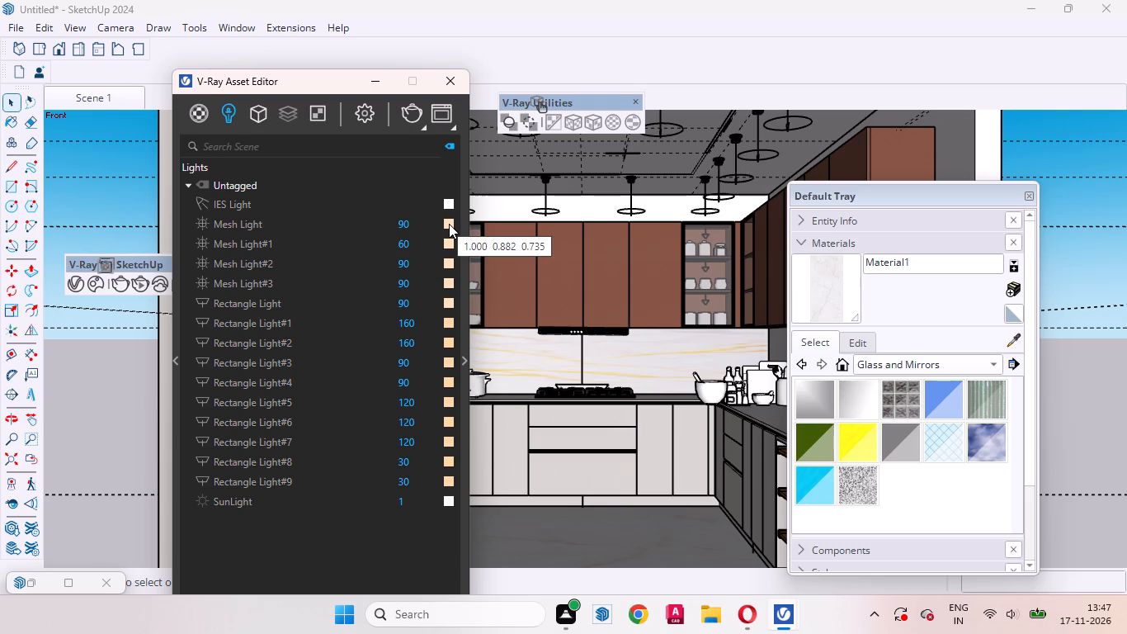
click(449, 224)
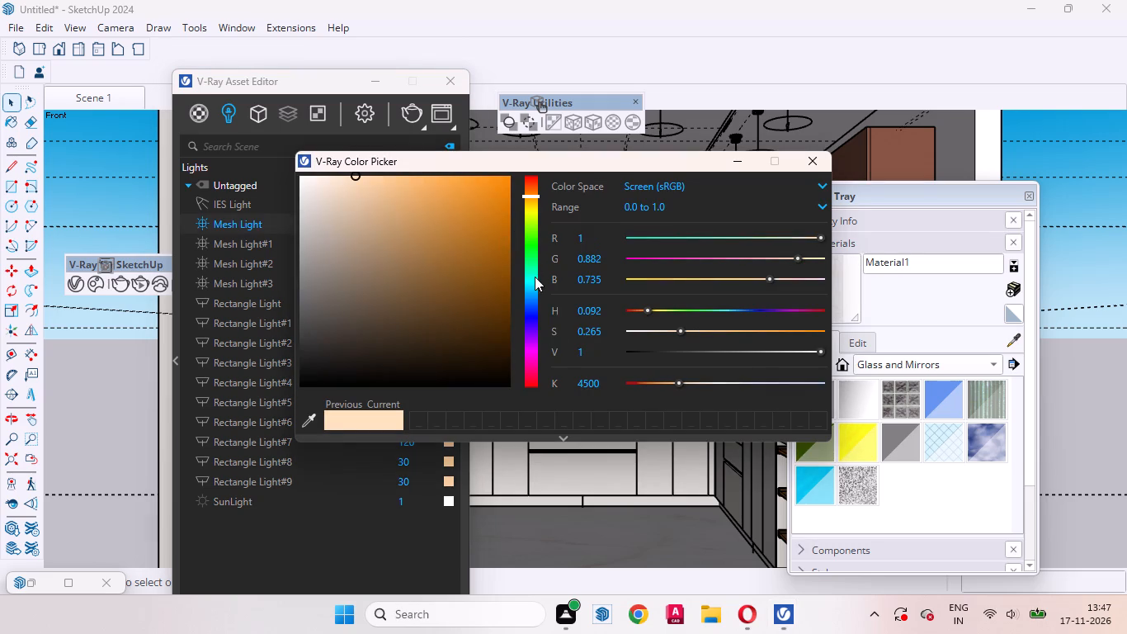
click(588, 380)
key(BackSpace)
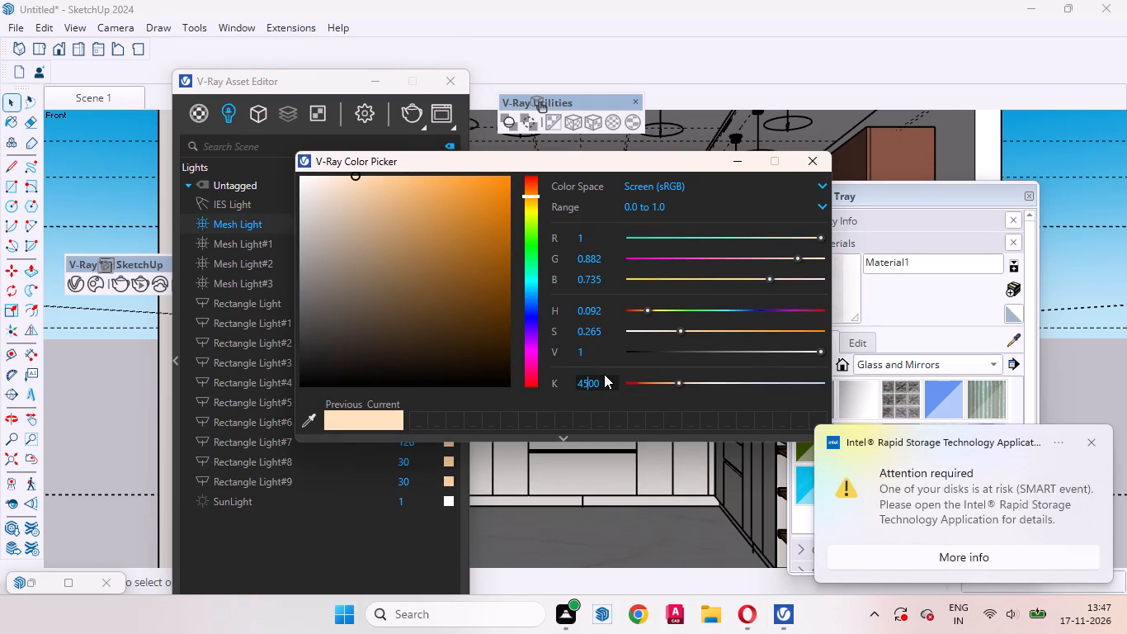
key(BackSpace)
key(5)
key(0)
key(Return)
click(818, 164)
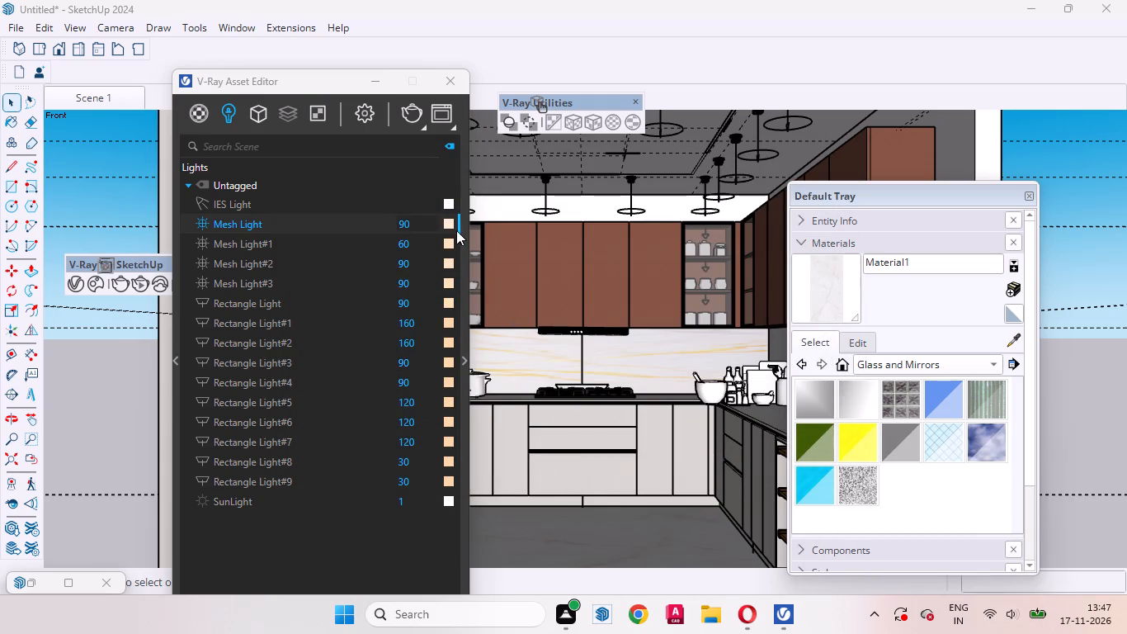
Copy Mesh Light's color to Mesh Light#1 through #3 and to Rectangle Light through Rectangle Light#3.
drag(450, 224, 449, 240)
drag(449, 240, 449, 260)
drag(449, 260, 449, 263)
drag(449, 263, 449, 279)
drag(448, 280, 449, 310)
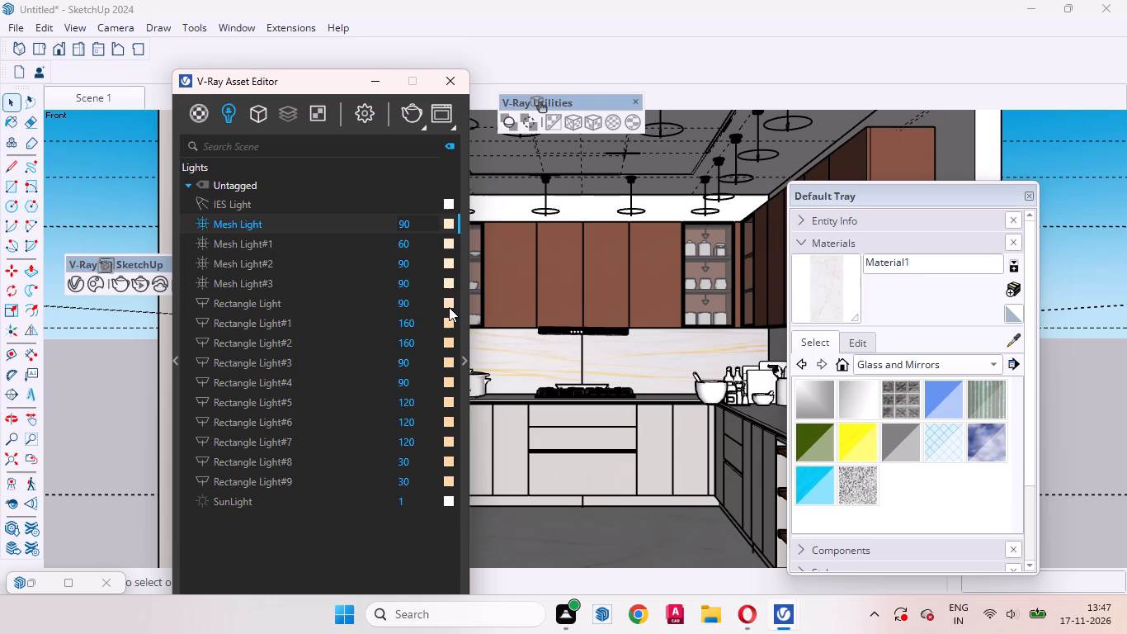
drag(449, 305, 449, 320)
drag(449, 322, 450, 344)
drag(450, 345, 450, 361)
drag(449, 362, 452, 387)
Copy the same Mesh Light color to Rectangle Light#9 and on through Rectangle Light#8, #7, #6, #5 and #4.
drag(448, 225, 450, 481)
drag(447, 480, 447, 457)
drag(448, 463, 448, 444)
drag(448, 444, 448, 440)
drag(448, 440, 448, 418)
drag(448, 421, 448, 409)
drag(448, 409, 448, 400)
drag(450, 403, 450, 385)
Copy Rectangle Light#4's color to Rectangle Light#3, #2, #1 and Rectangle Light, and on to Mesh Light#3 and Mesh Light#2.
drag(450, 385, 450, 367)
drag(450, 364, 449, 351)
click(449, 350)
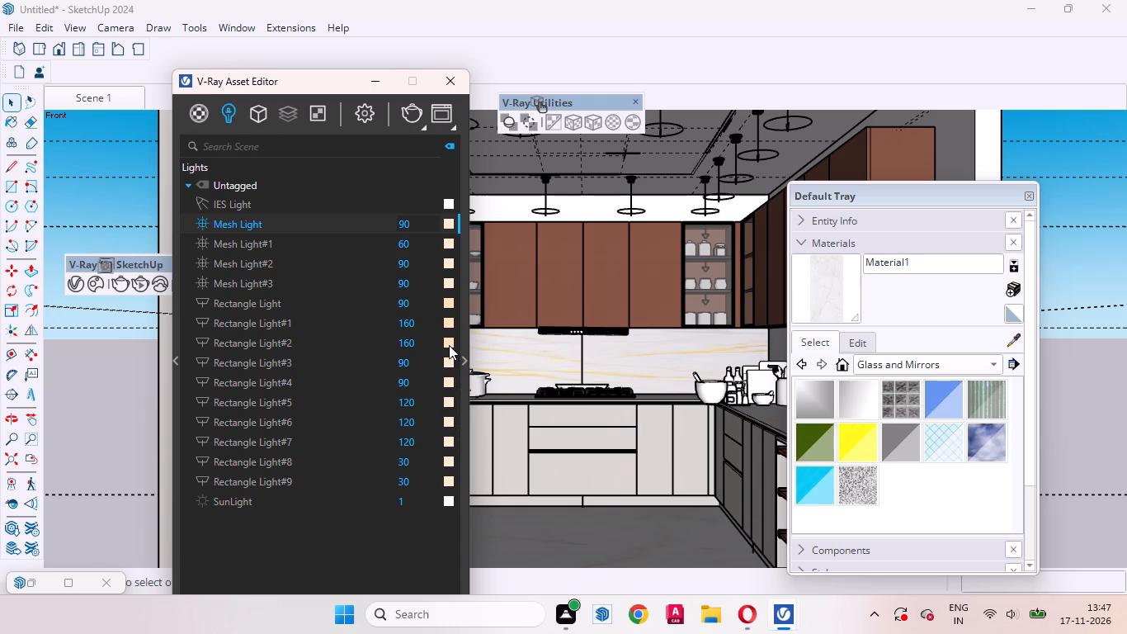
drag(450, 363, 453, 350)
click(453, 348)
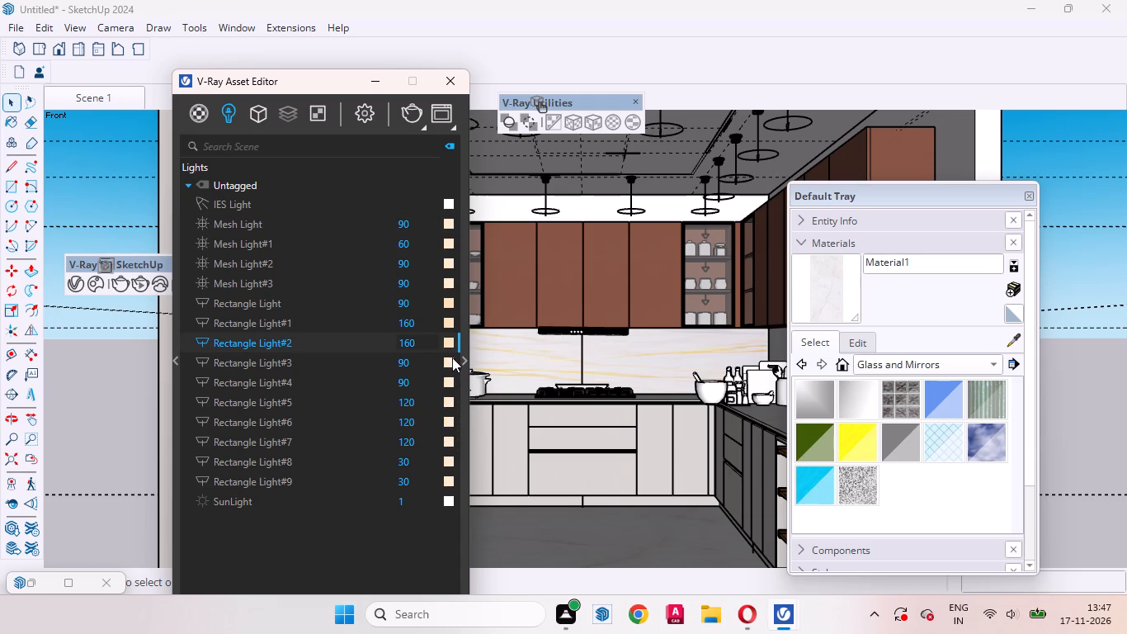
drag(450, 362, 450, 343)
drag(450, 343, 450, 337)
drag(450, 337, 450, 325)
drag(446, 321, 446, 301)
drag(447, 299, 447, 282)
drag(447, 282, 448, 263)
drag(448, 263, 448, 262)
Set the IES Light's intensity to 17450 lm.
click(467, 355)
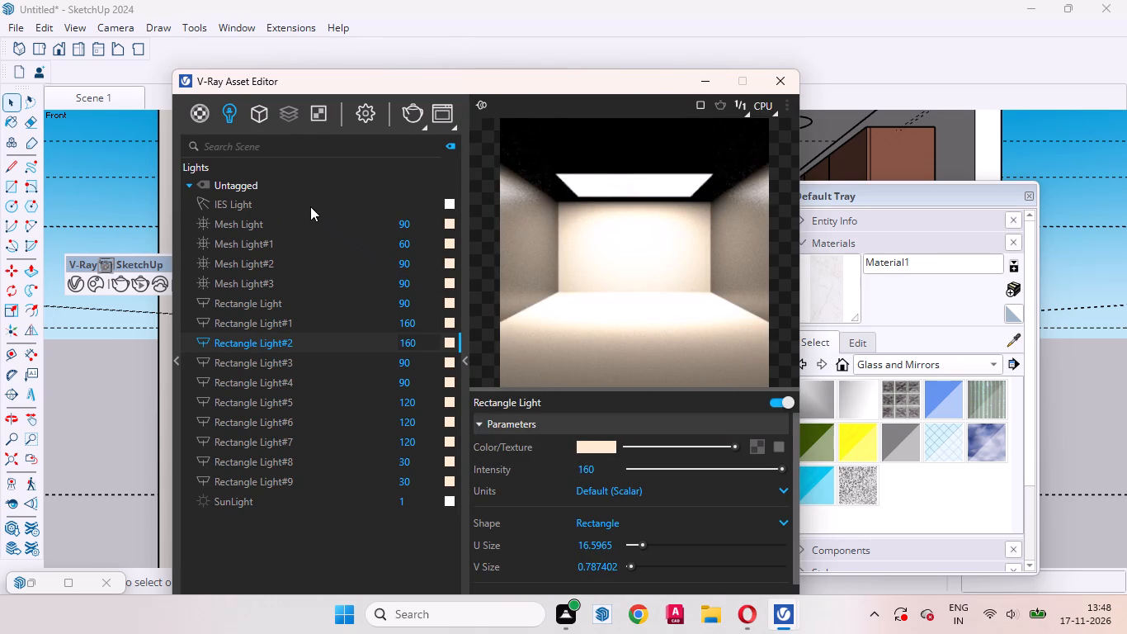
click(306, 203)
click(276, 197)
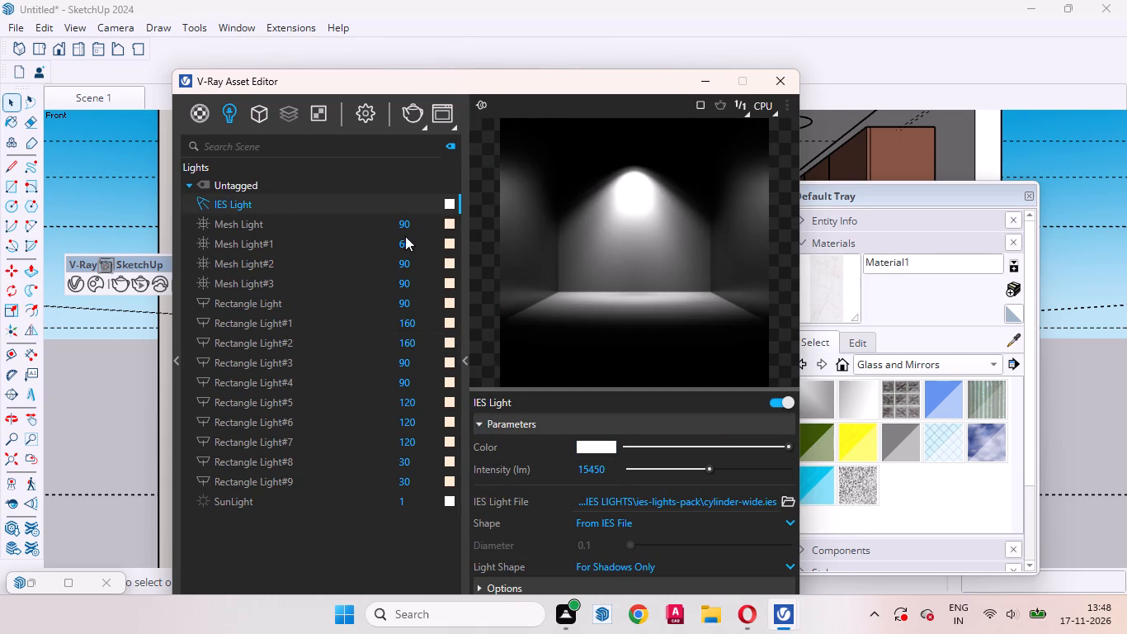
click(588, 465)
key(BackSpace)
key(7)
key(Return)
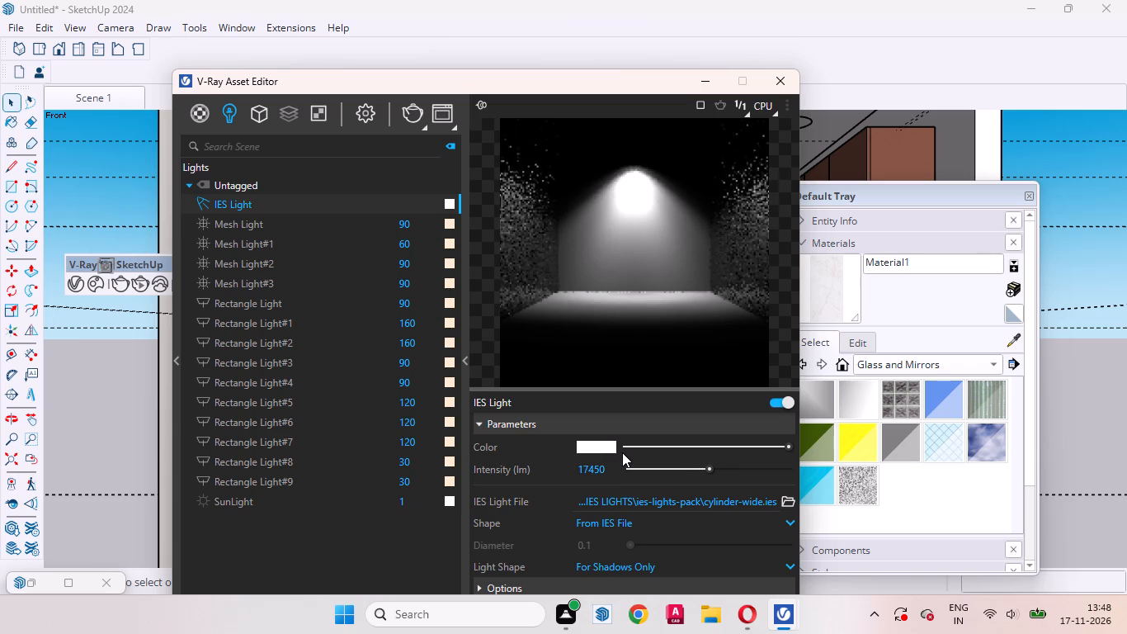
Start a new V-Ray test render of the kitchen.
click(419, 111)
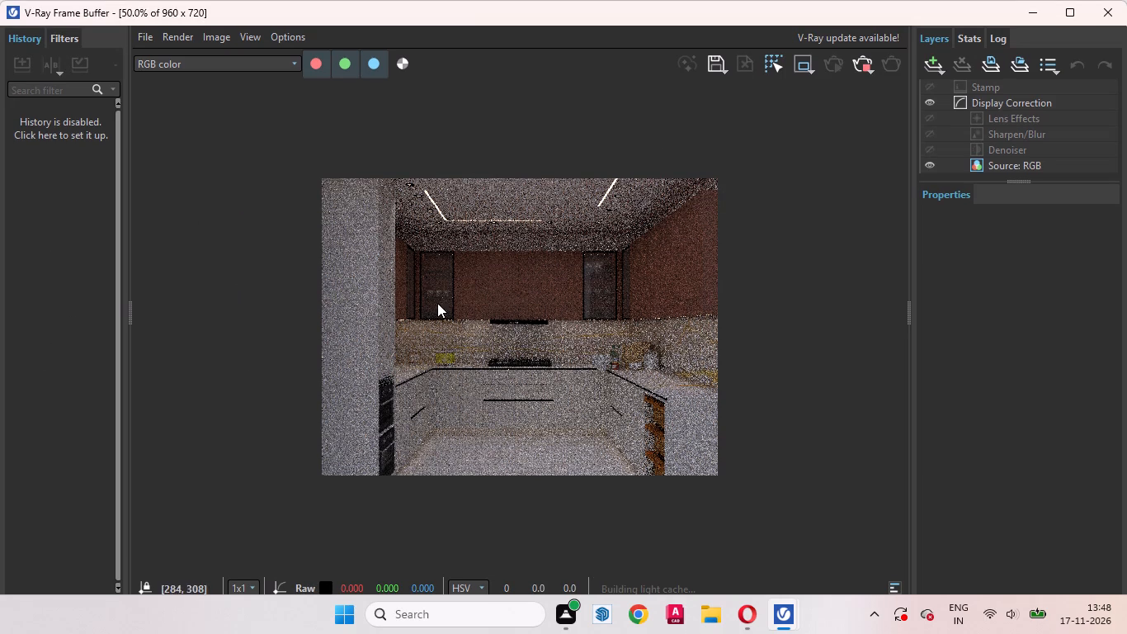
Examine the progressing kitchen render up close and as a whole, checking the wall cabinets, backsplash and ceiling lights.
scroll(434, 267, up, 1)
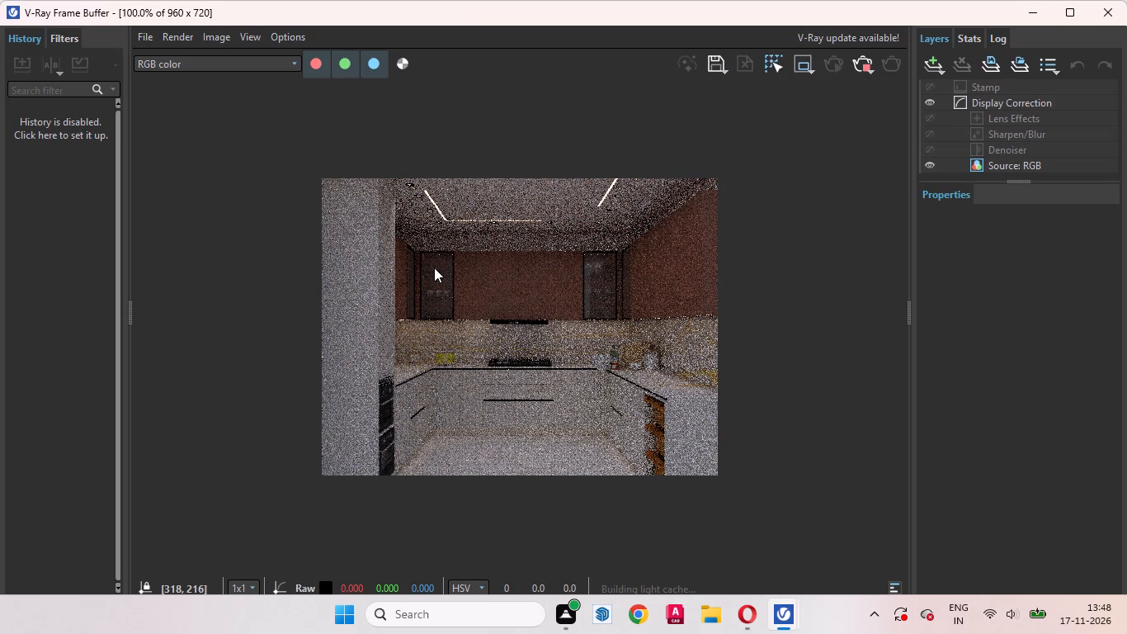
scroll(452, 256, up, 1)
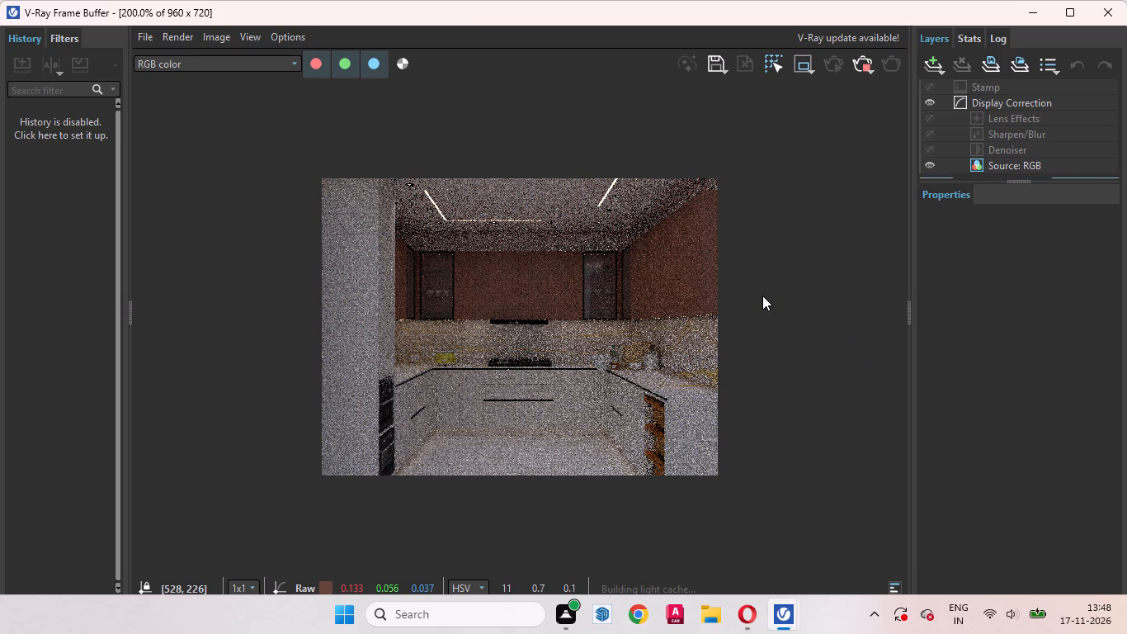
scroll(568, 388, down, 1)
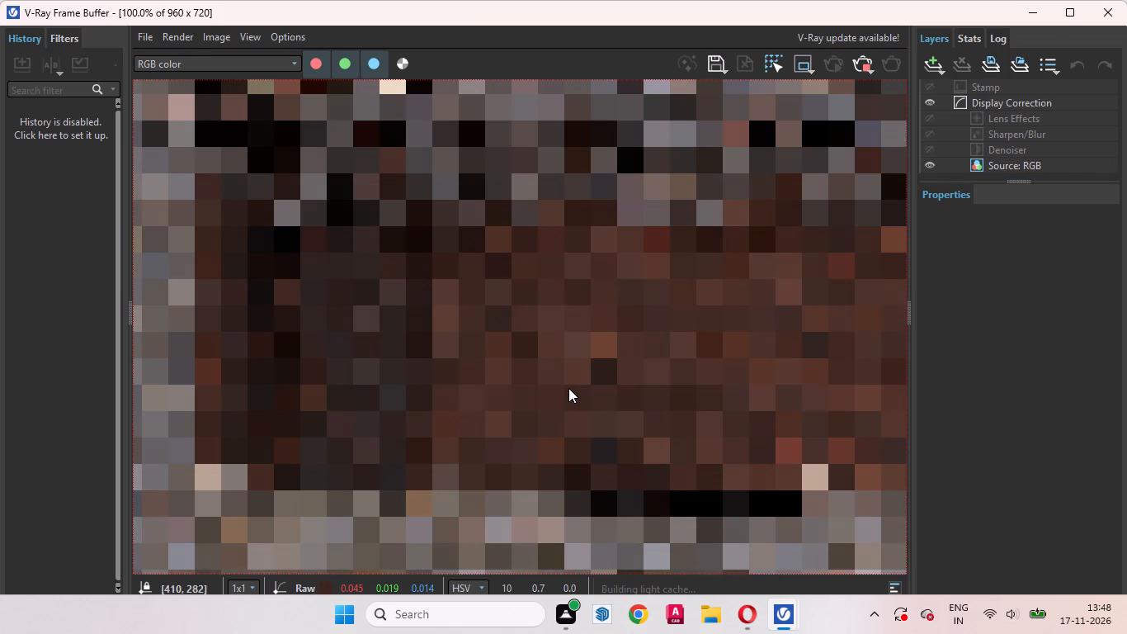
scroll(568, 383, down, 1)
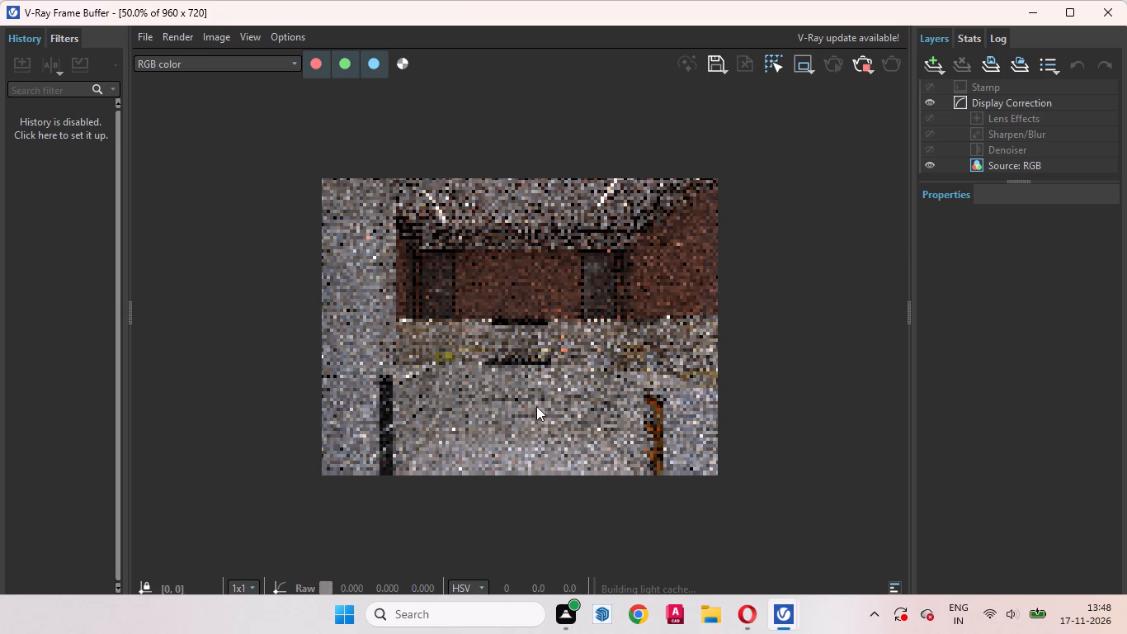
scroll(560, 388, down, 1)
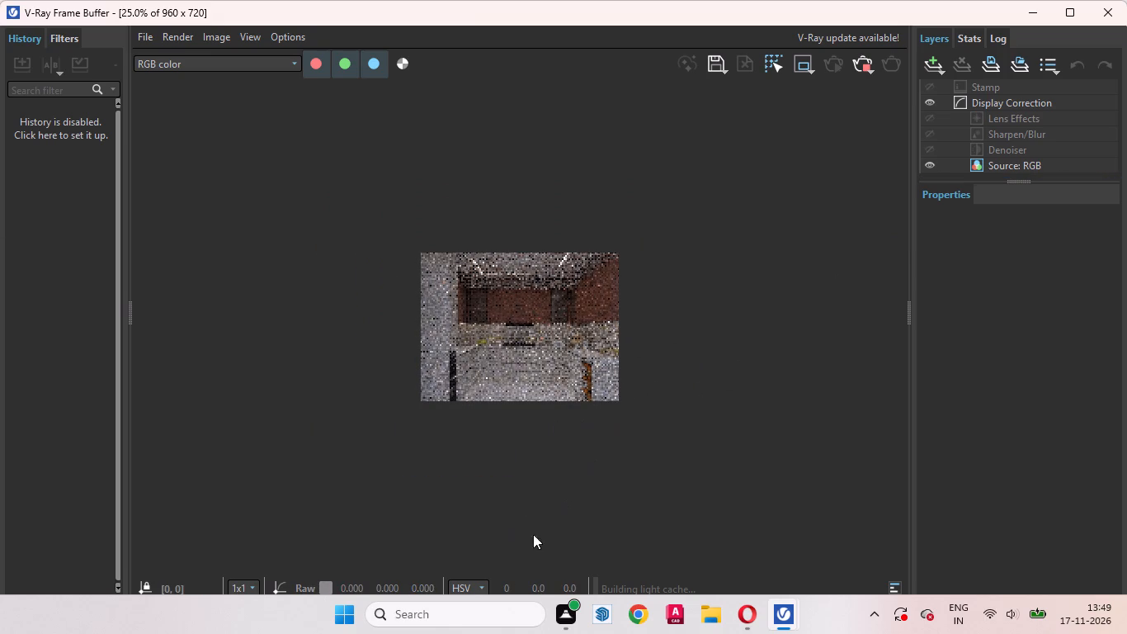
scroll(509, 324, up, 3)
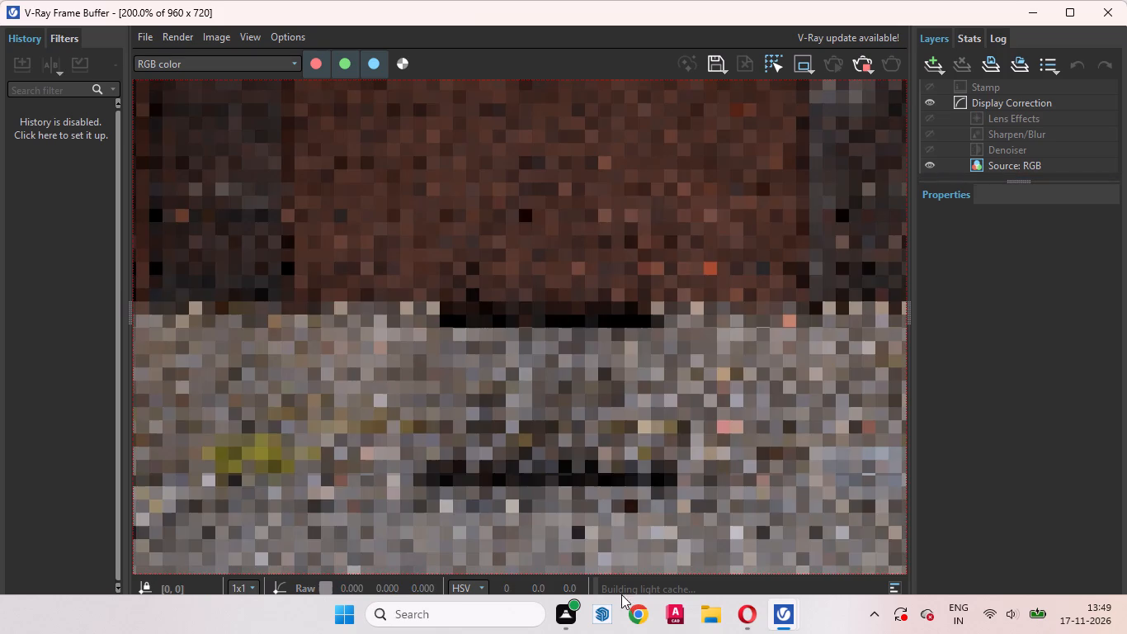
scroll(611, 408, down, 2)
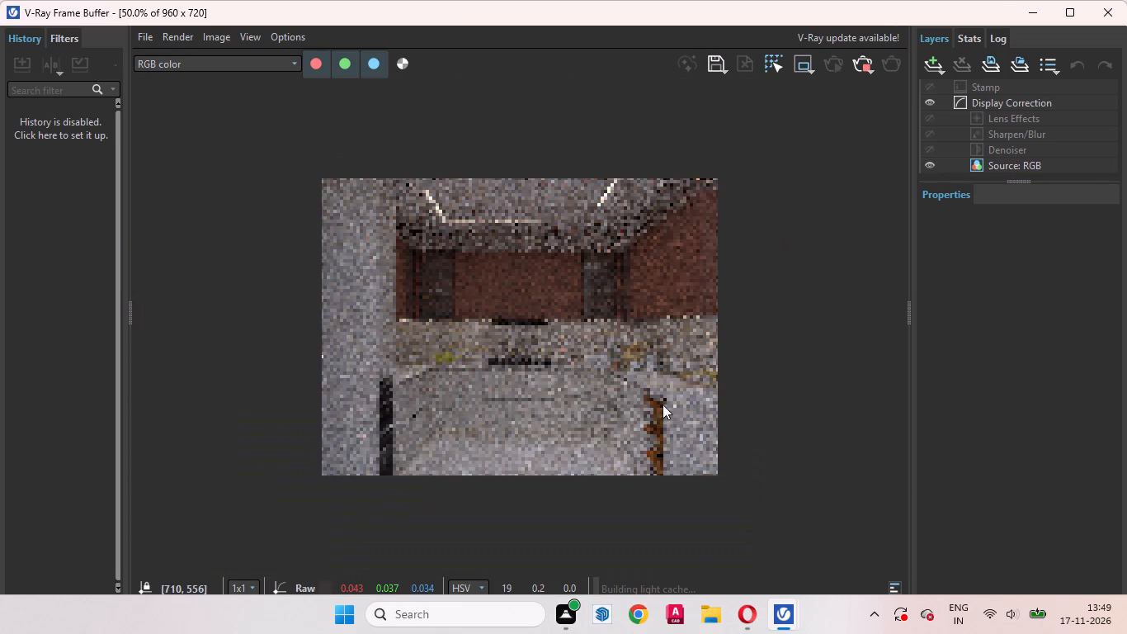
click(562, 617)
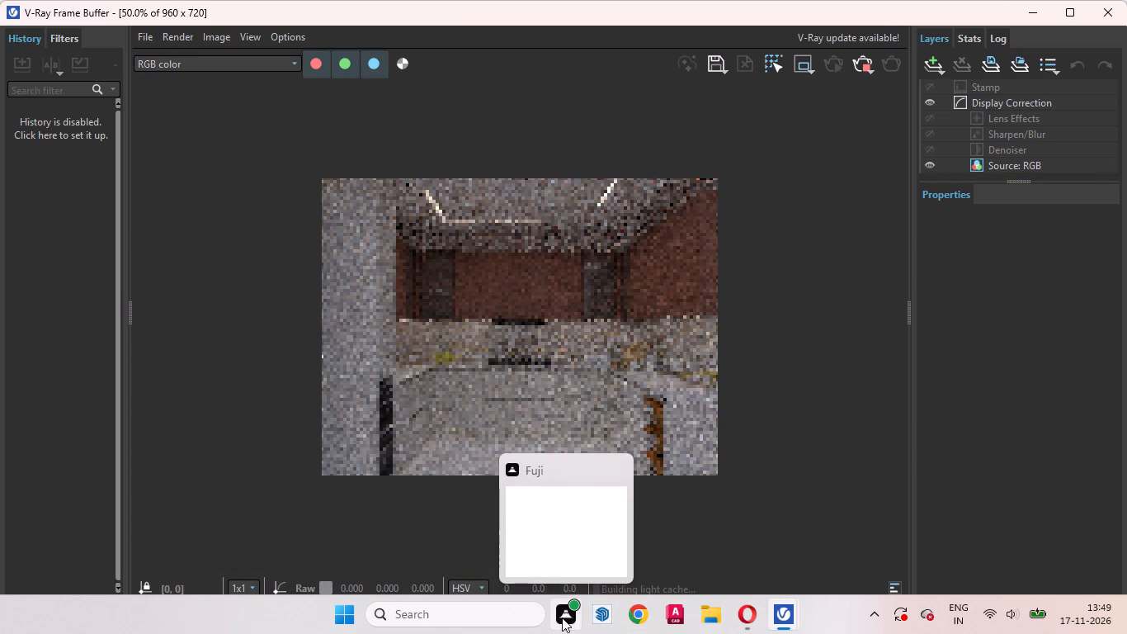
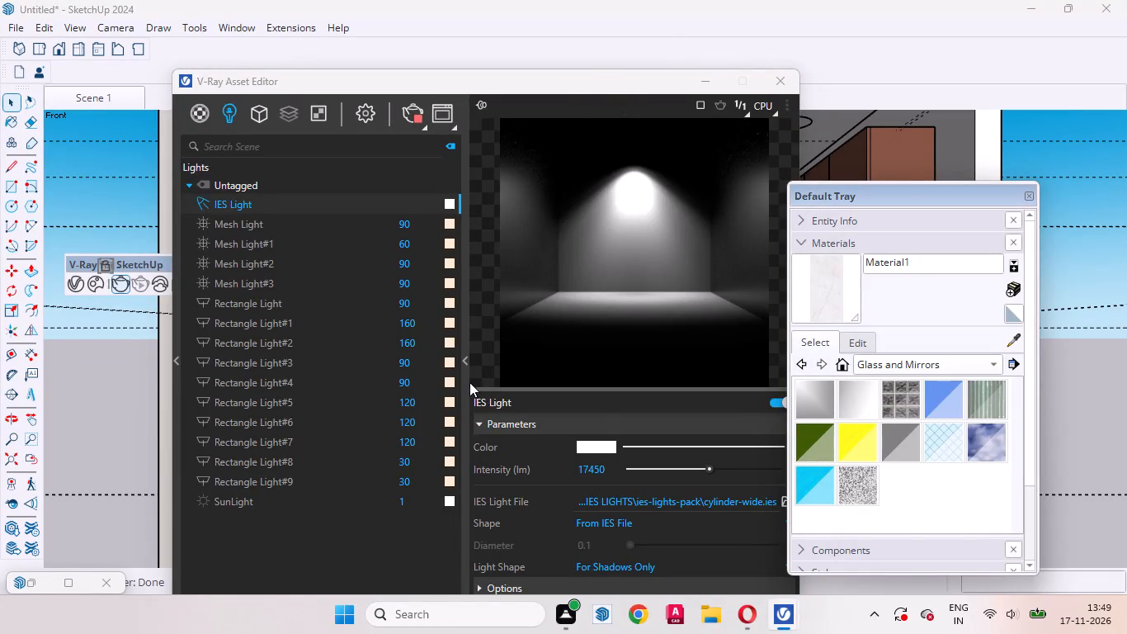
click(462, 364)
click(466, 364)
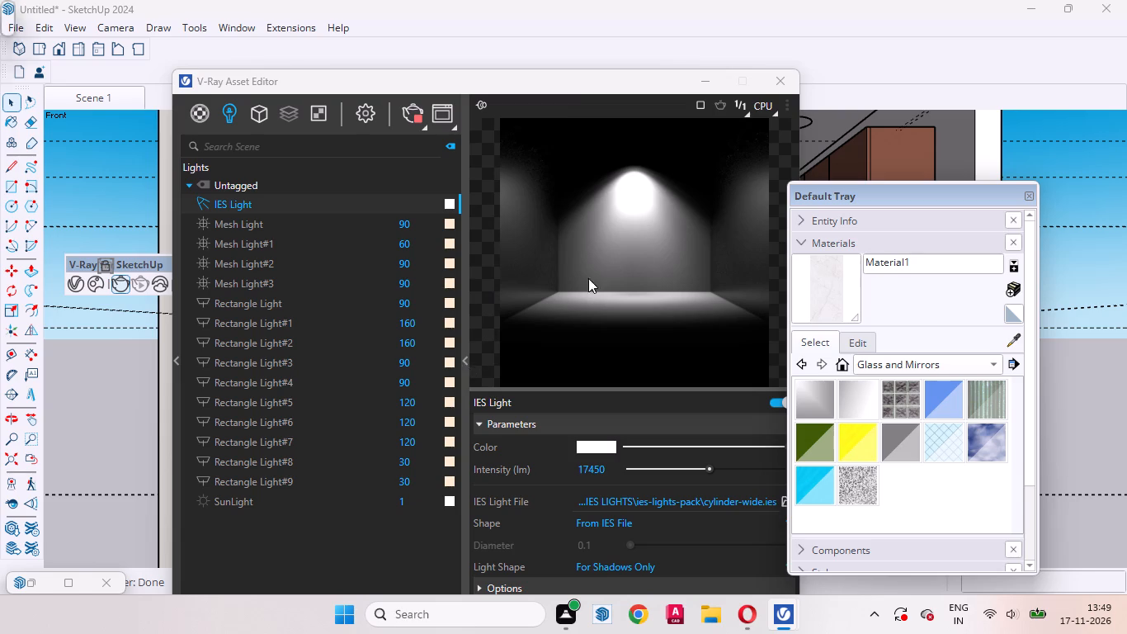
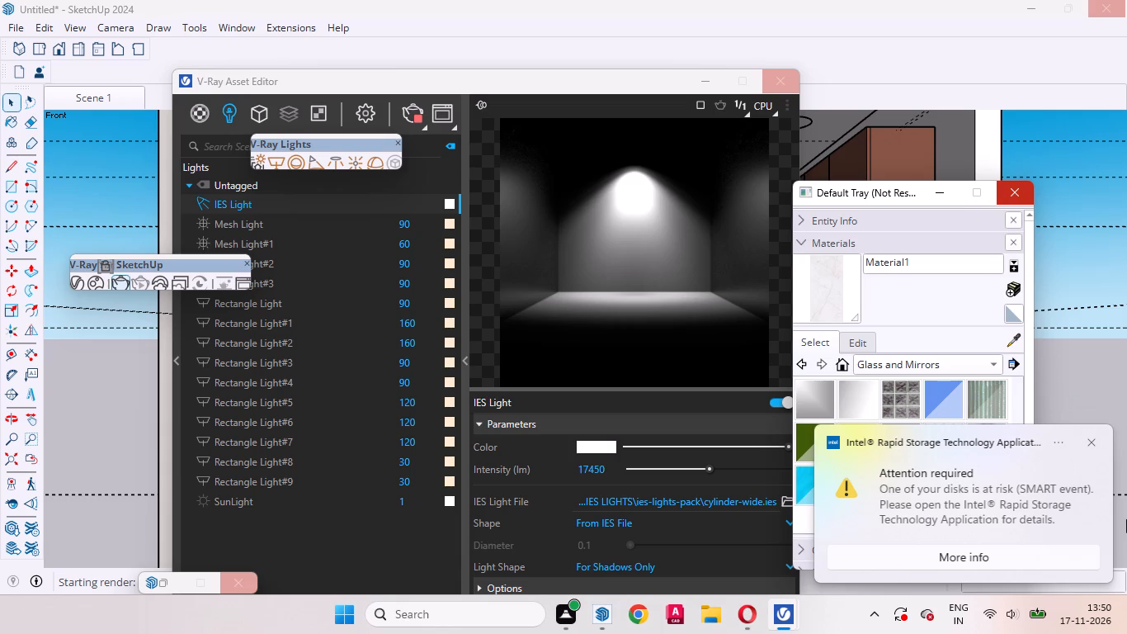
Dismiss the Intel Rapid Storage Technology notification covering the materials tray.
click(1092, 444)
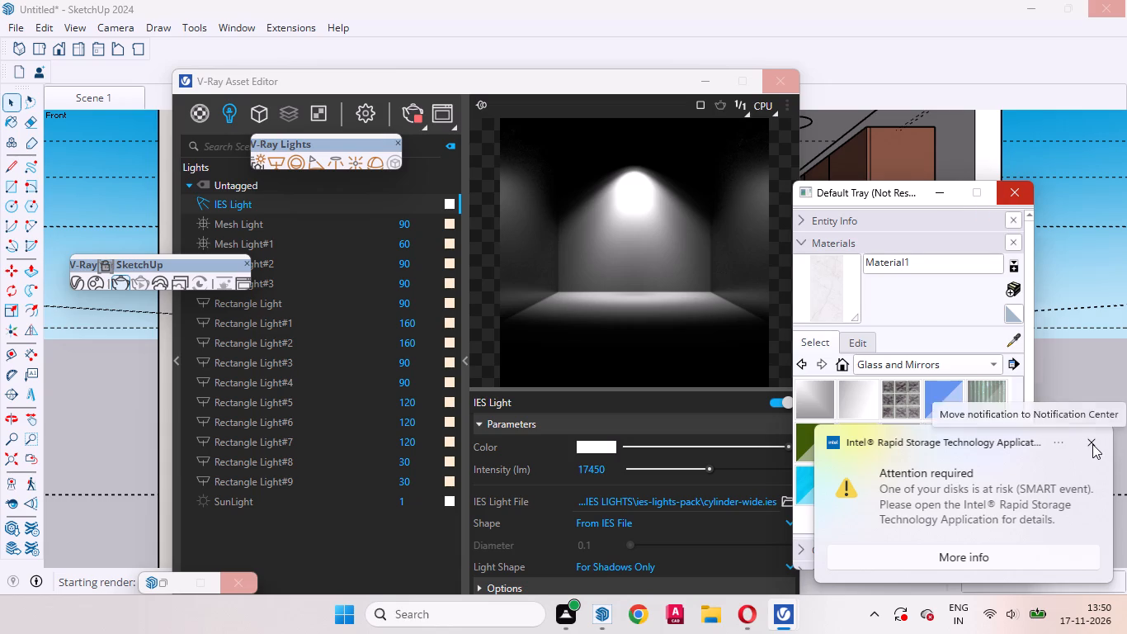
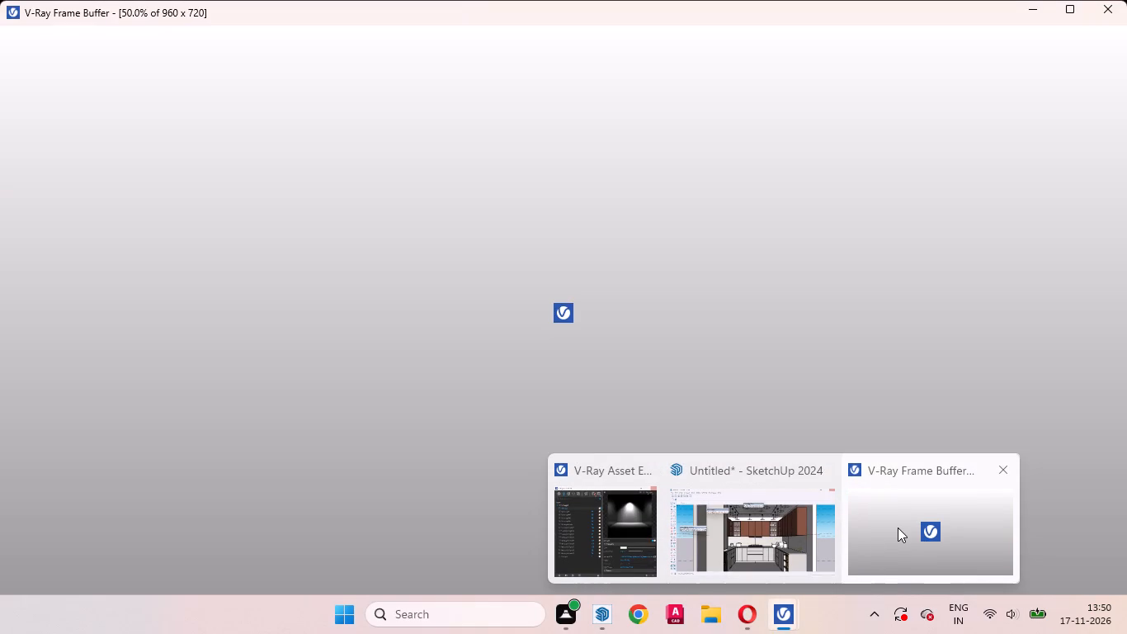
Switch to the V-Ray Frame Buffer window to check the test render.
click(898, 528)
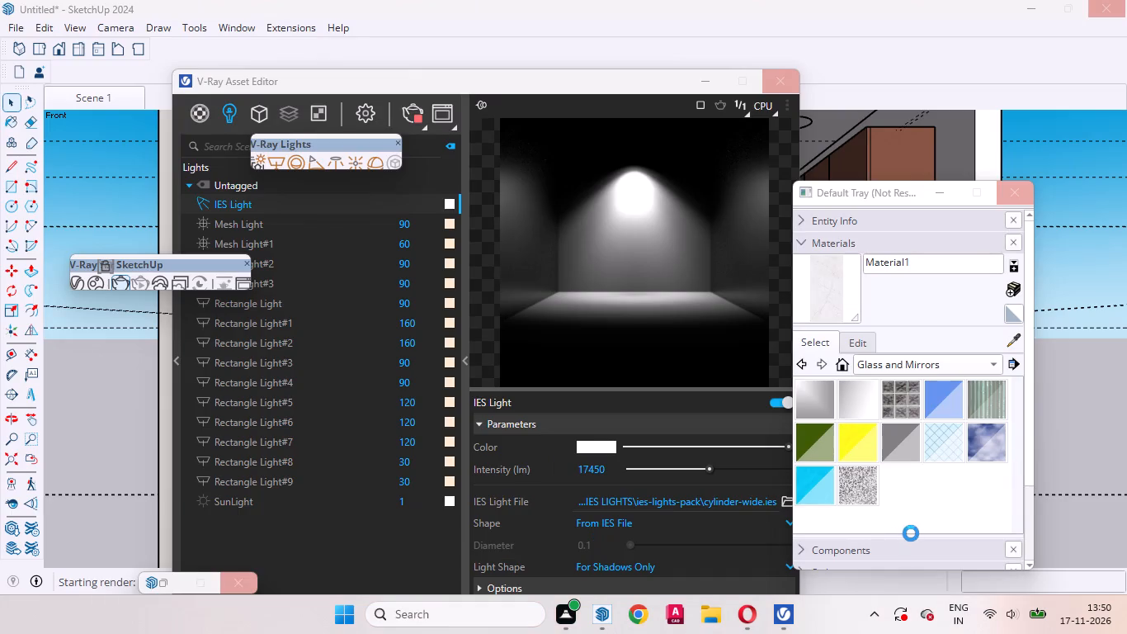
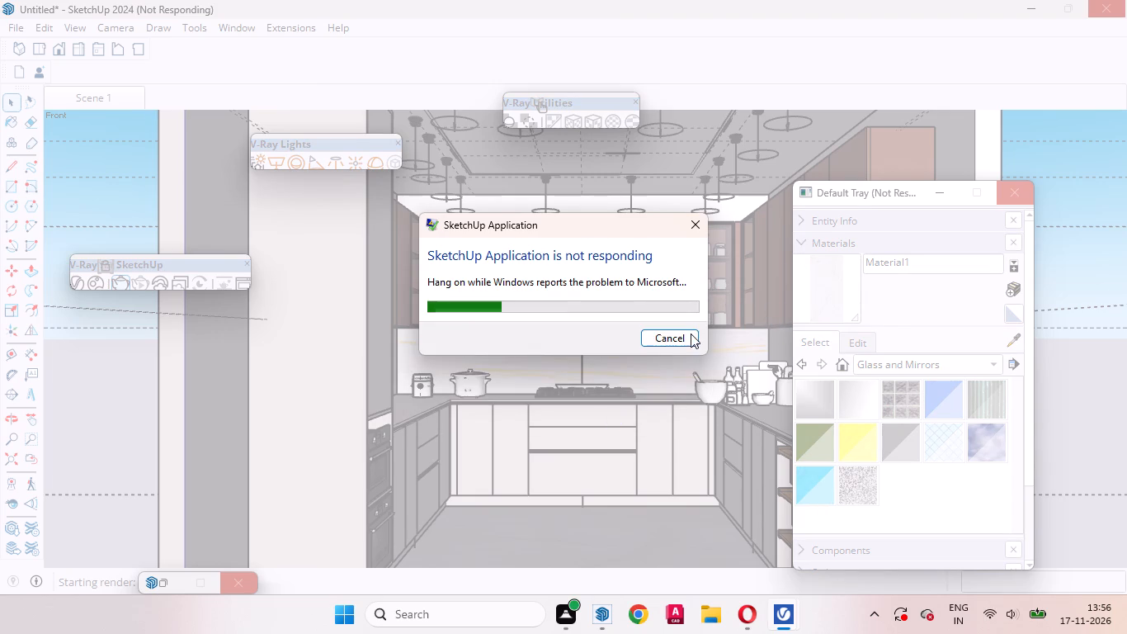
Cancel the Windows problem report for the SketchUp application.
click(665, 340)
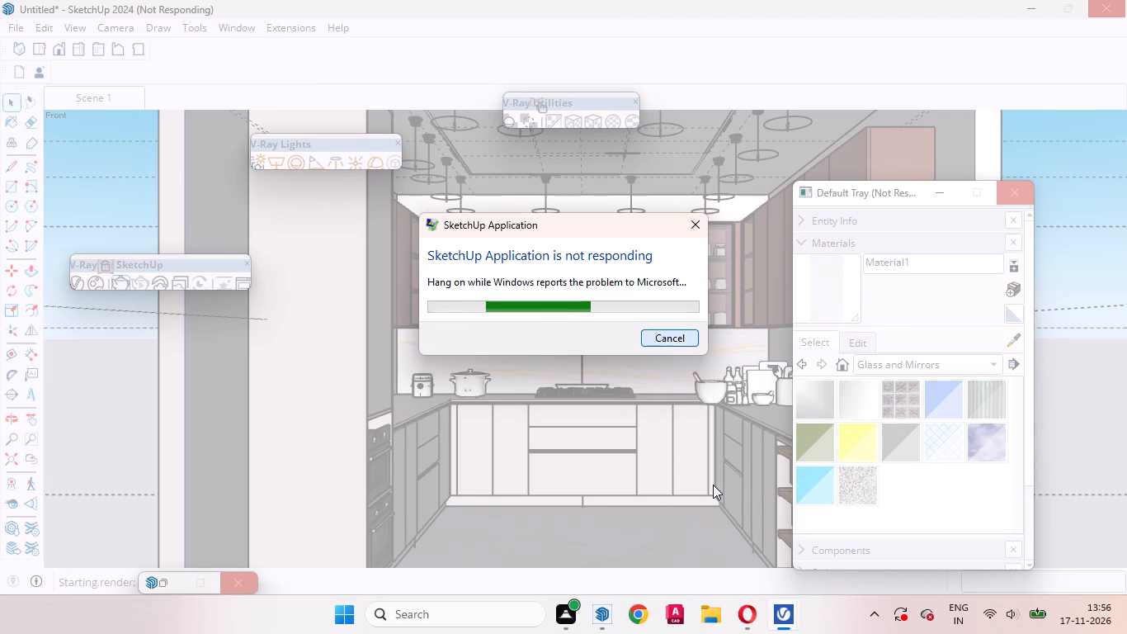
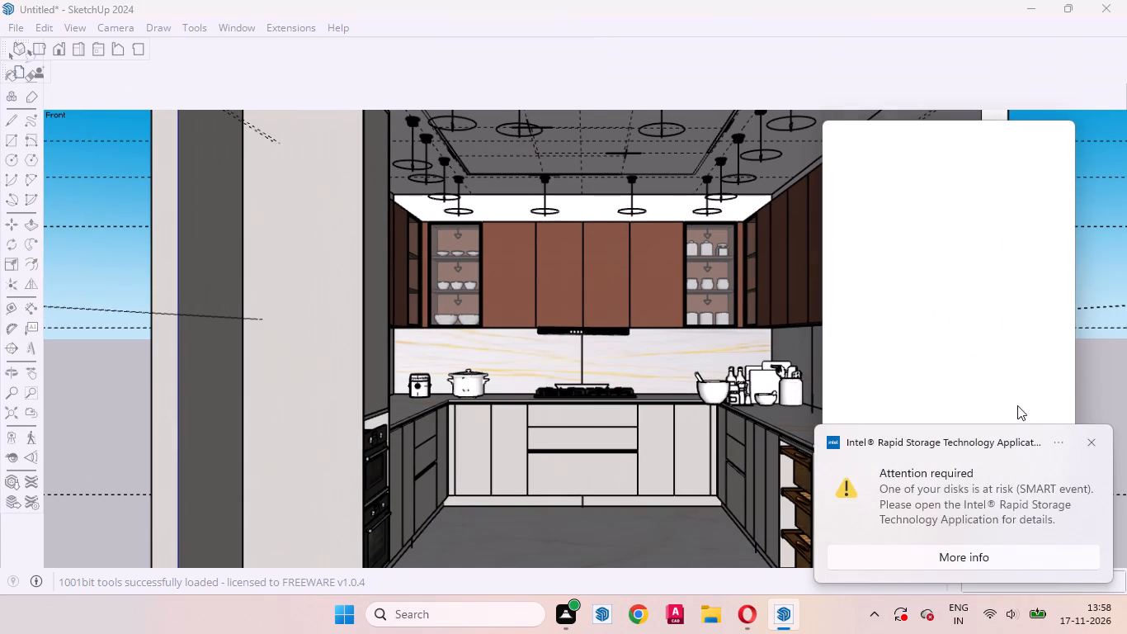
Dismiss the Intel disk-risk notification and ignore the pending SketchUp extension updates.
click(1092, 442)
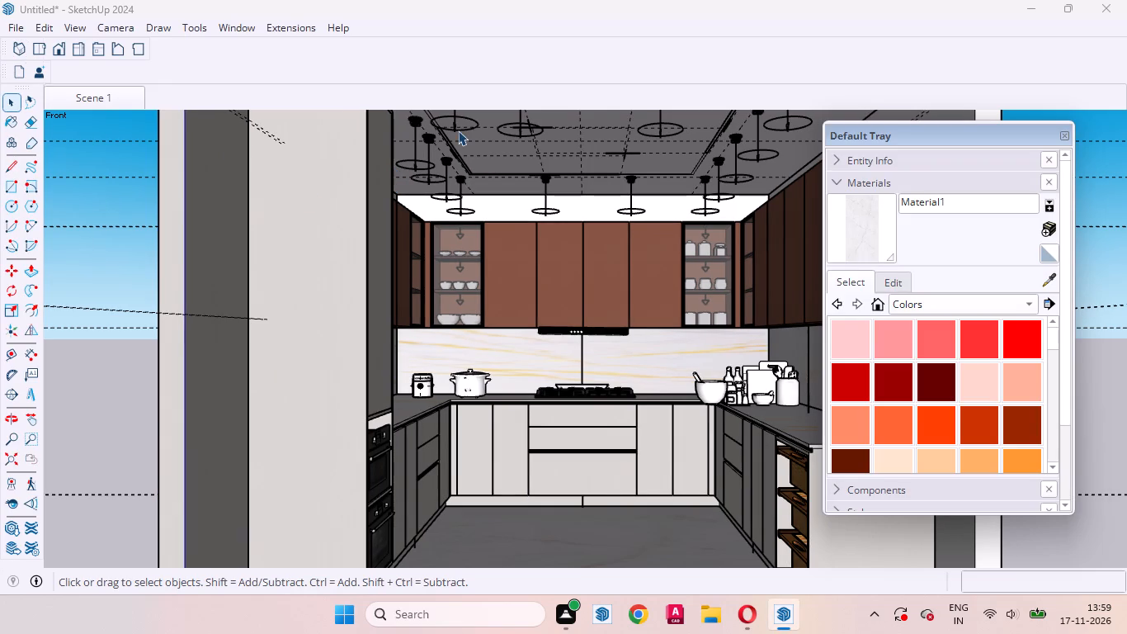
right_click(425, 21)
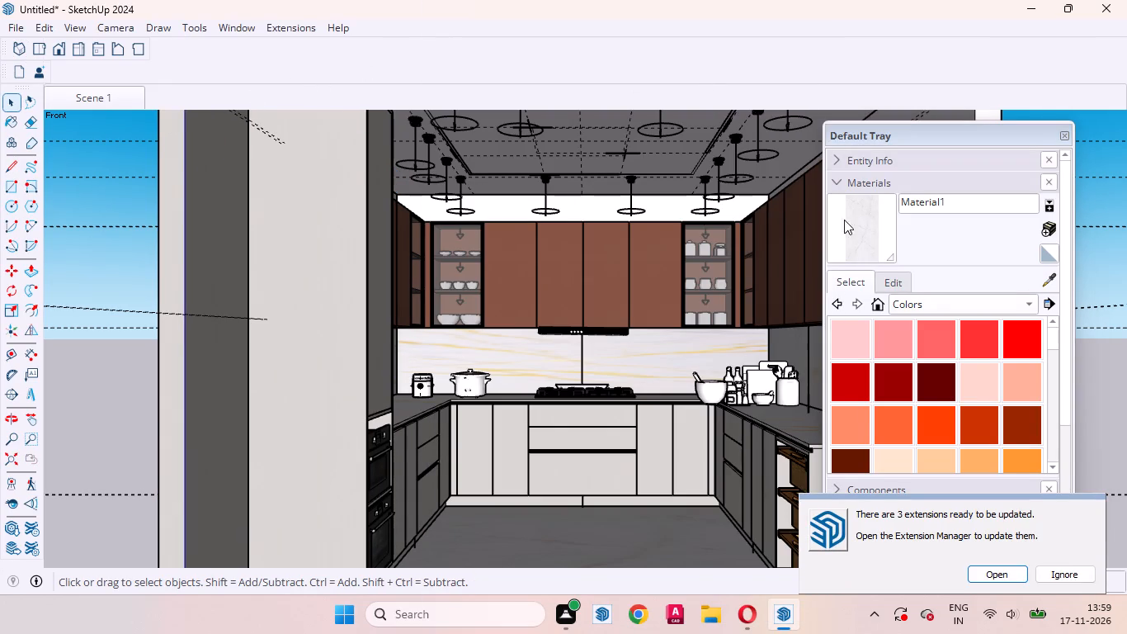
click(1054, 573)
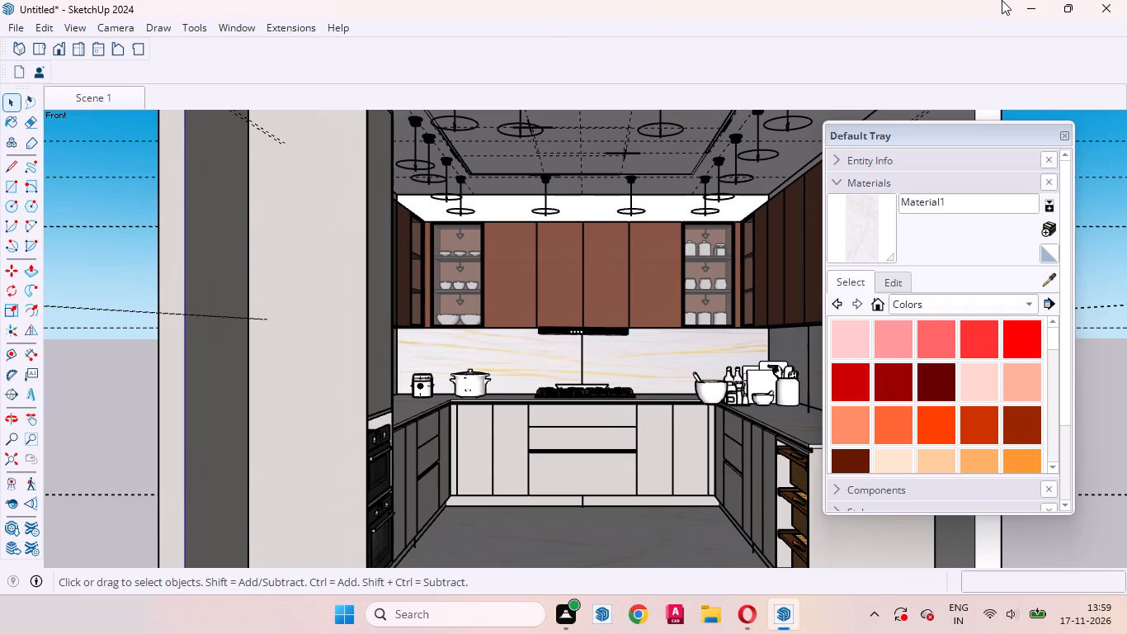
Display the V-Ray for SketchUp tool set in the reopened kitchen model.
right_click(578, 23)
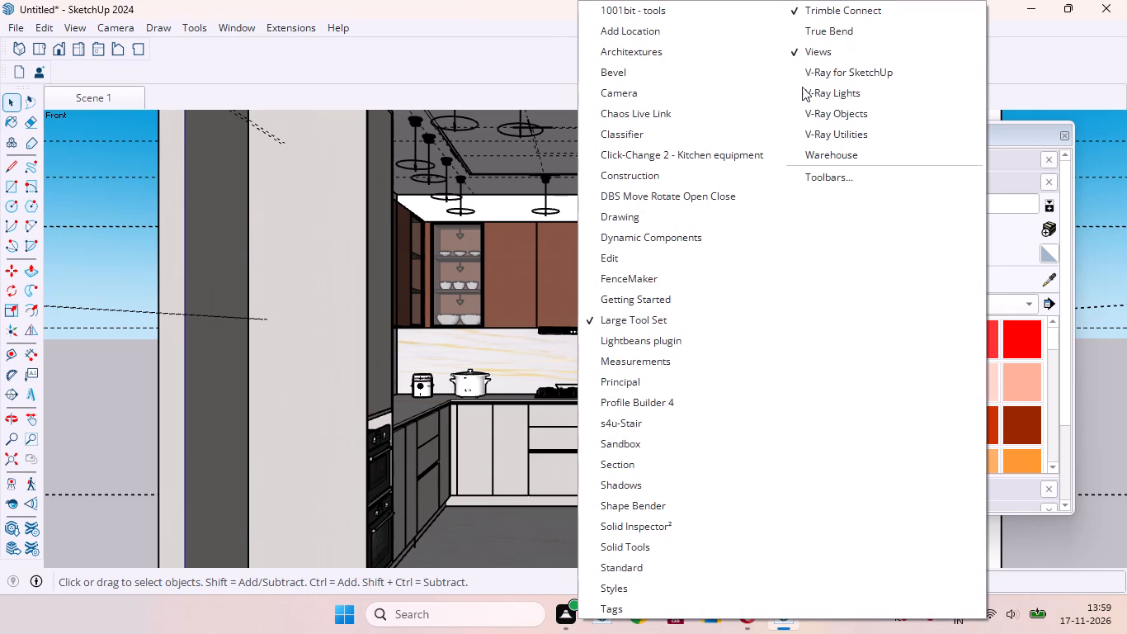
click(857, 73)
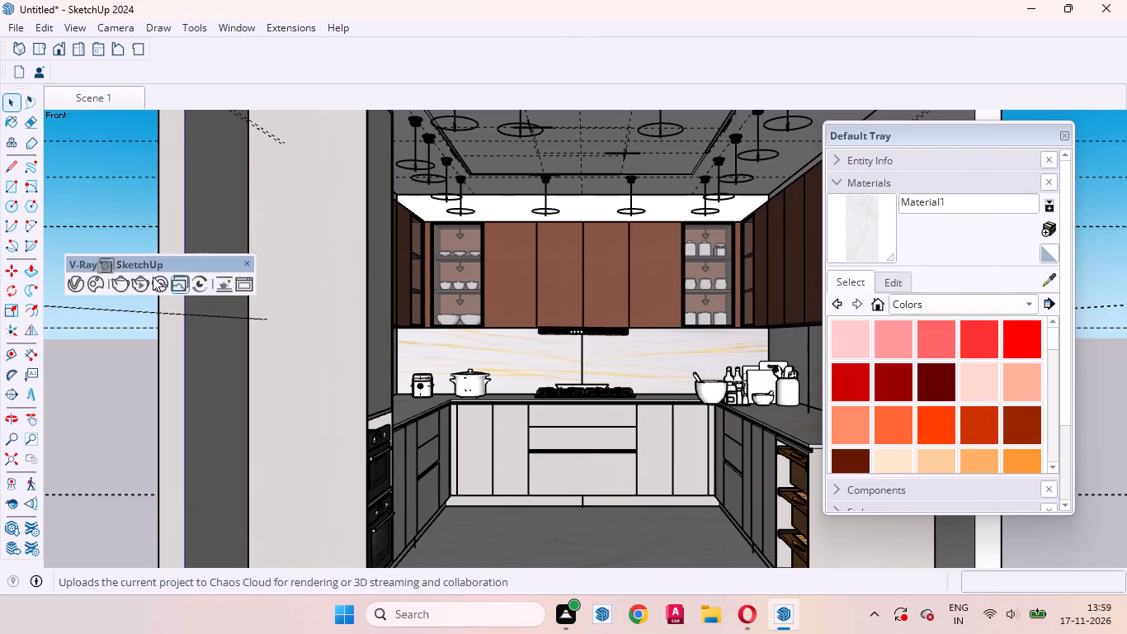
Open the V-Ray Asset Editor for the kitchen model.
click(79, 278)
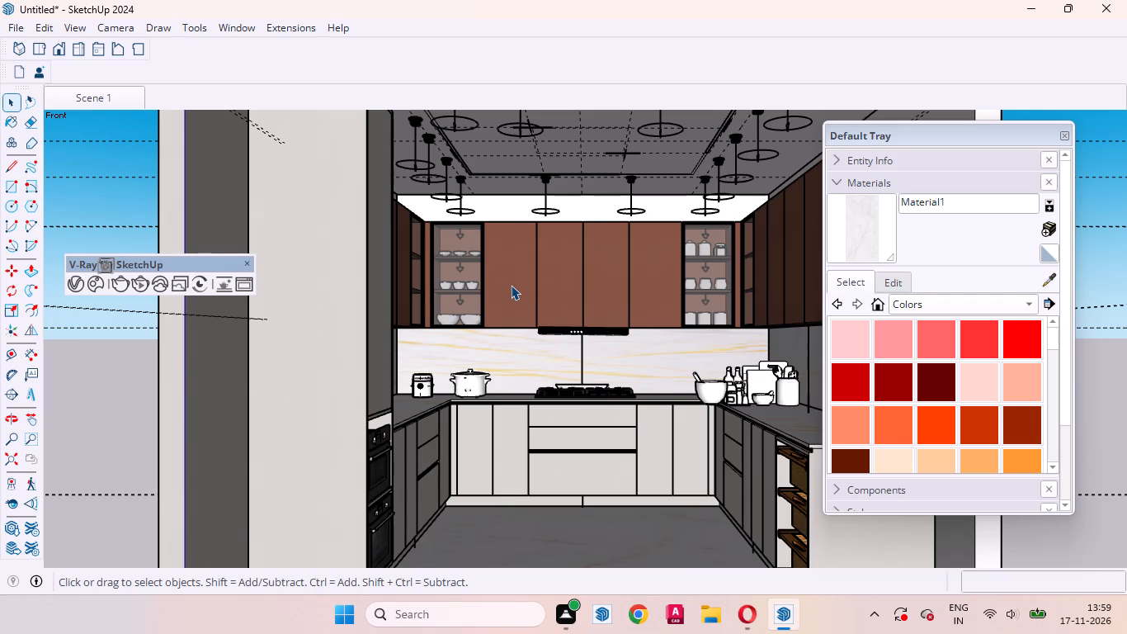
click(73, 280)
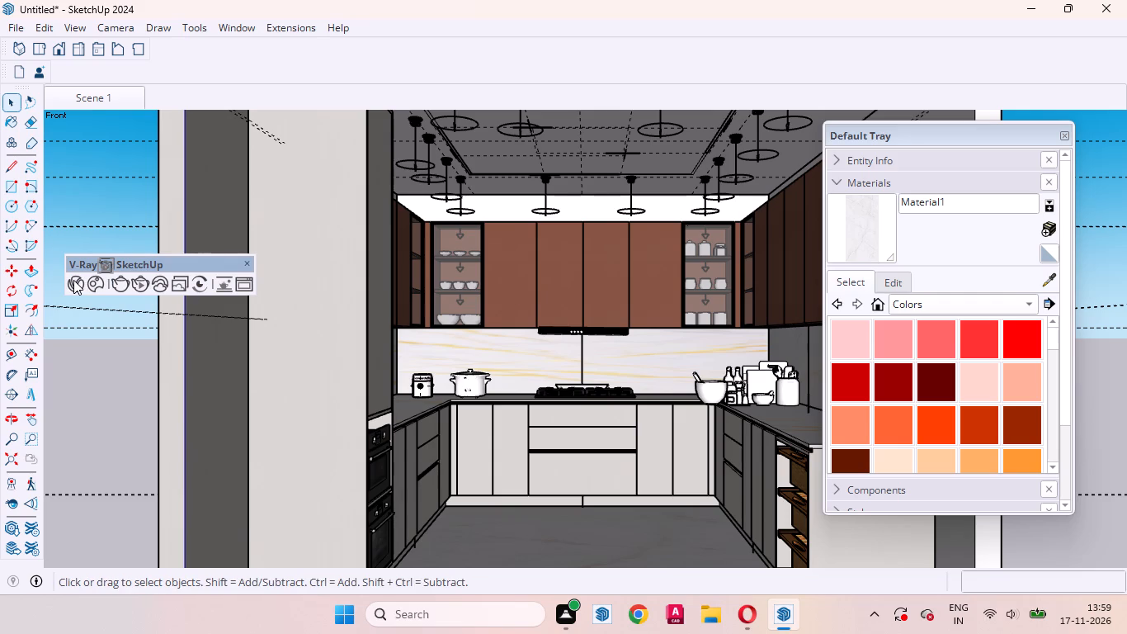
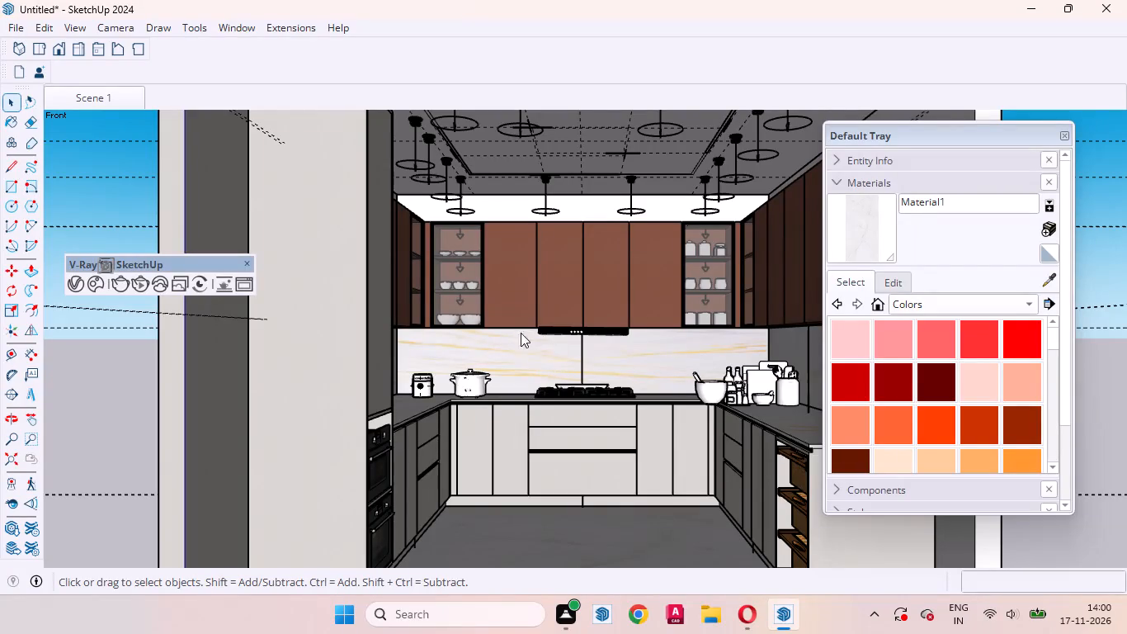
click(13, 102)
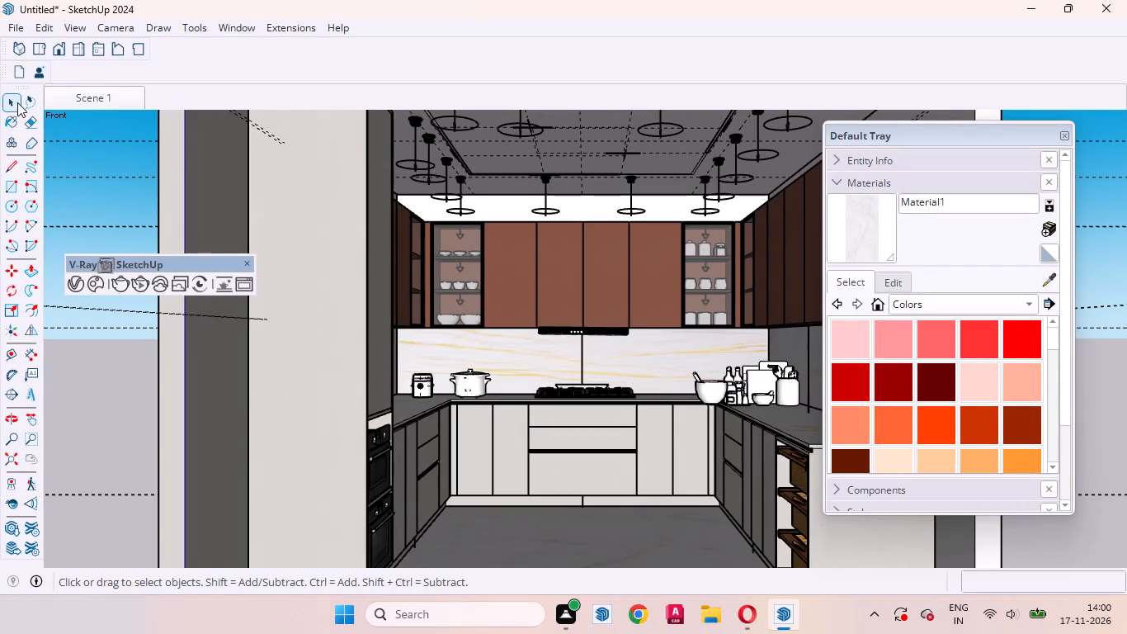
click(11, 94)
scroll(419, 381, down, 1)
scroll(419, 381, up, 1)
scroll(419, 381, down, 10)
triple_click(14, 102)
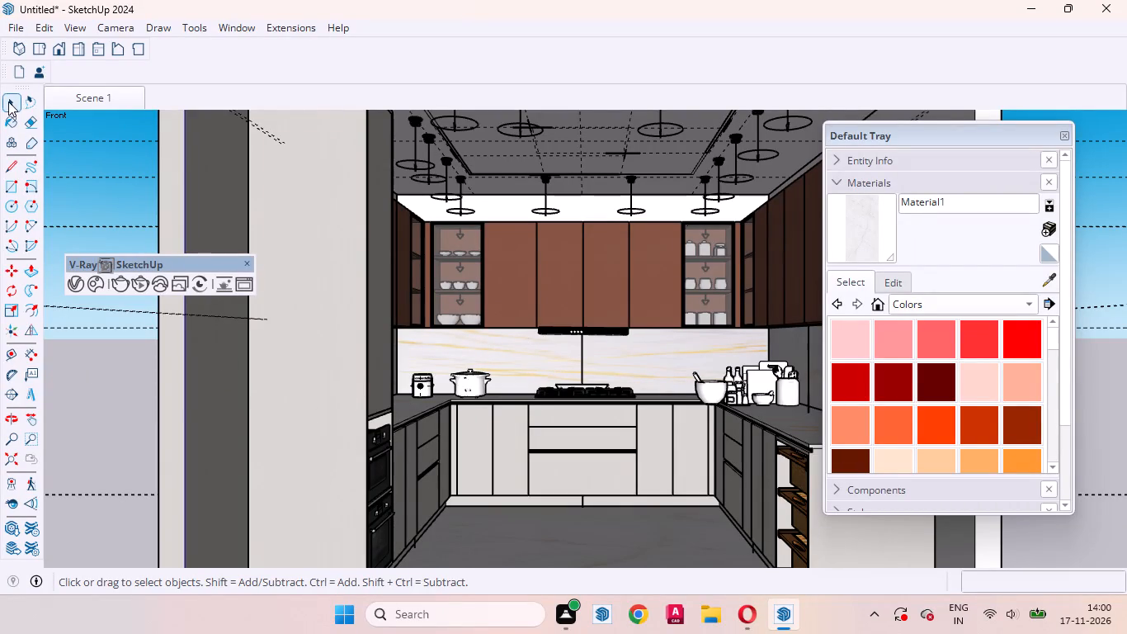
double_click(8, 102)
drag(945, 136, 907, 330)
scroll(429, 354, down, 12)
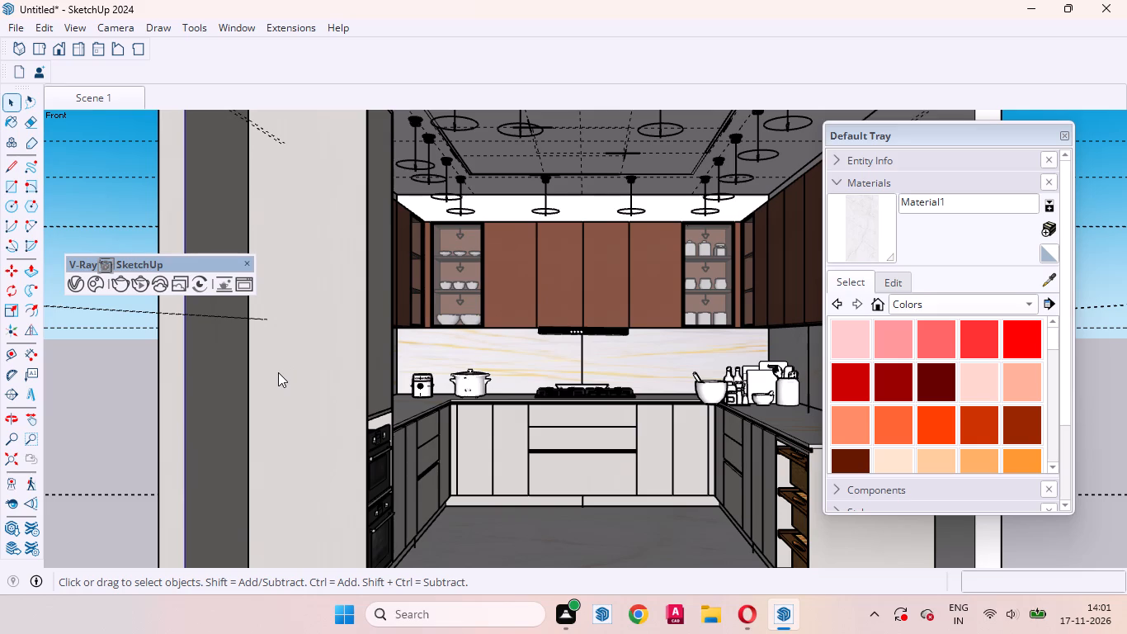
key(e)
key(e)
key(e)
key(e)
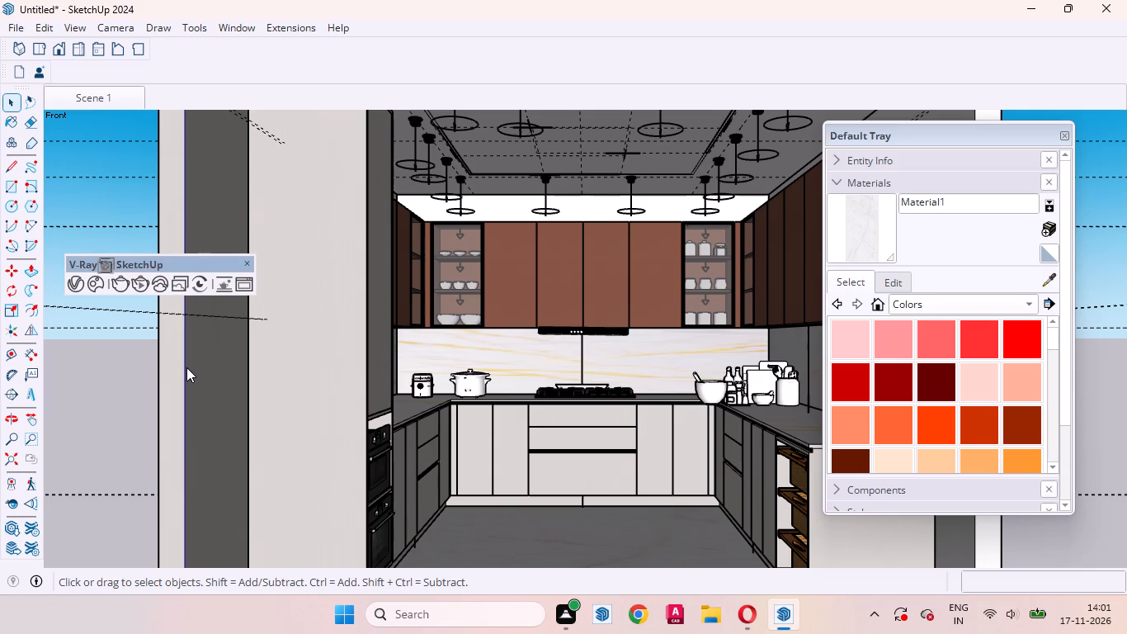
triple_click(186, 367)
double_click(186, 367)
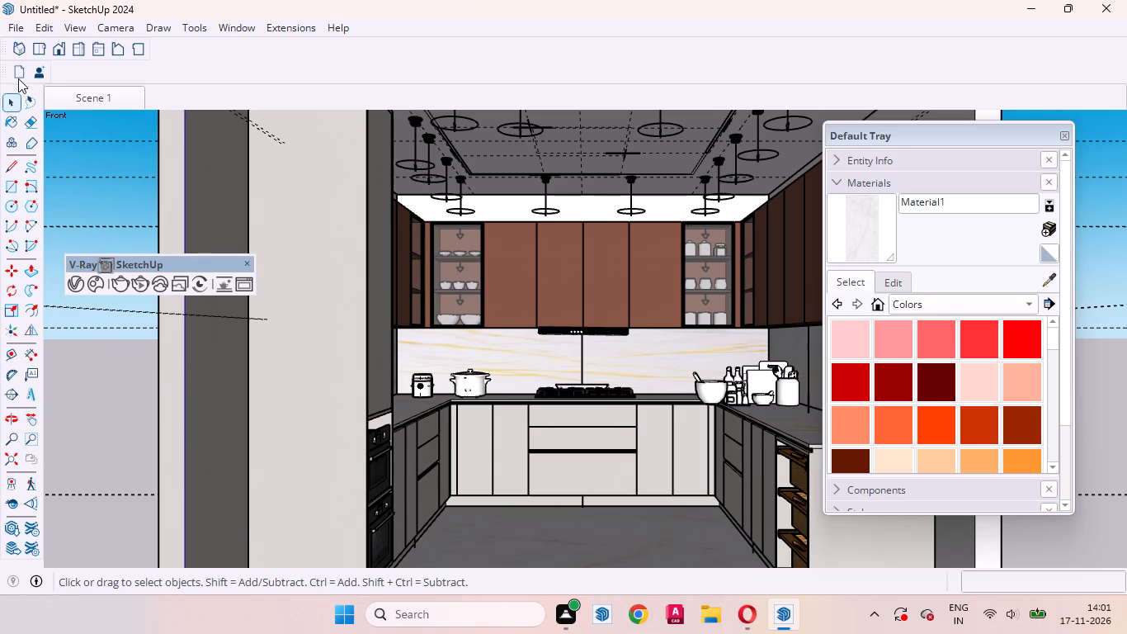
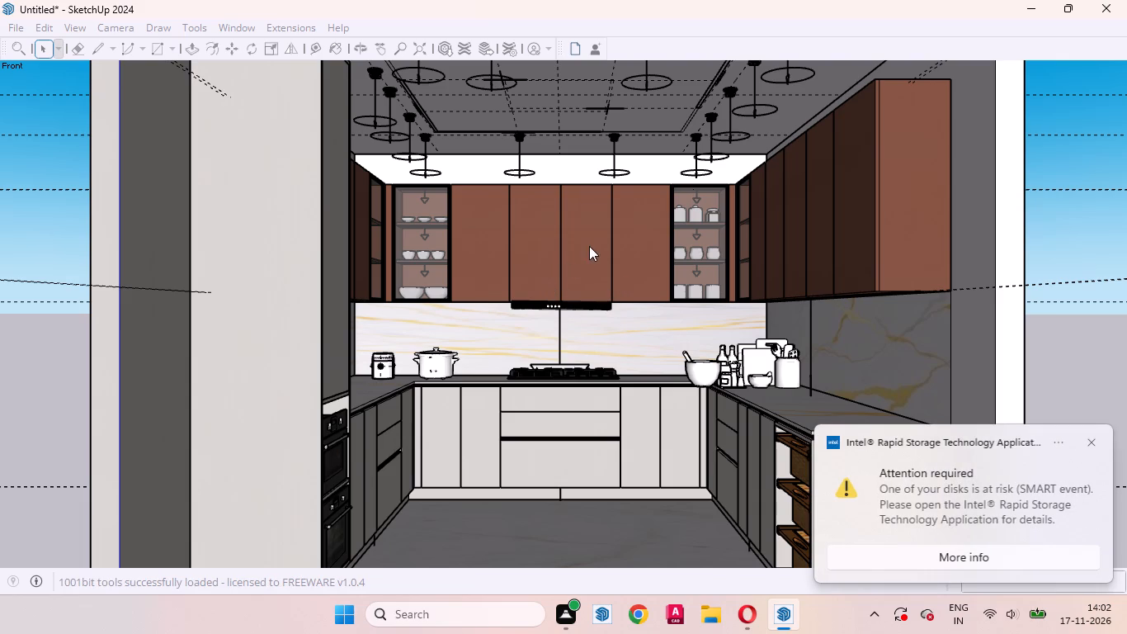
Dismiss the Intel Rapid Storage Technology notification covering the lower corner of the kitchen model view.
click(1092, 441)
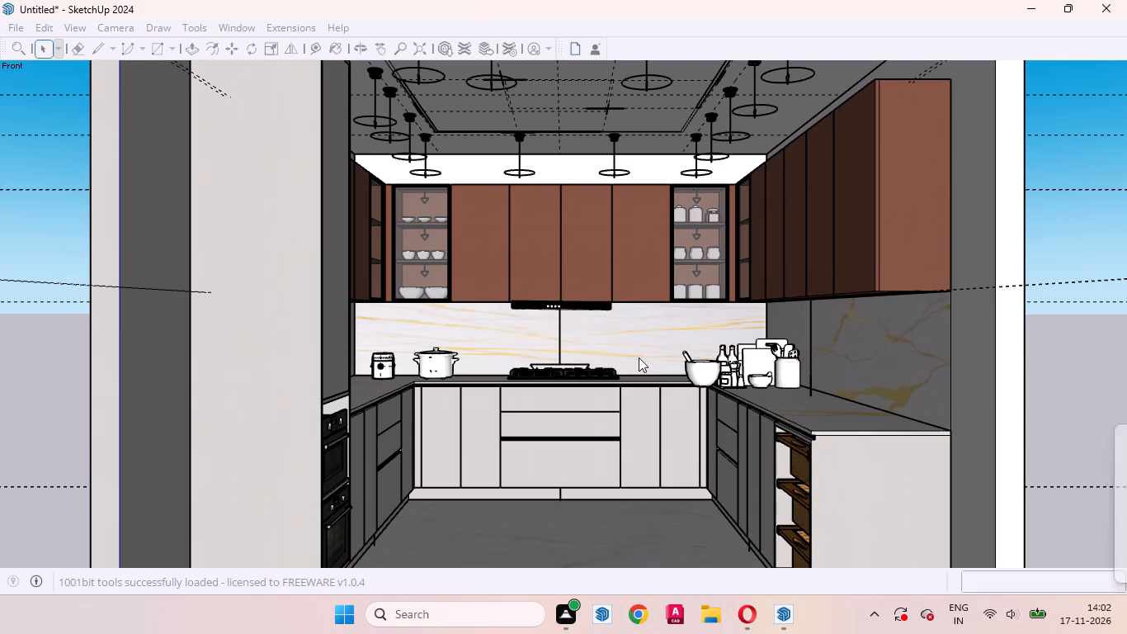
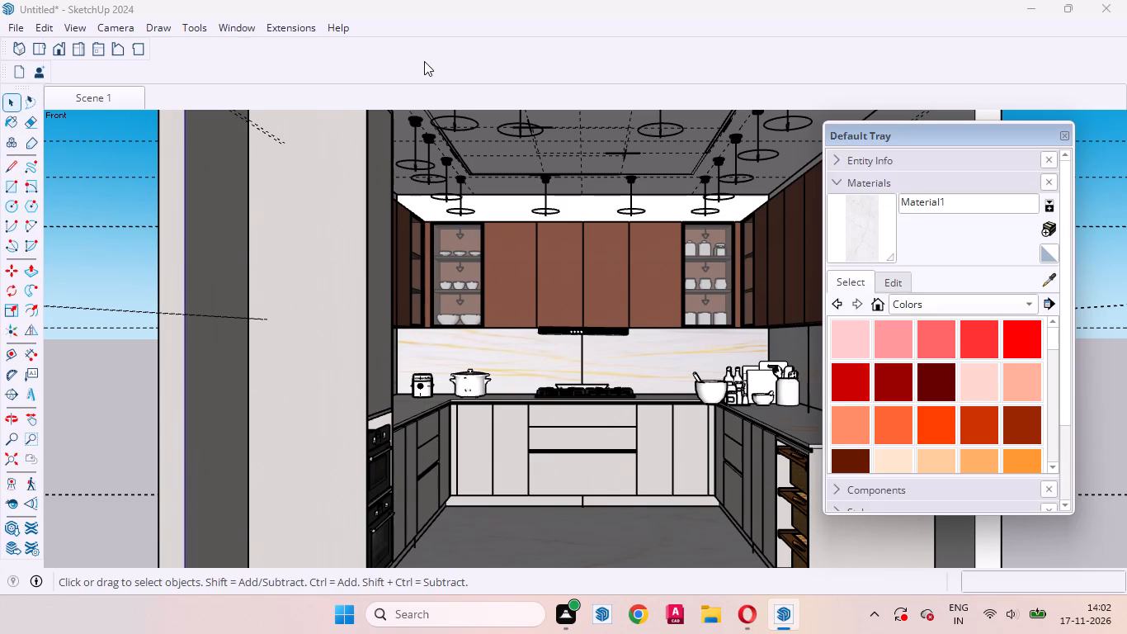
Ignore the notice about extensions ready for update.
right_click(398, 33)
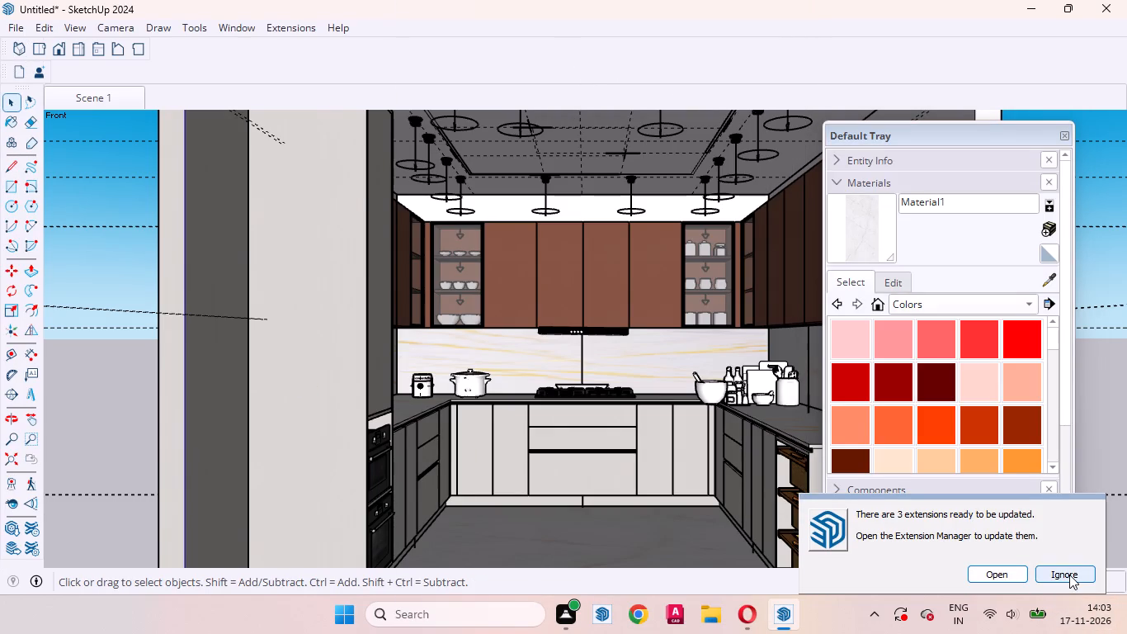
click(1069, 575)
Display the V-Ray for SketchUp and V-Ray Utilities tool sets.
right_click(474, 31)
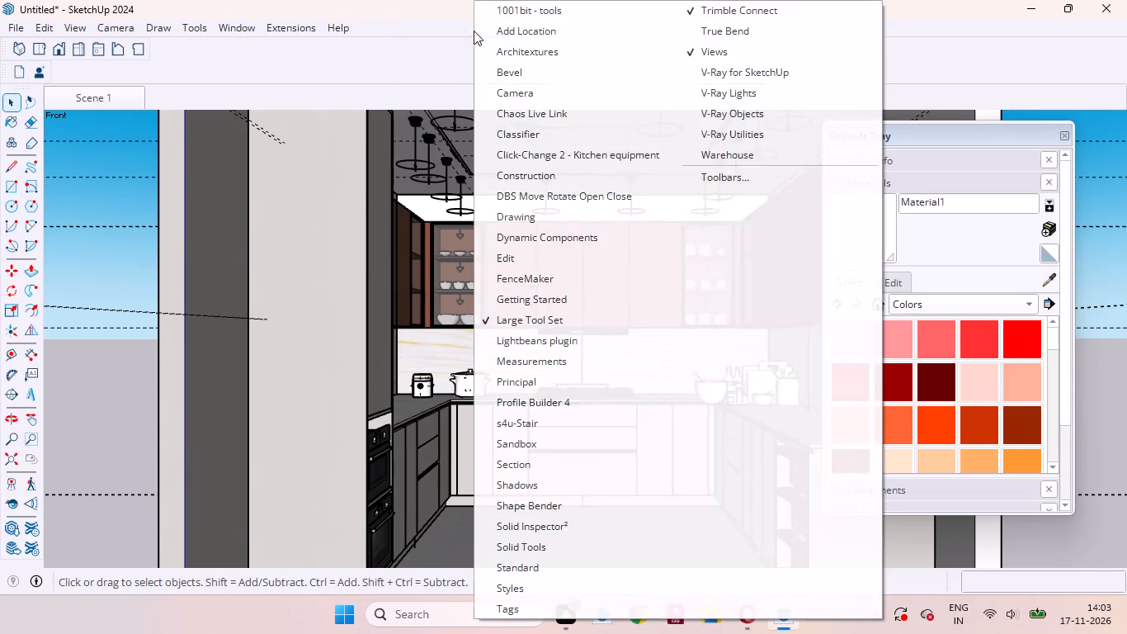
click(730, 68)
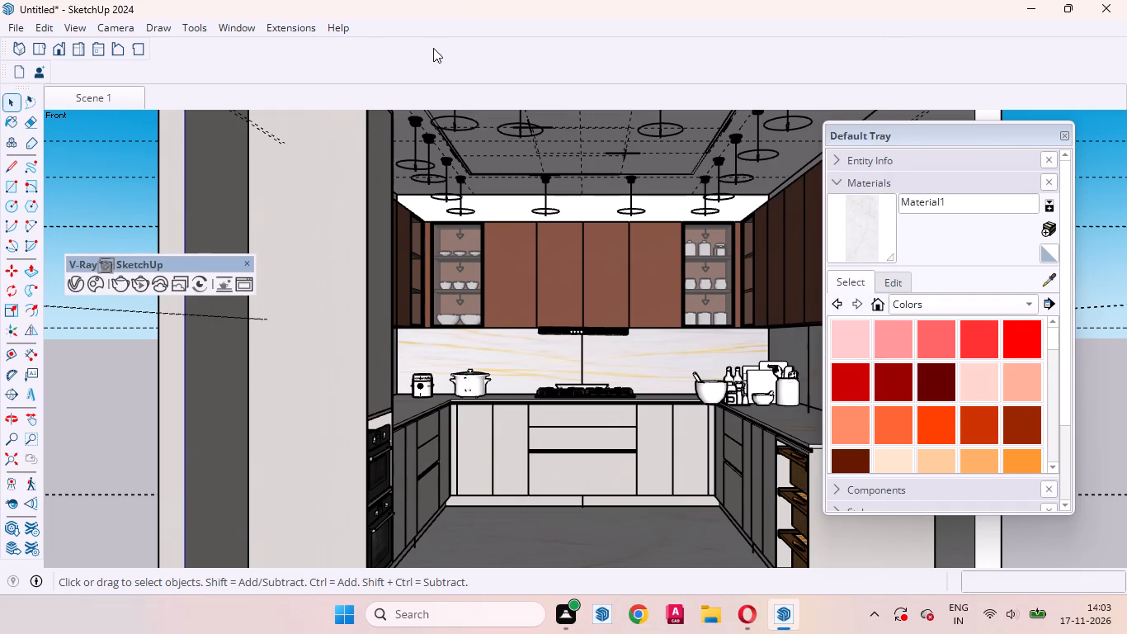
right_click(442, 29)
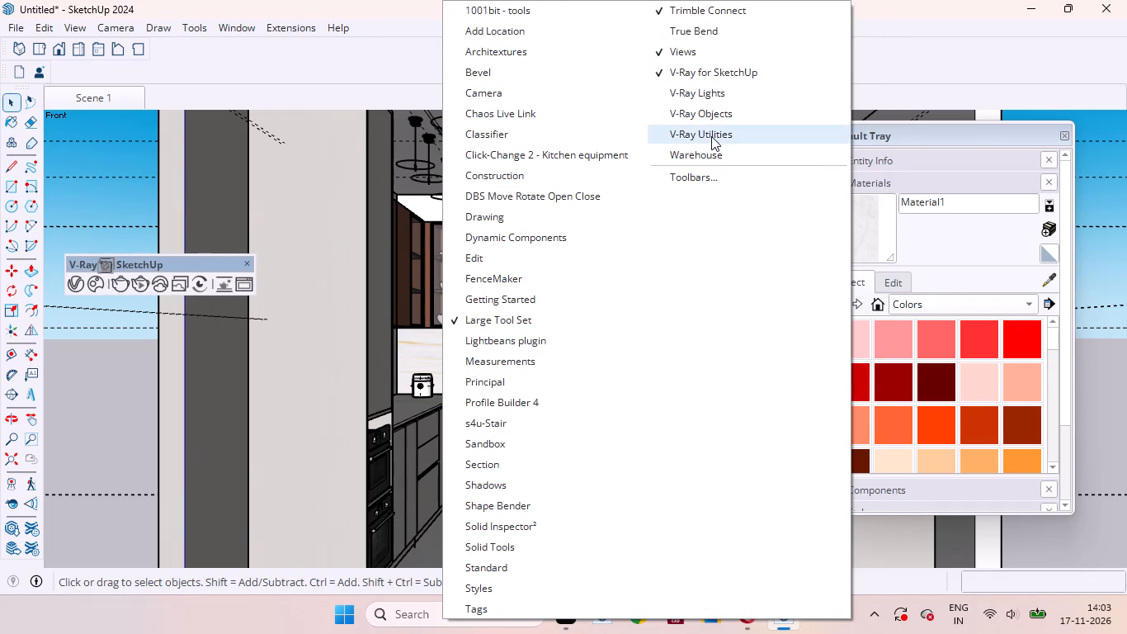
click(711, 136)
Delete the horizontal construction guide inside the ceiling group and exit the group.
scroll(505, 202, down, 7)
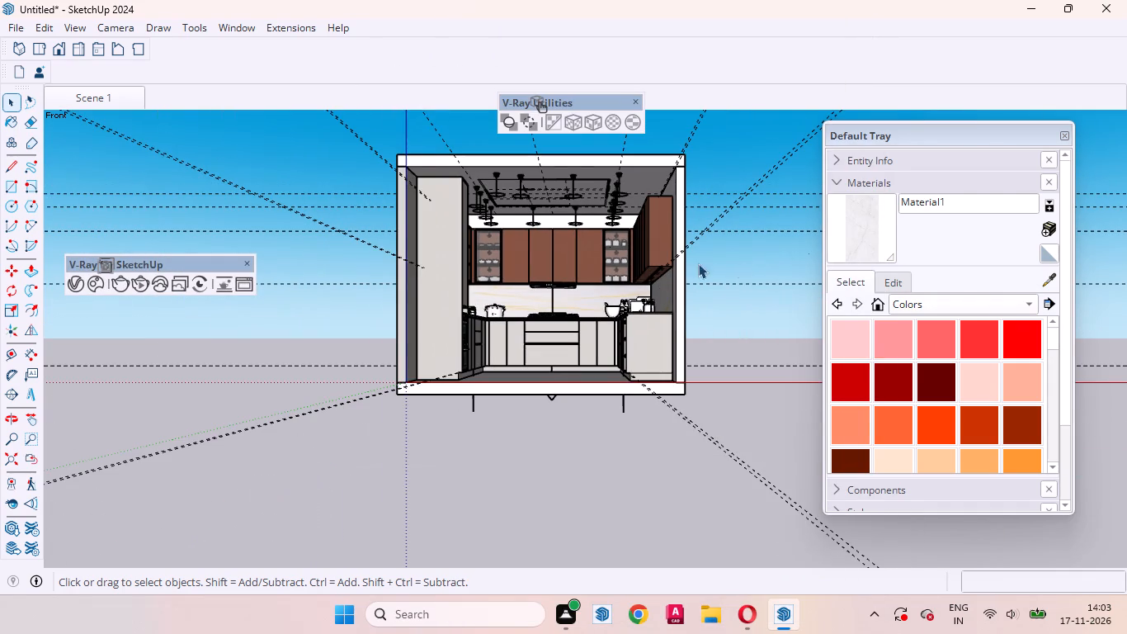
drag(782, 320, 733, 135)
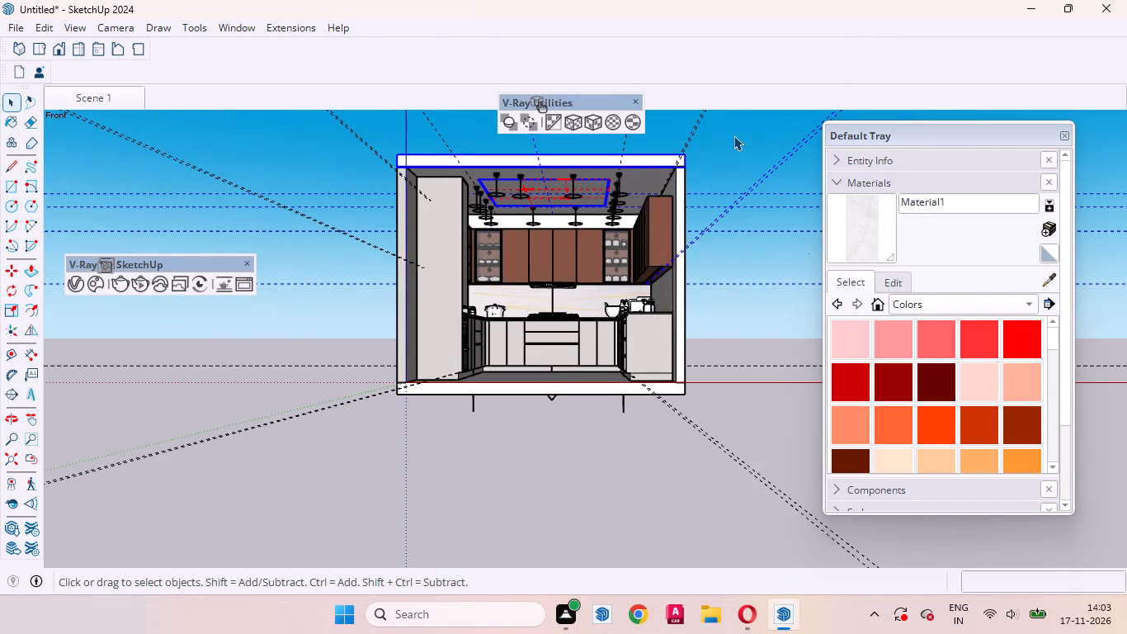
double_click(631, 182)
drag(785, 304, 743, 222)
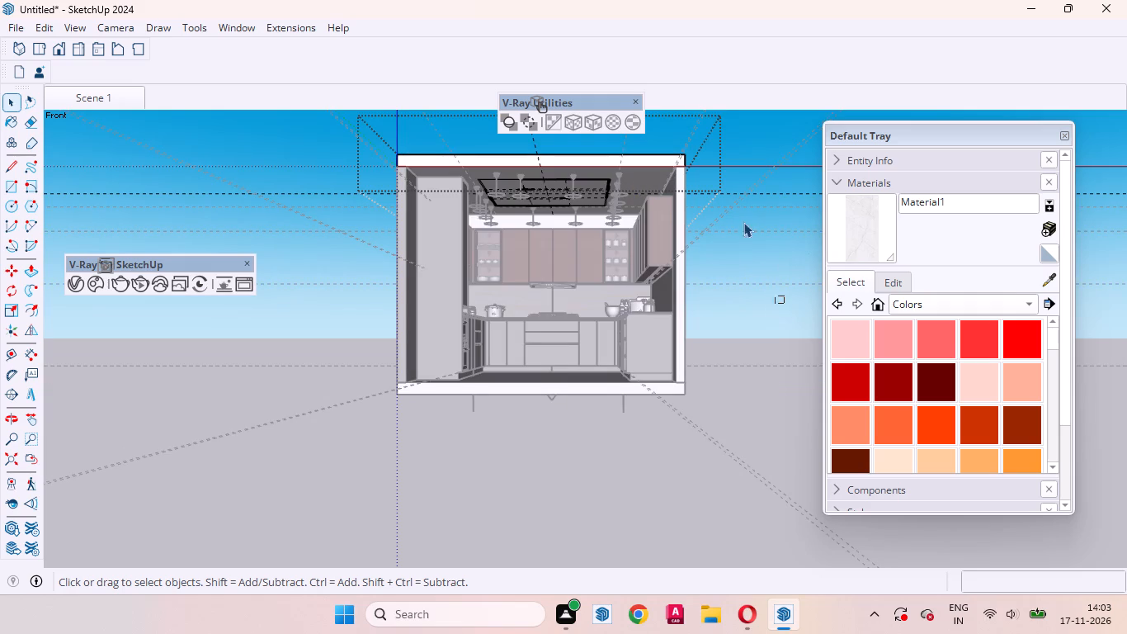
drag(743, 222, 731, 95)
key(Delete)
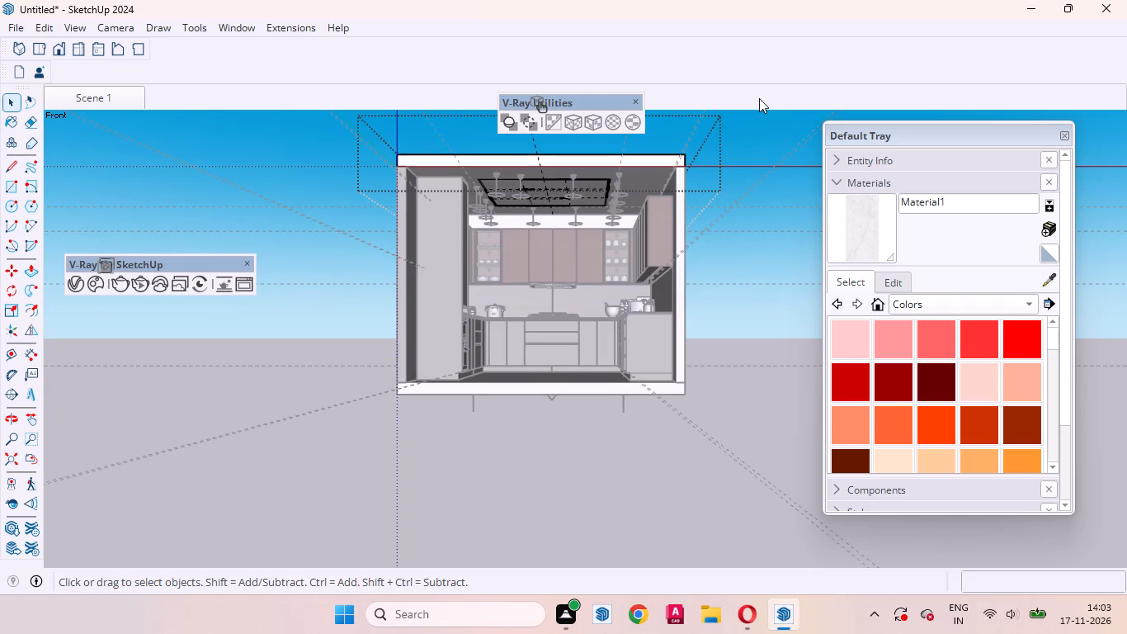
click(432, 504)
Delete the horizontal and slanting construction guides that extend beyond the left wall of the kitchen.
drag(306, 448, 184, 94)
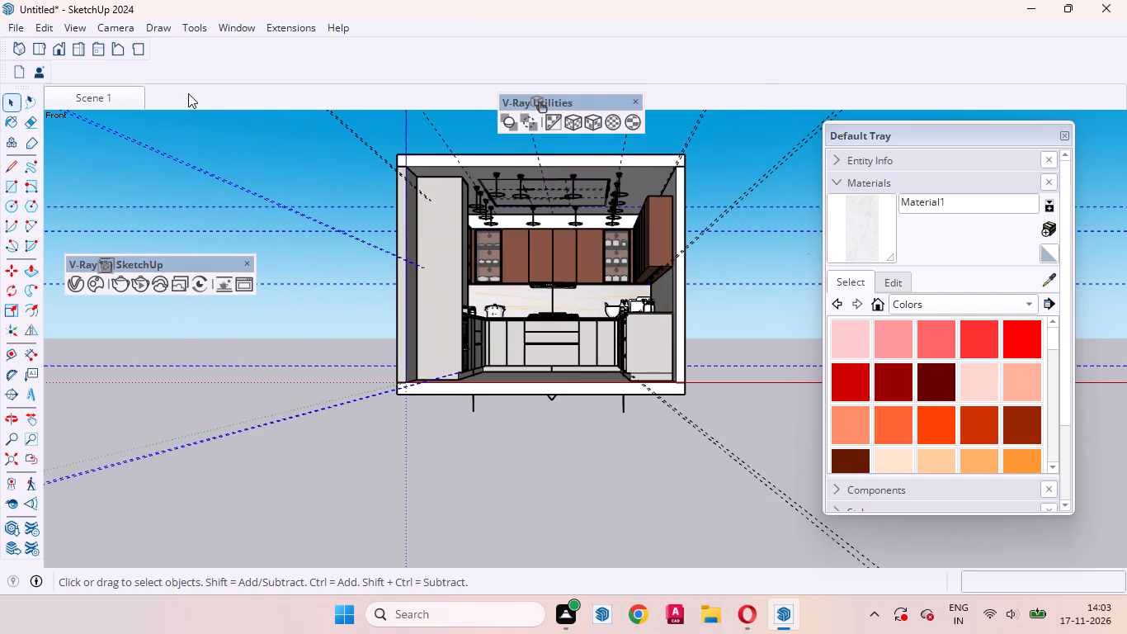
key(Delete)
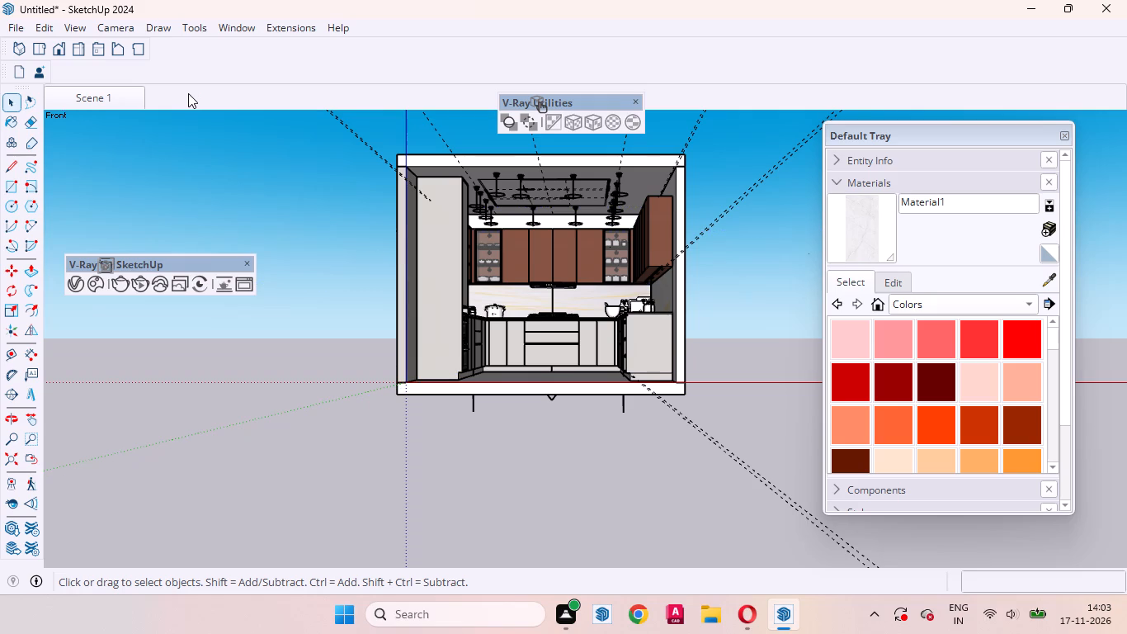
Delete the remaining construction guide above the room inside the ceiling group, and exit the group.
scroll(531, 463, down, 4)
drag(732, 214, 257, 71)
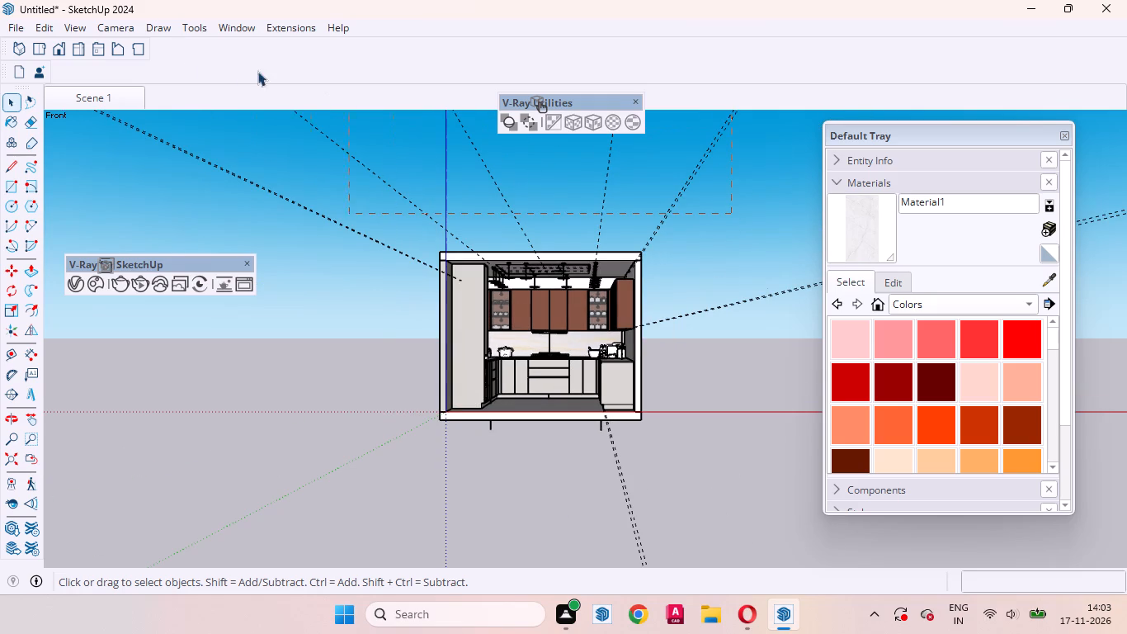
drag(257, 71, 154, 65)
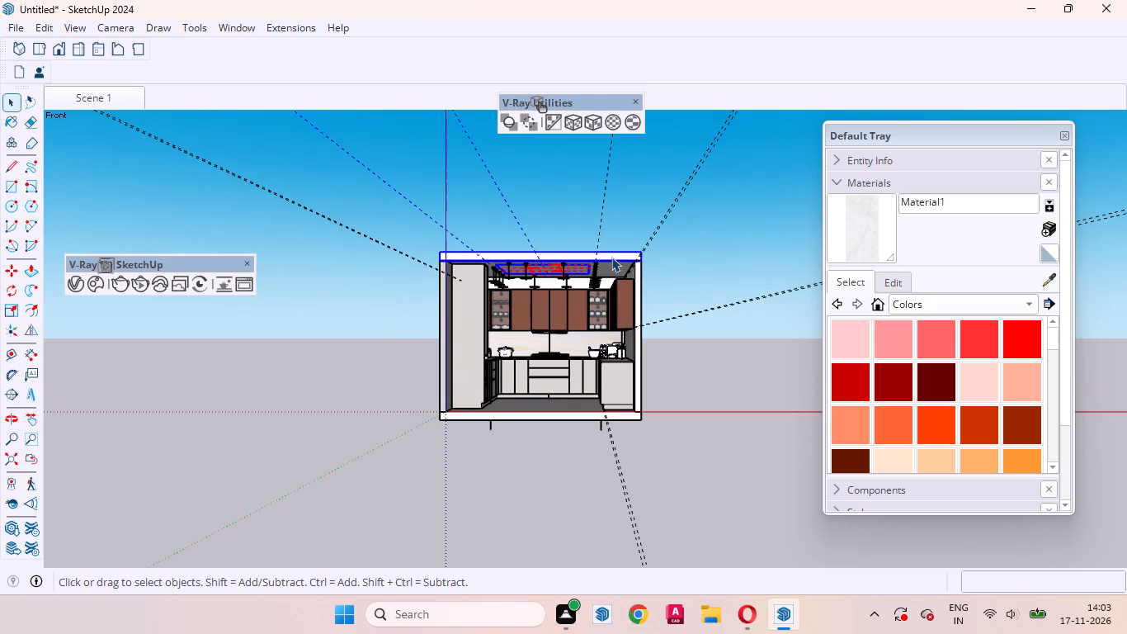
double_click(611, 257)
drag(712, 244, 178, 69)
key(Delete)
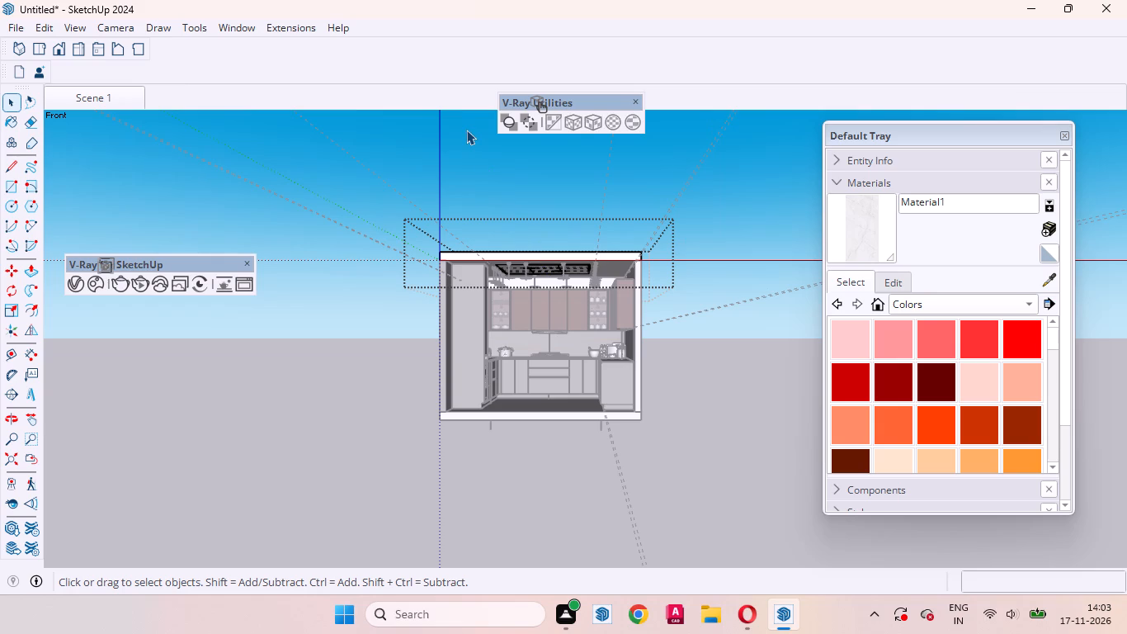
click(701, 424)
Delete all remaining construction guides extending above, beside and below the kitchen model.
drag(733, 196, 238, 102)
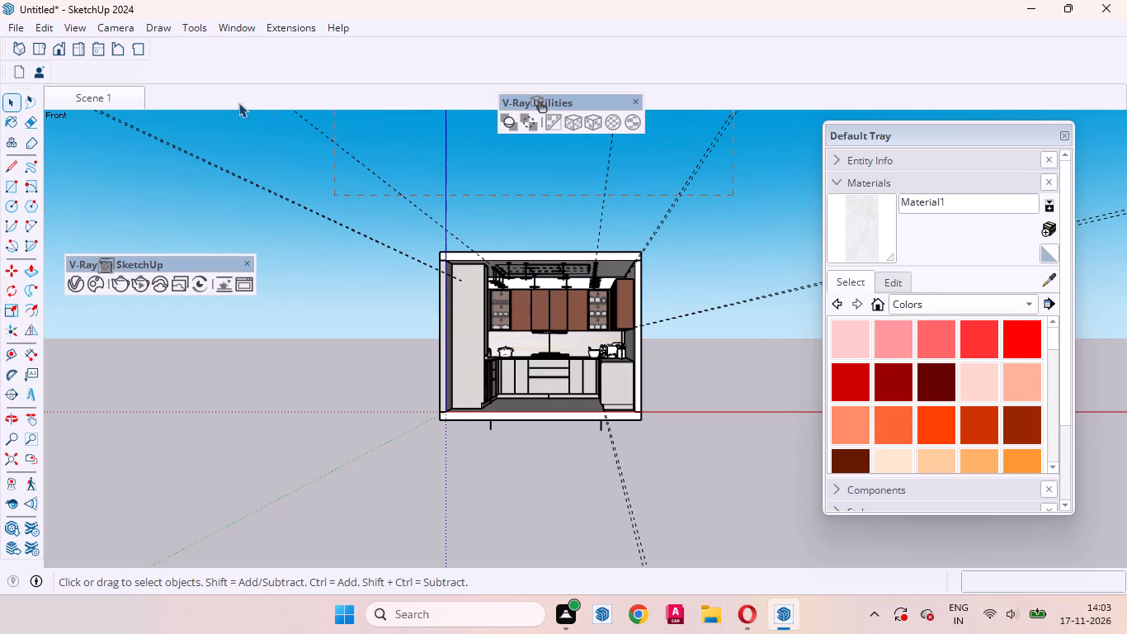
drag(238, 102, 41, 98)
key(Delete)
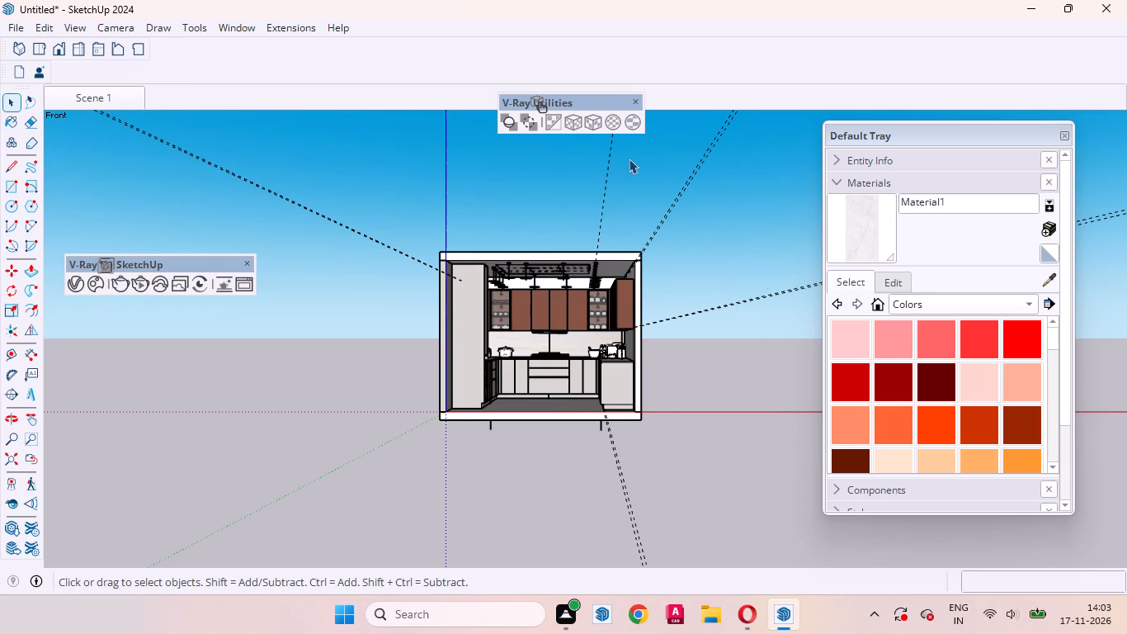
drag(733, 207, 527, 59)
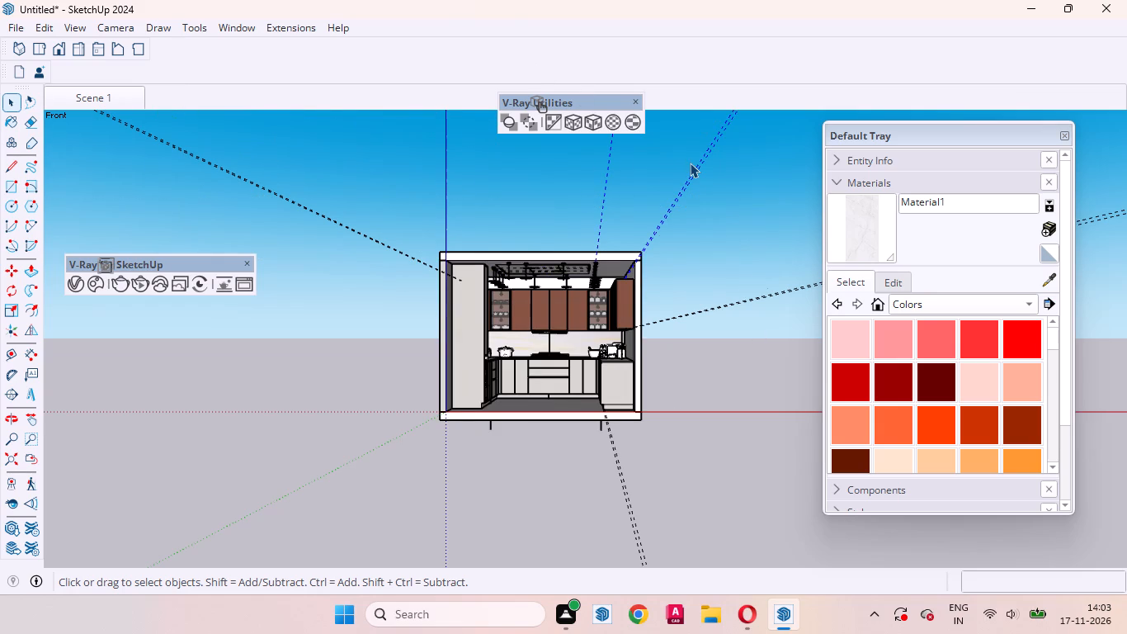
key(Delete)
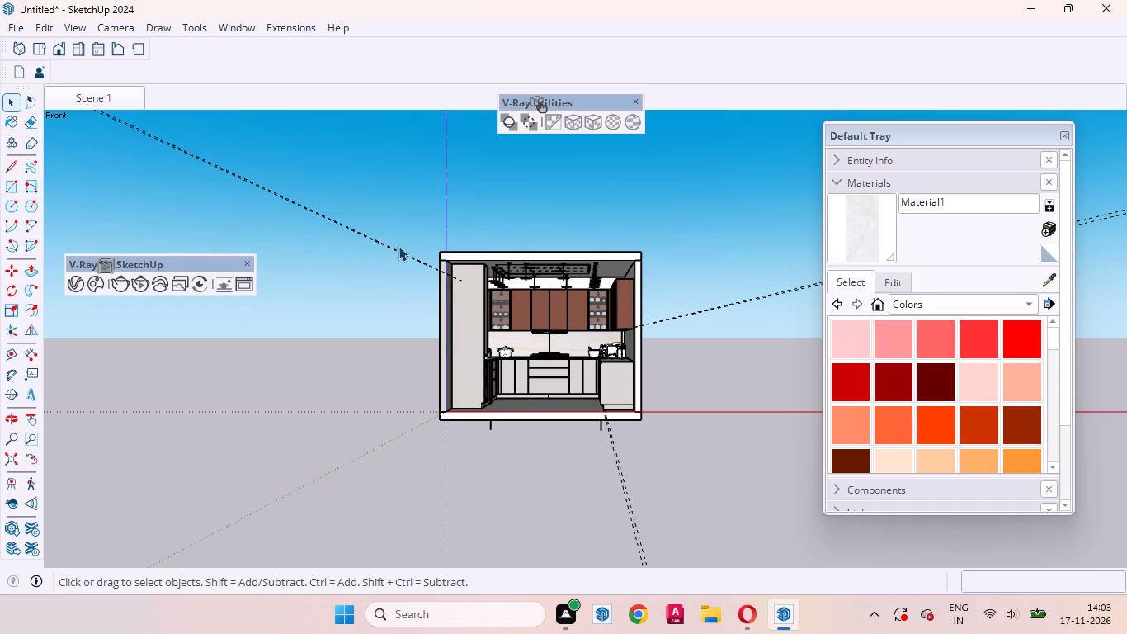
drag(399, 246, 166, 167)
key(Delete)
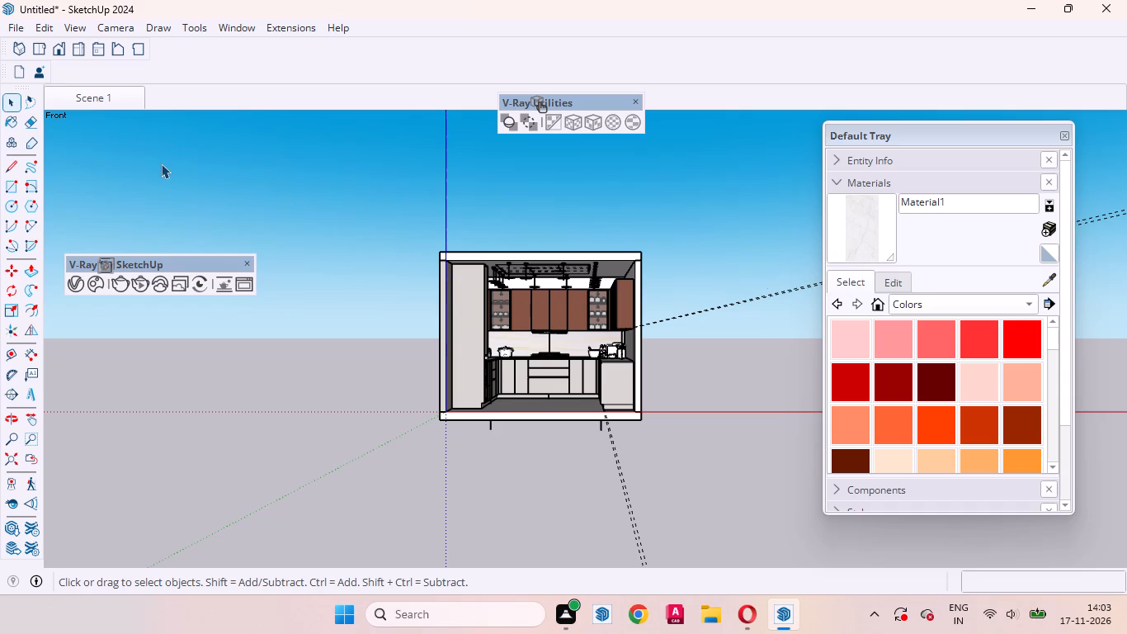
drag(783, 335, 707, 158)
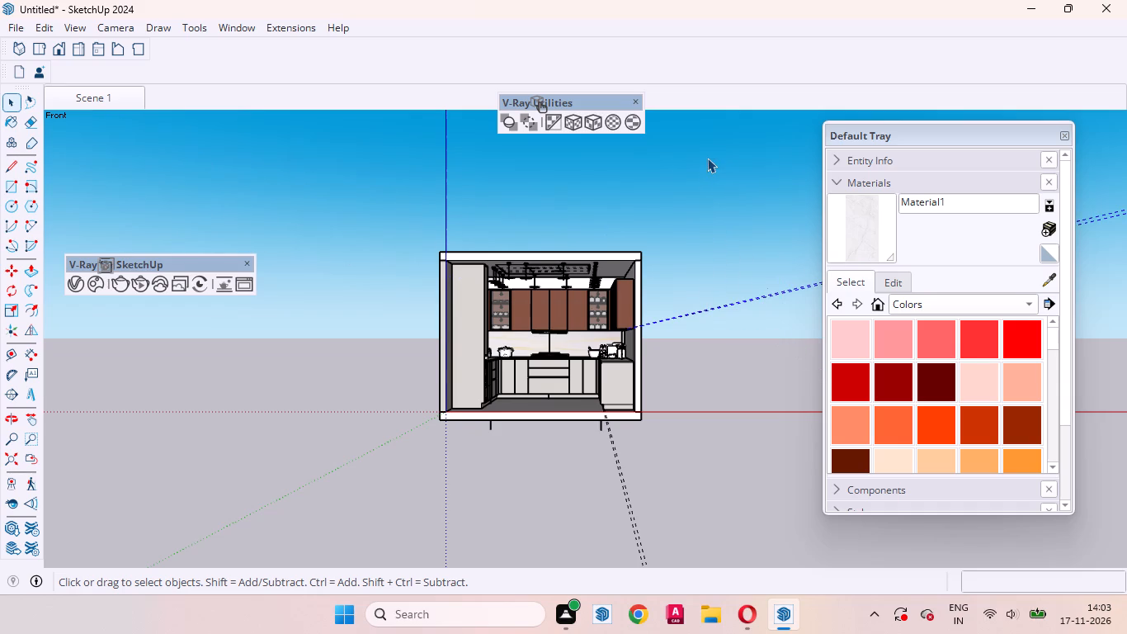
key(Delete)
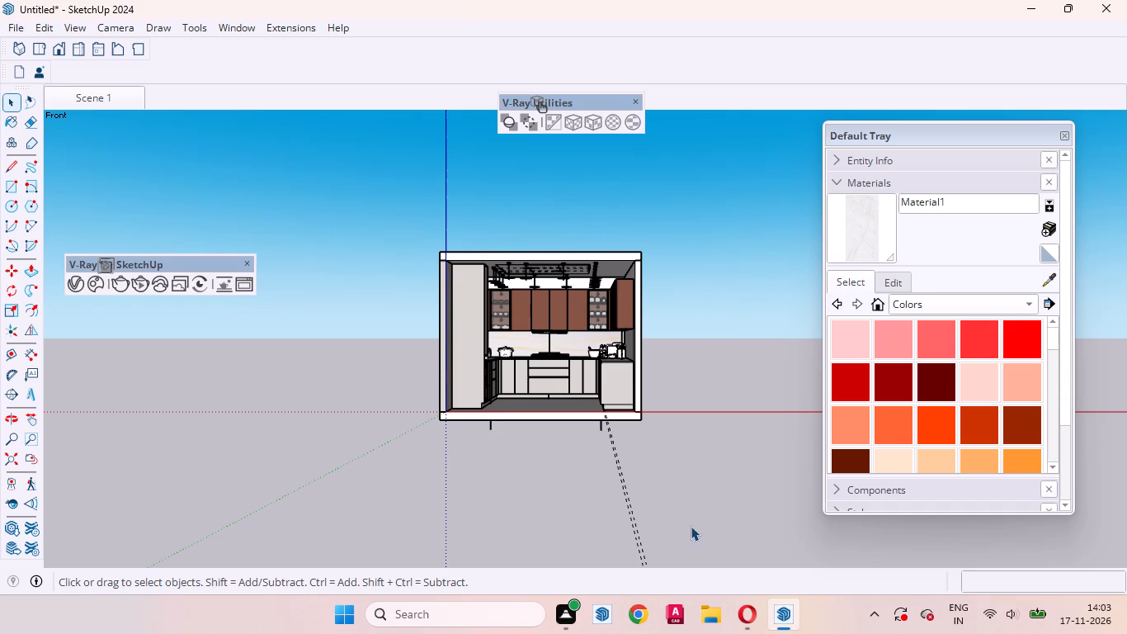
drag(684, 521, 464, 444)
key(Delete)
Return to Scene 1, hide the V-Ray light widgets and dock the V-Ray Utilities tools above the viewport.
click(98, 101)
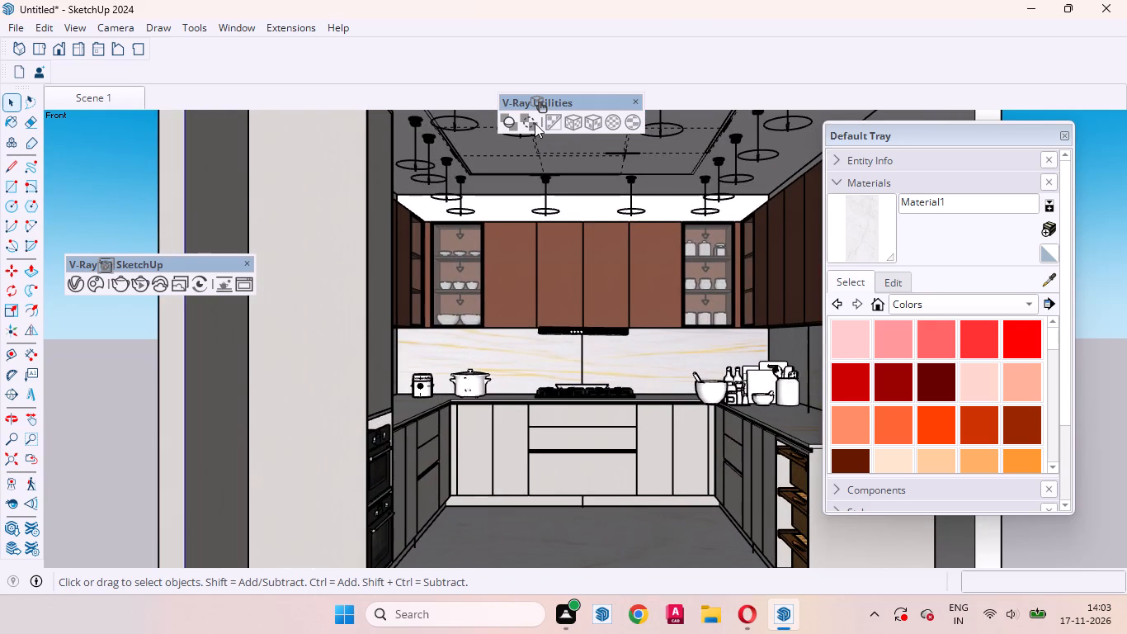
click(531, 122)
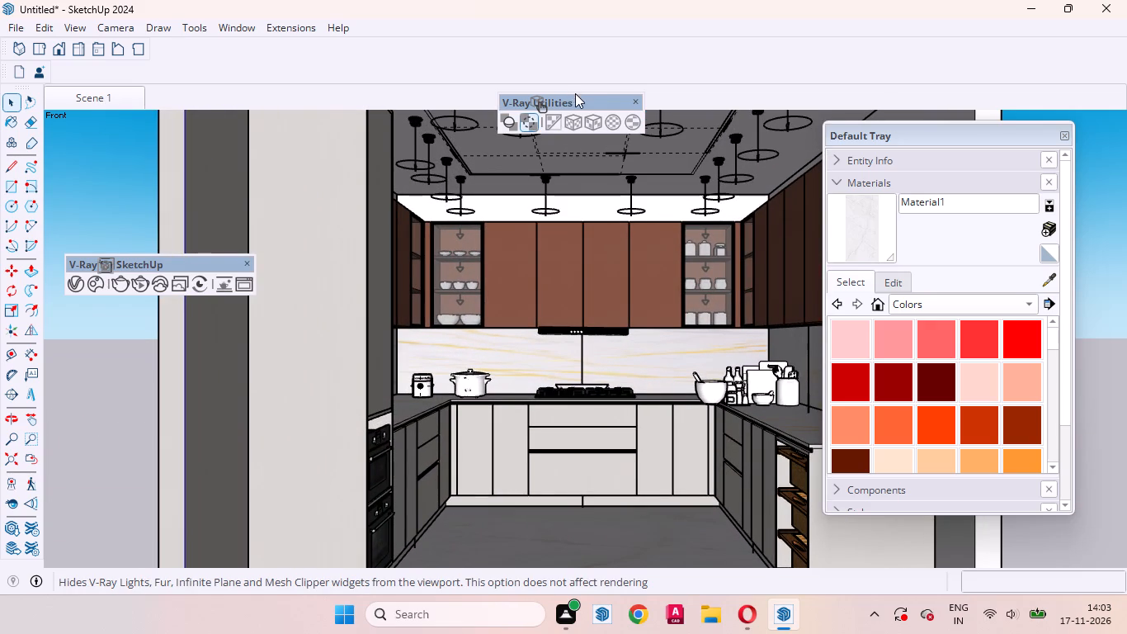
click(590, 99)
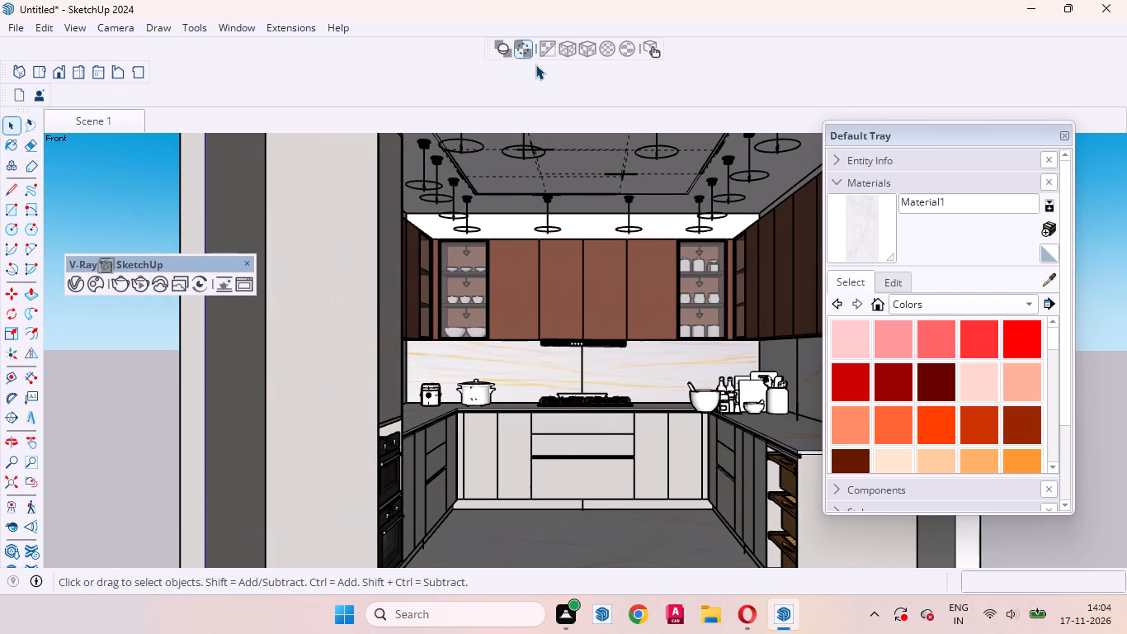
click(521, 46)
scroll(352, 310, down, 7)
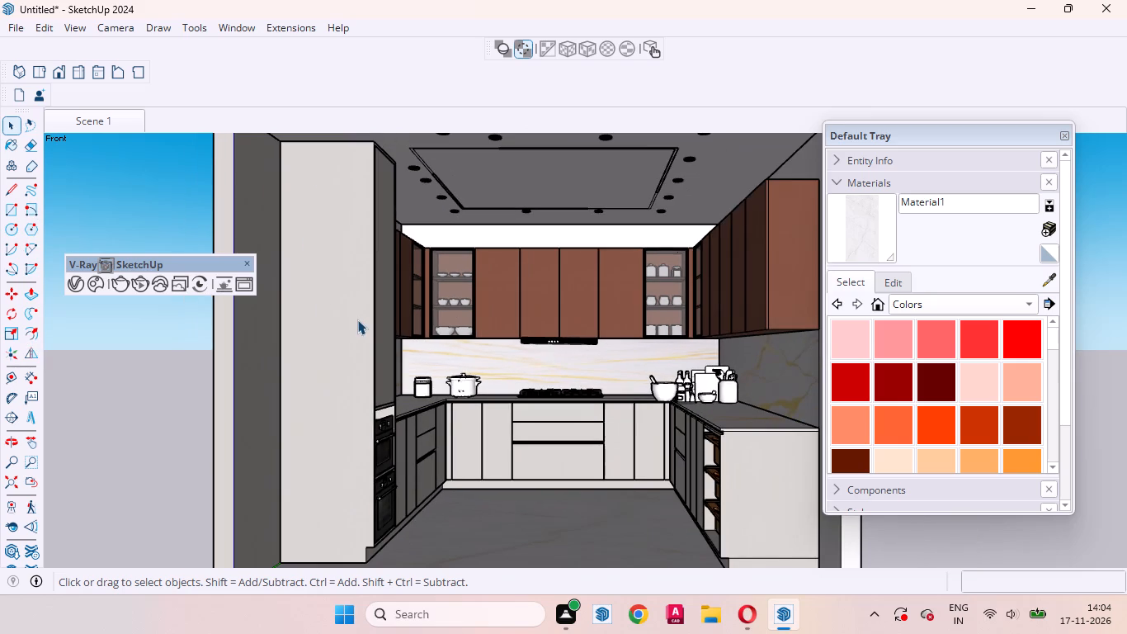
scroll(358, 319, down, 4)
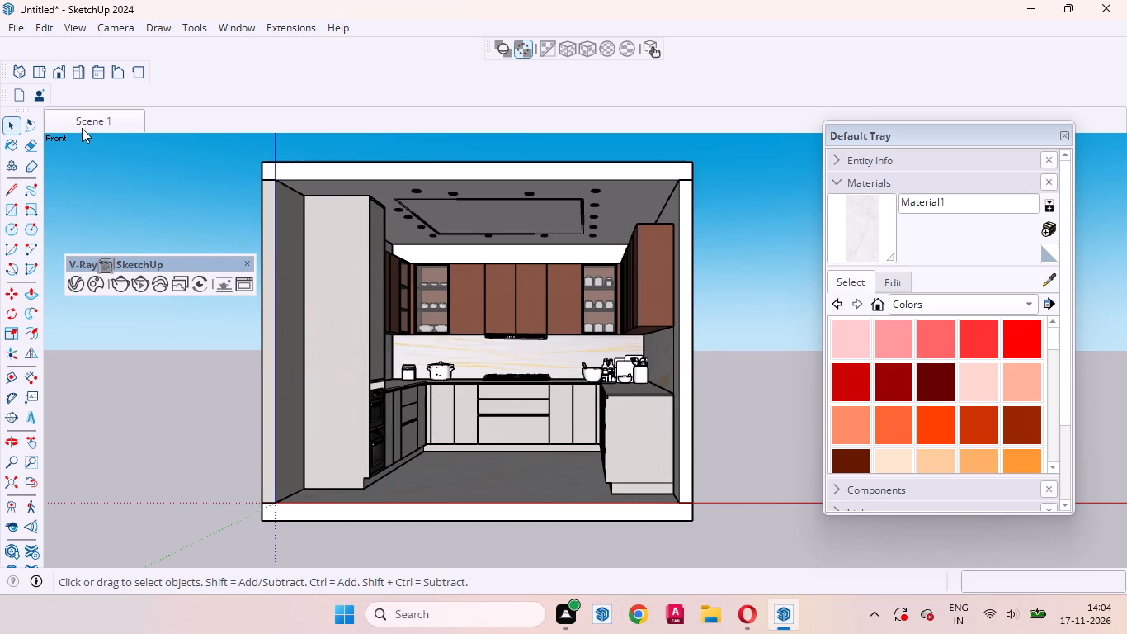
Recall Scene 1 and hide the V-Ray light widgets in that view.
click(82, 127)
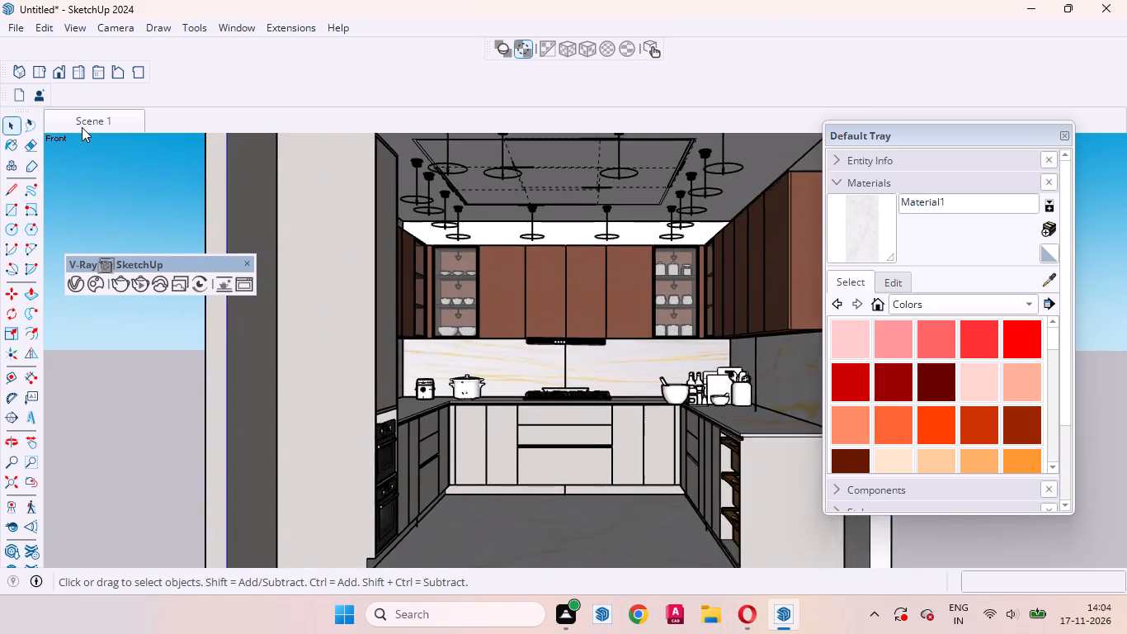
click(522, 49)
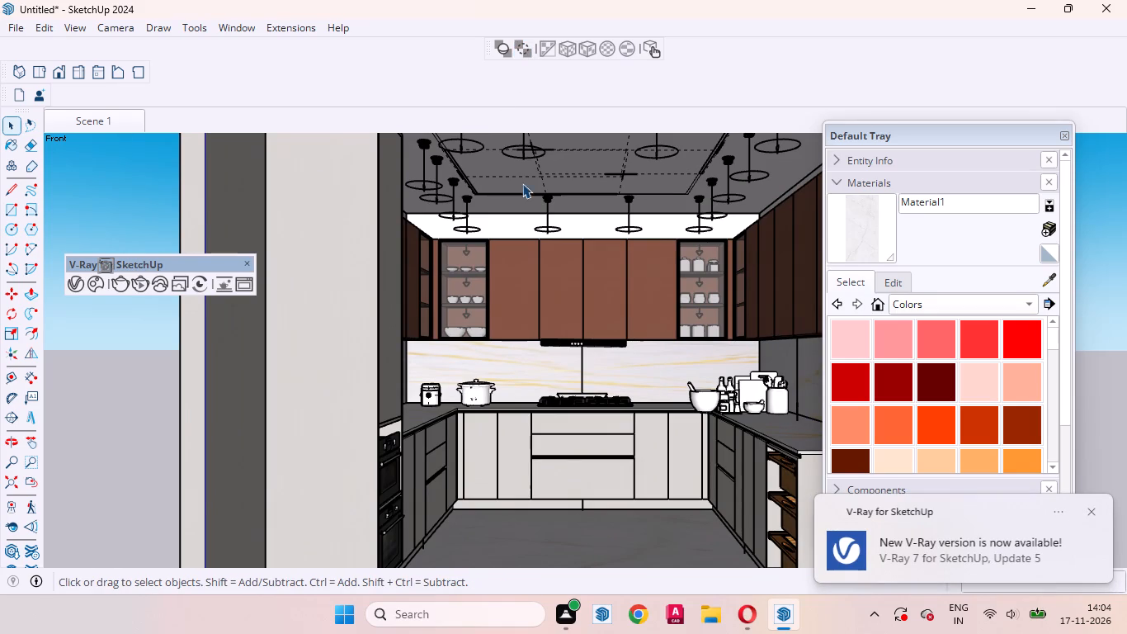
click(521, 58)
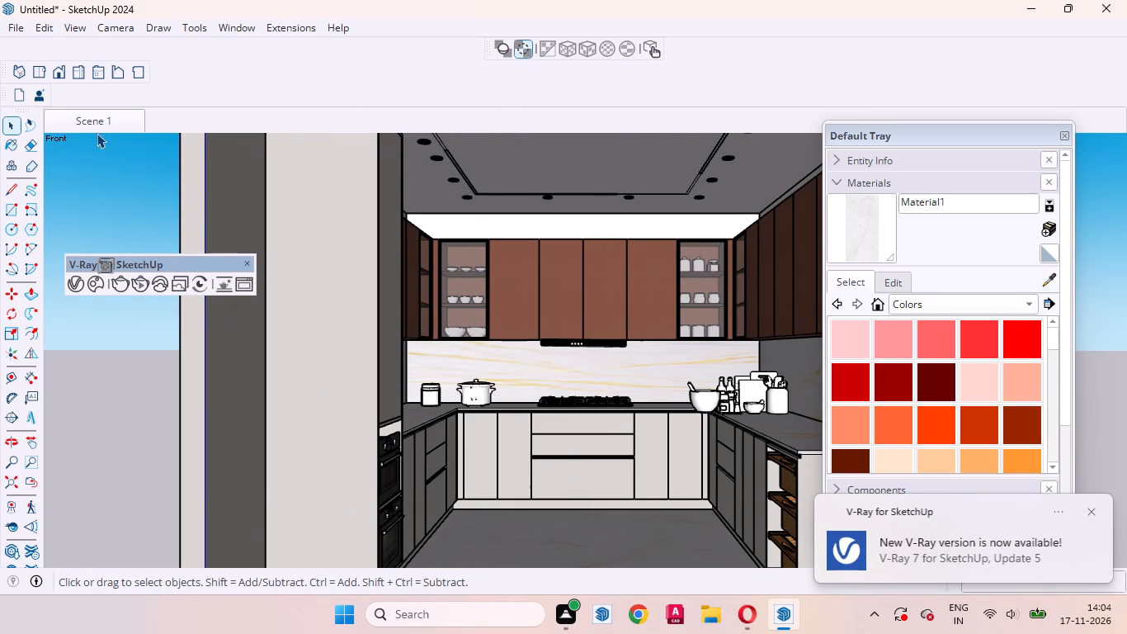
Update Scene 1 with the light widgets hidden.
right_click(103, 124)
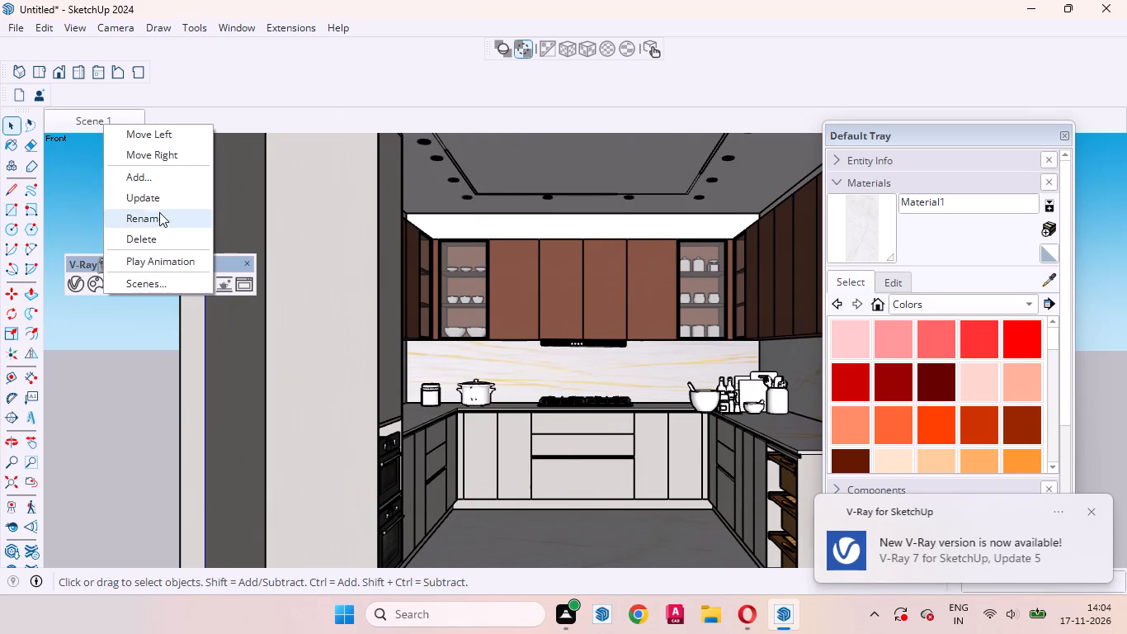
click(160, 204)
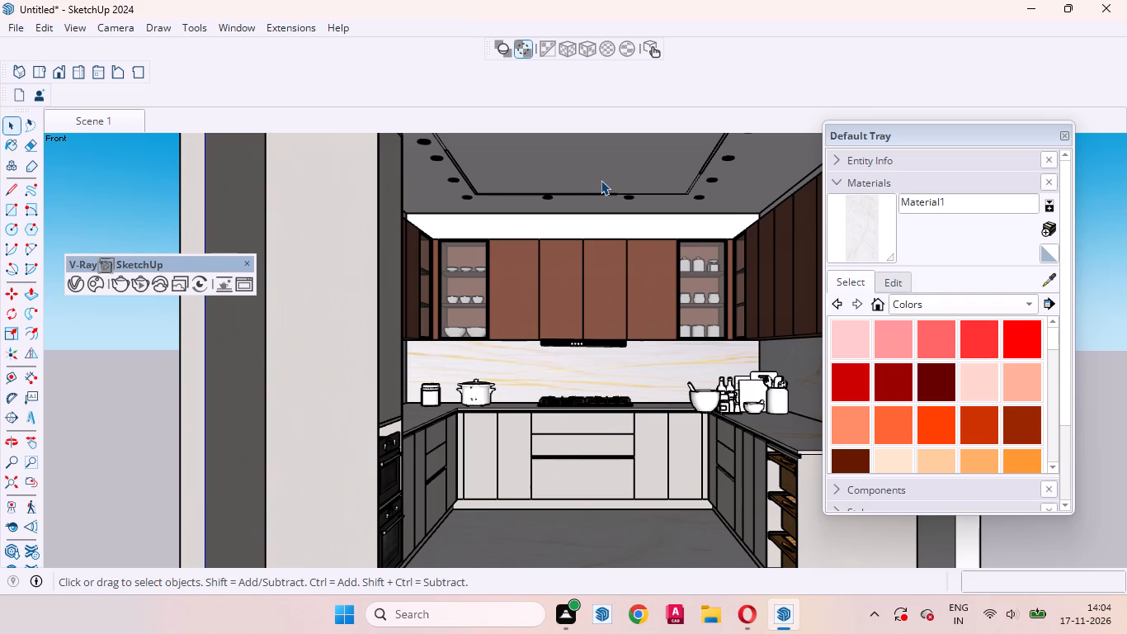
Open the V-Ray render settings, expand the Render Output options and move the Asset Editor clear of the kitchen cabinets.
click(70, 282)
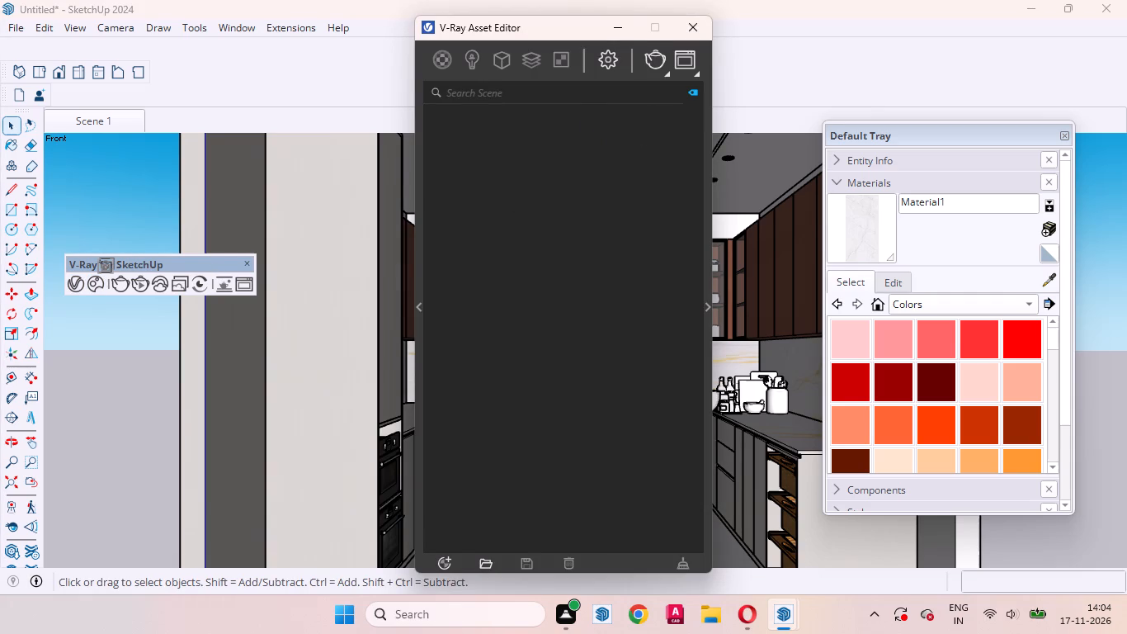
click(599, 64)
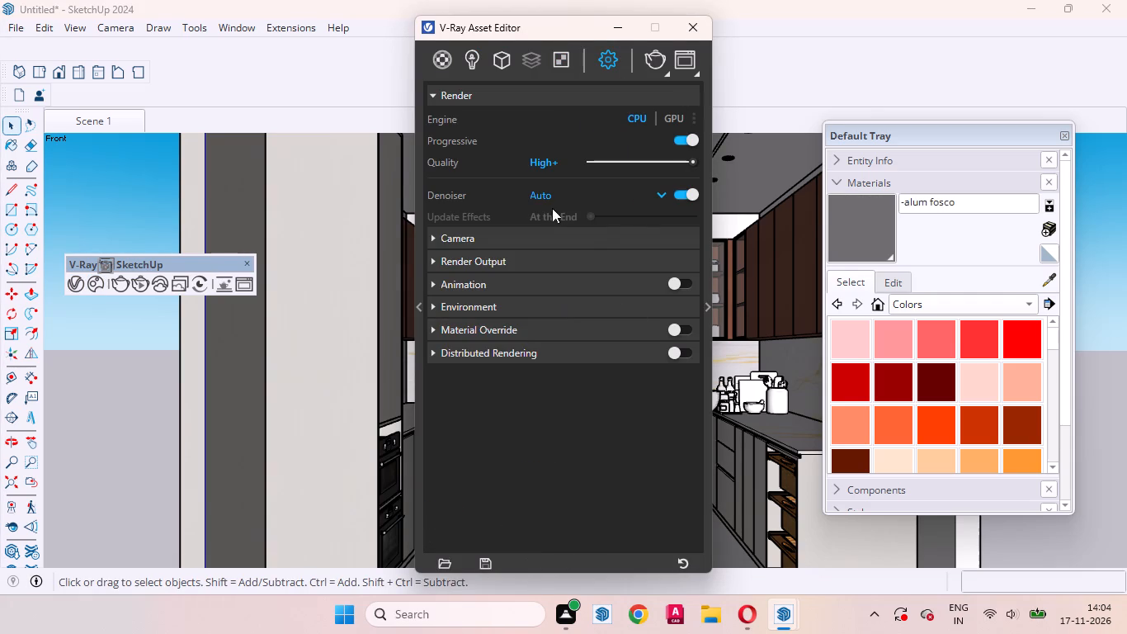
click(506, 267)
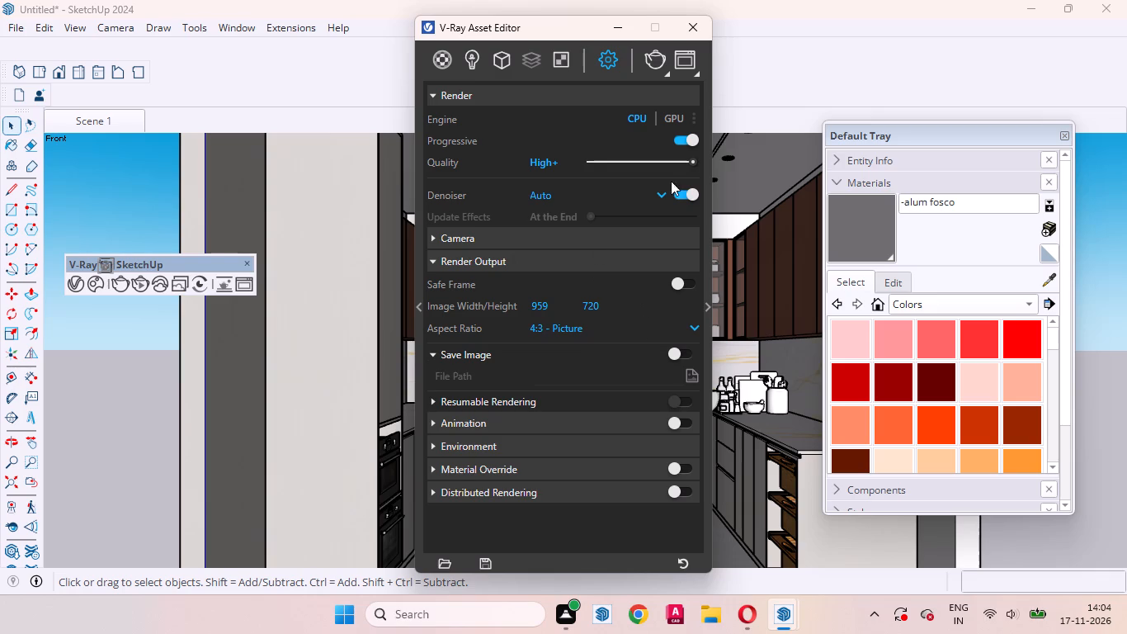
click(691, 161)
click(709, 310)
click(704, 312)
drag(561, 28, 330, 114)
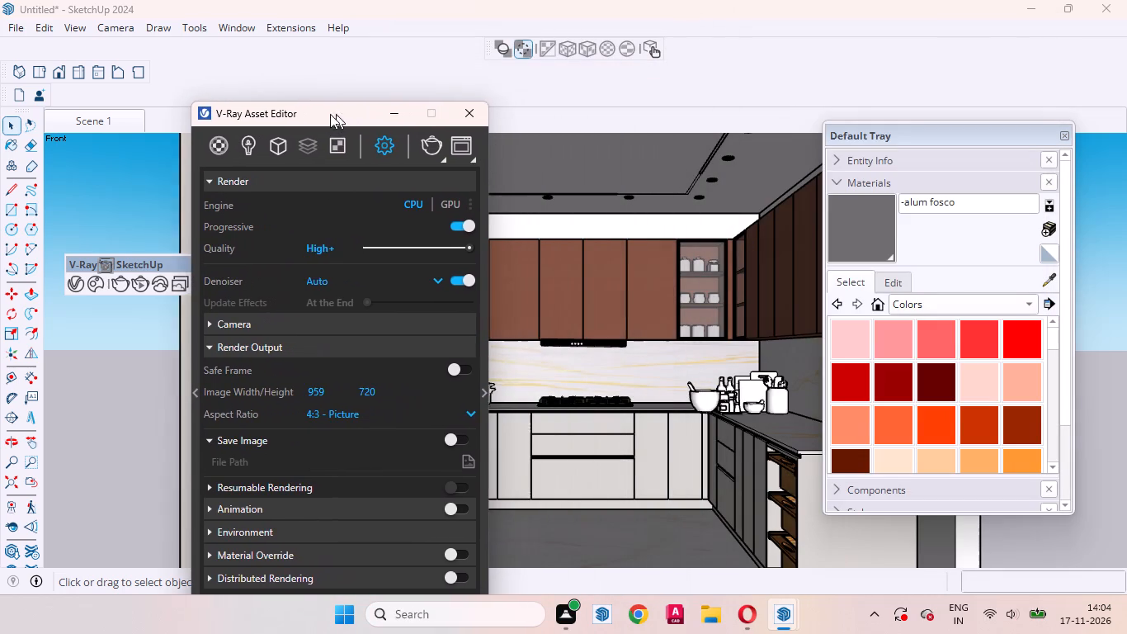
drag(330, 114, 239, 92)
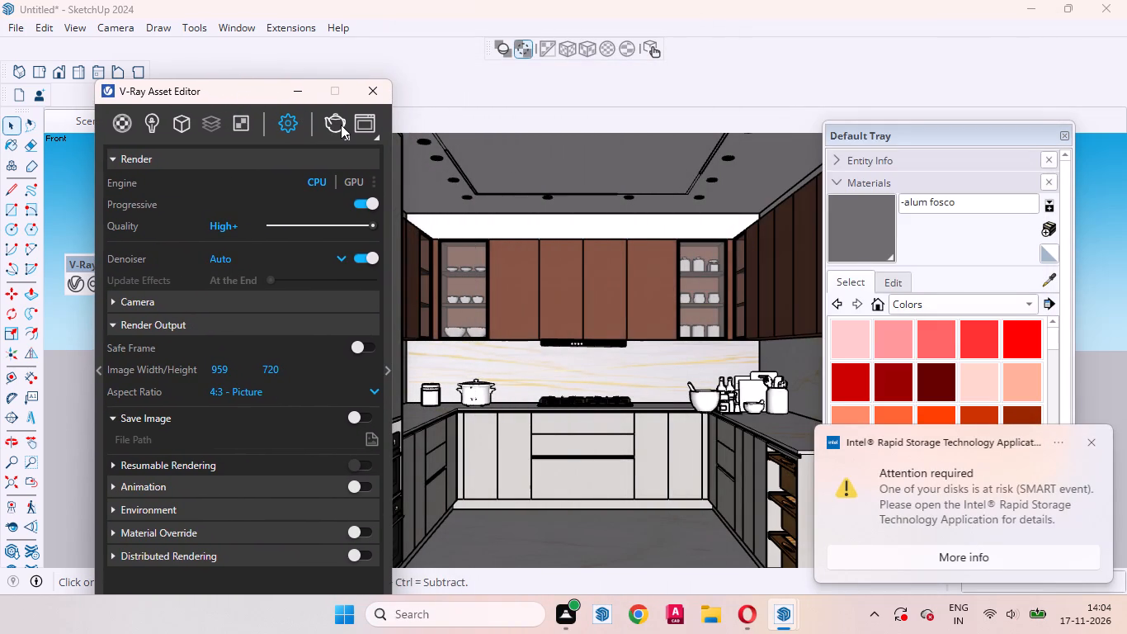
Run a test render of Scene 1, inspect the ceiling strip lighting up close, and abort the render.
click(341, 125)
click(1088, 442)
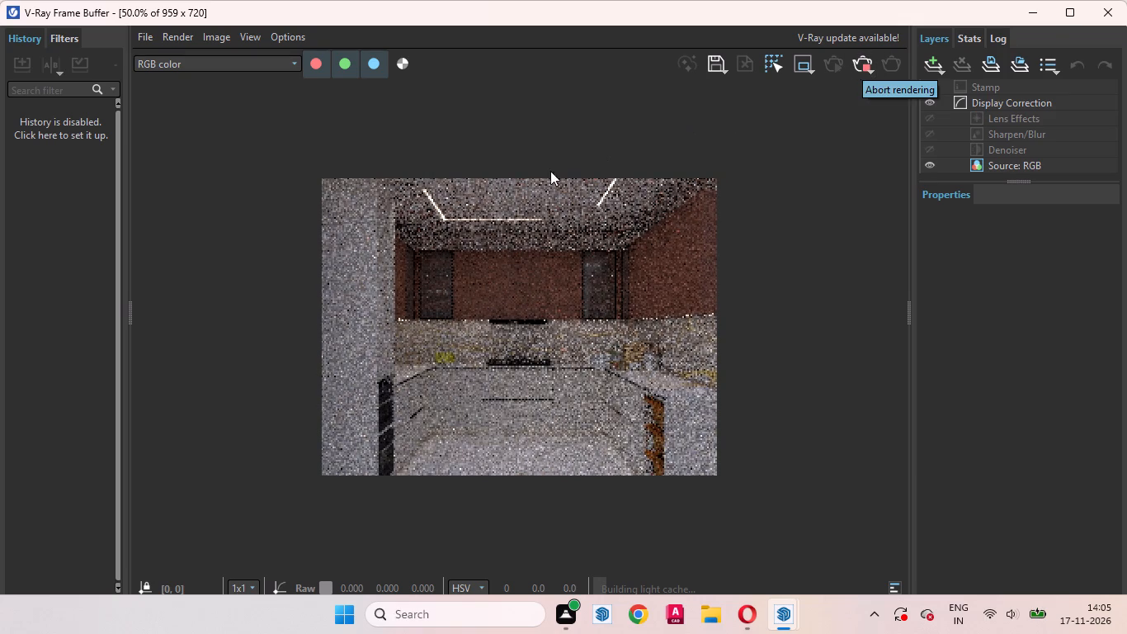
scroll(427, 204, up, 2)
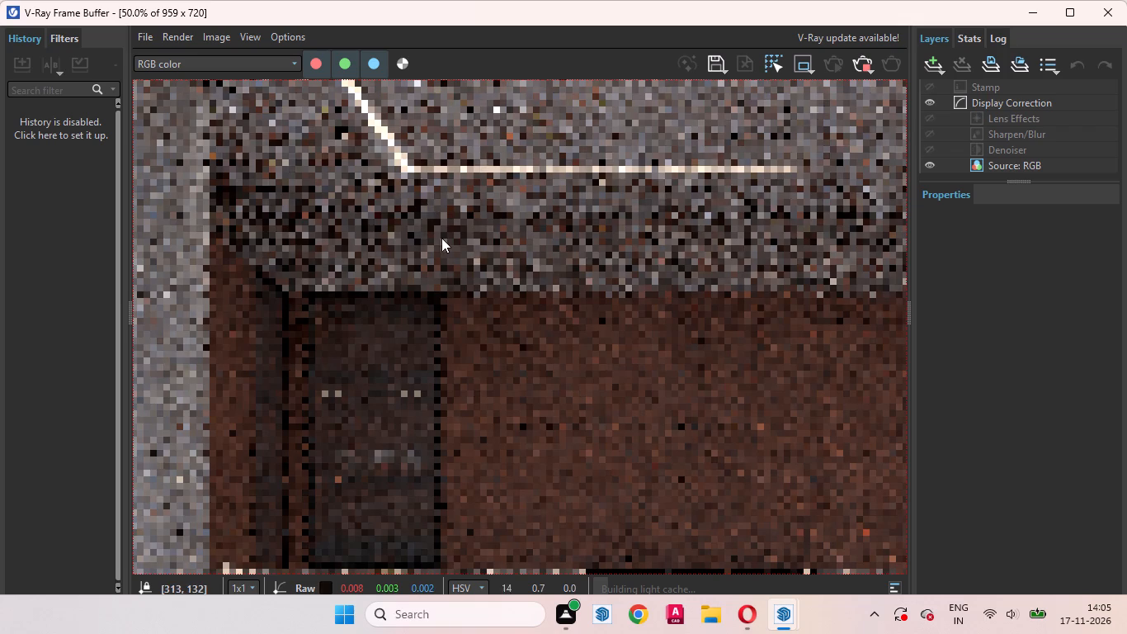
scroll(442, 240, down, 2)
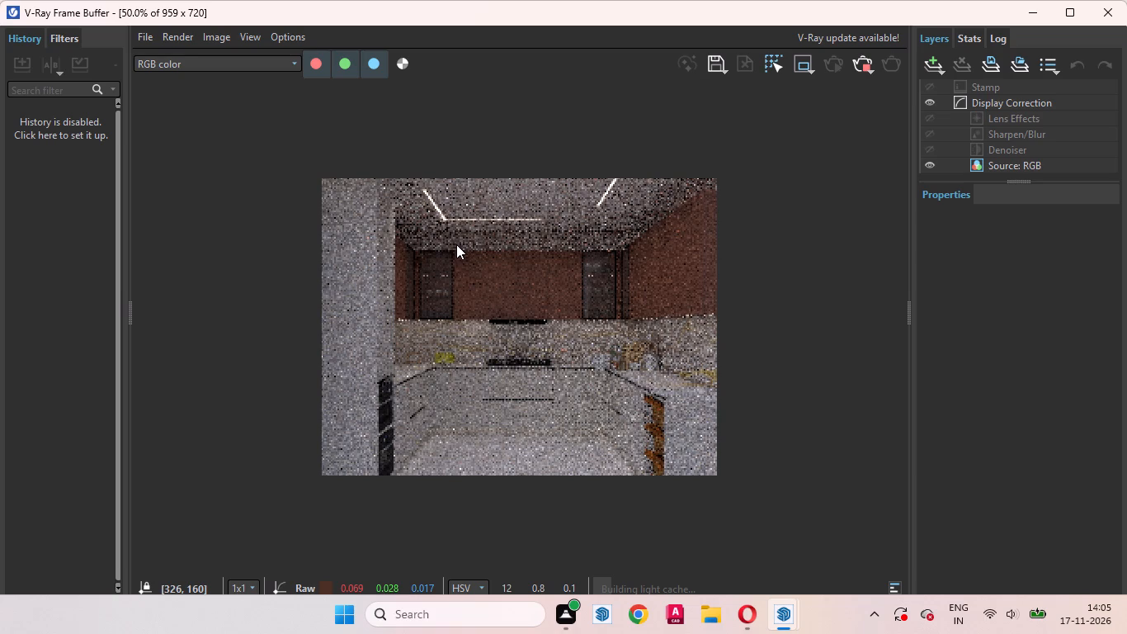
scroll(456, 244, up, 1)
scroll(487, 383, down, 1)
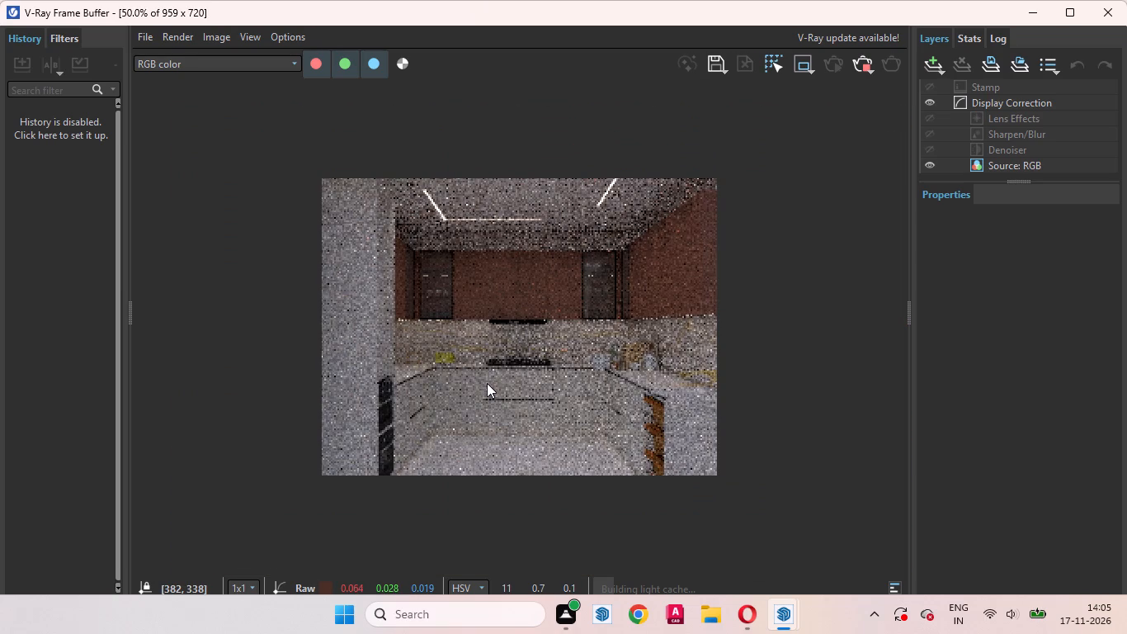
click(858, 55)
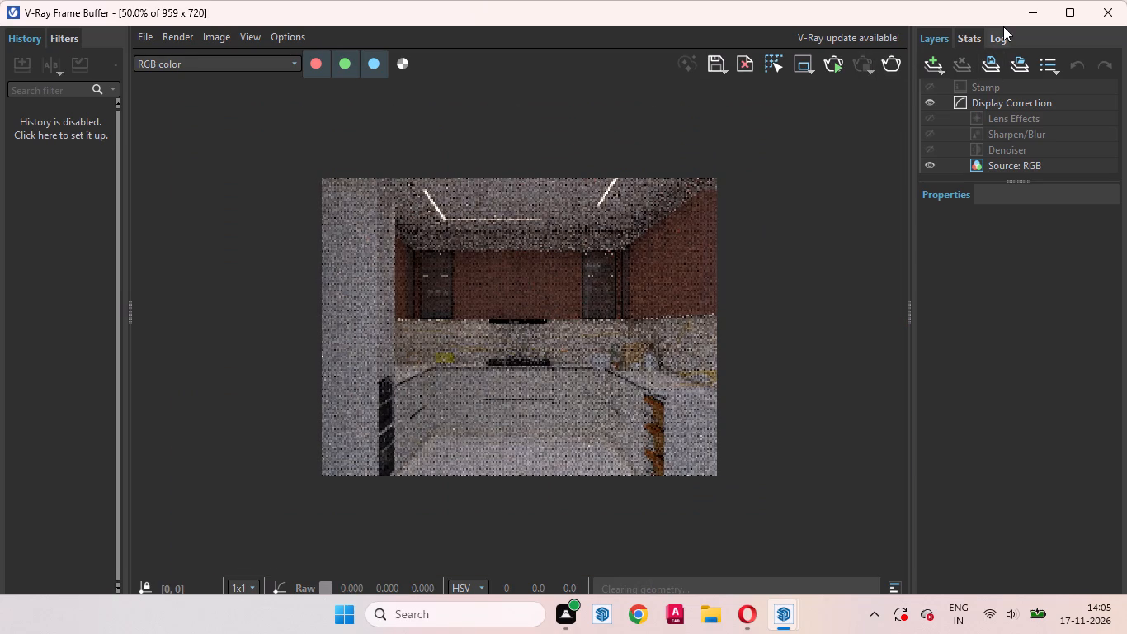
click(1035, 13)
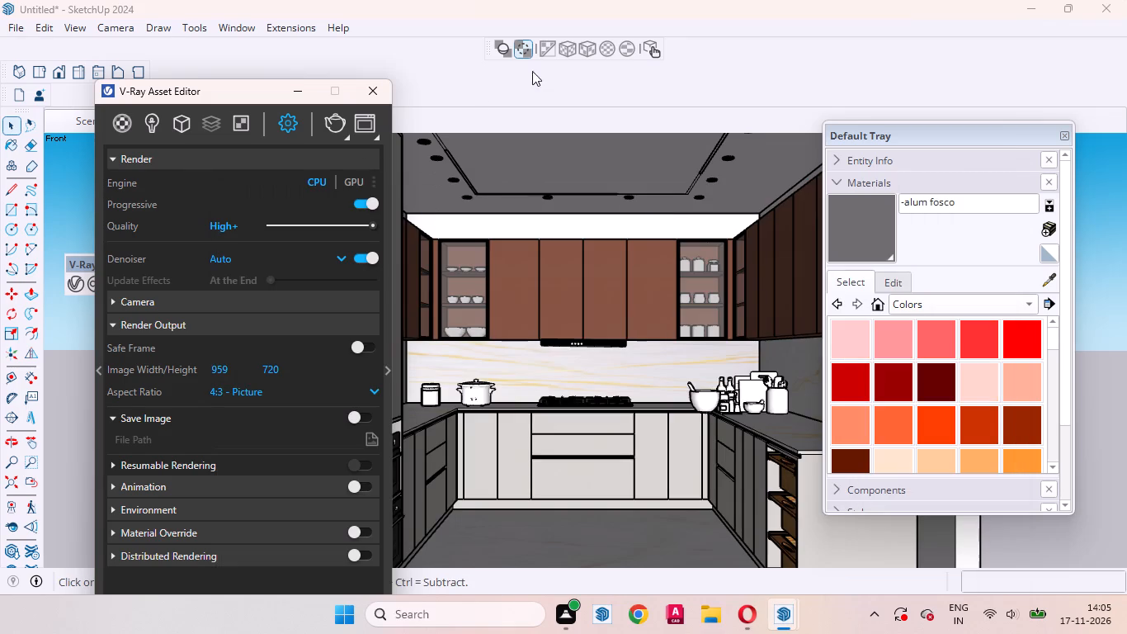
Show the V-Ray light widgets again and open the group of strip lights in the ceiling recess for editing.
click(525, 50)
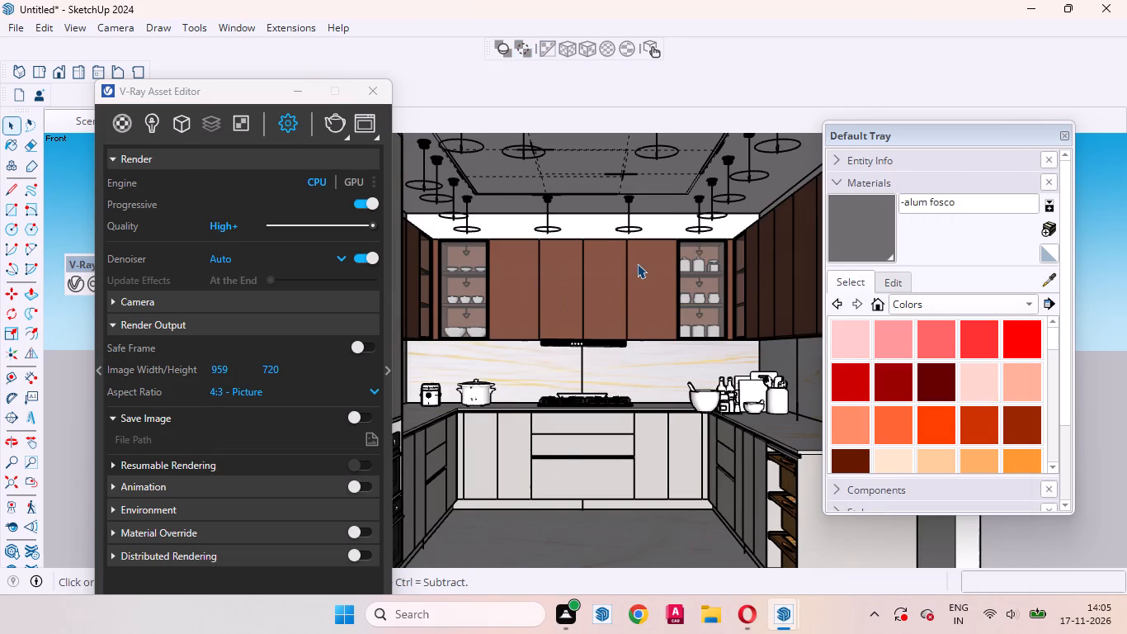
scroll(537, 169, up, 5)
middle_drag(574, 235, 582, 125)
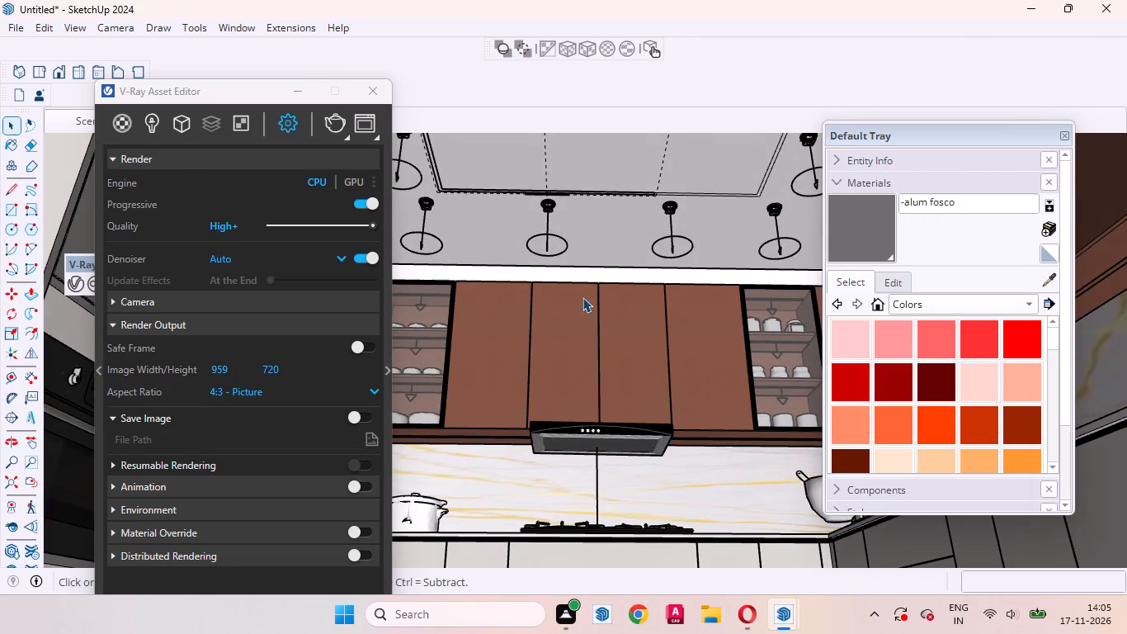
scroll(597, 447, down, 3)
scroll(565, 300, up, 6)
click(660, 234)
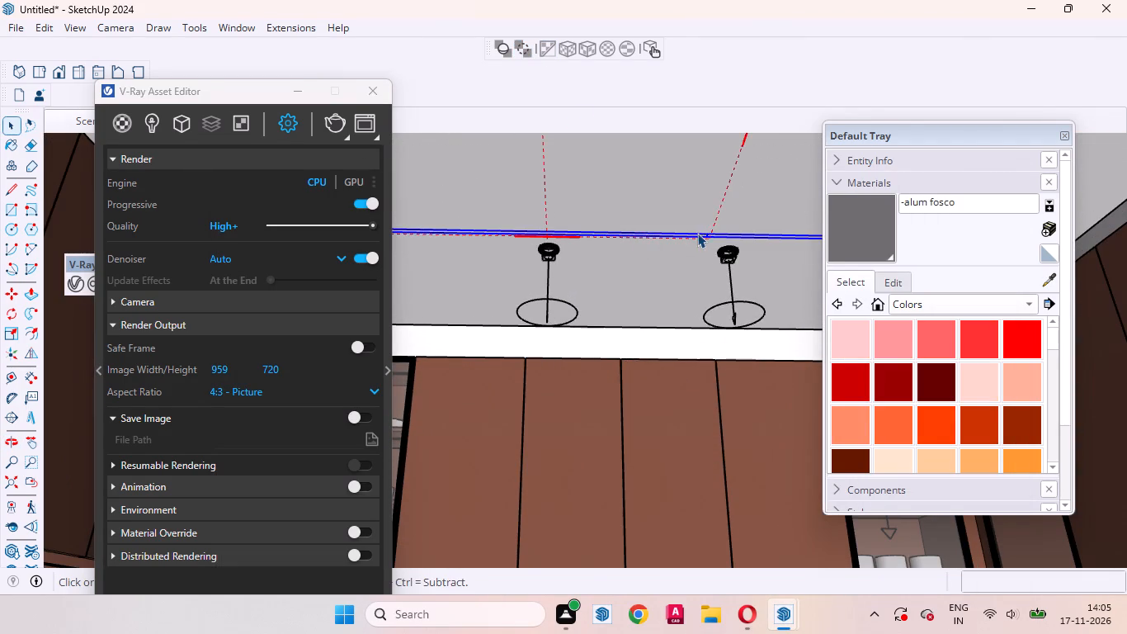
scroll(696, 239, up, 1)
scroll(504, 326, down, 8)
middle_drag(479, 335, 493, 288)
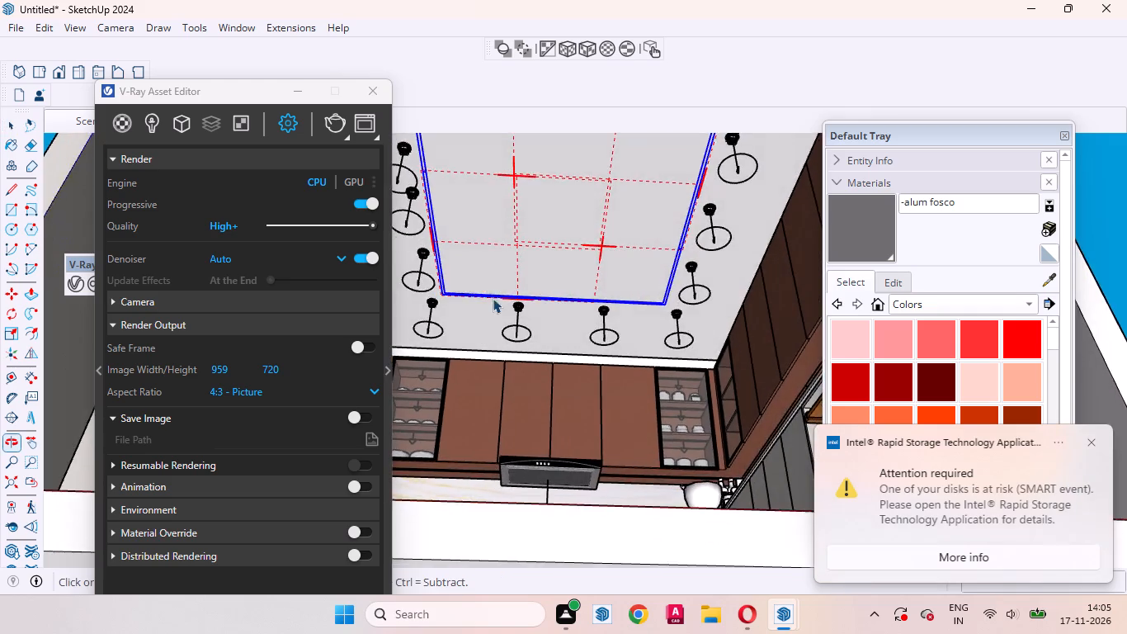
scroll(494, 303, up, 15)
double_click(536, 274)
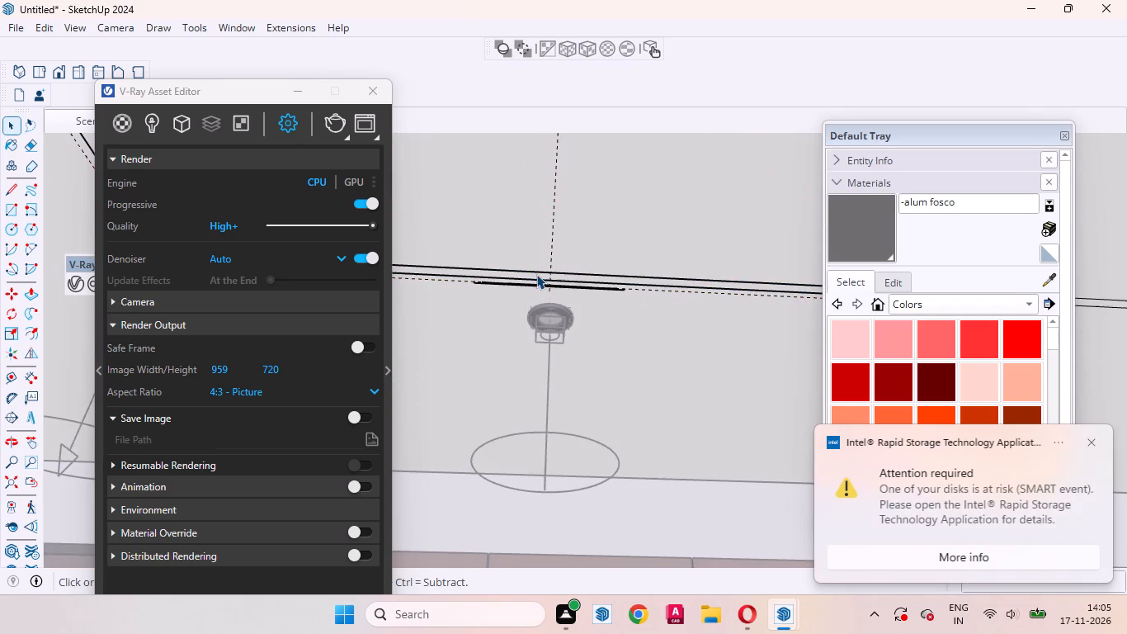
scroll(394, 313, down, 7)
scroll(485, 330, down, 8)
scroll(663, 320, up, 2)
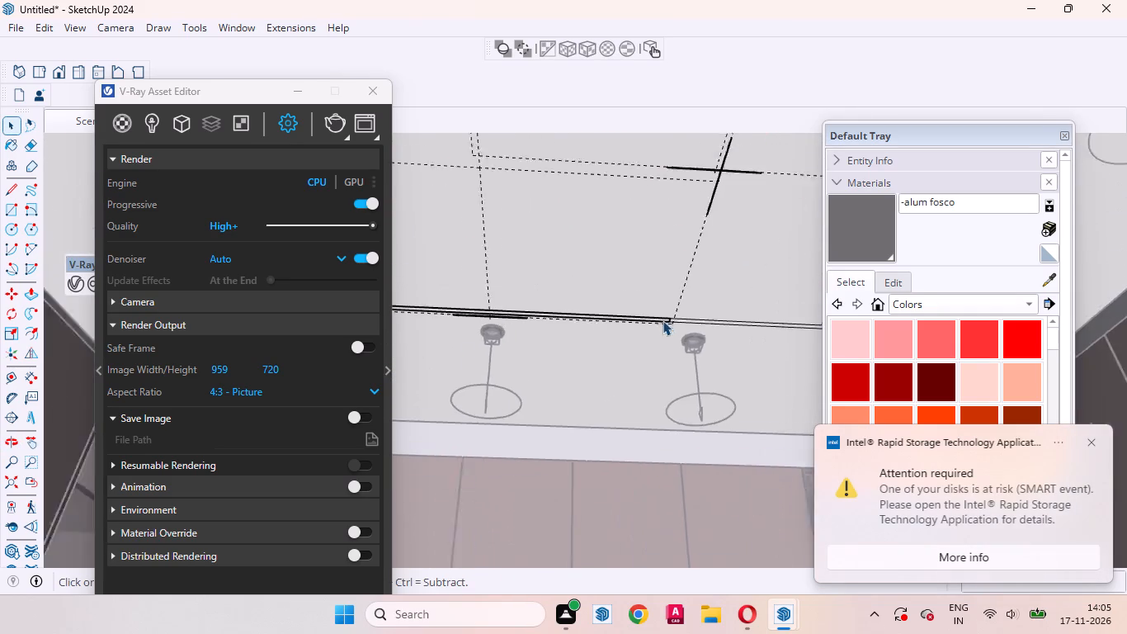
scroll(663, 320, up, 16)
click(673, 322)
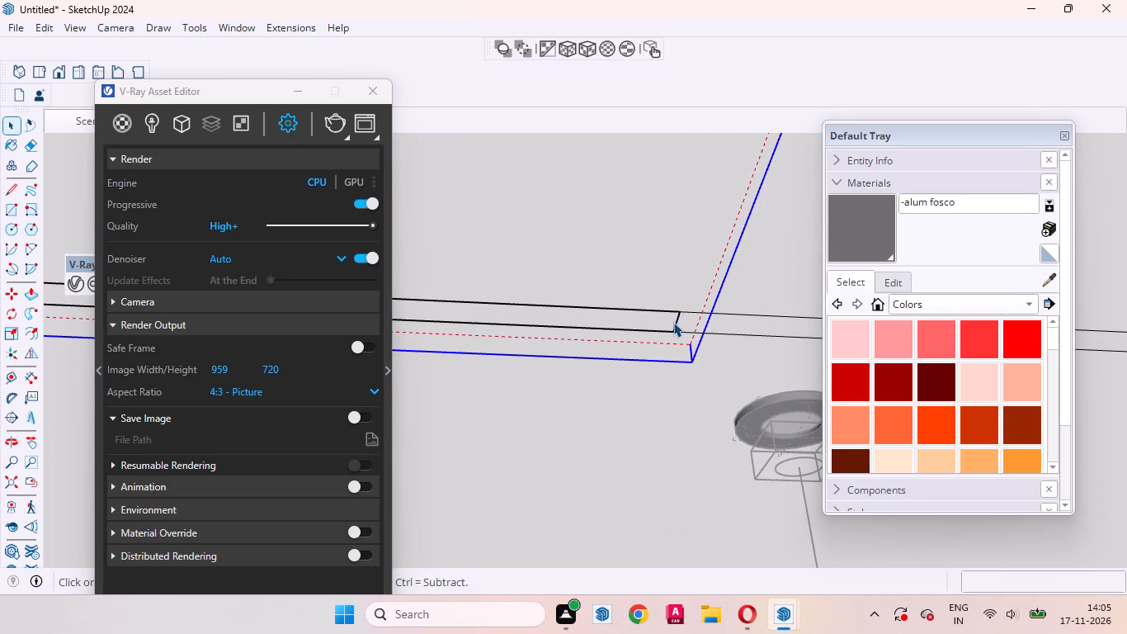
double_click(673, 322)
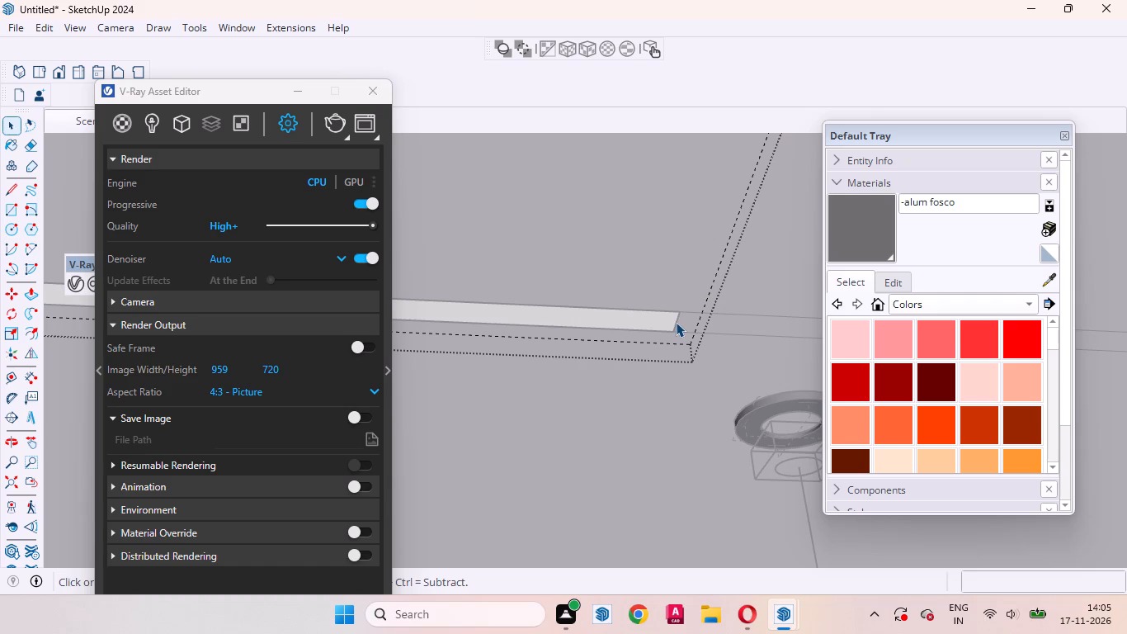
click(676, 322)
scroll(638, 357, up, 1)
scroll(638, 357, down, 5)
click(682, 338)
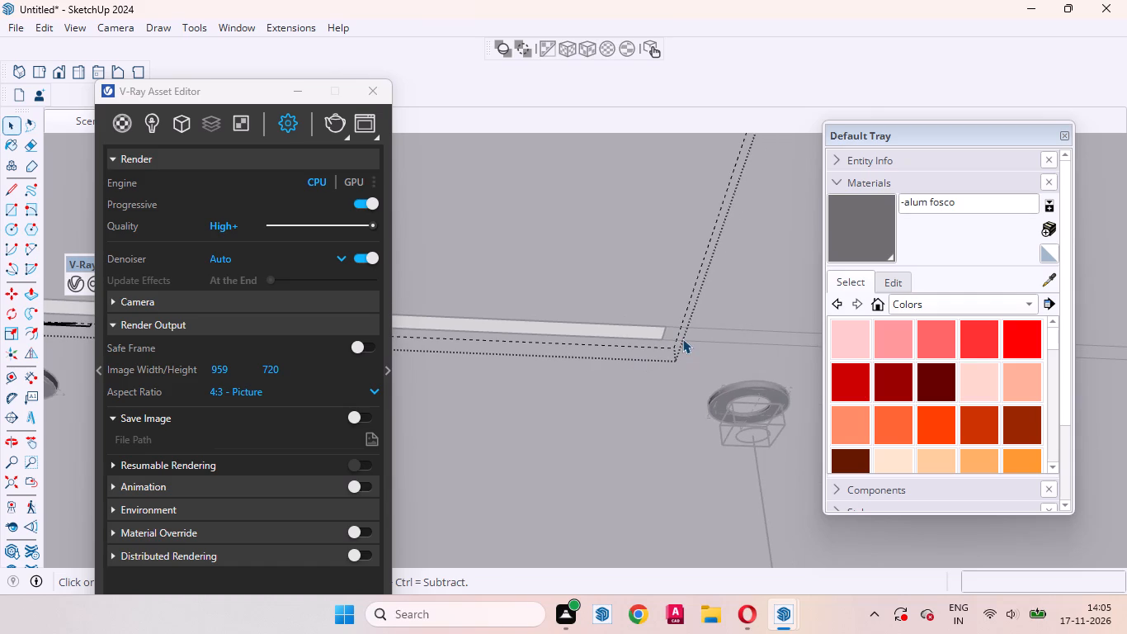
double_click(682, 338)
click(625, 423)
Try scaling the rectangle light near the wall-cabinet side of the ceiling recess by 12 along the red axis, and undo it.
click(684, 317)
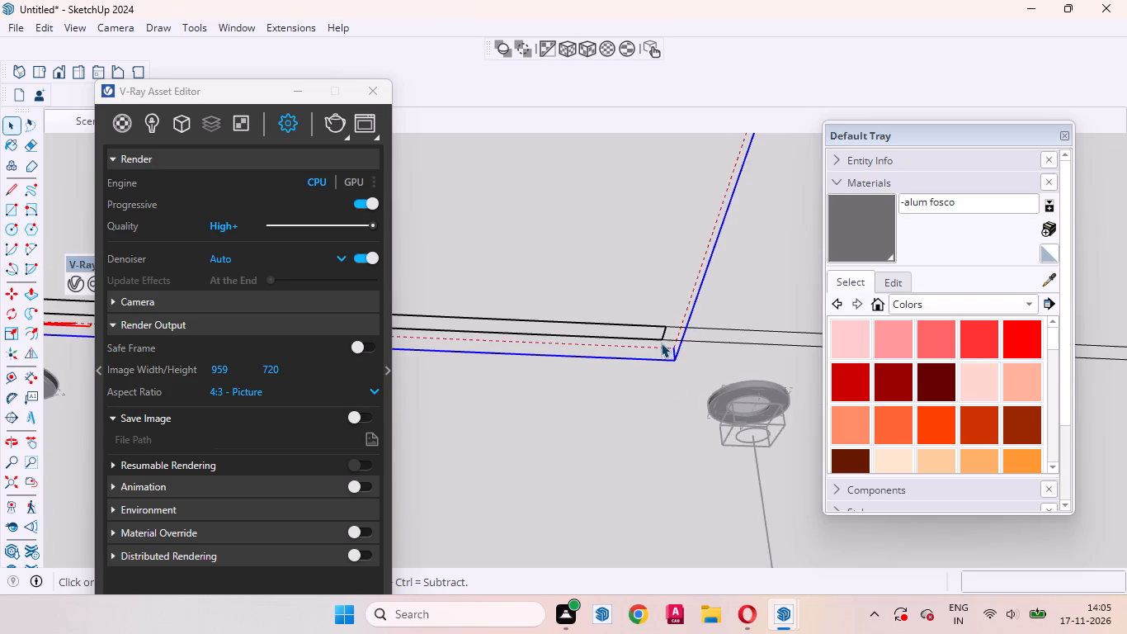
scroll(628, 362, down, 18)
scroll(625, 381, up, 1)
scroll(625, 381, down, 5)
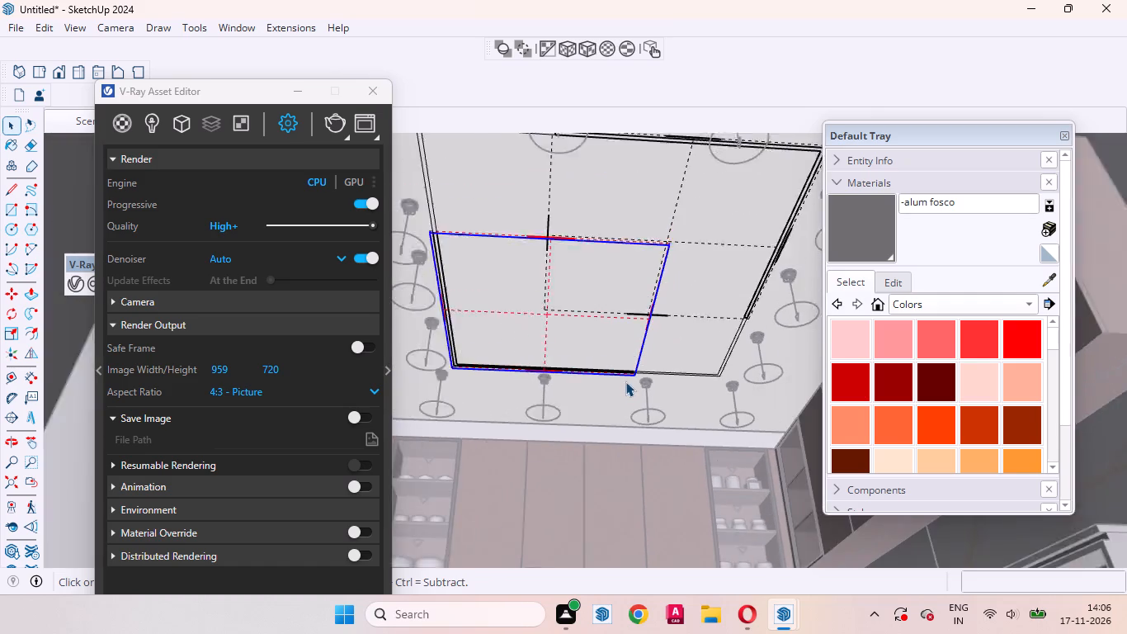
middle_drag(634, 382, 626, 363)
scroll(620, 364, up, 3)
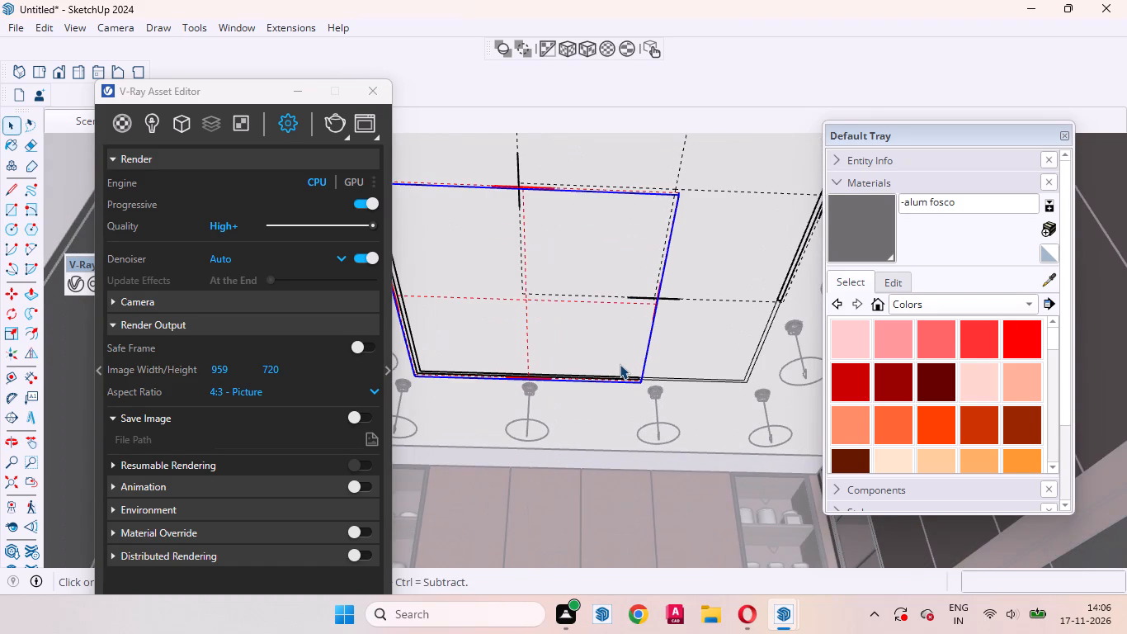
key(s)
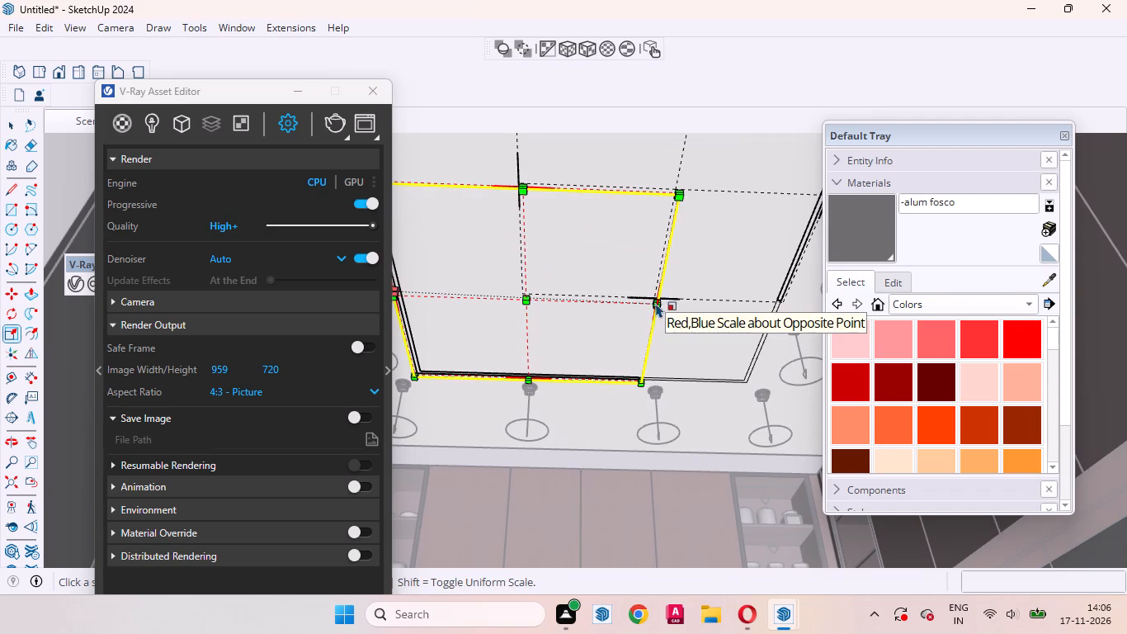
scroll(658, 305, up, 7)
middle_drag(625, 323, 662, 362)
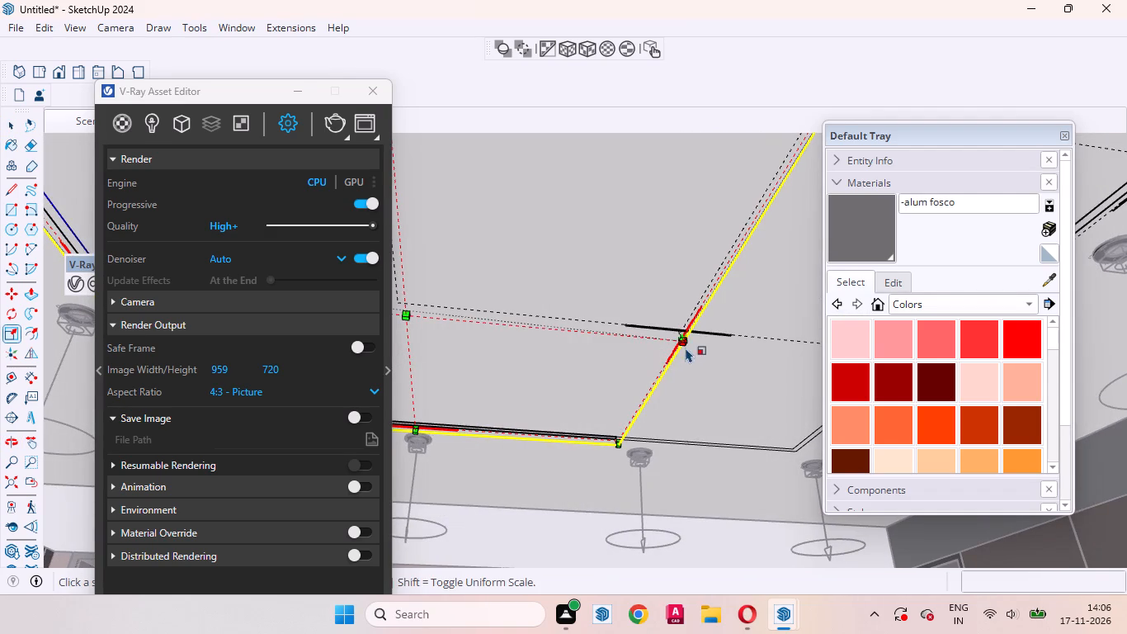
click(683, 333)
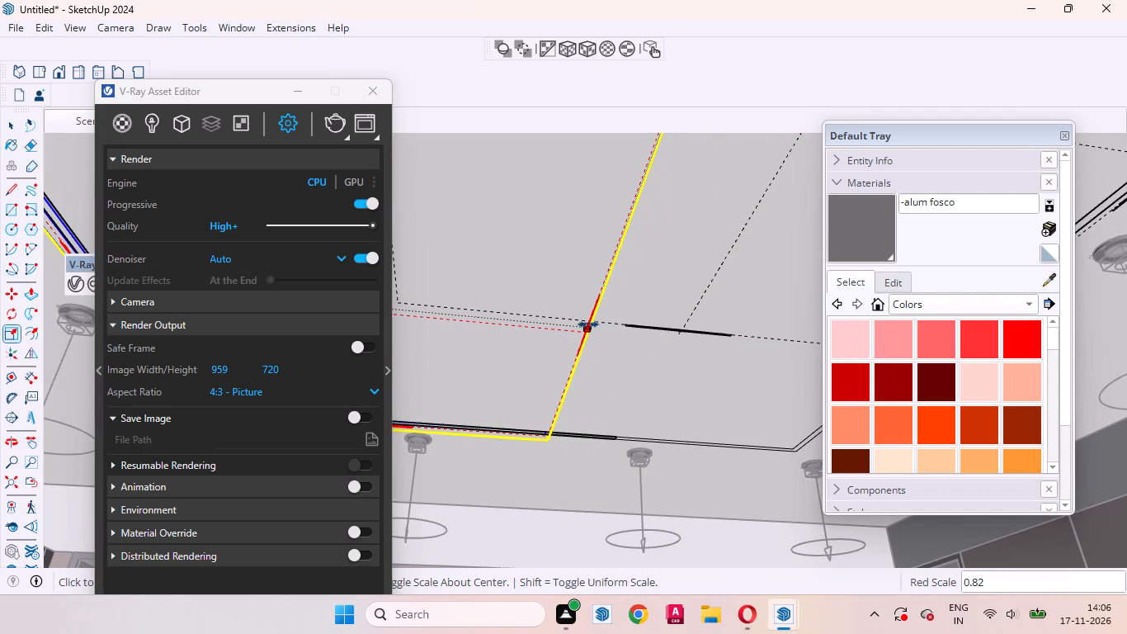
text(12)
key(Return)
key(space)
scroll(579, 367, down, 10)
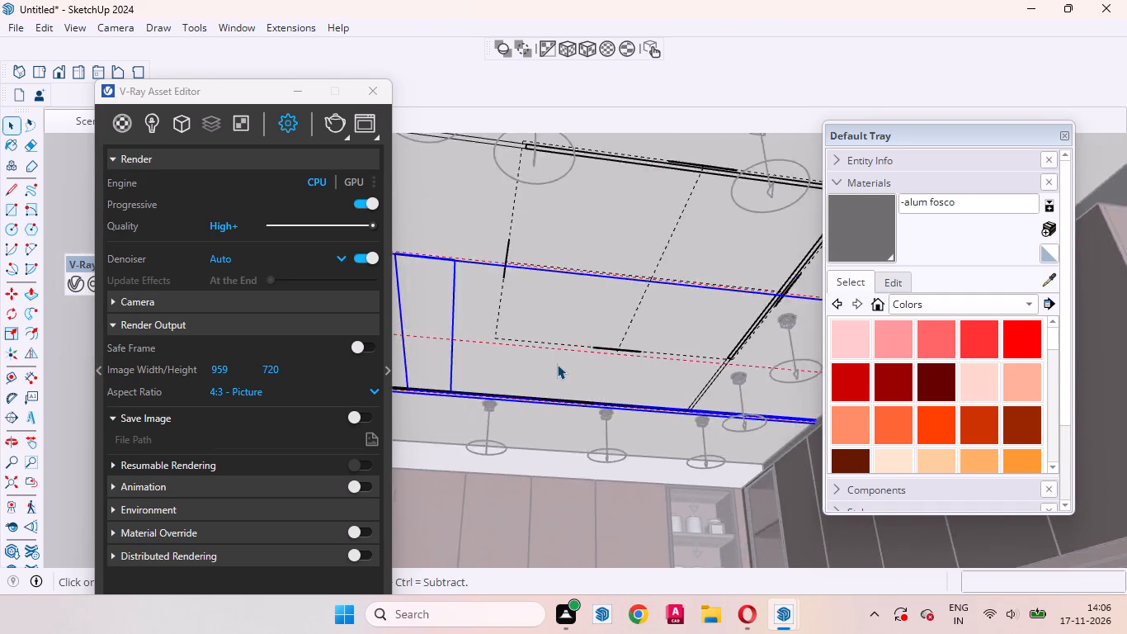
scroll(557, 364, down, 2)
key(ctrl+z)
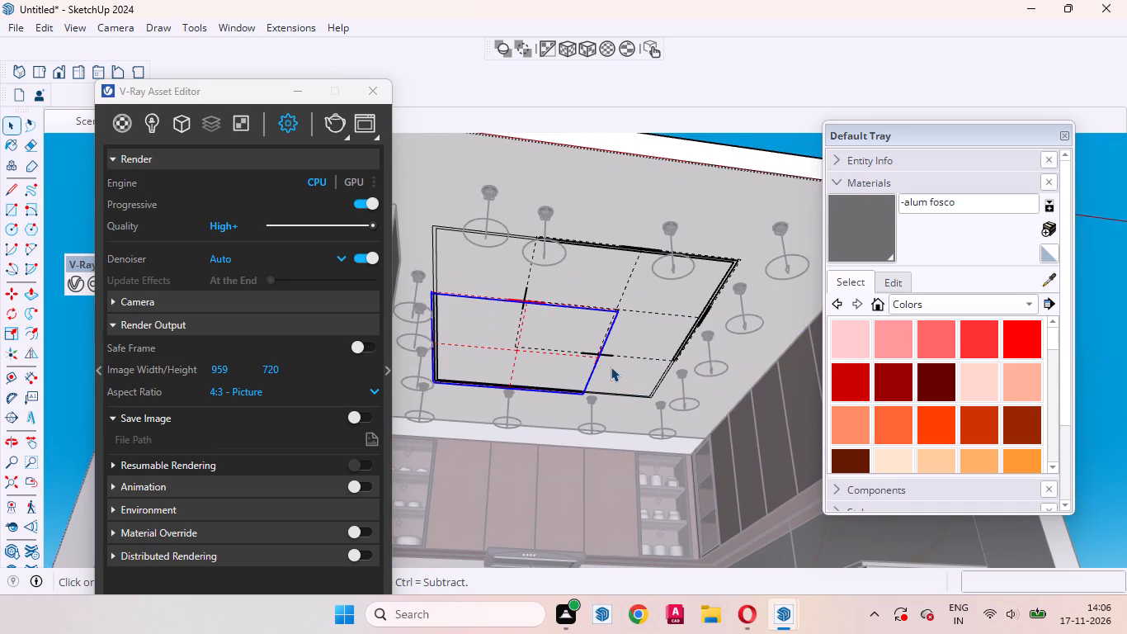
Scale the selected rectangle light in the ceiling recess to about 0.67 along the red axis.
key(s)
click(603, 348)
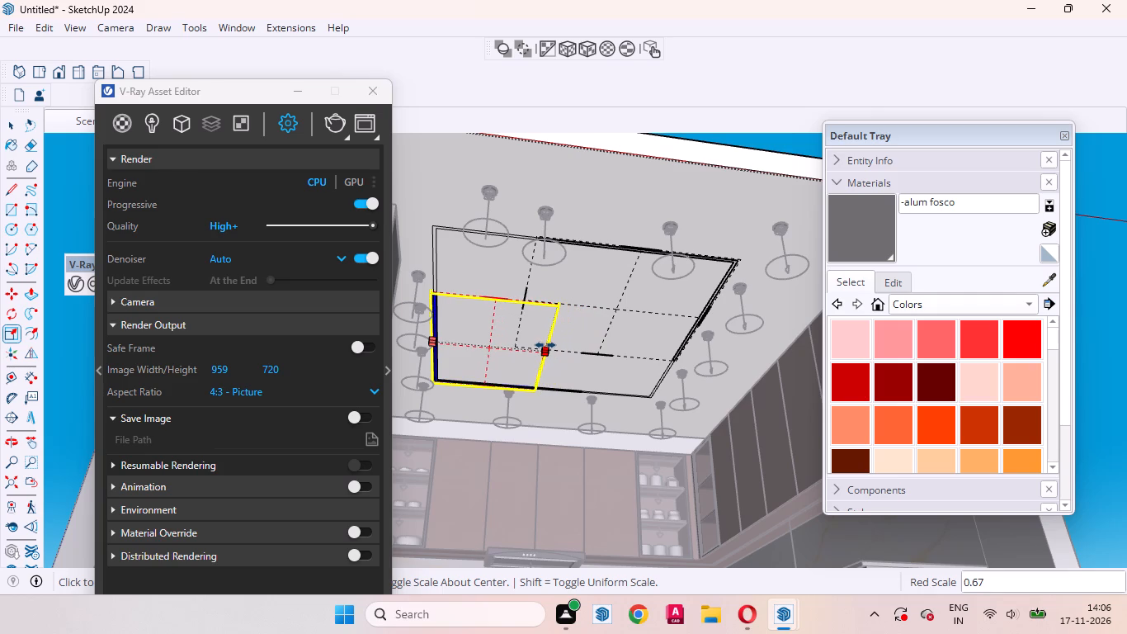
click(545, 345)
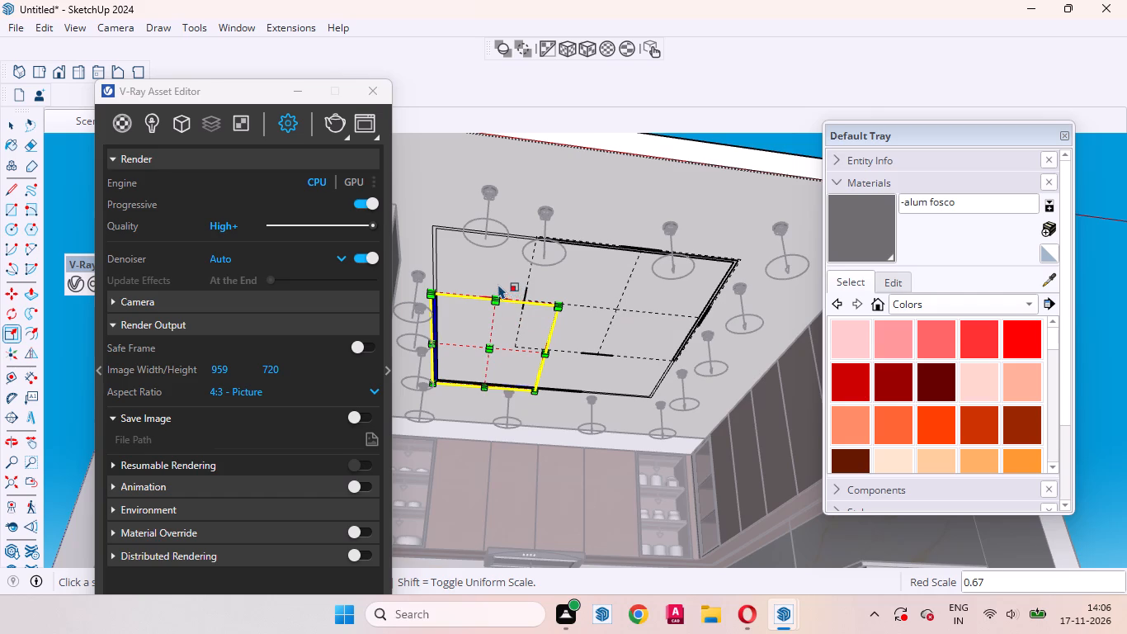
scroll(502, 291, up, 6)
middle_drag(497, 300, 431, 324)
scroll(553, 292, down, 3)
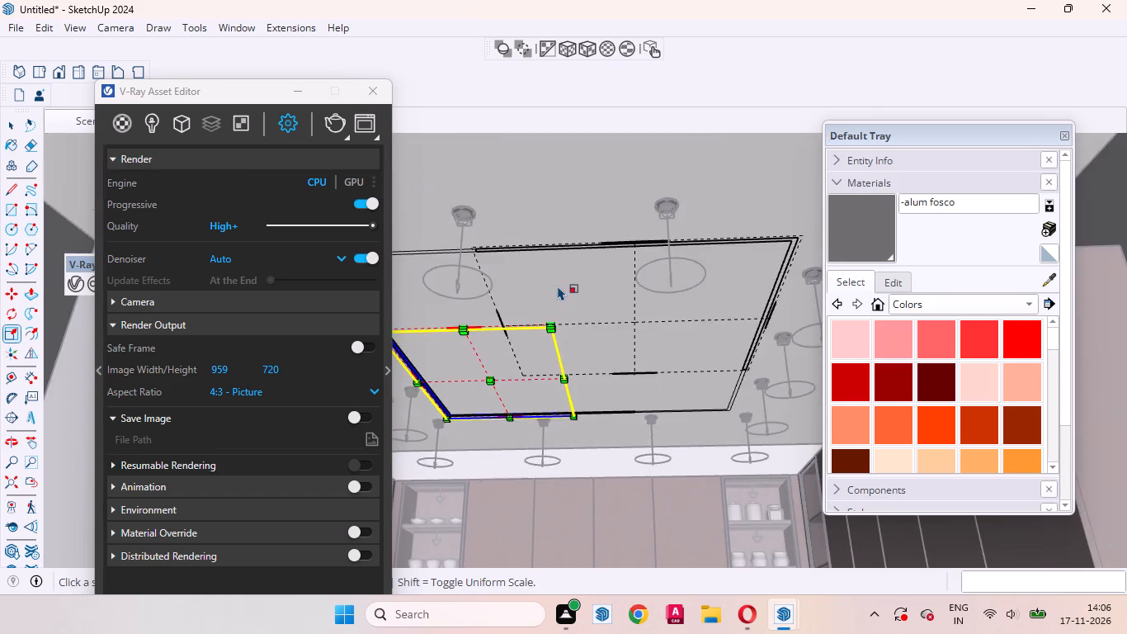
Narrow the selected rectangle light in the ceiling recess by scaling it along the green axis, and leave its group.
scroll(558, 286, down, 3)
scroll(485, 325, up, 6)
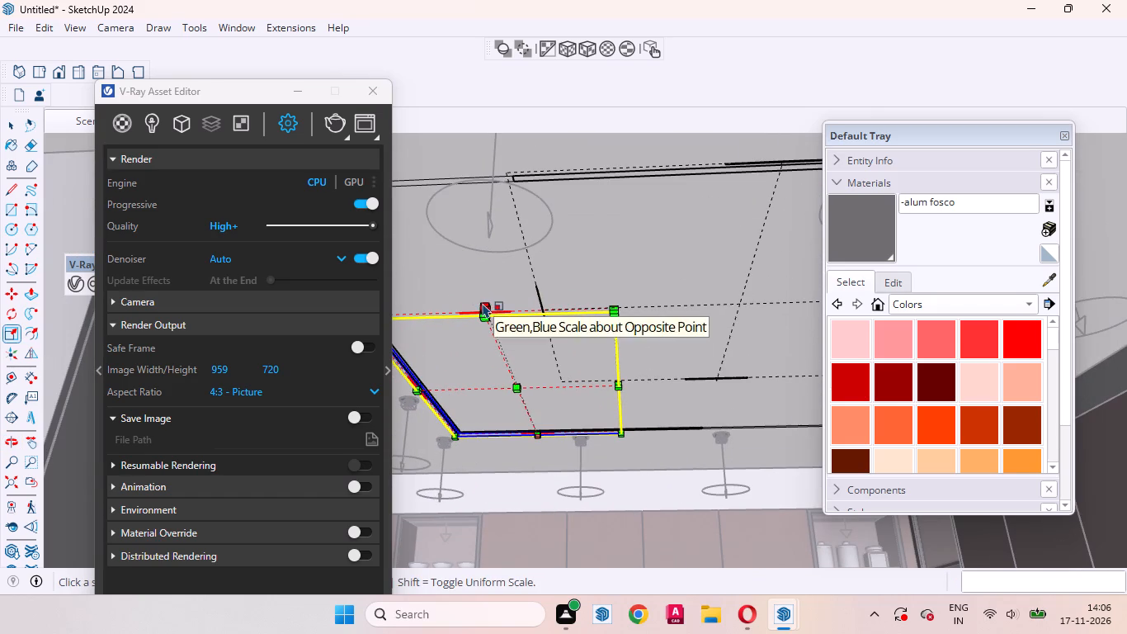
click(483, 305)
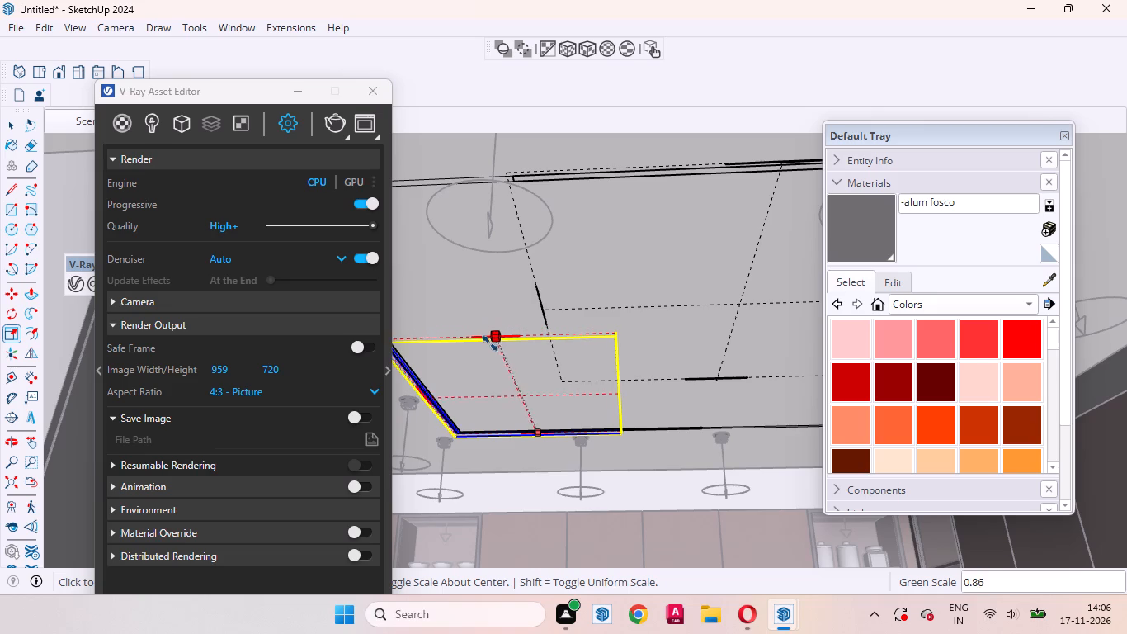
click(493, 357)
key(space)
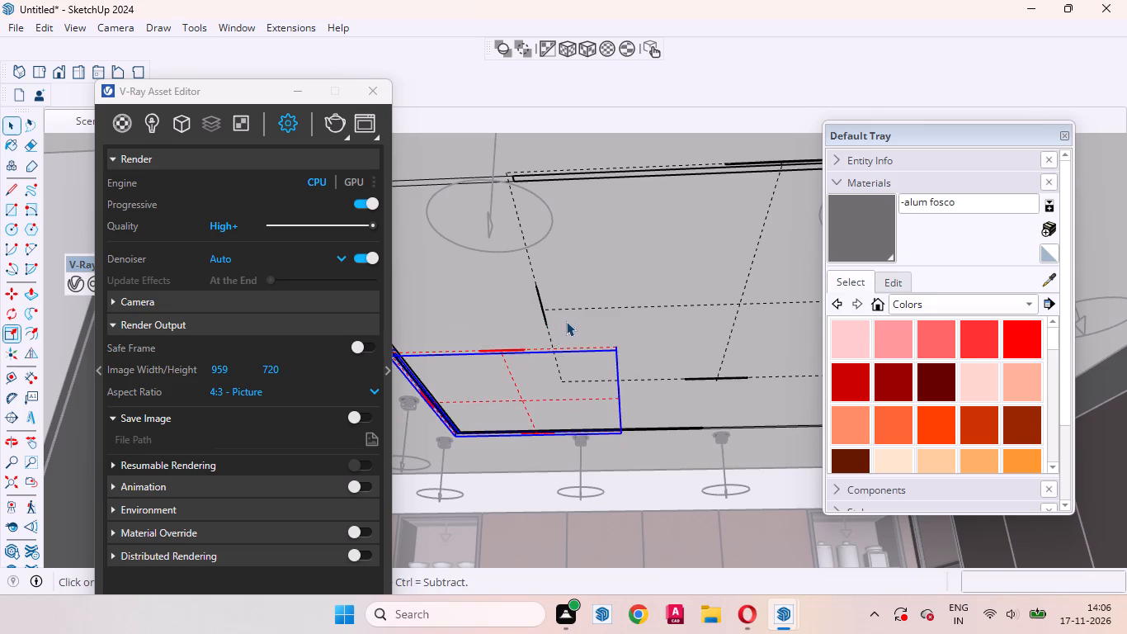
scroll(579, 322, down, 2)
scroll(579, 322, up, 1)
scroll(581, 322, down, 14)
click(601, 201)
Examine the resized rectangle light and the strip lights along the edge of the ceiling recess up close.
scroll(543, 325, up, 8)
middle_drag(566, 351, 550, 288)
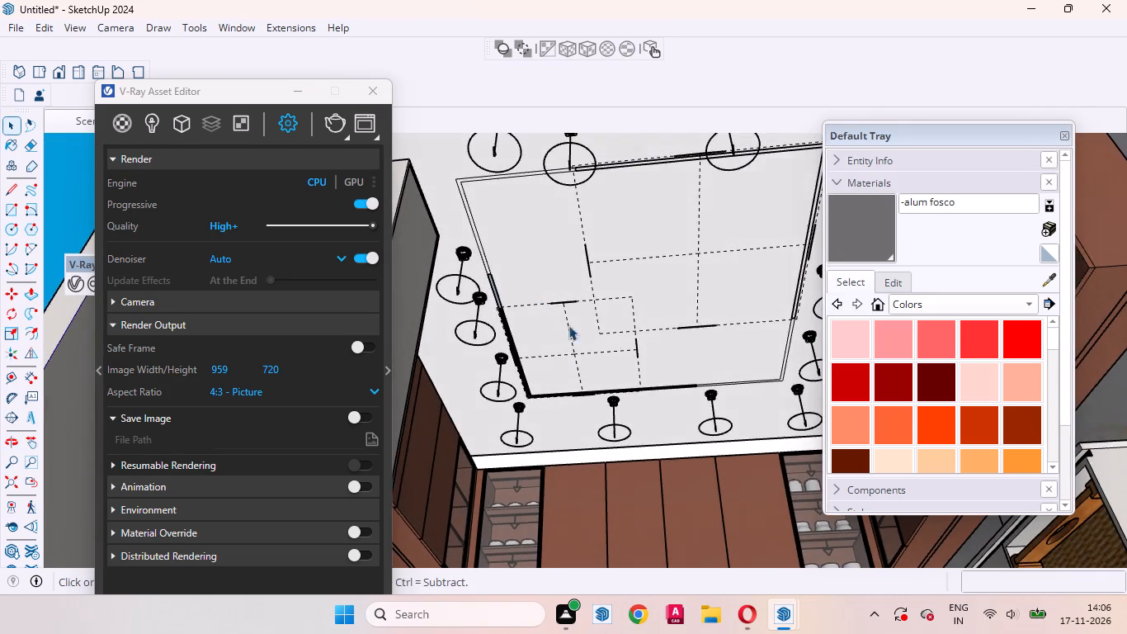
scroll(617, 376, up, 3)
middle_drag(631, 403, 653, 383)
scroll(470, 323, up, 10)
middle_drag(441, 253, 490, 236)
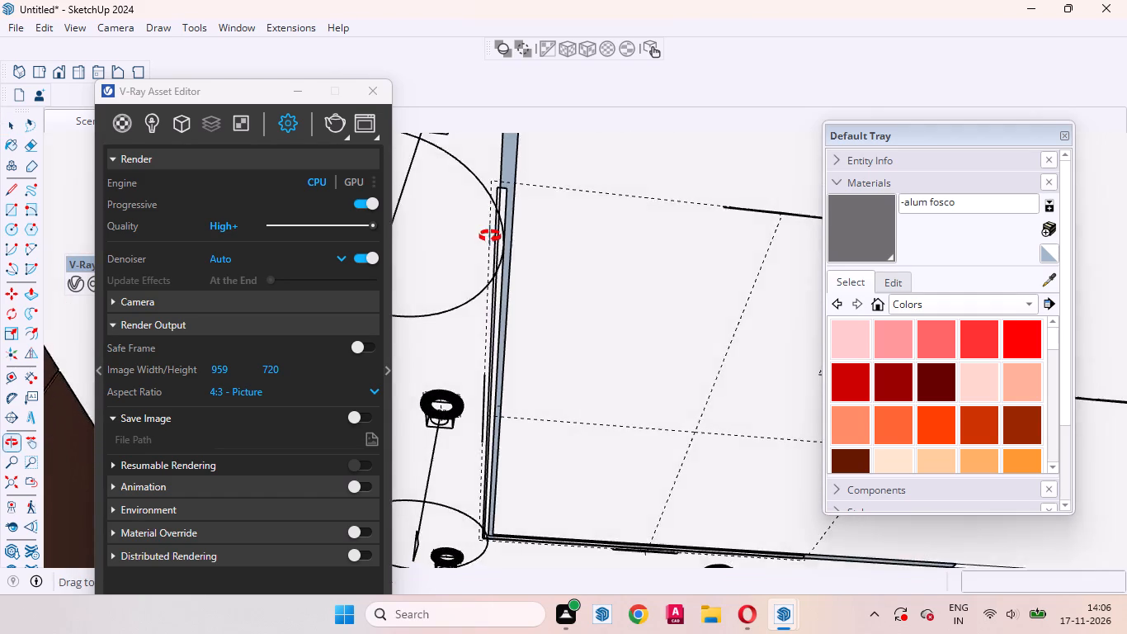
middle_drag(490, 236, 461, 225)
scroll(475, 194, up, 5)
click(475, 177)
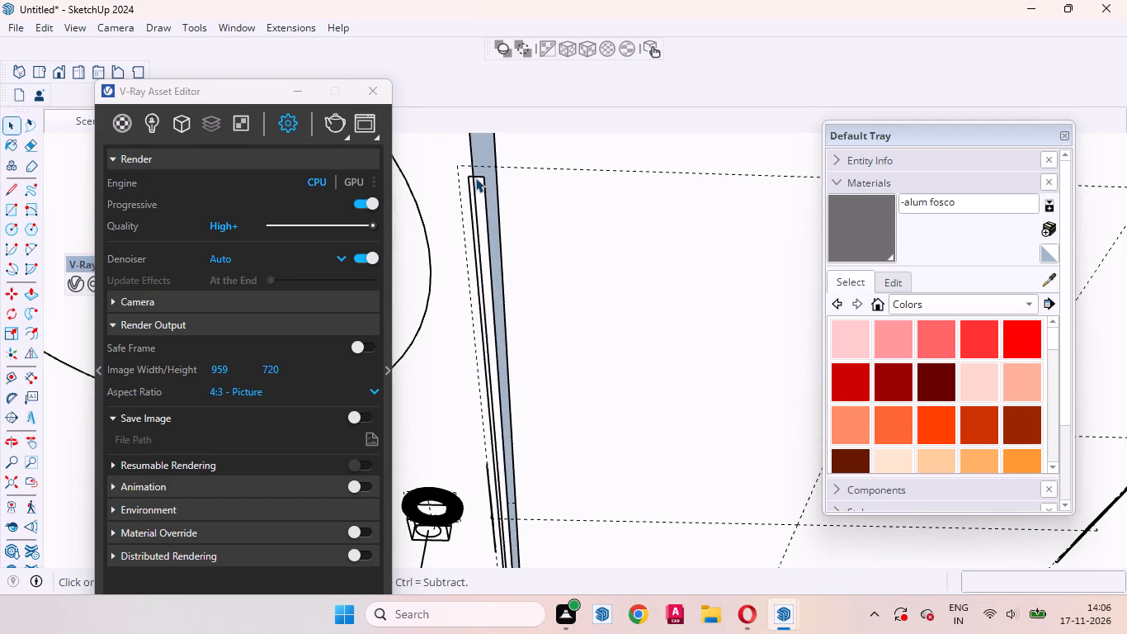
scroll(417, 217, down, 3)
Return to Scene 1, run a V-Ray test render, abort it and put the frame buffer away.
click(64, 119)
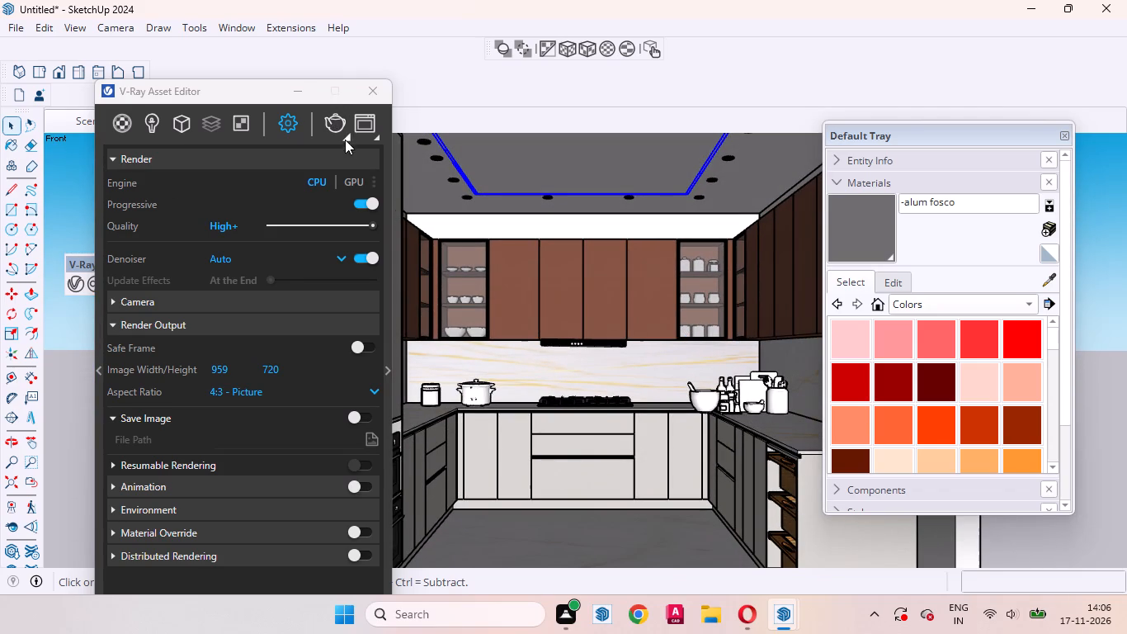
click(345, 141)
click(336, 125)
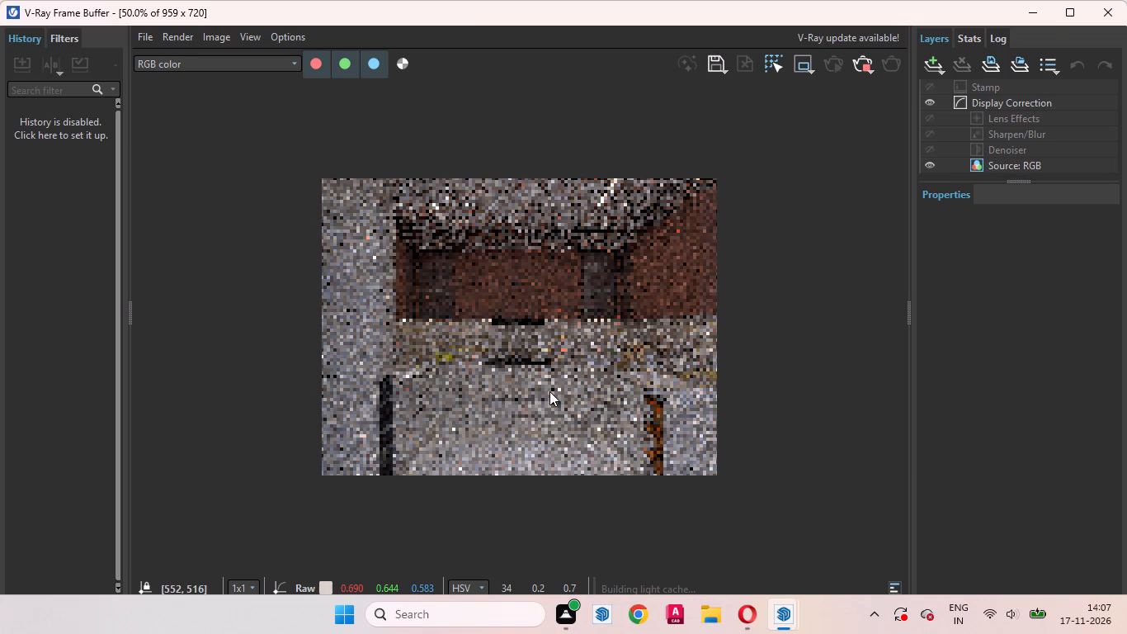
click(861, 64)
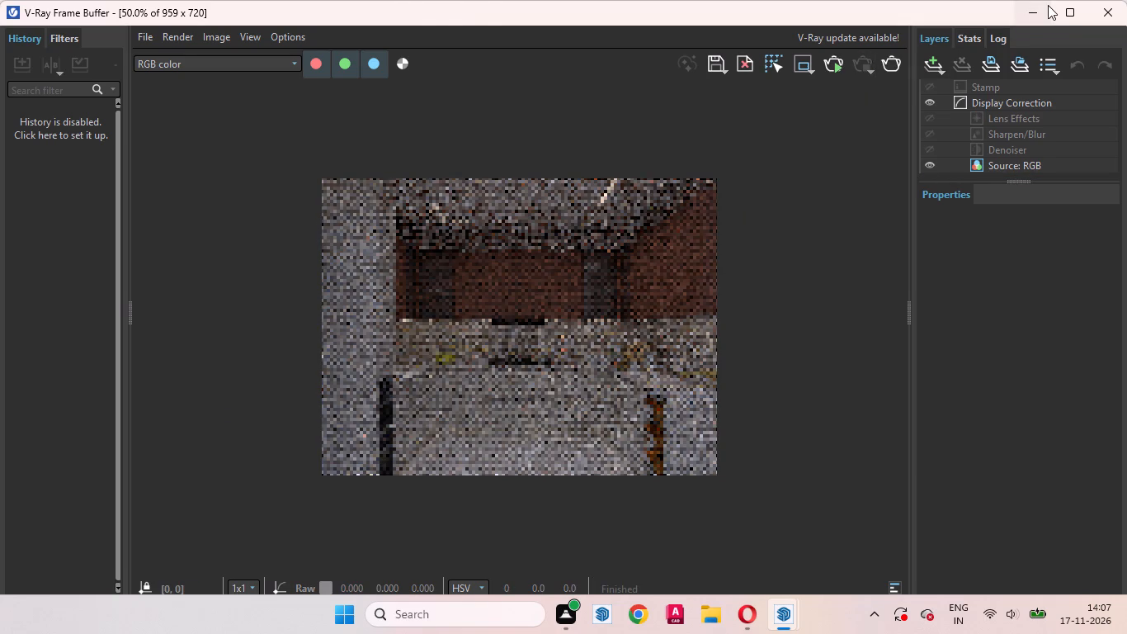
click(1048, 5)
Deselect the ceiling and undo the recent scaling of the rectangle light in the ceiling recess.
scroll(673, 316, down, 2)
scroll(674, 339, up, 1)
scroll(667, 356, down, 4)
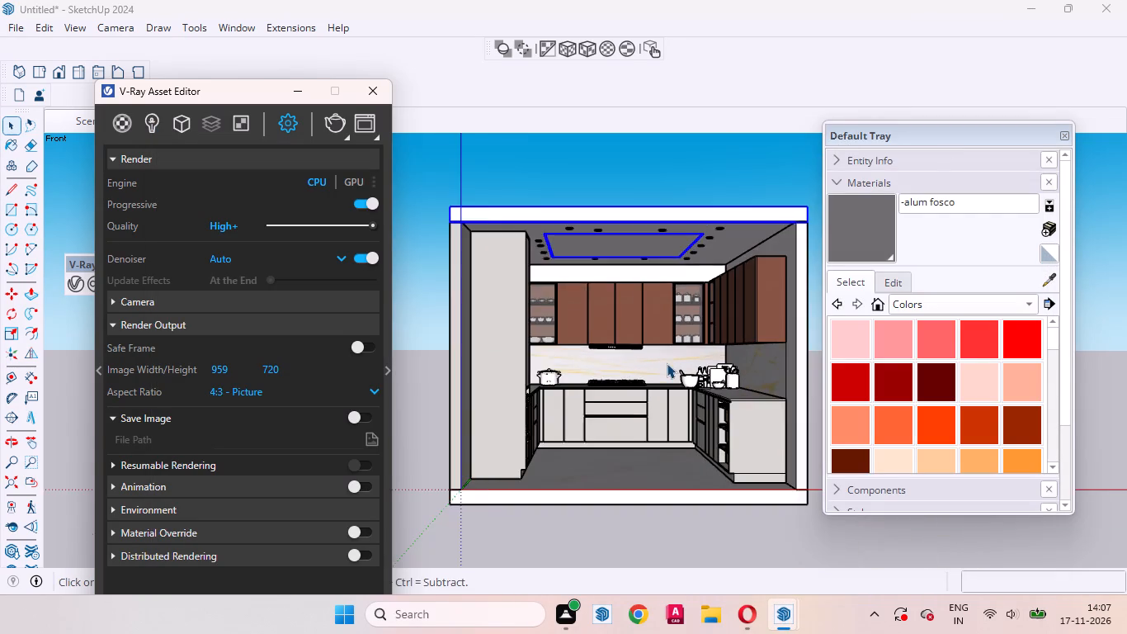
scroll(662, 366, down, 3)
click(649, 225)
scroll(646, 257, up, 6)
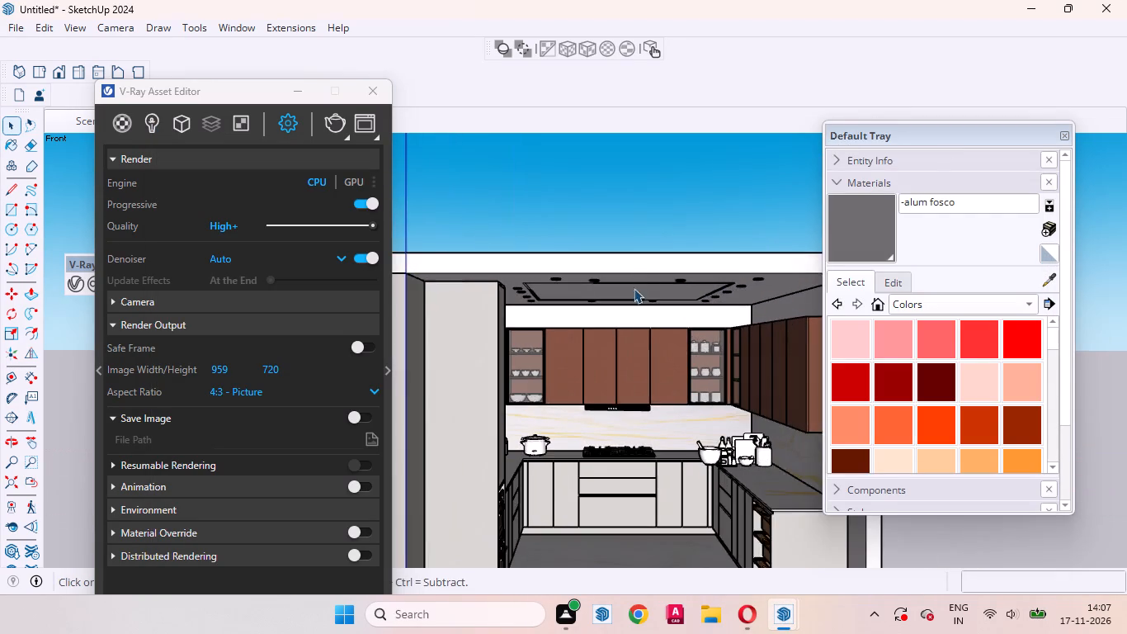
scroll(634, 288, up, 2)
middle_drag(604, 322, 599, 197)
scroll(516, 234, up, 4)
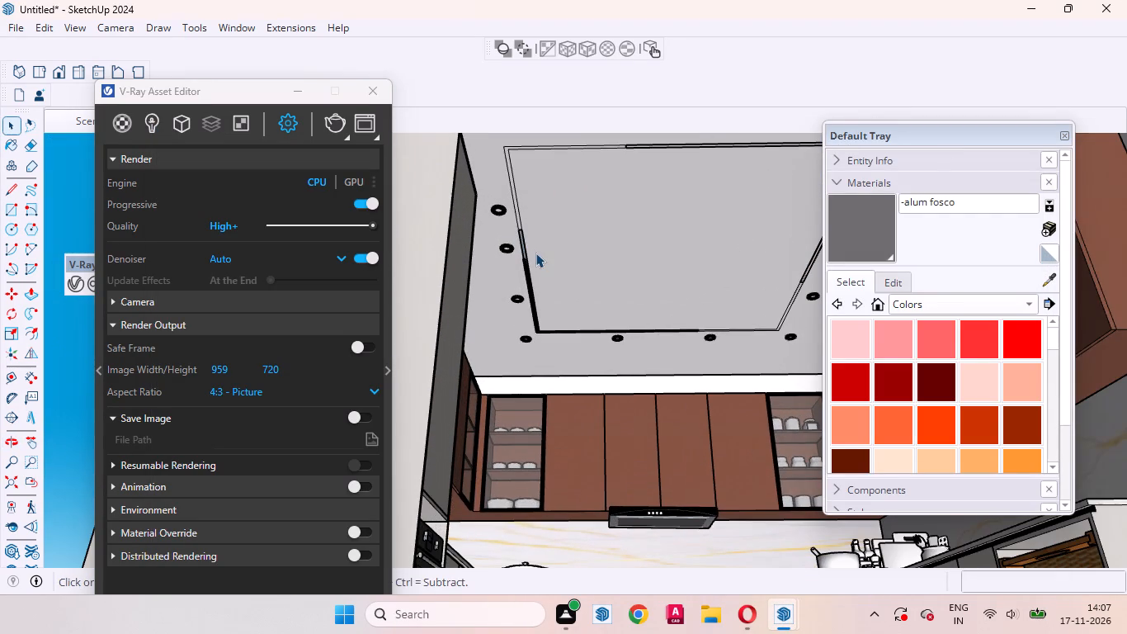
key(ctrl+z)
key(ctrl+z)
key(ctrl+z)
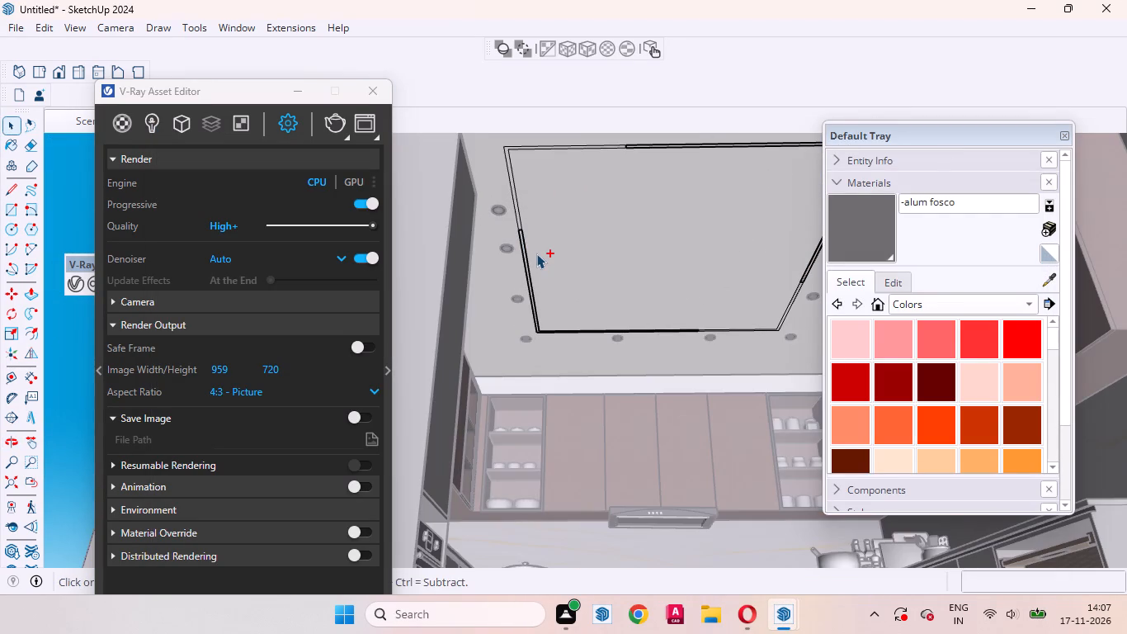
key(ctrl+z)
key(ctrl+z)
key(ctrl+z)
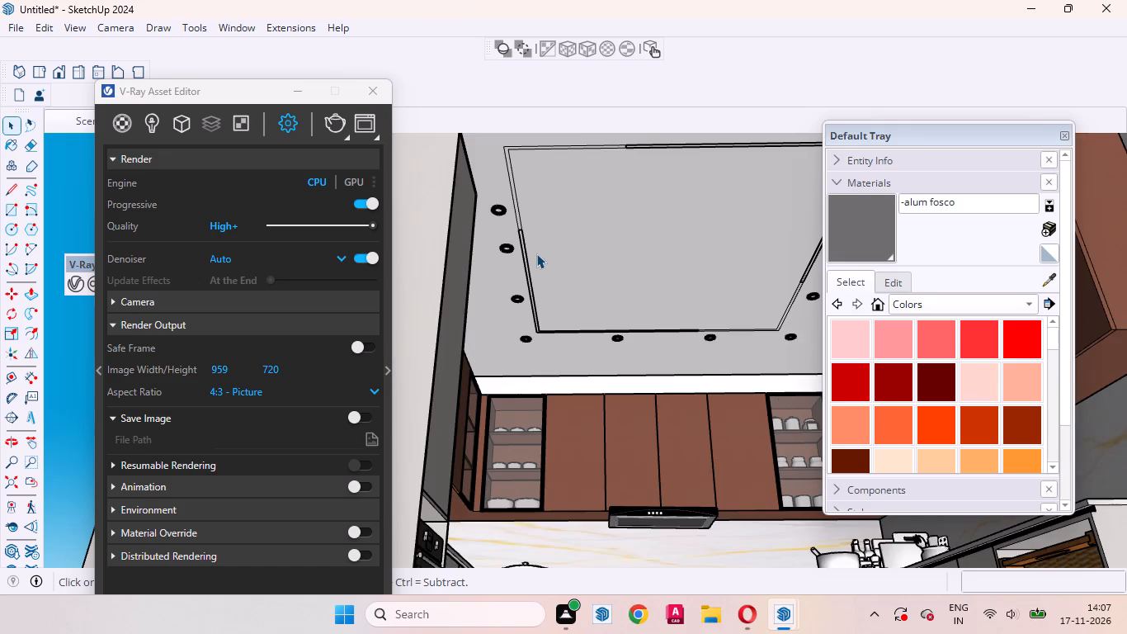
key(ctrl+z)
key(ctrl+z)
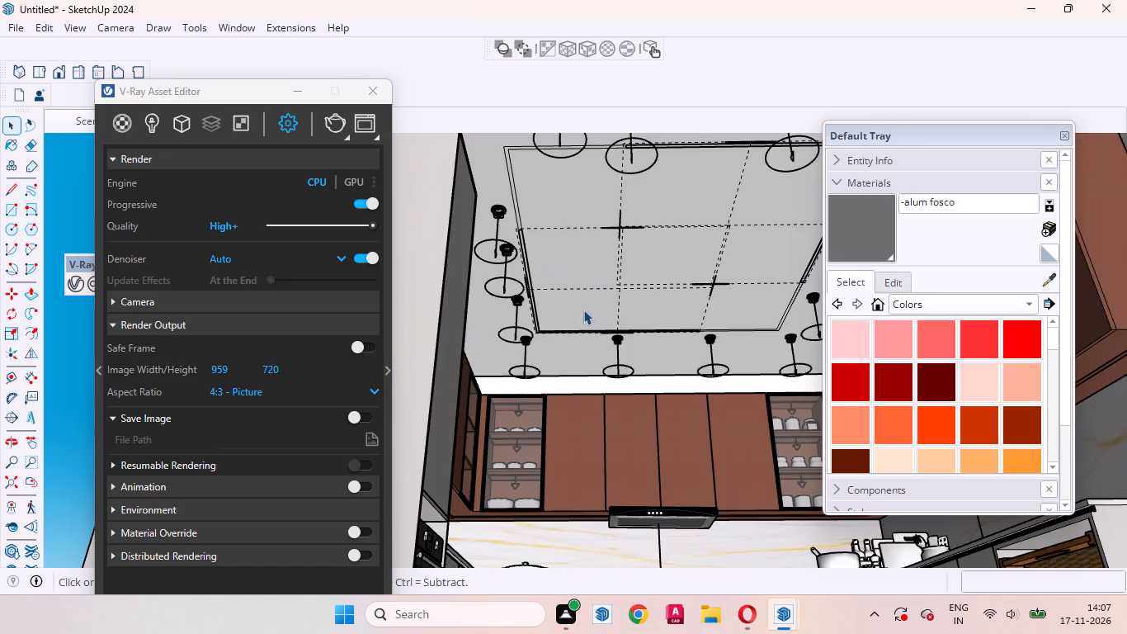
Return to Scene 1 and start a new V-Ray test render.
scroll(583, 312, down, 4)
scroll(579, 329, up, 1)
scroll(579, 329, down, 1)
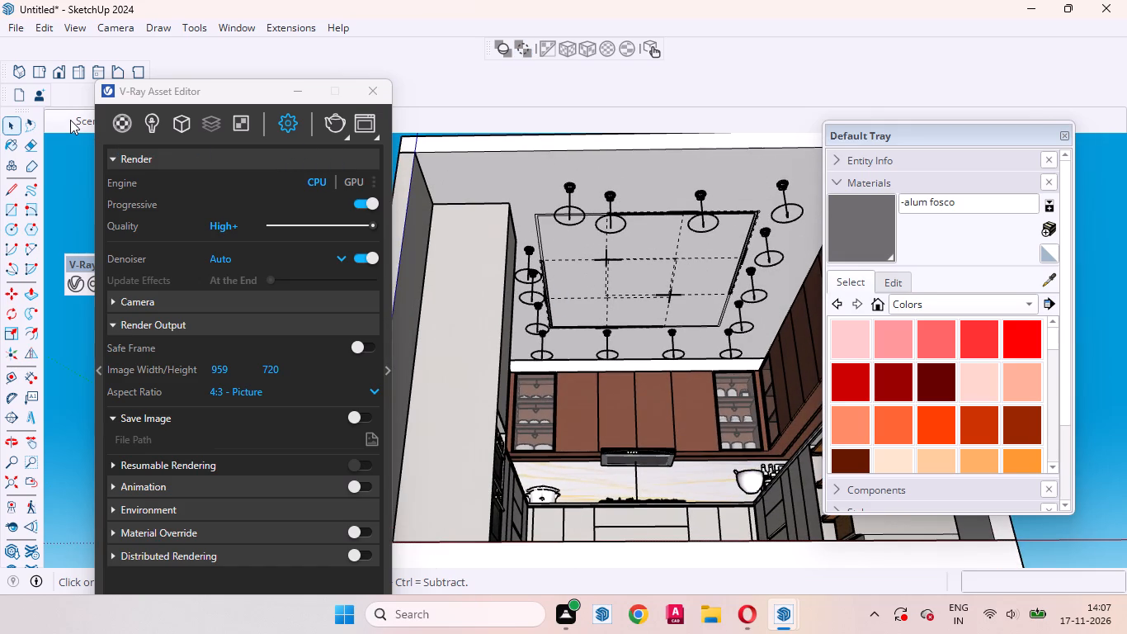
click(70, 120)
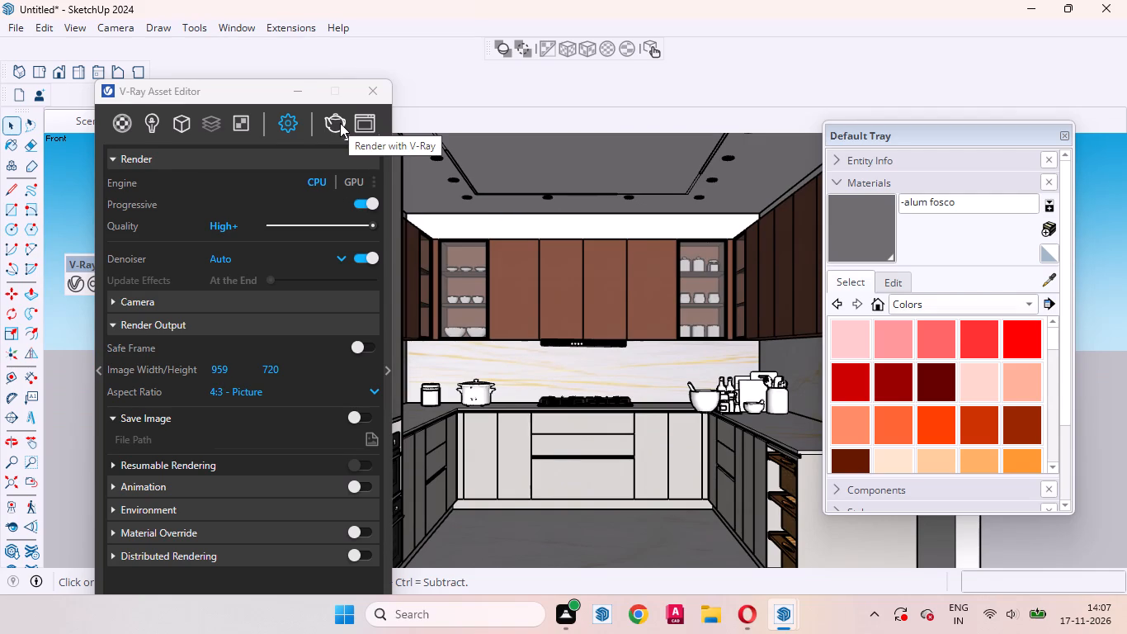
click(340, 123)
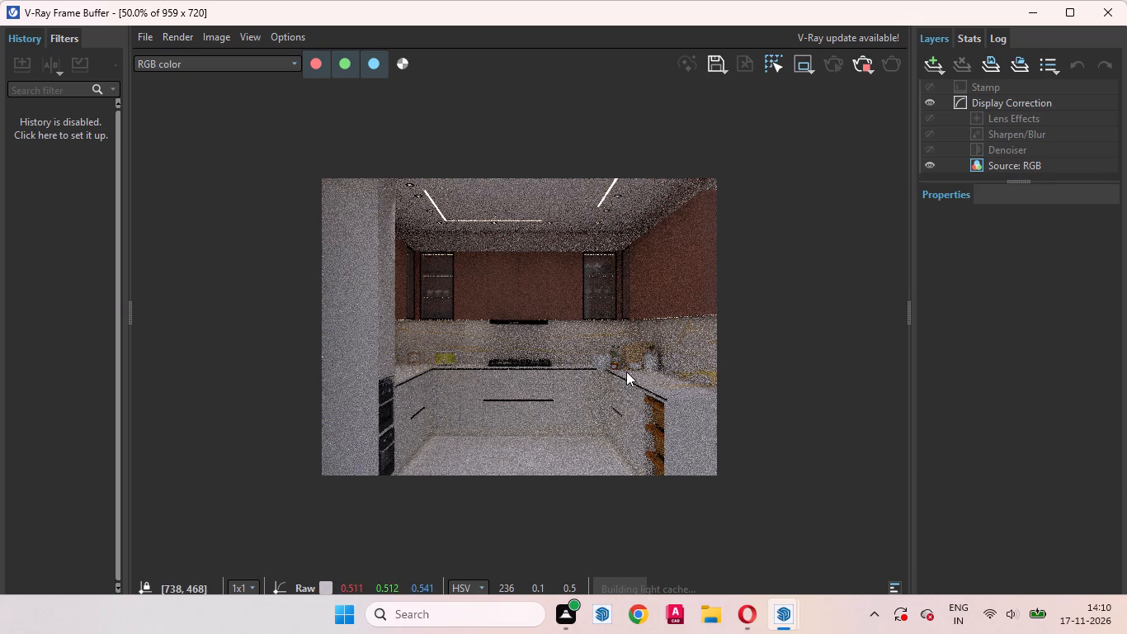
Examine the hob, backsplash and countertop accessories up close in the test render.
scroll(606, 371, up, 2)
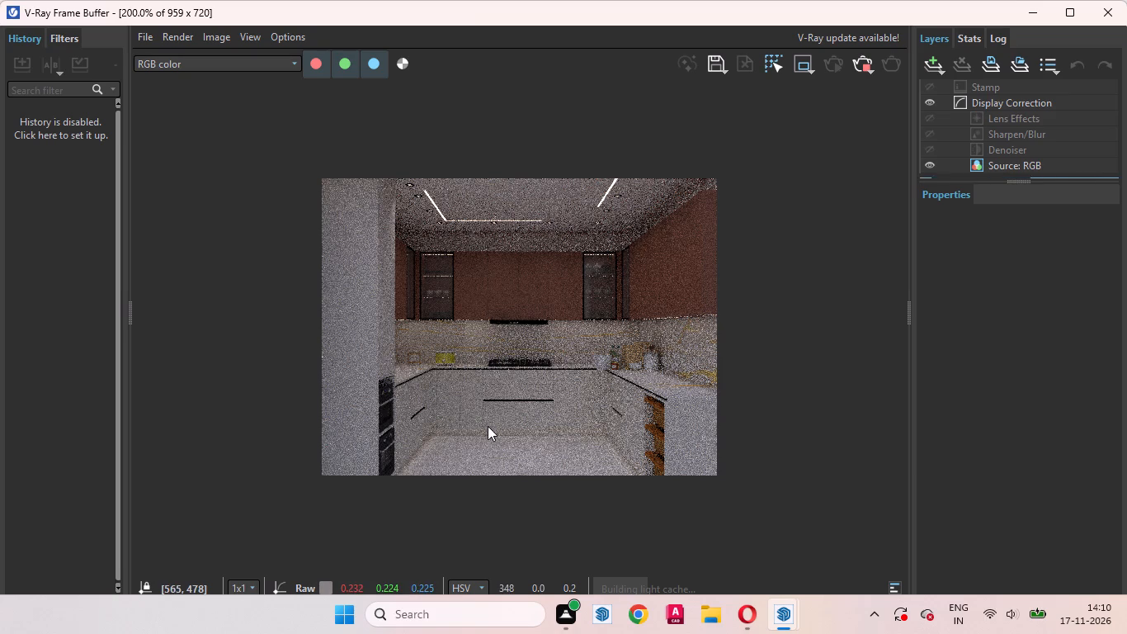
scroll(484, 341, up, 1)
scroll(484, 341, down, 1)
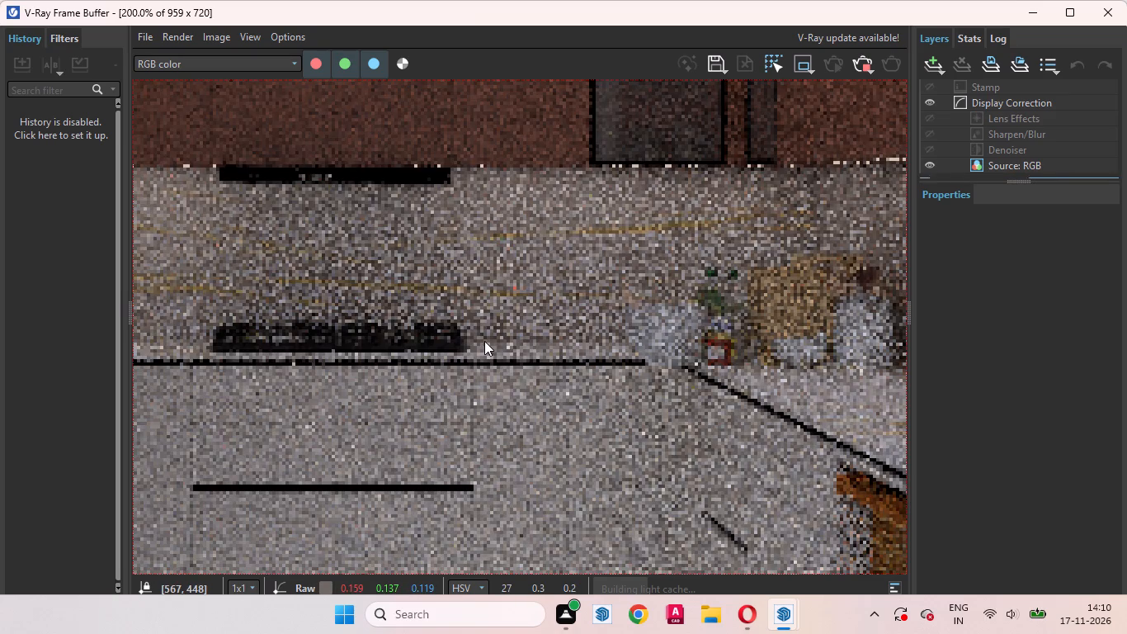
scroll(488, 338, down, 1)
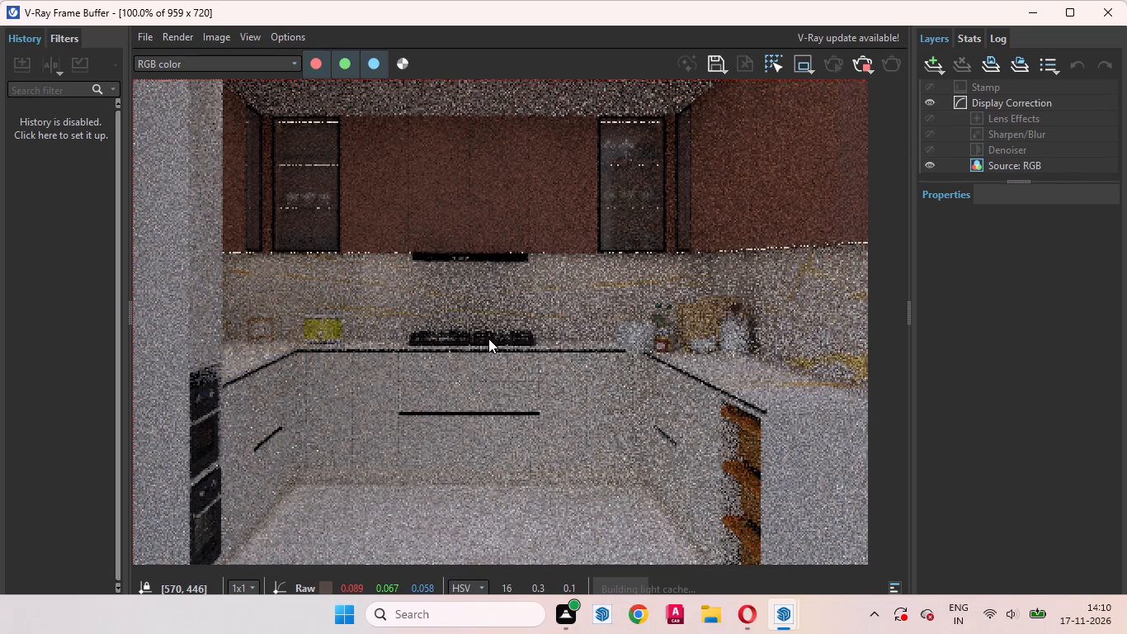
scroll(653, 334, up, 1)
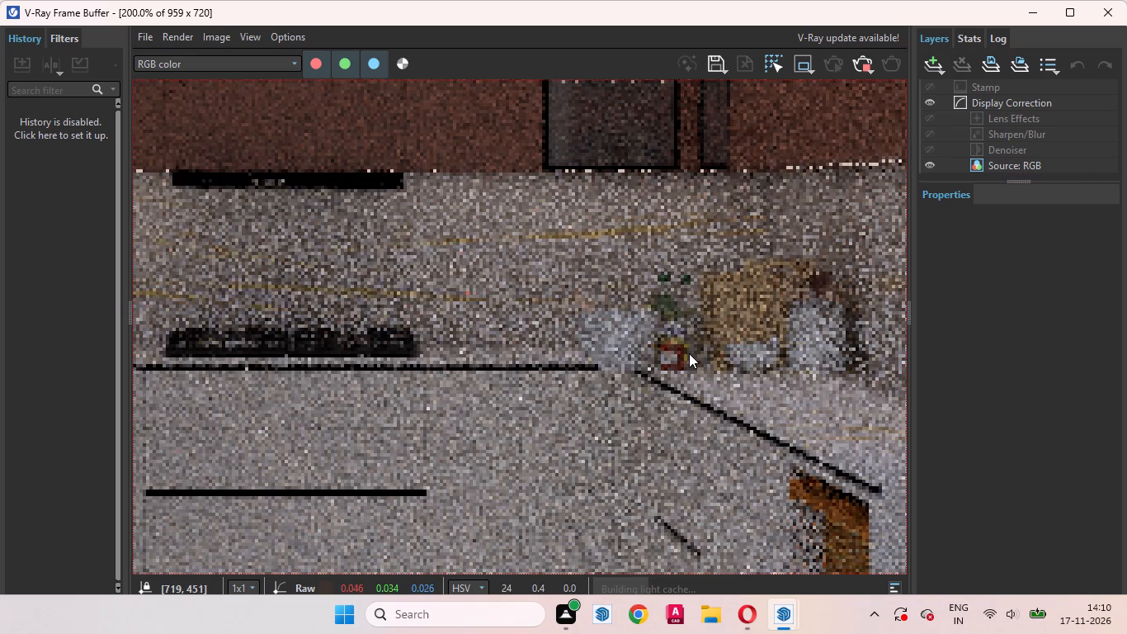
scroll(709, 353, up, 1)
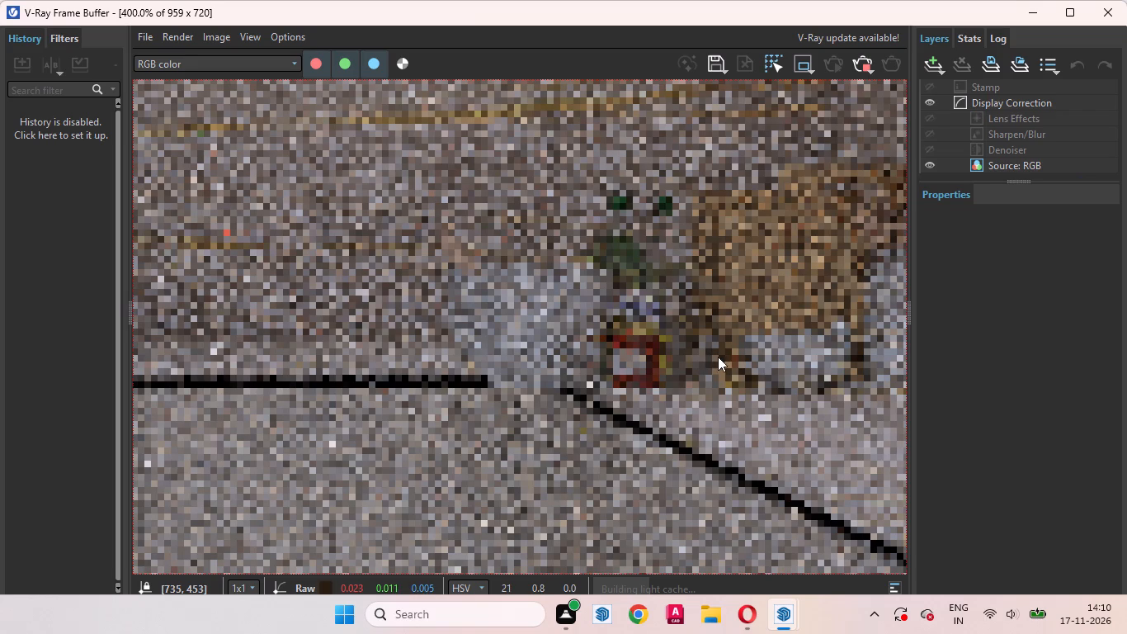
middle_click(714, 357)
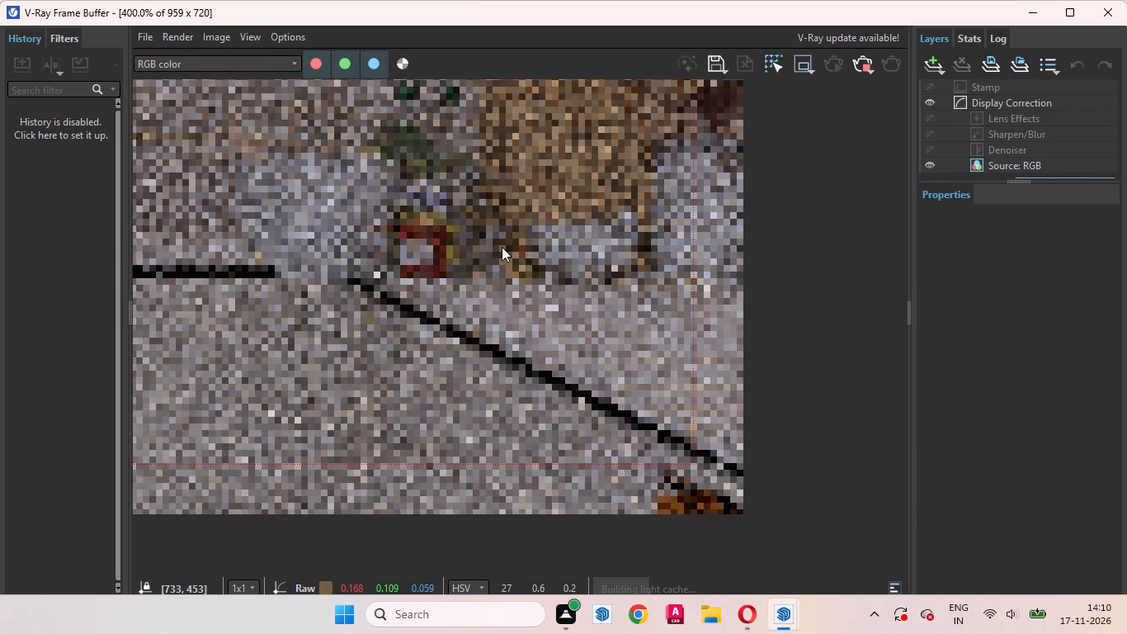
click(648, 263)
click(671, 315)
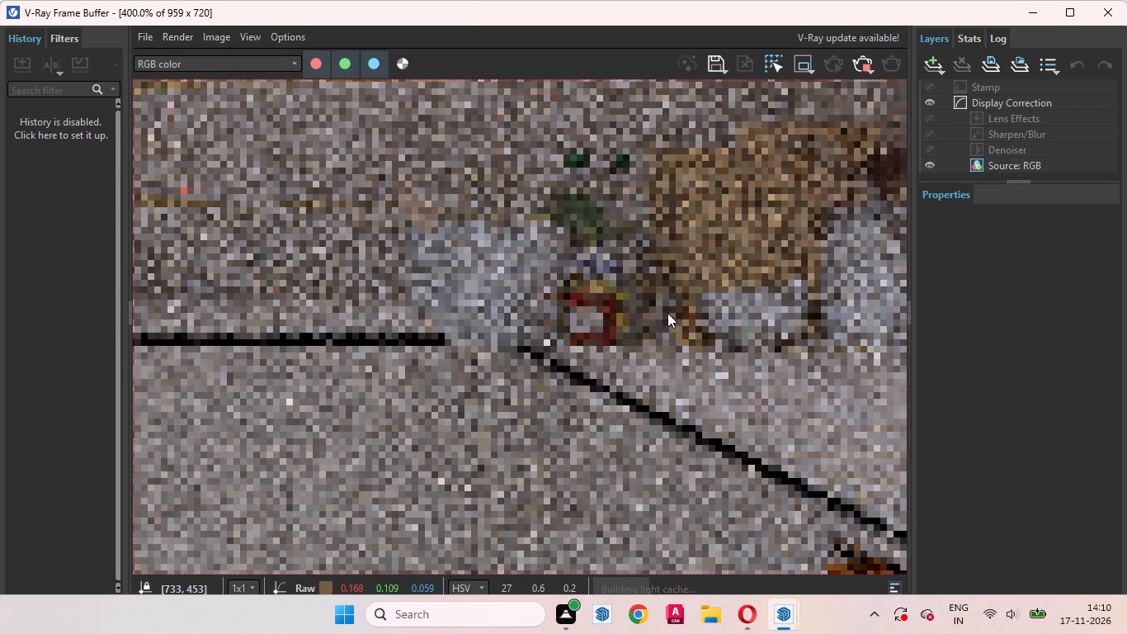
scroll(756, 319, down, 3)
click(644, 300)
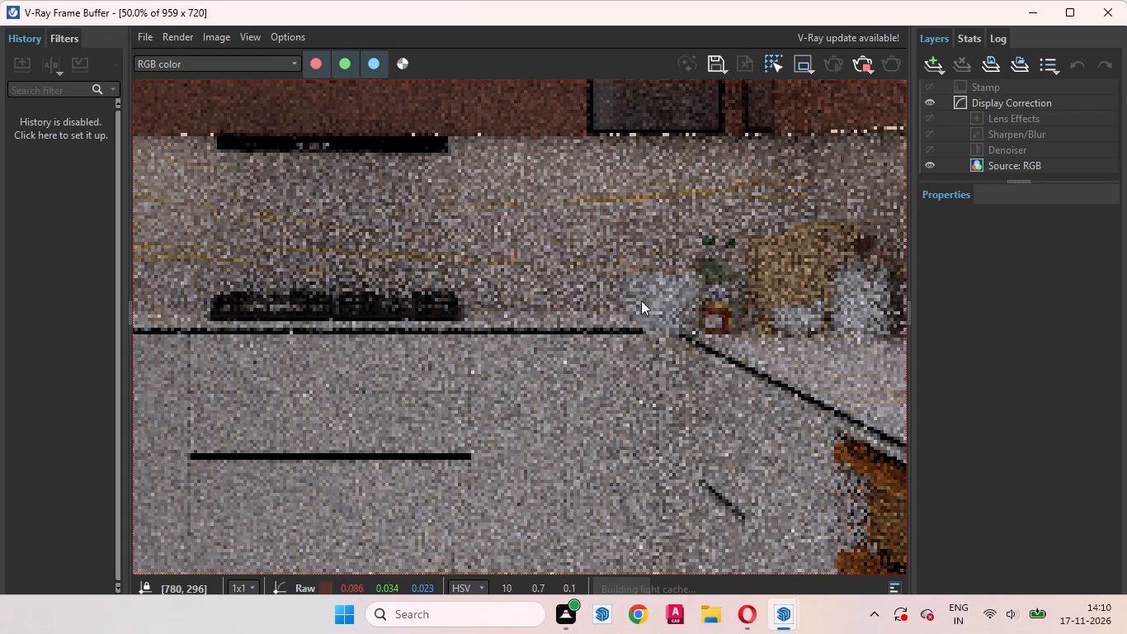
middle_drag(646, 337, 663, 256)
scroll(664, 299, down, 1)
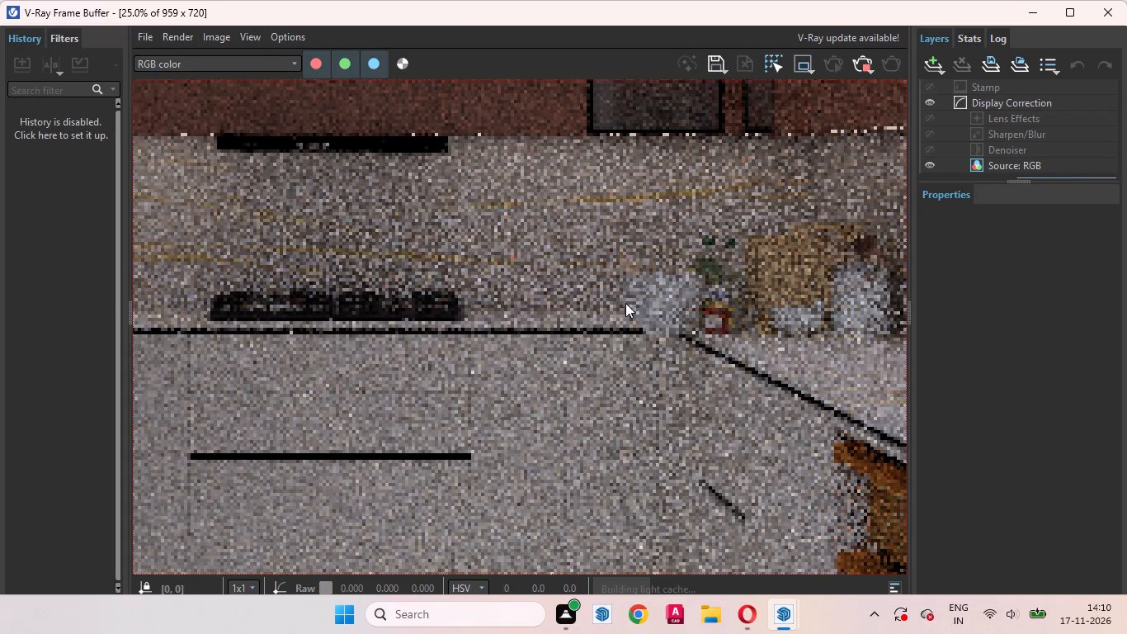
scroll(513, 342, up, 1)
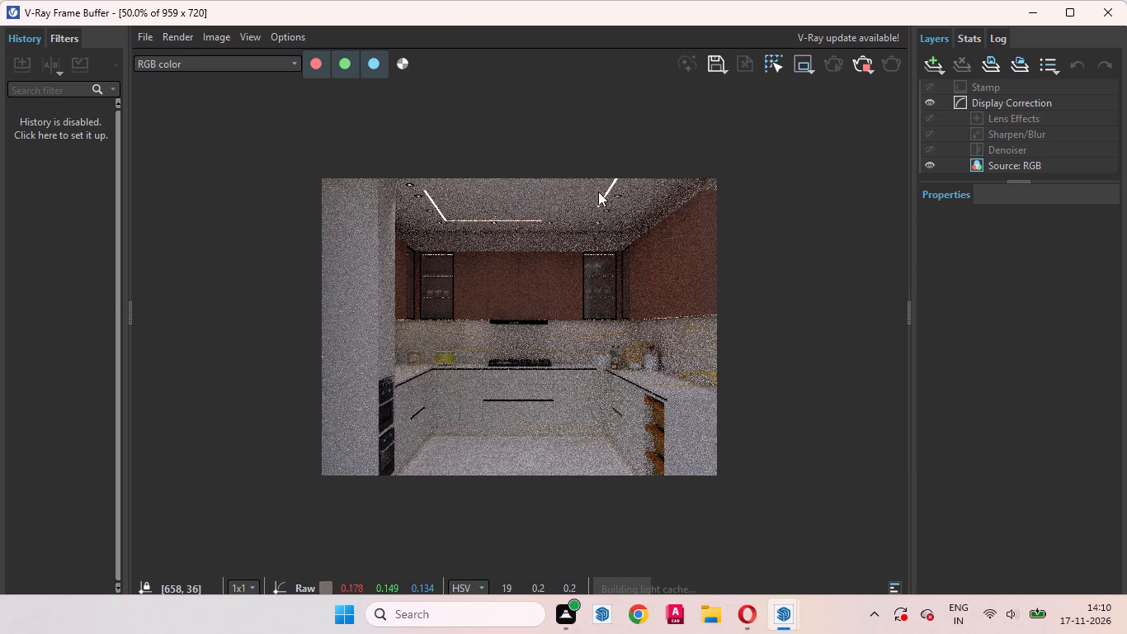
Examine the ceiling strip lights, wall cabinets and base cabinets in the test render.
scroll(667, 186, up, 1)
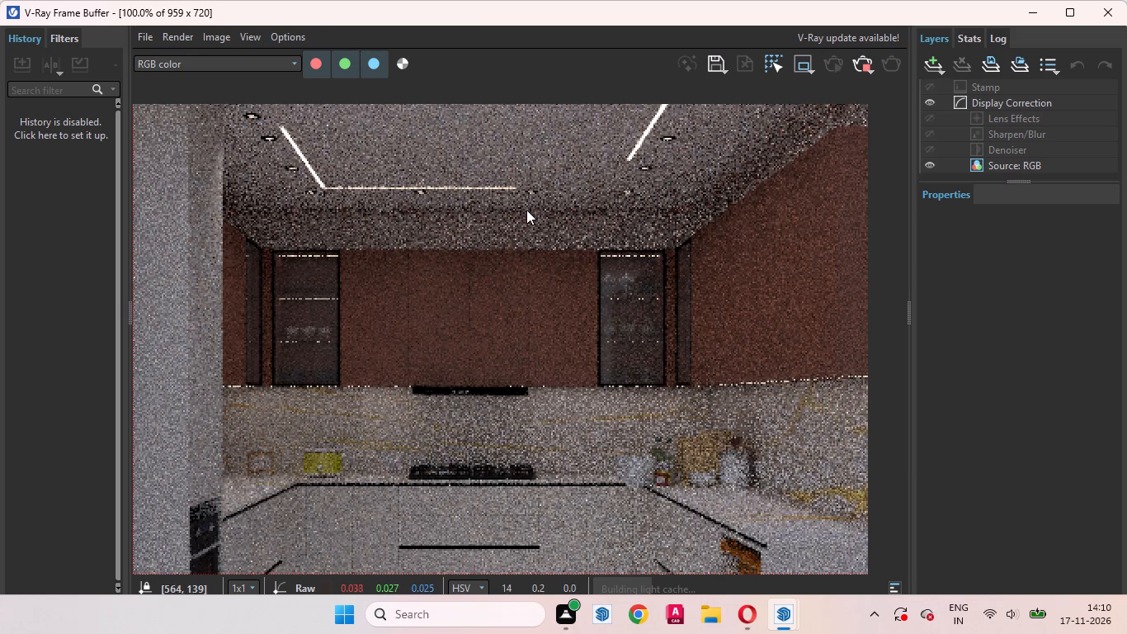
scroll(526, 210, up, 1)
scroll(605, 258, down, 1)
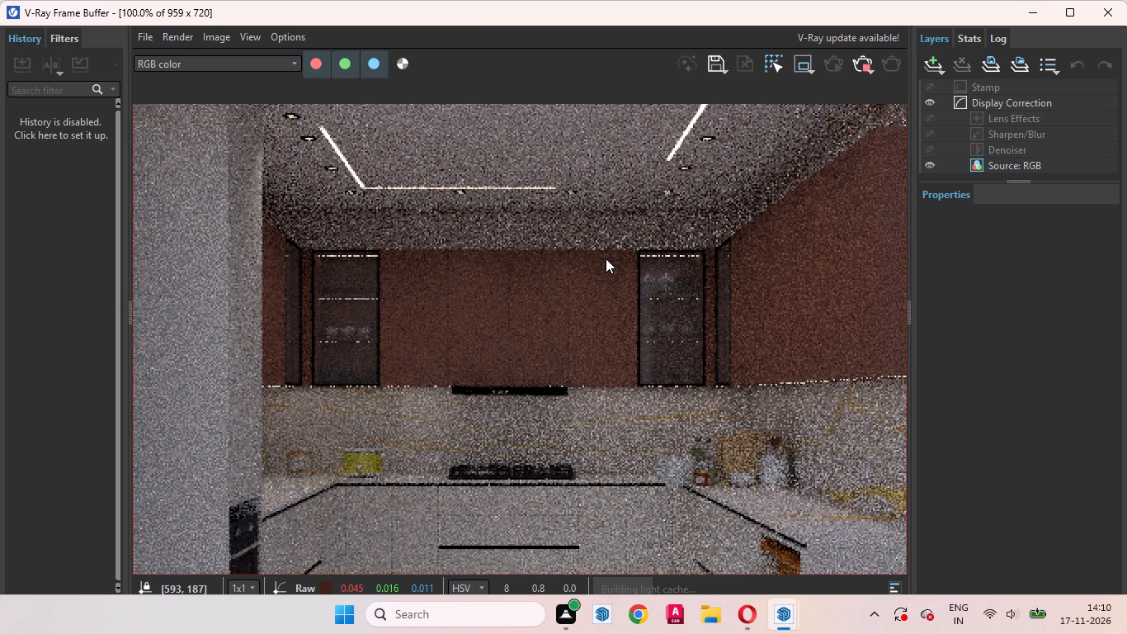
scroll(614, 282, down, 1)
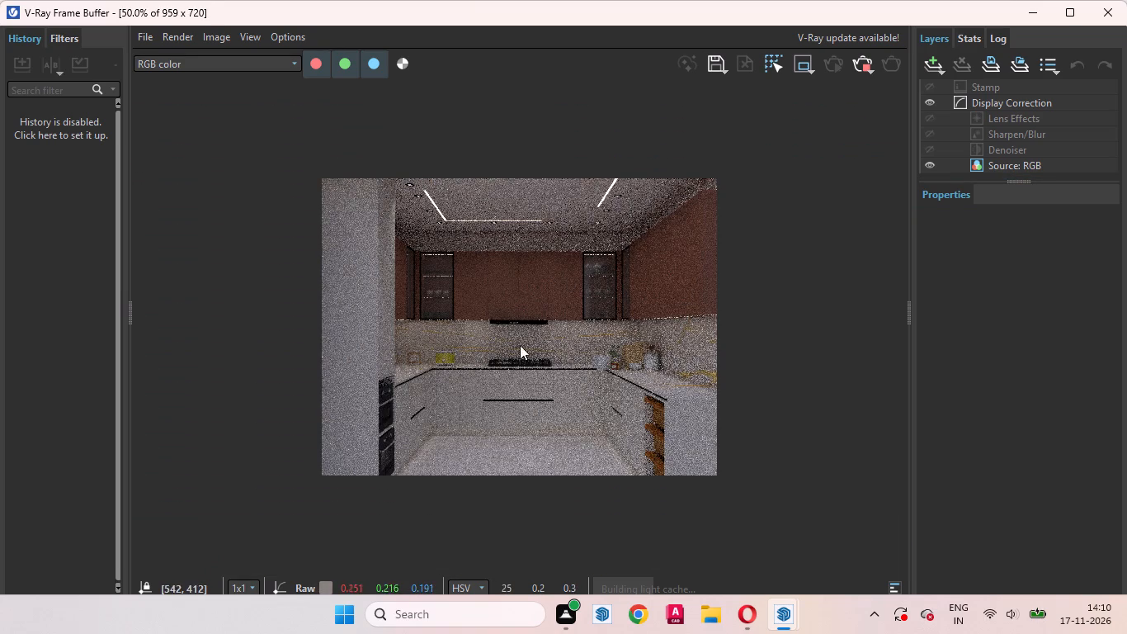
scroll(540, 341, up, 1)
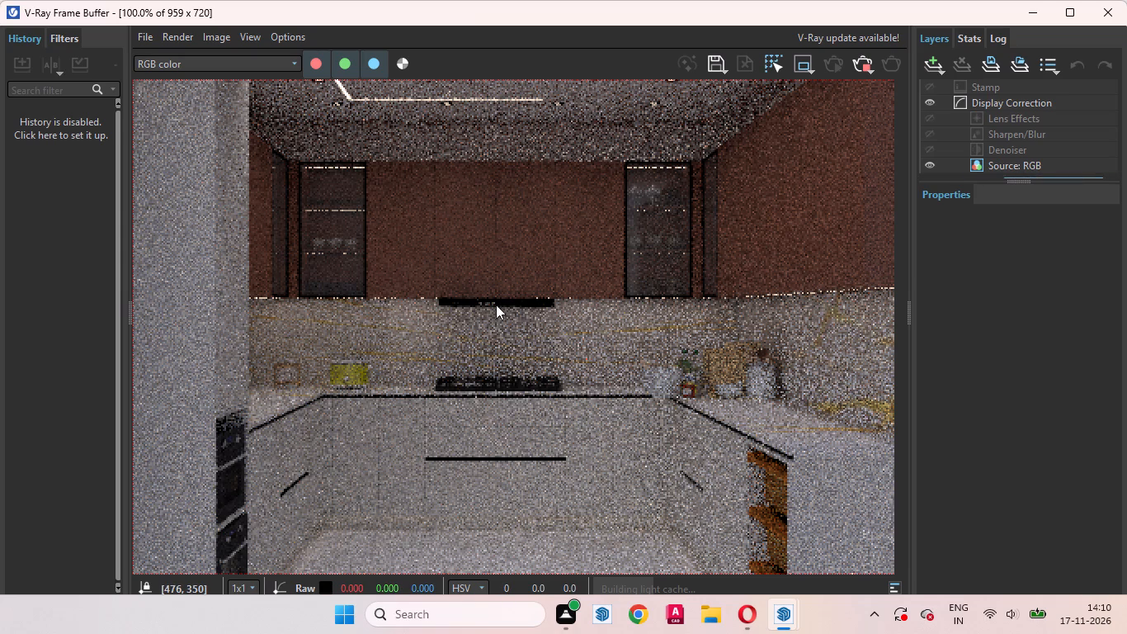
middle_drag(496, 305, 629, 195)
middle_drag(355, 402, 507, 494)
scroll(371, 422, down, 1)
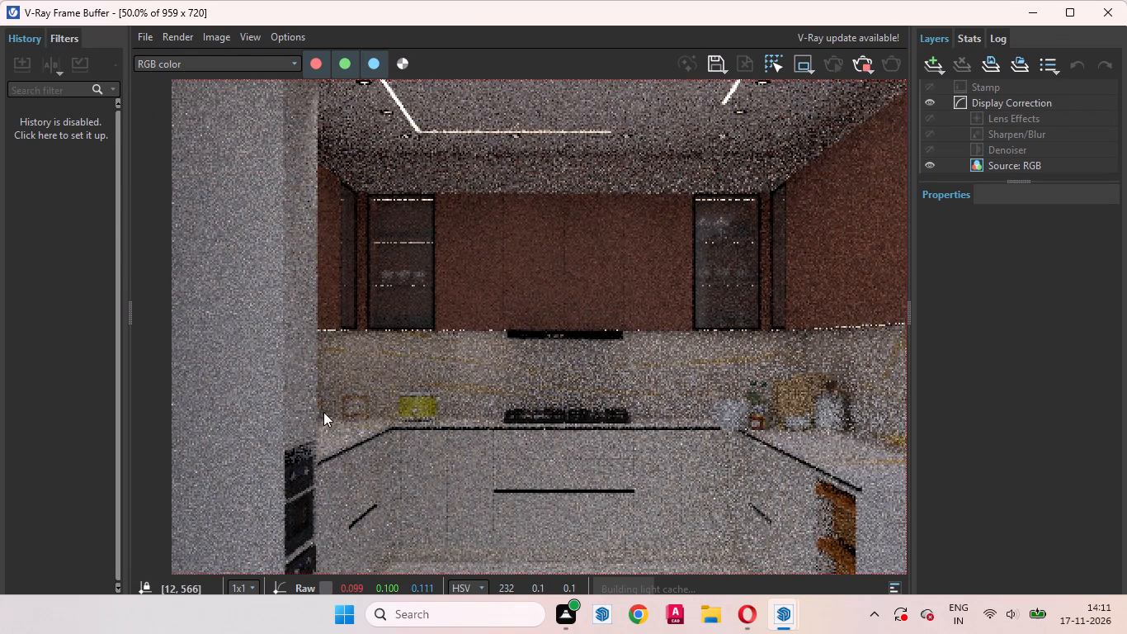
scroll(321, 412, down, 1)
scroll(474, 400, up, 1)
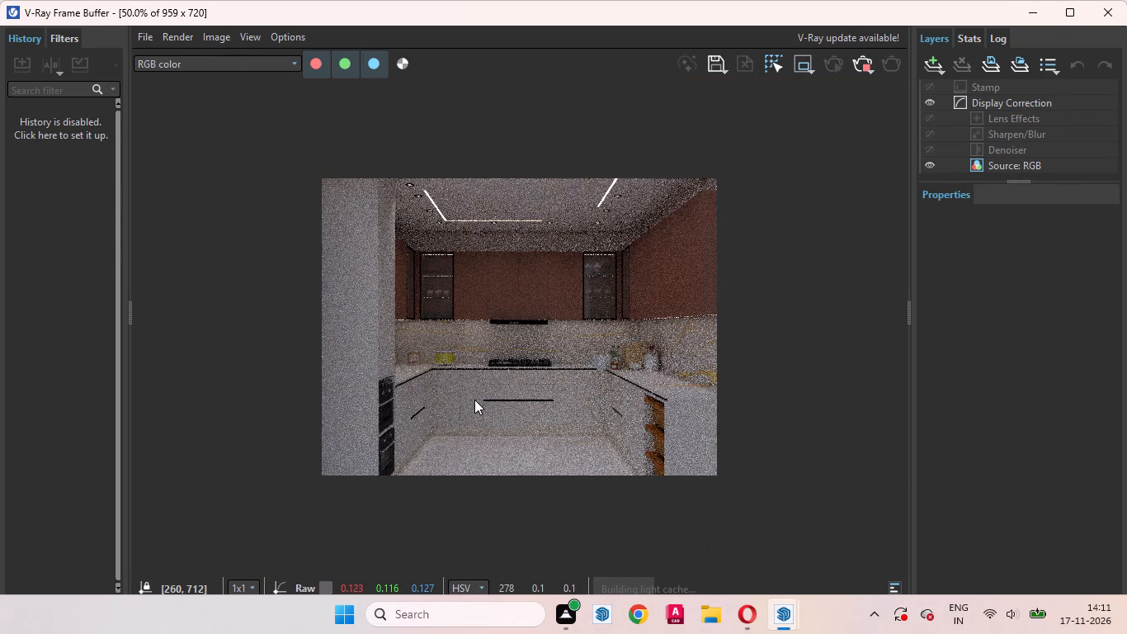
scroll(427, 415, up, 1)
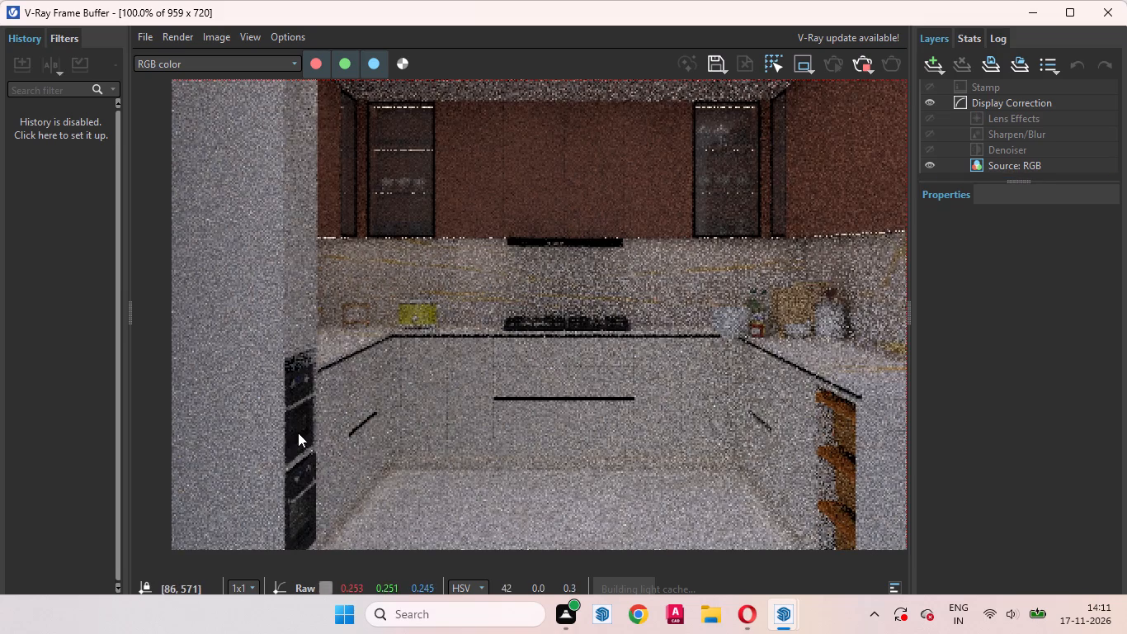
Examine the oven column, base cabinets and ceiling strip lights in the test render, and minimize the render window.
scroll(301, 434, up, 1)
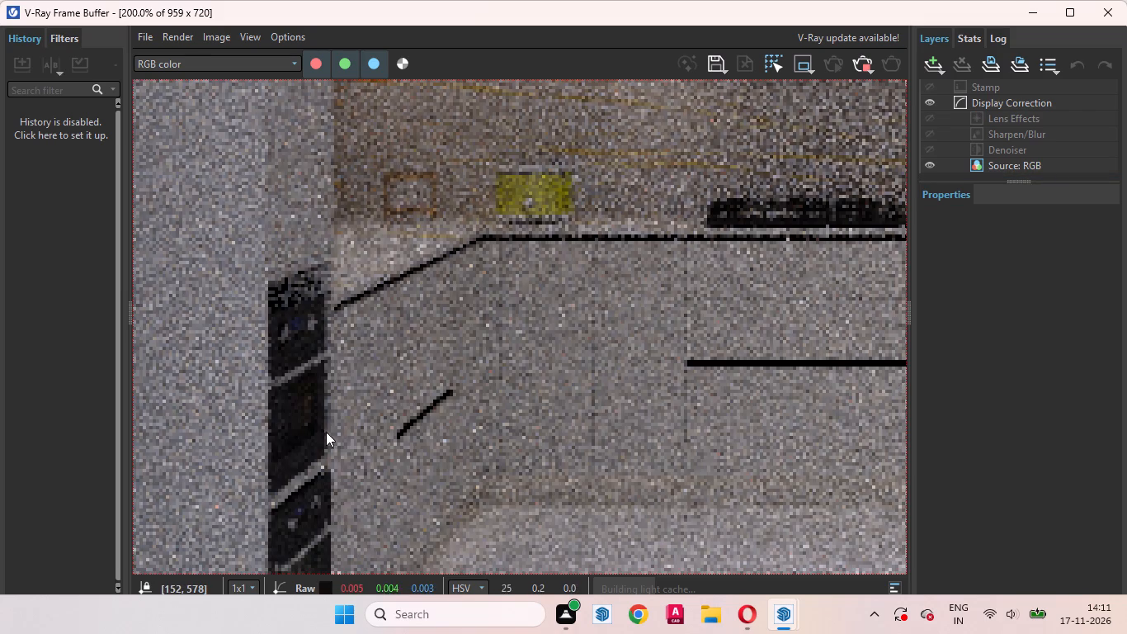
scroll(328, 433, down, 1)
middle_drag(380, 426, 282, 376)
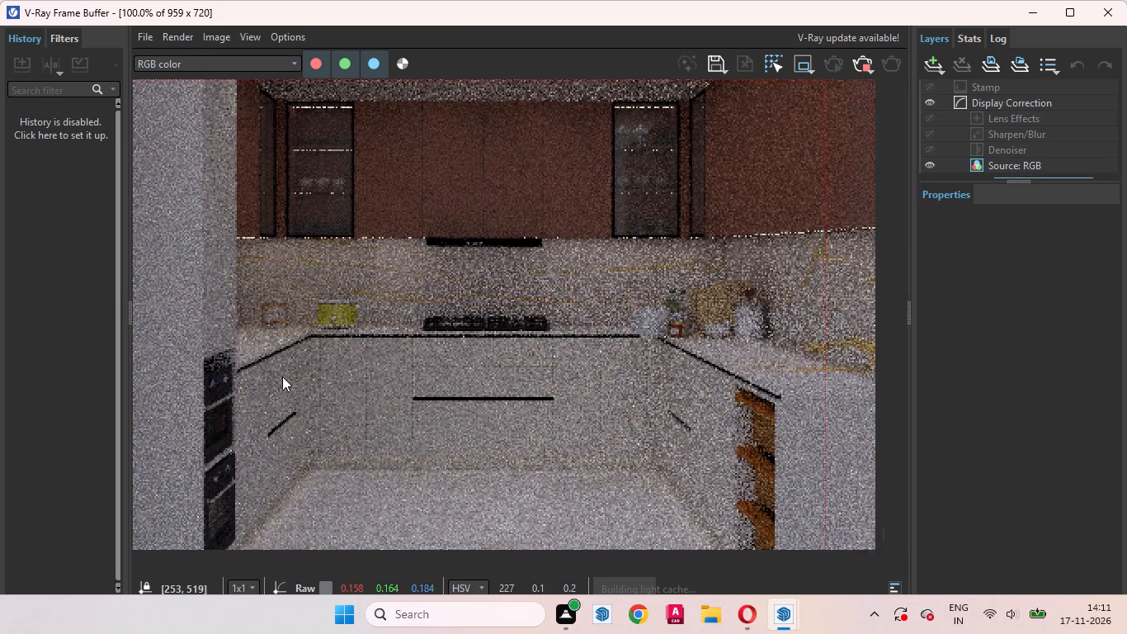
middle_drag(282, 376, 276, 374)
scroll(496, 371, down, 2)
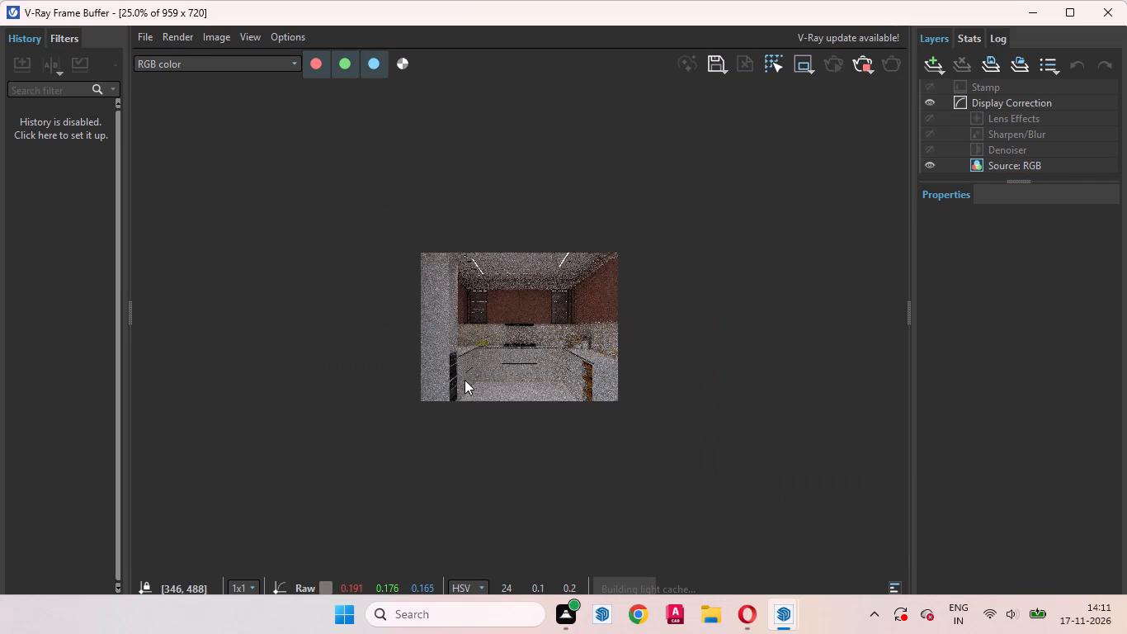
scroll(588, 389, up, 1)
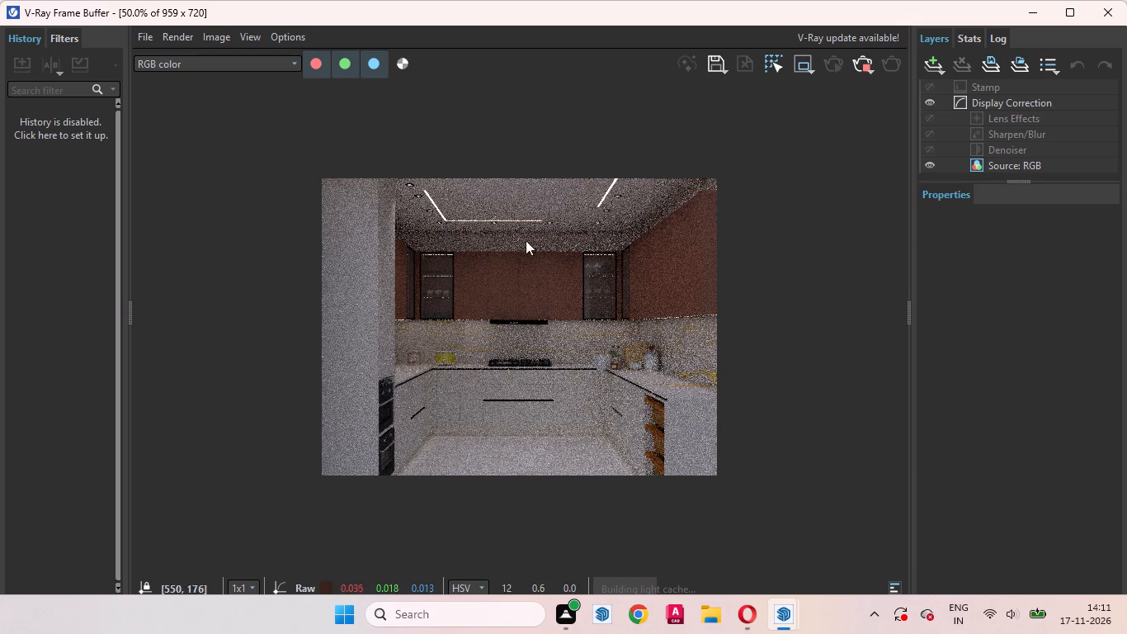
drag(424, 189, 551, 224)
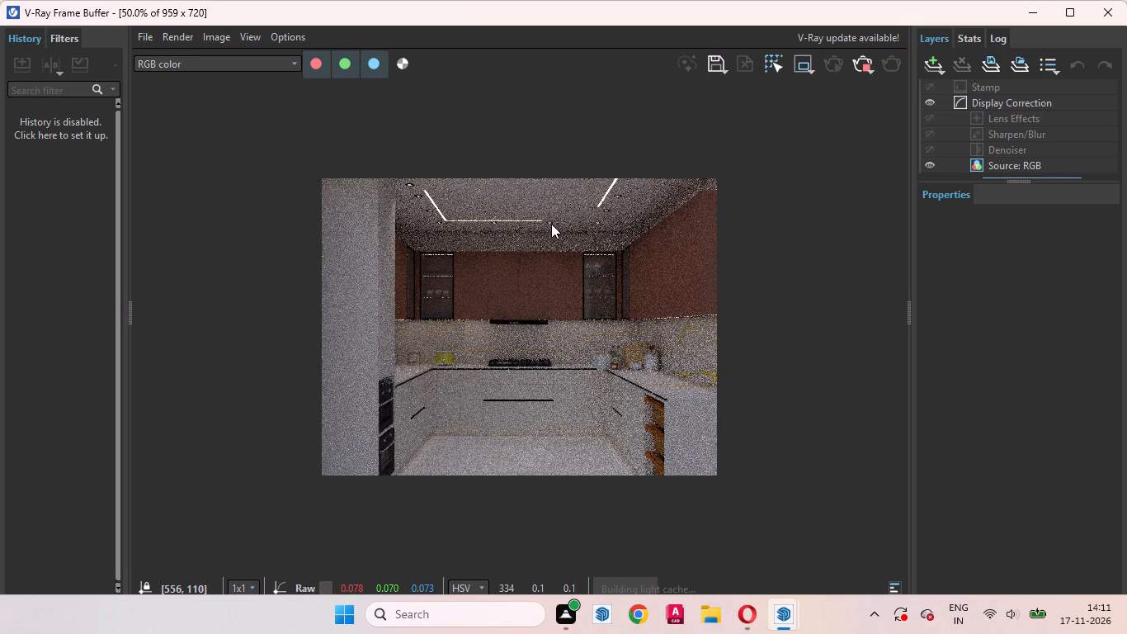
drag(622, 177, 617, 223)
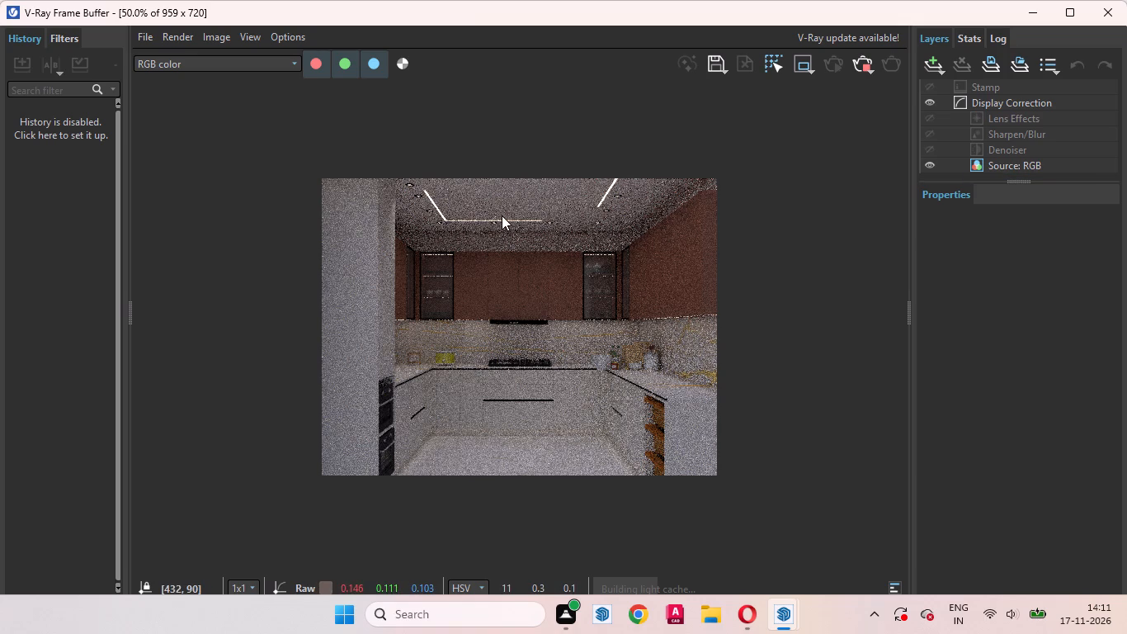
drag(511, 215, 513, 238)
drag(443, 196, 389, 209)
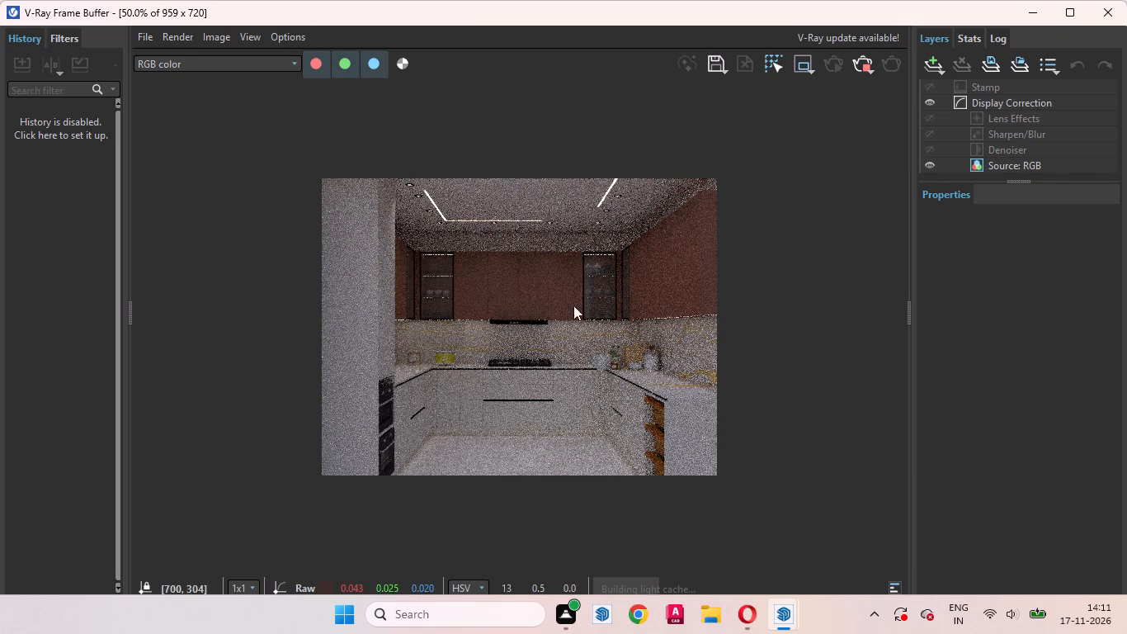
click(1033, 4)
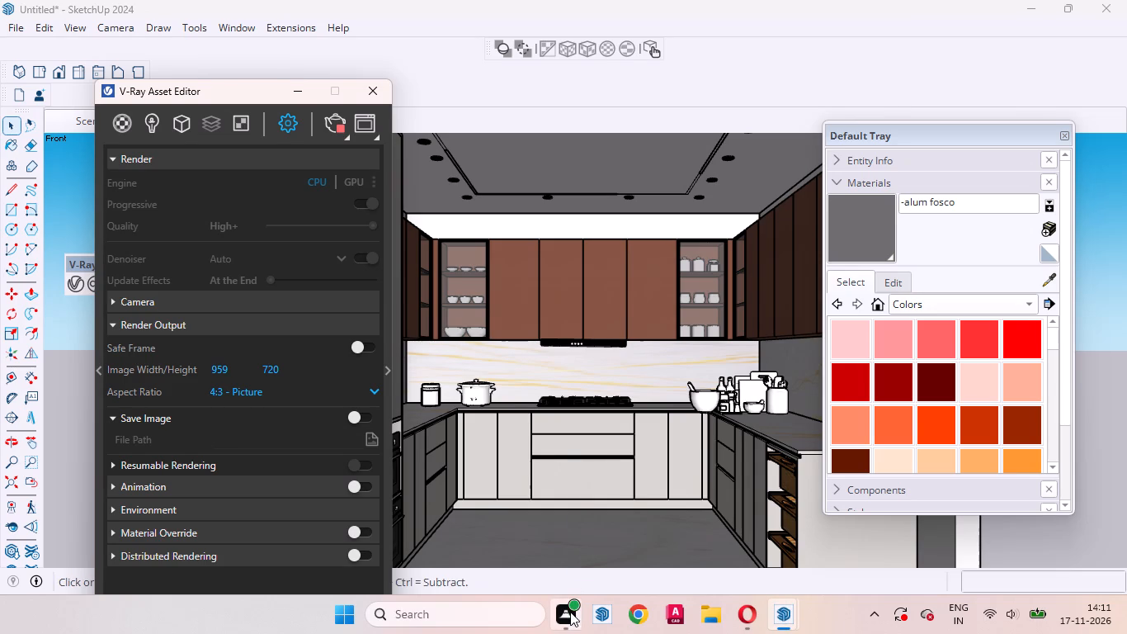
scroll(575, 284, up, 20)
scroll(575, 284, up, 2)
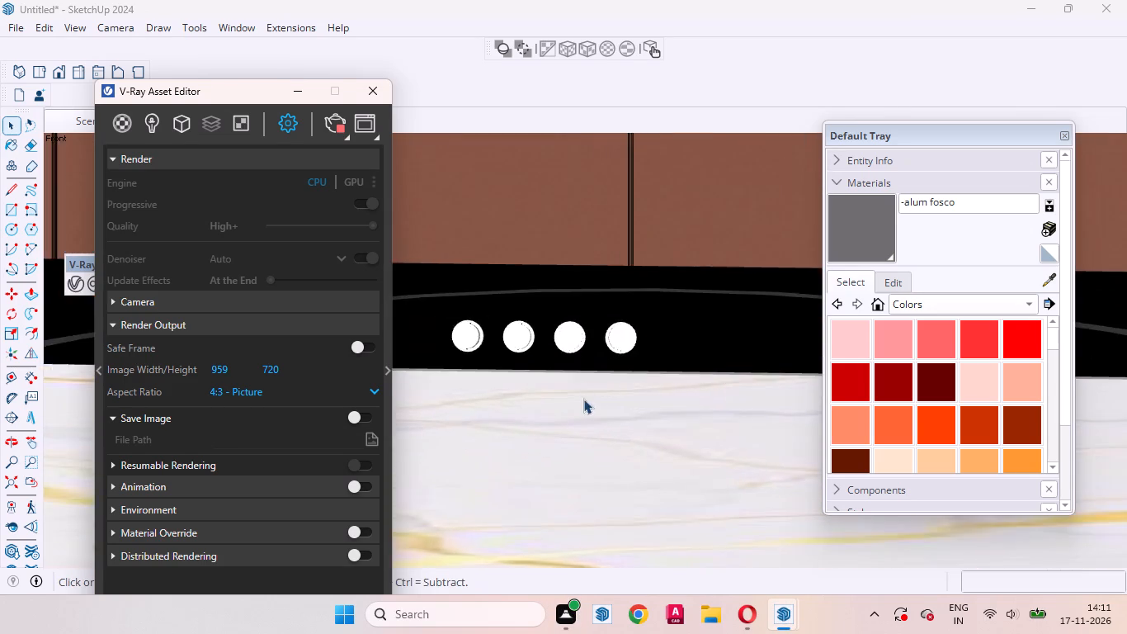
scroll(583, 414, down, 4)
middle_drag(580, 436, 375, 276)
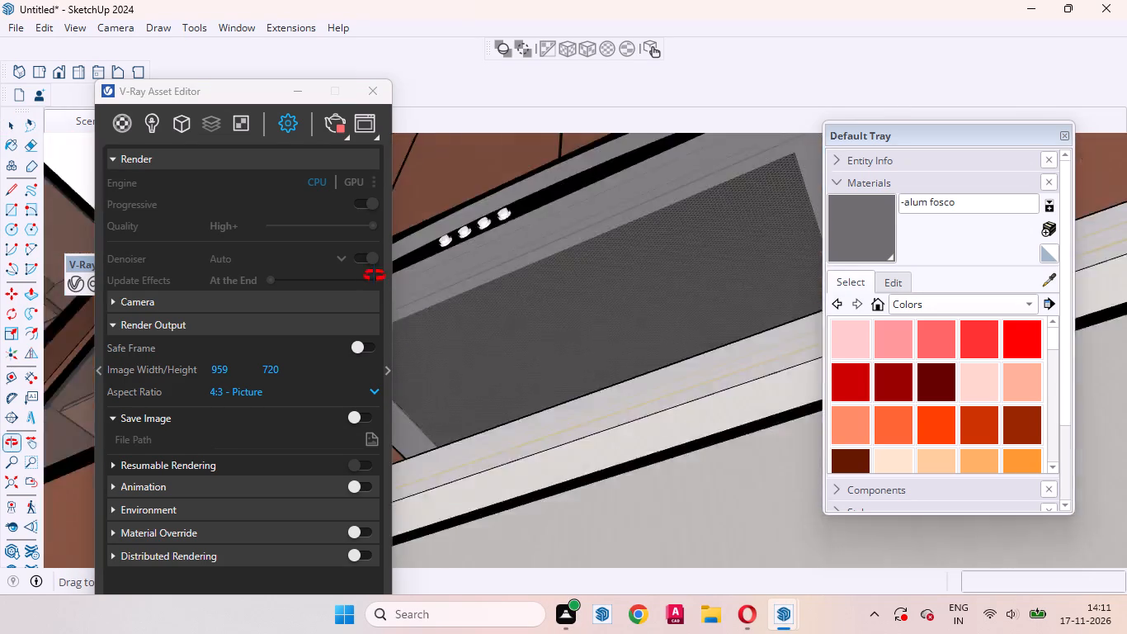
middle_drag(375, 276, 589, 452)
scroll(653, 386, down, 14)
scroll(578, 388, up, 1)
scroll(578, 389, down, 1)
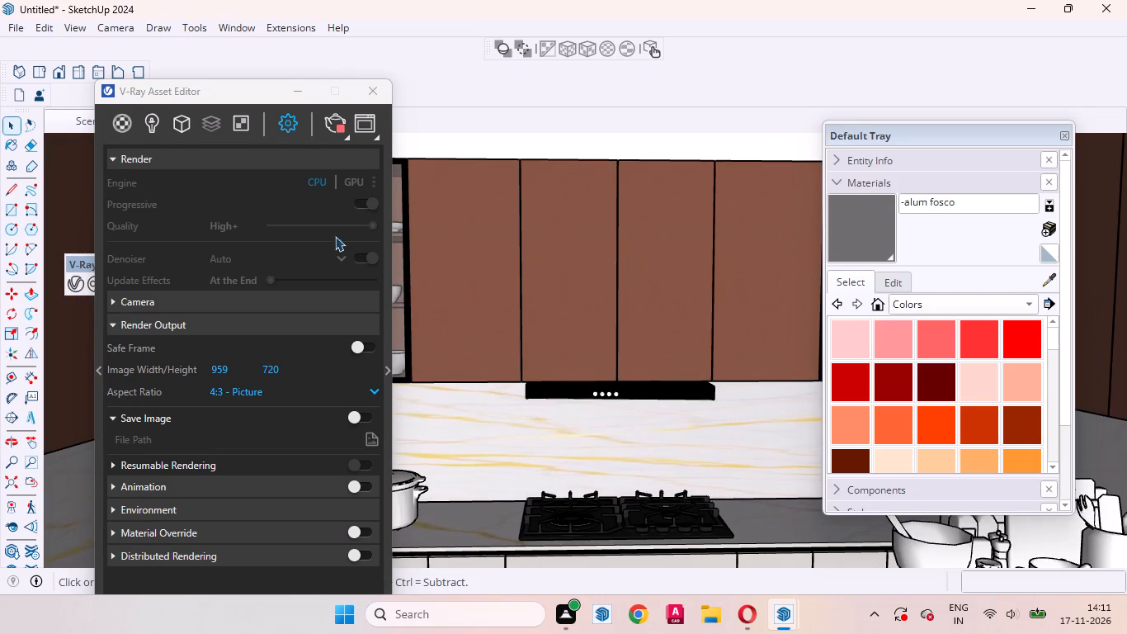
Save the model in the Documents folder as "kitchen with render" in SketchUp Models (*.skp) format.
click(300, 92)
click(18, 26)
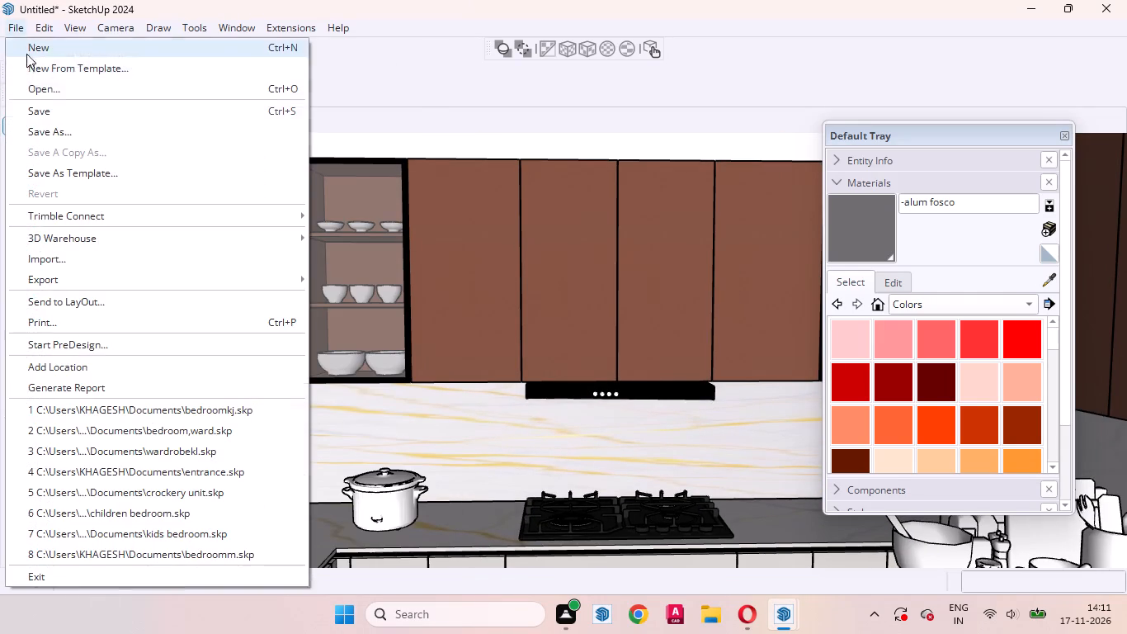
click(81, 111)
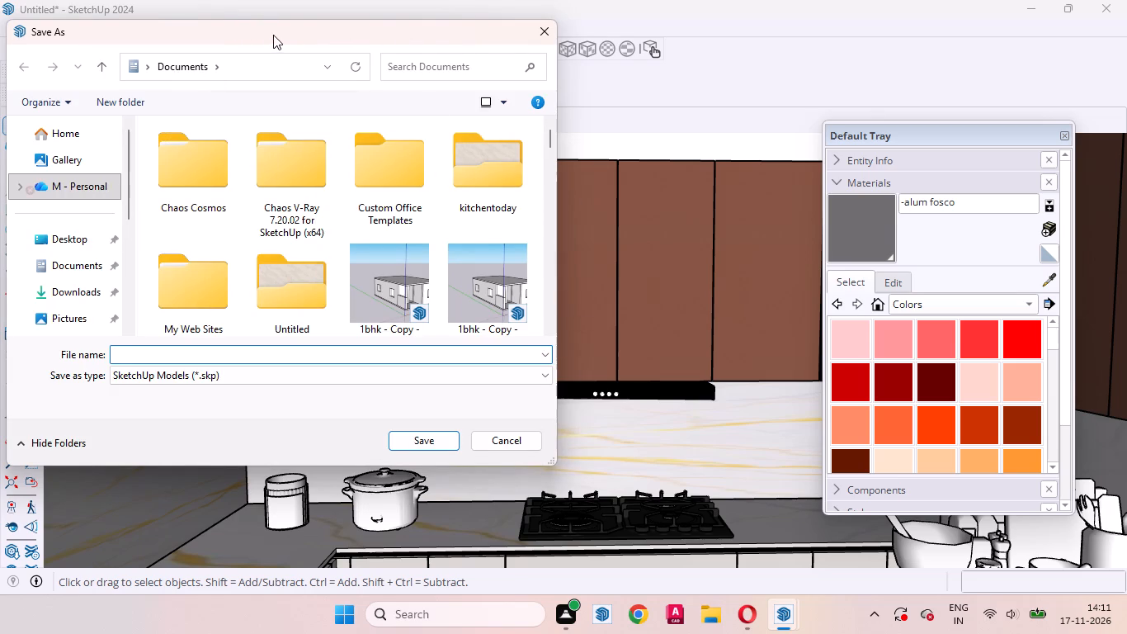
drag(258, 31, 565, 53)
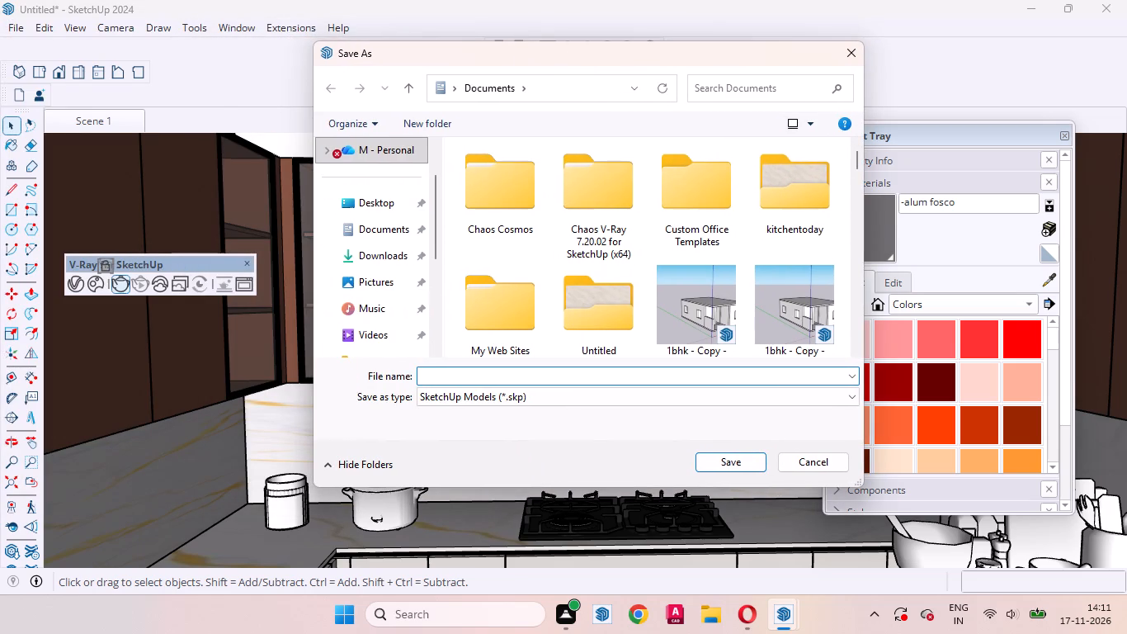
text(kitchen)
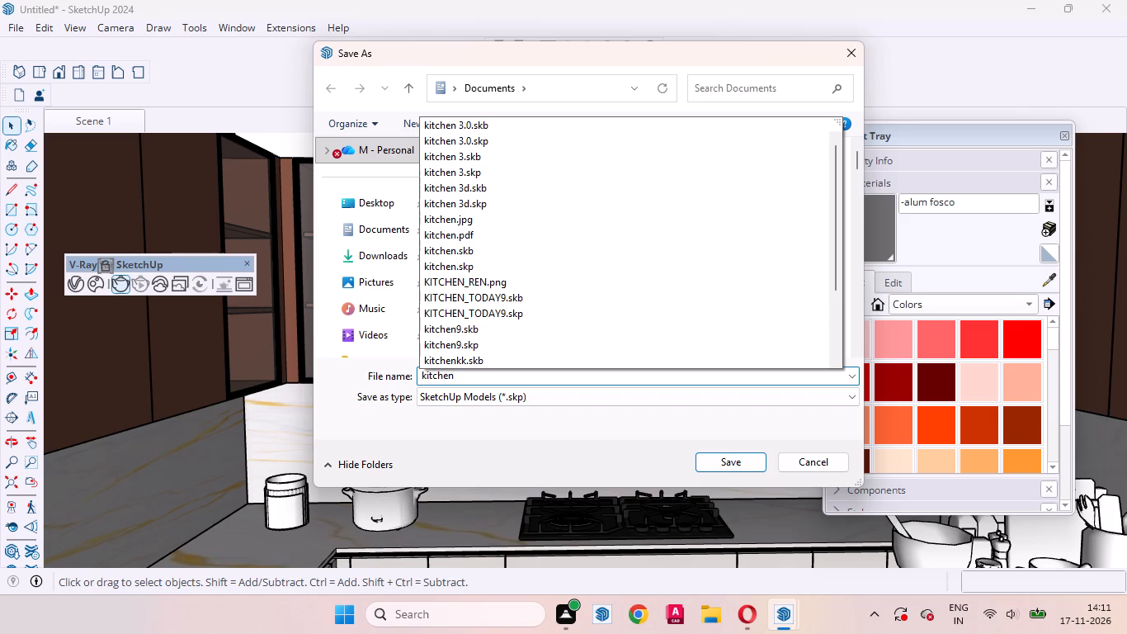
key(shift+underscore)
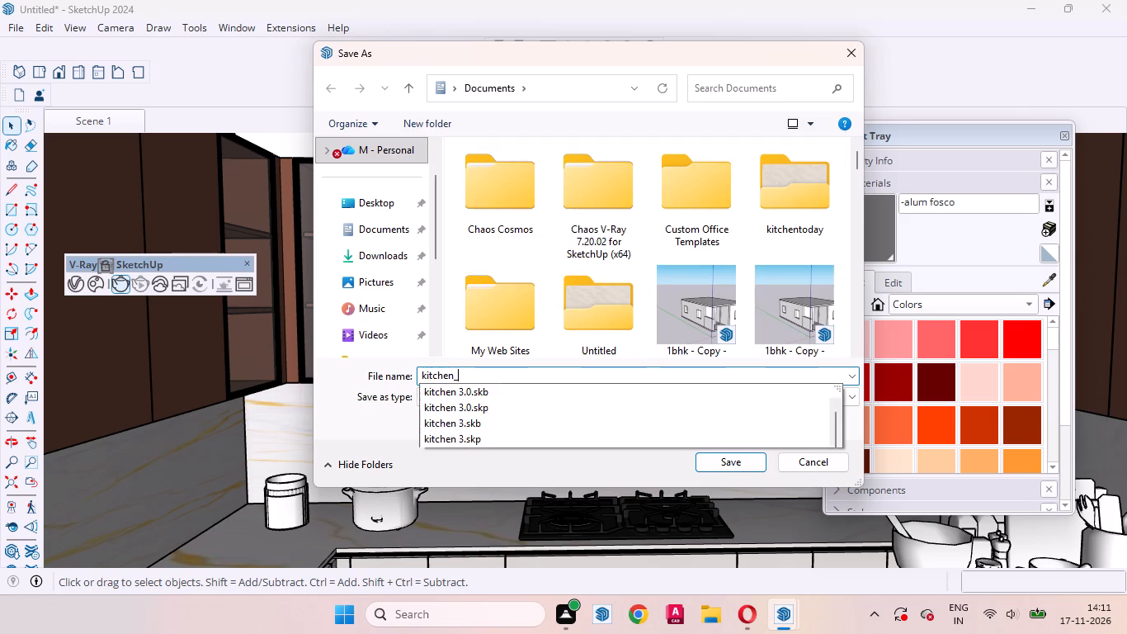
key(n)
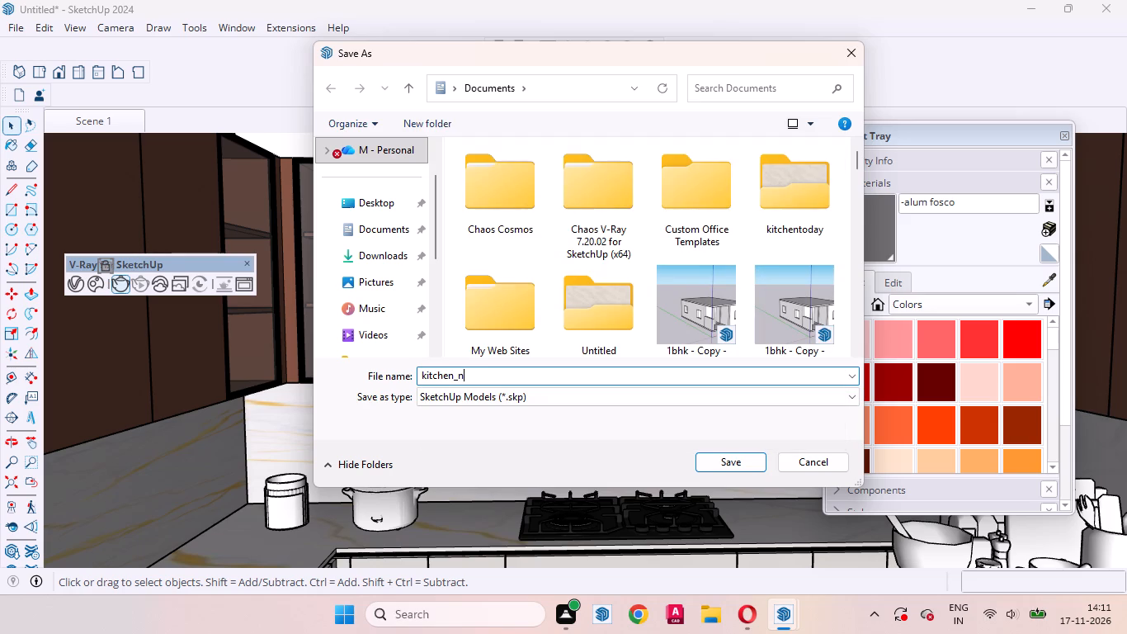
key(BackSpace)
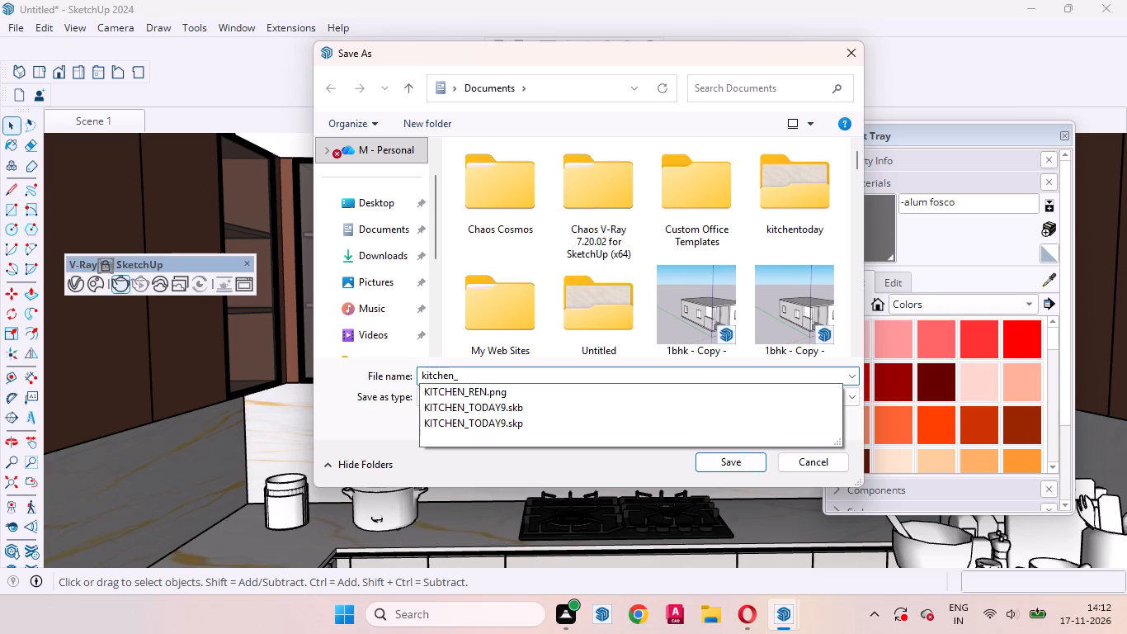
key(BackSpace)
key(space)
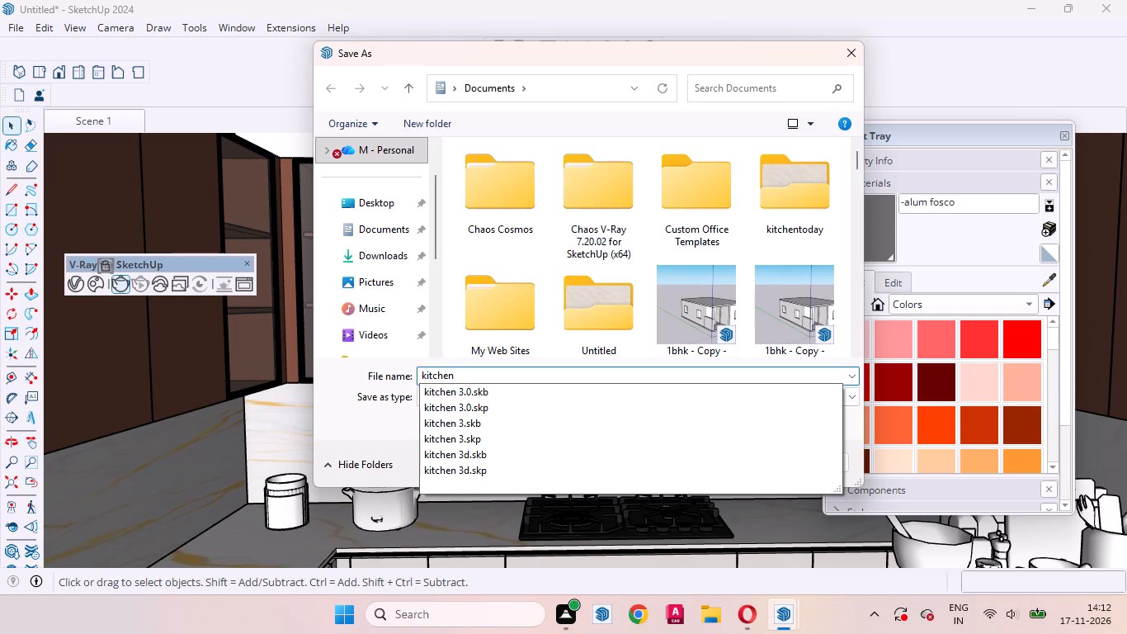
text(with render)
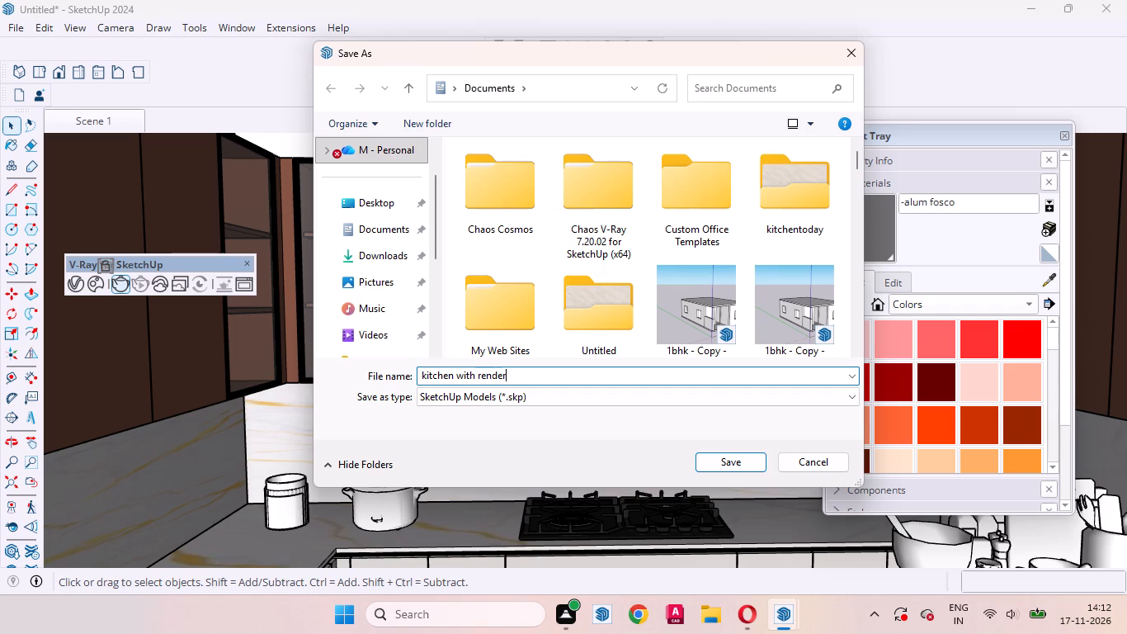
click(367, 228)
click(728, 462)
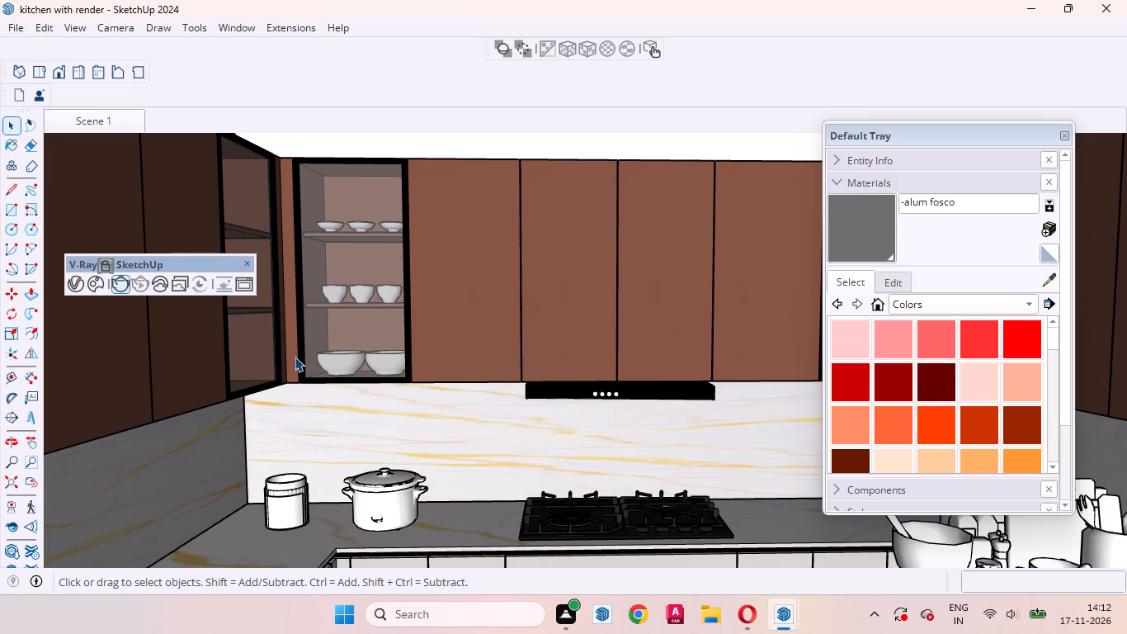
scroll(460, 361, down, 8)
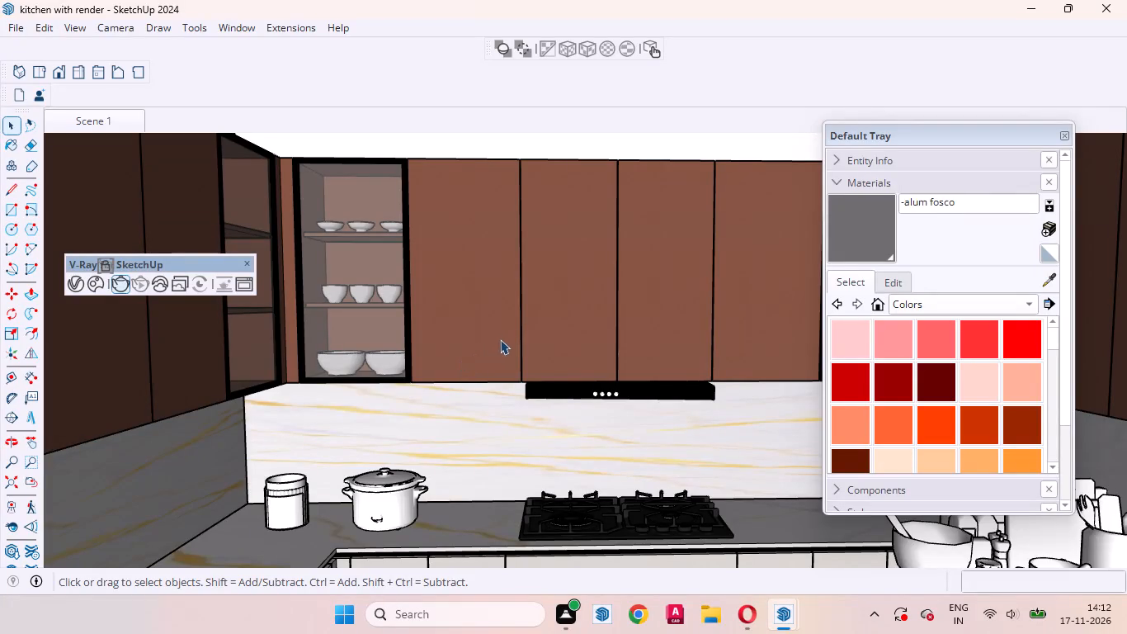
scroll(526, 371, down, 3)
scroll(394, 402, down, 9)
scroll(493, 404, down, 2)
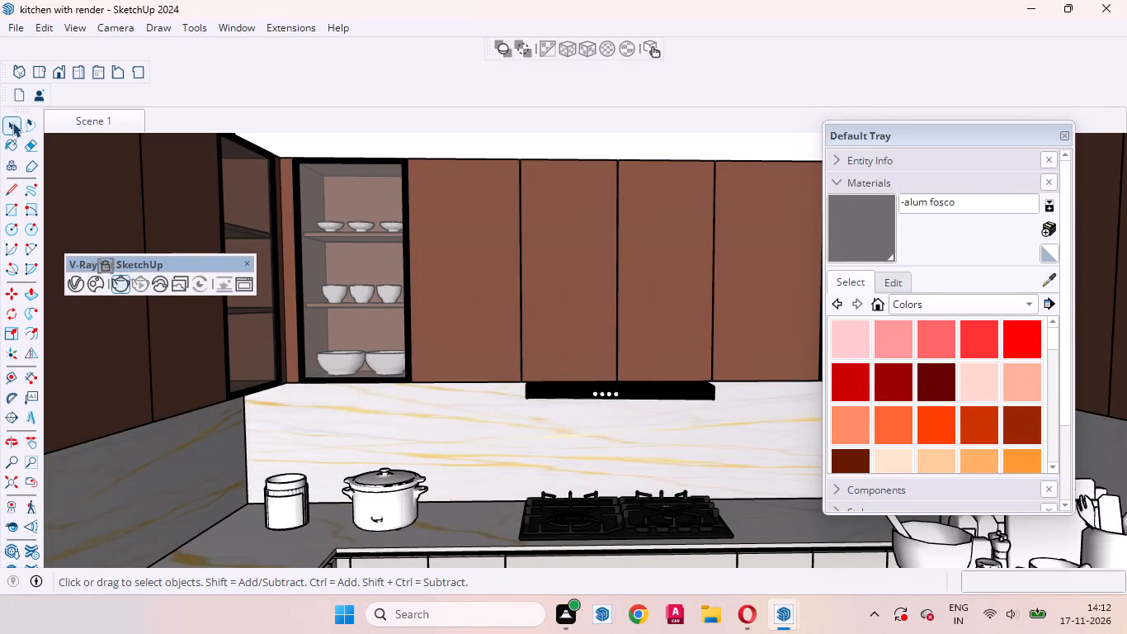
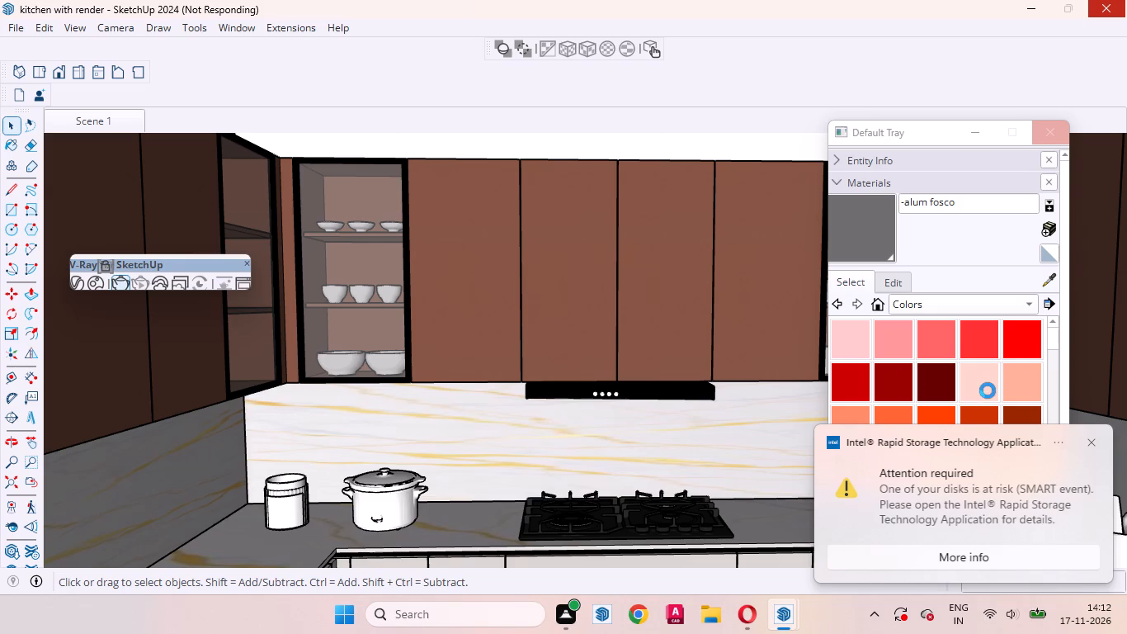
Dismiss the Intel Rapid Storage Technology notification covering part of the kitchen model and the materials tray.
click(1097, 444)
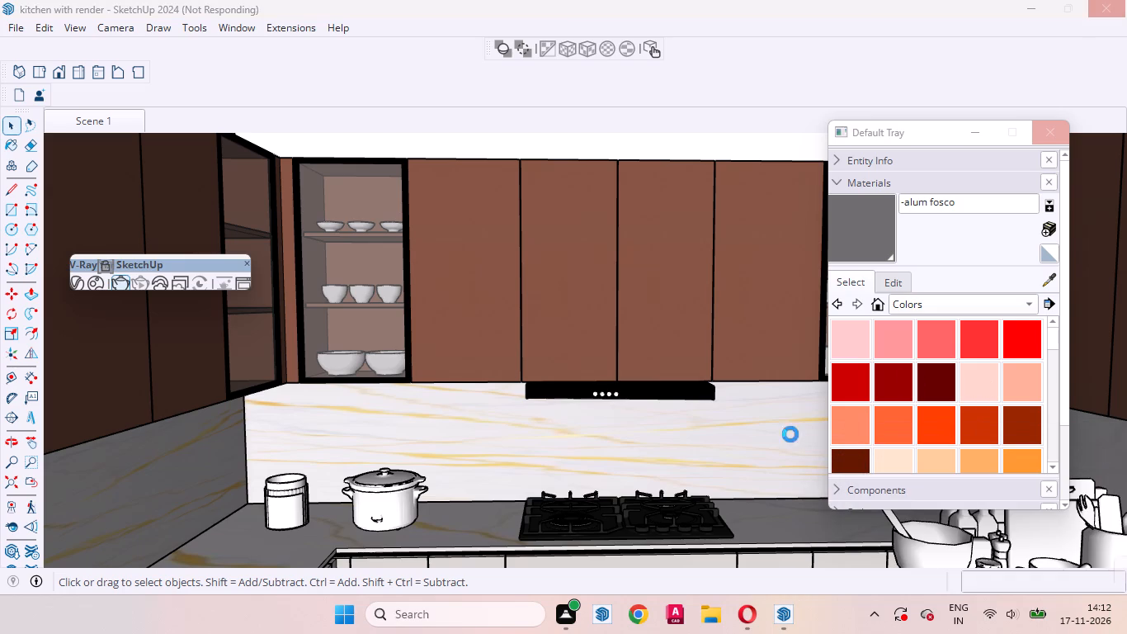
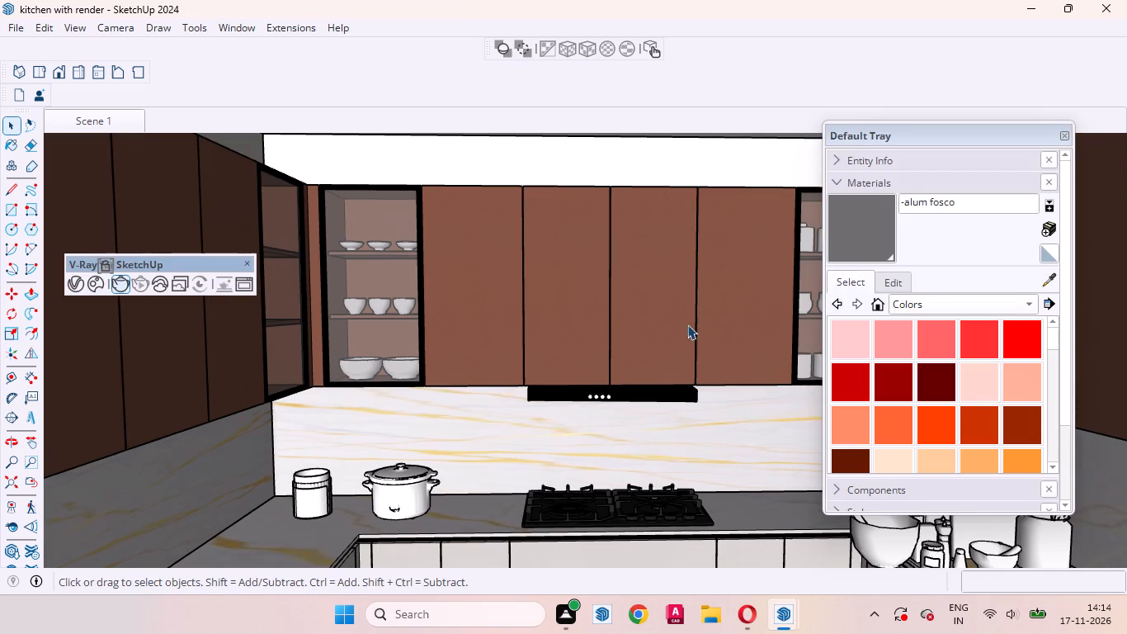
Examine the kitchen from several angles, including the Scene 1 view, the cabinets, the hob and the accessories in the counter corner.
scroll(577, 347, up, 1)
scroll(577, 347, down, 1)
scroll(504, 310, down, 11)
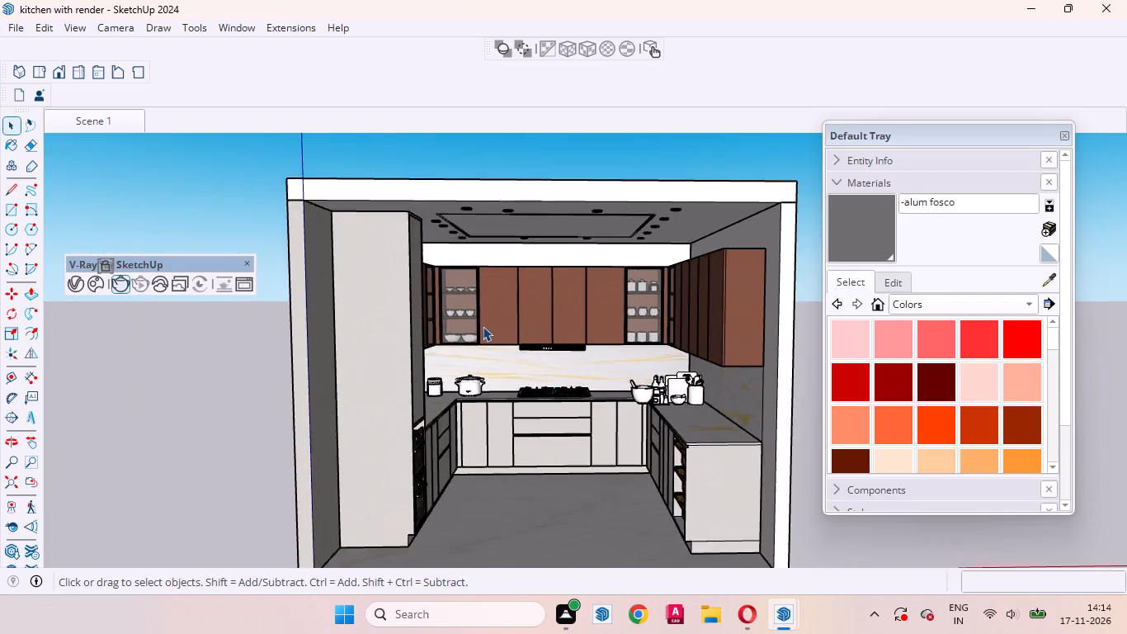
scroll(483, 326, down, 2)
scroll(703, 390, up, 3)
scroll(522, 385, up, 3)
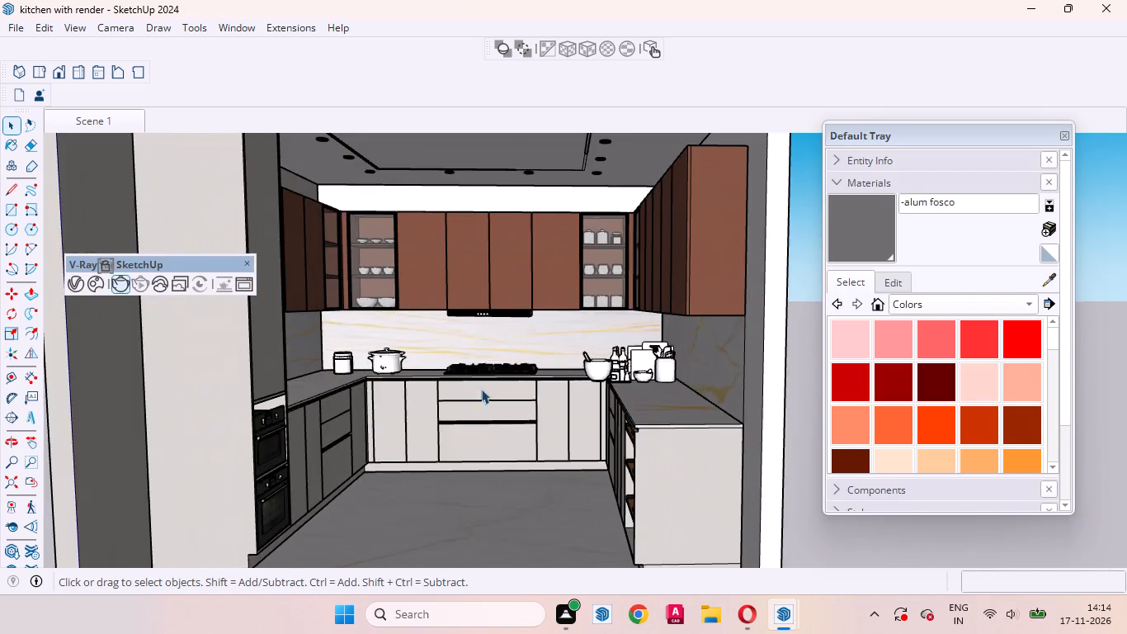
scroll(399, 391, up, 3)
scroll(549, 374, down, 3)
scroll(499, 424, up, 3)
middle_drag(496, 421, 487, 322)
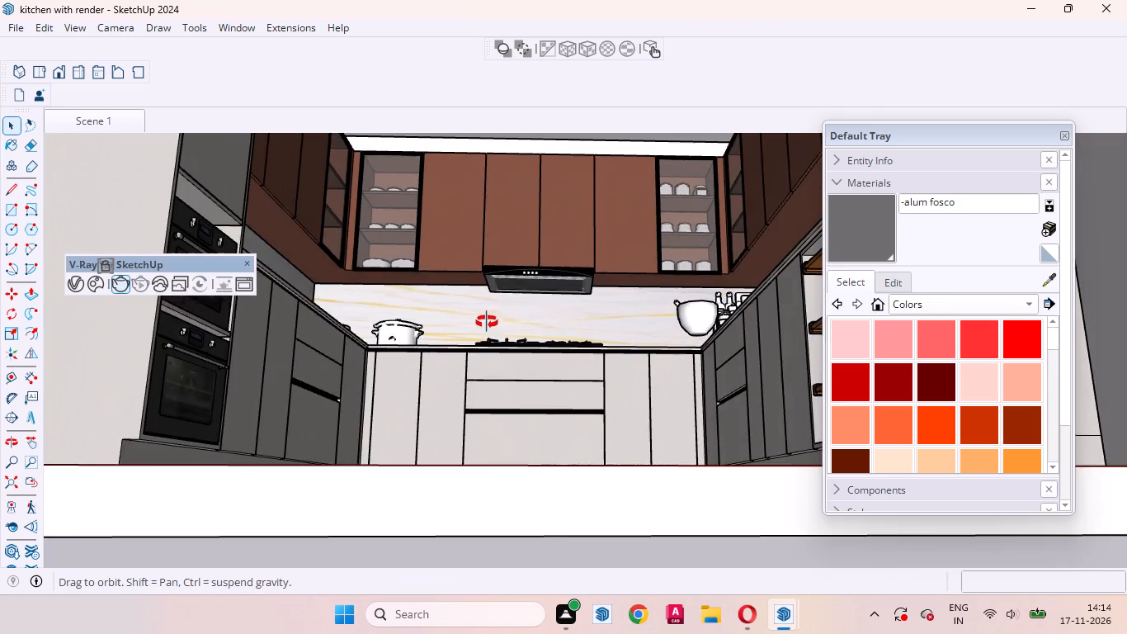
middle_drag(487, 322, 495, 481)
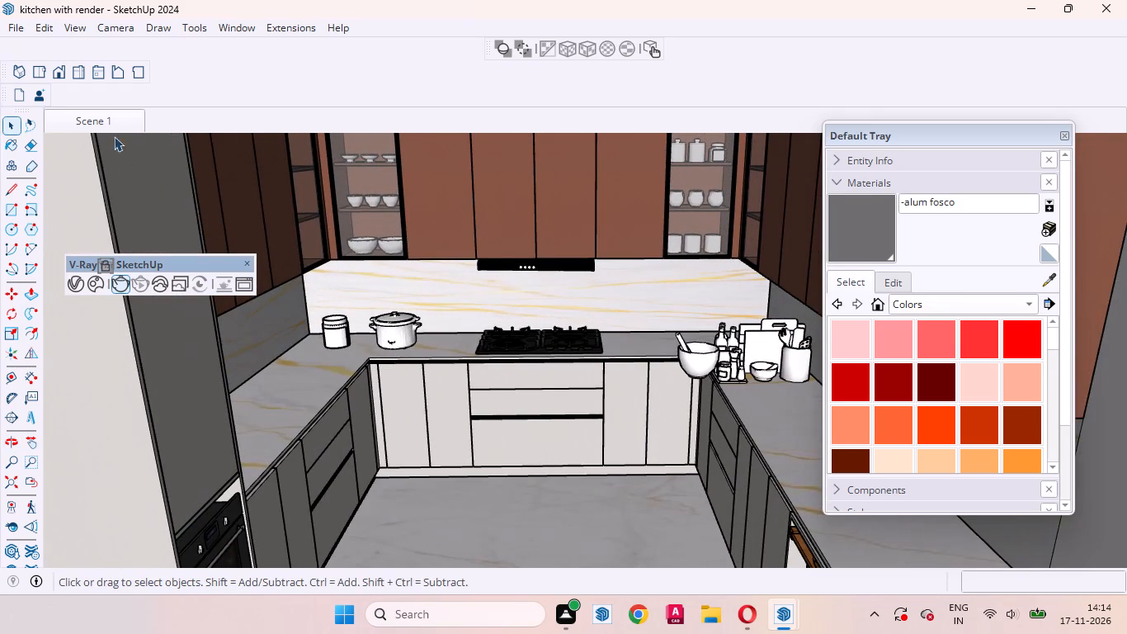
click(108, 120)
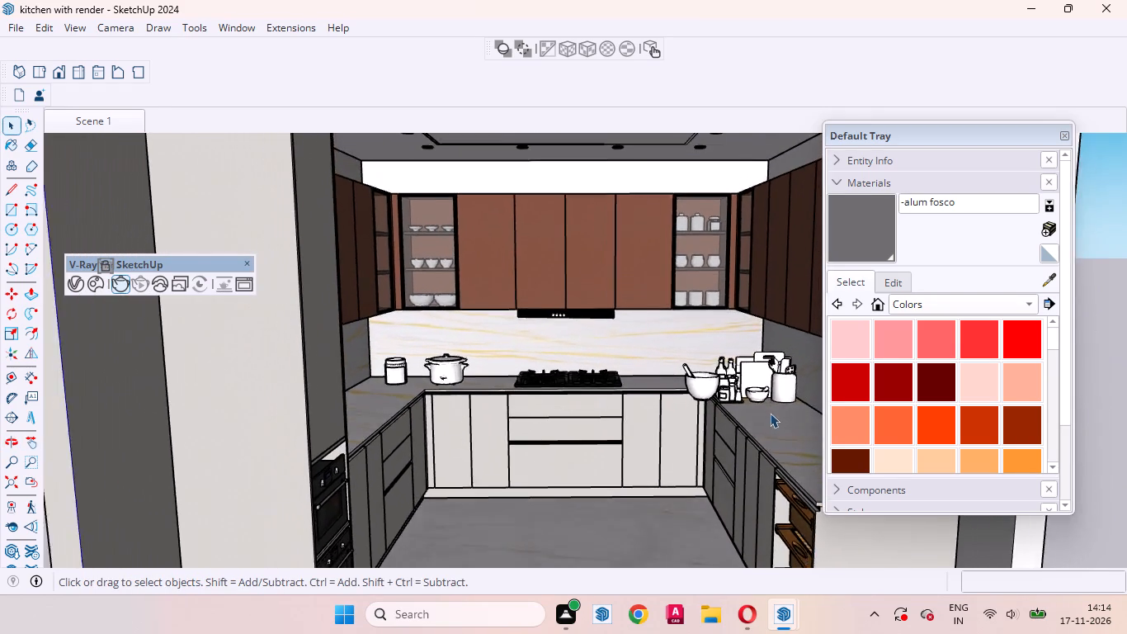
scroll(763, 396, up, 8)
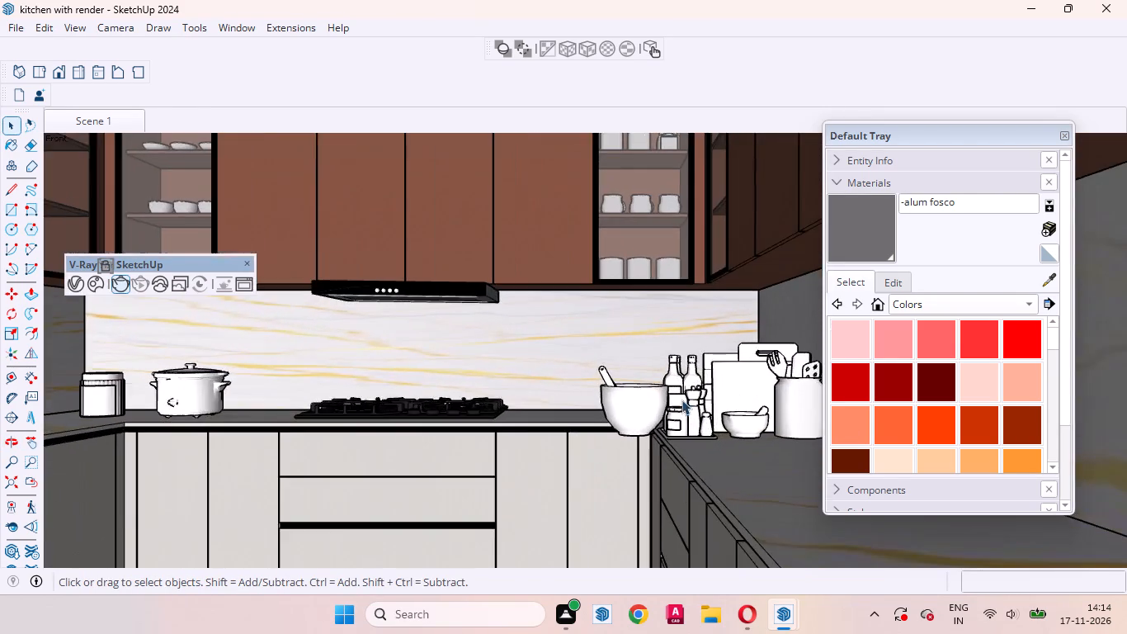
middle_drag(705, 429, 728, 492)
scroll(588, 423, up, 4)
scroll(571, 404, down, 3)
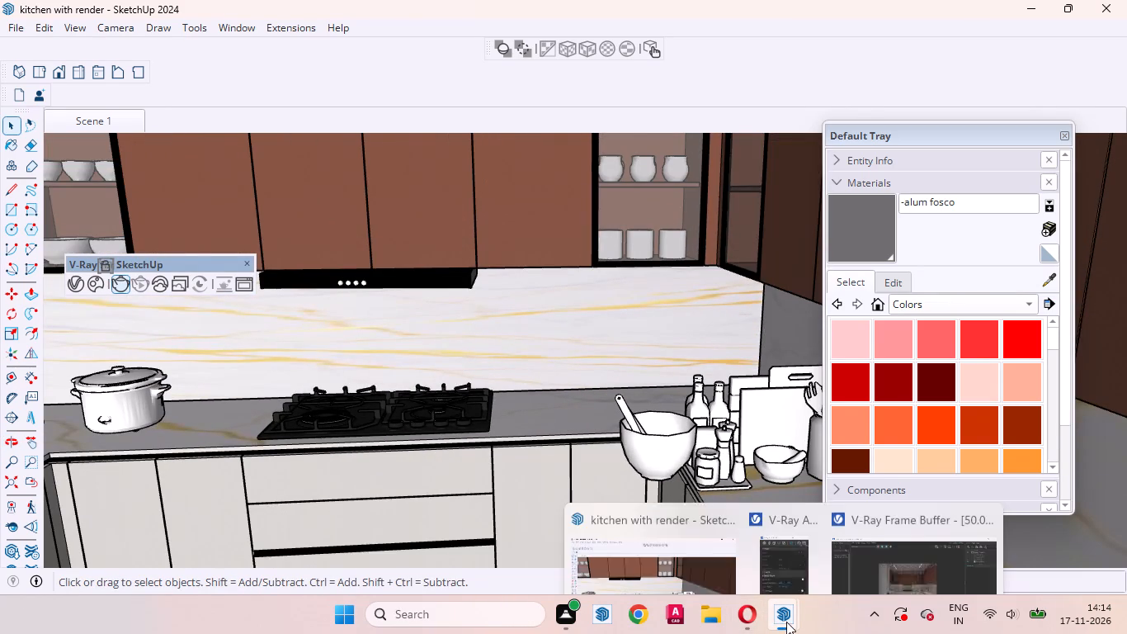
Stop the running V-Ray render and minimize the V-Ray Frame Buffer to return to the kitchen model.
click(891, 565)
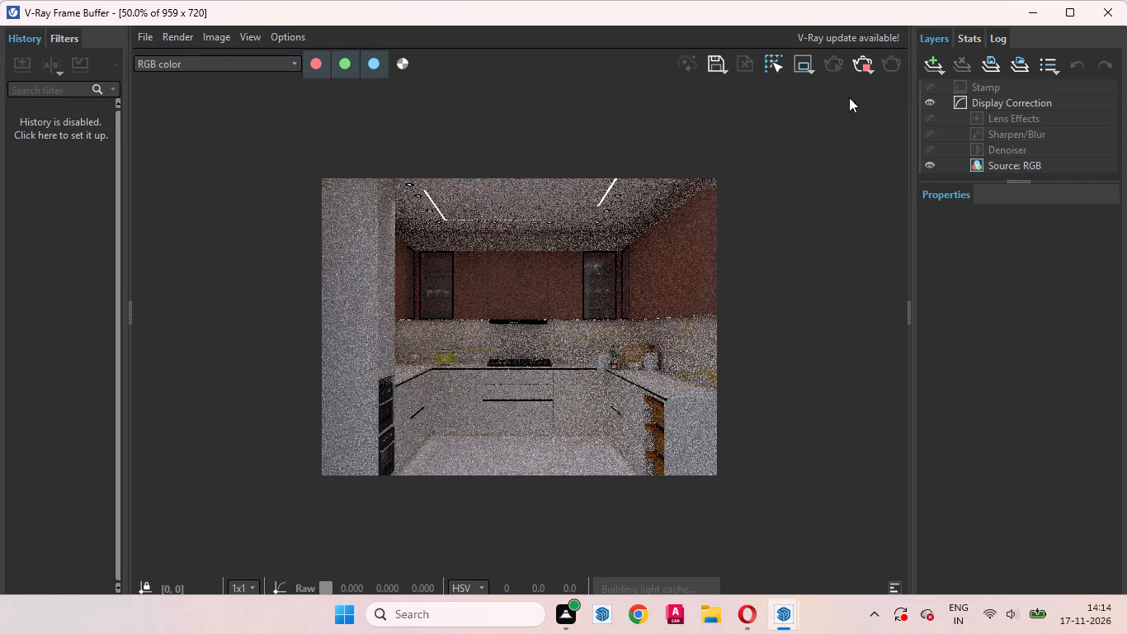
click(859, 62)
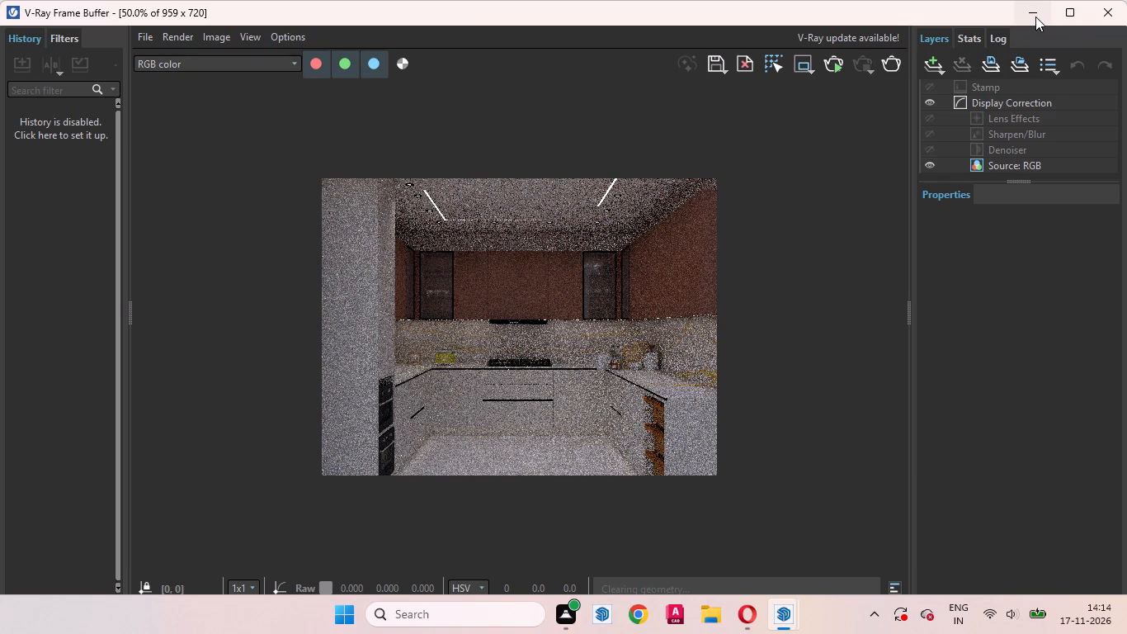
click(1035, 17)
Move the group of bowls, bottles and cutting boards about 2' 3 5/16" along the side counter into the back corner.
scroll(548, 325, down, 3)
scroll(549, 326, up, 1)
scroll(552, 329, down, 3)
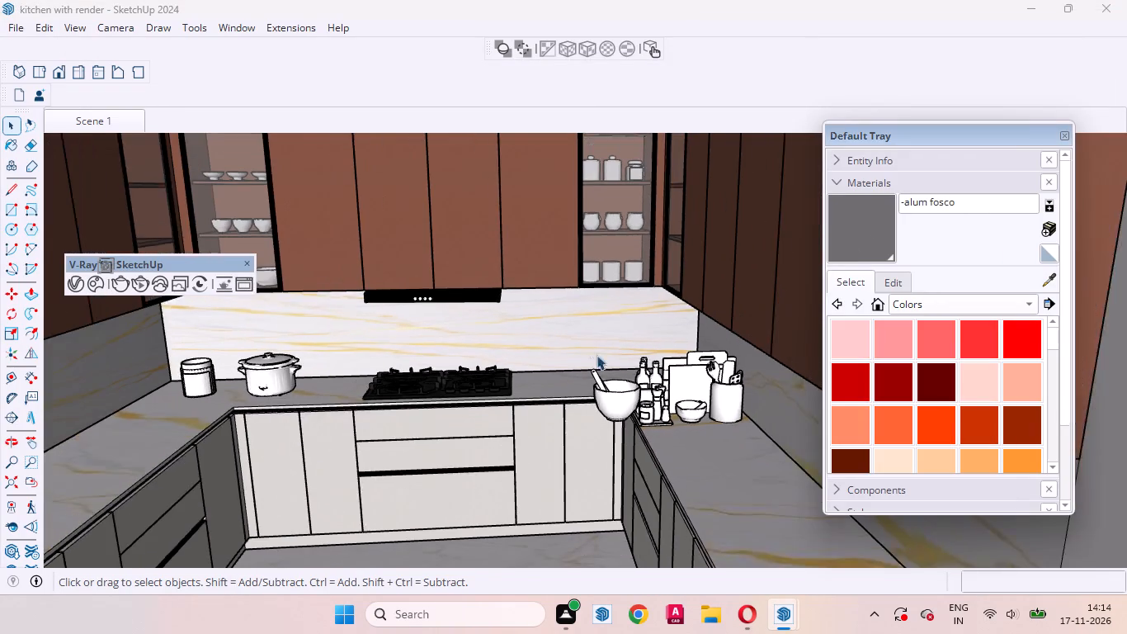
middle_drag(630, 423, 720, 423)
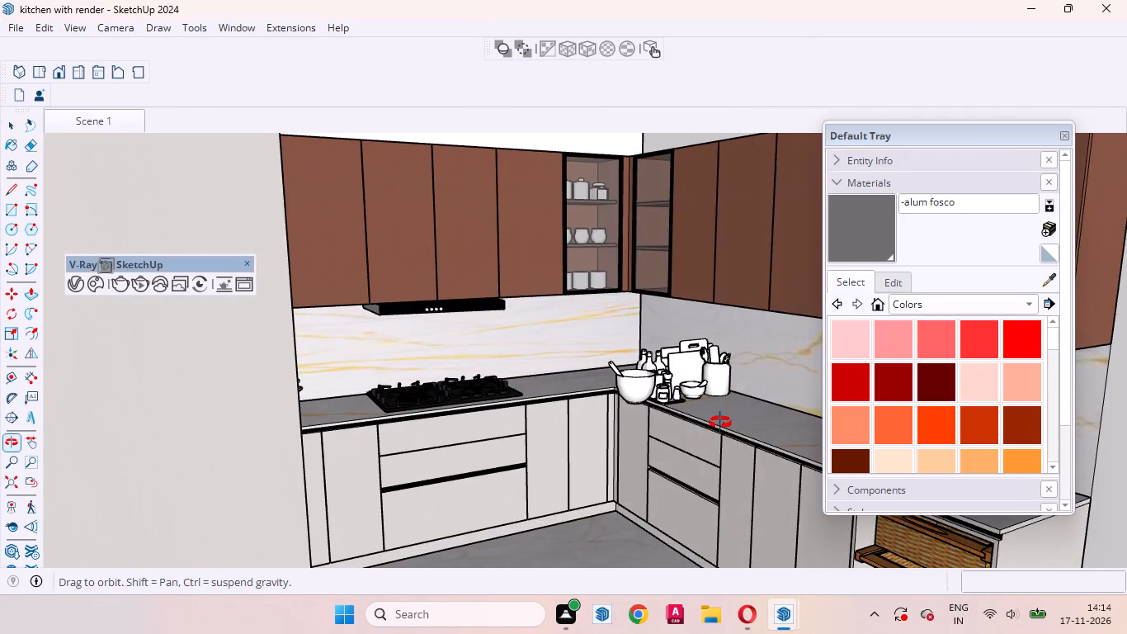
middle_drag(720, 423, 691, 442)
scroll(665, 391, up, 12)
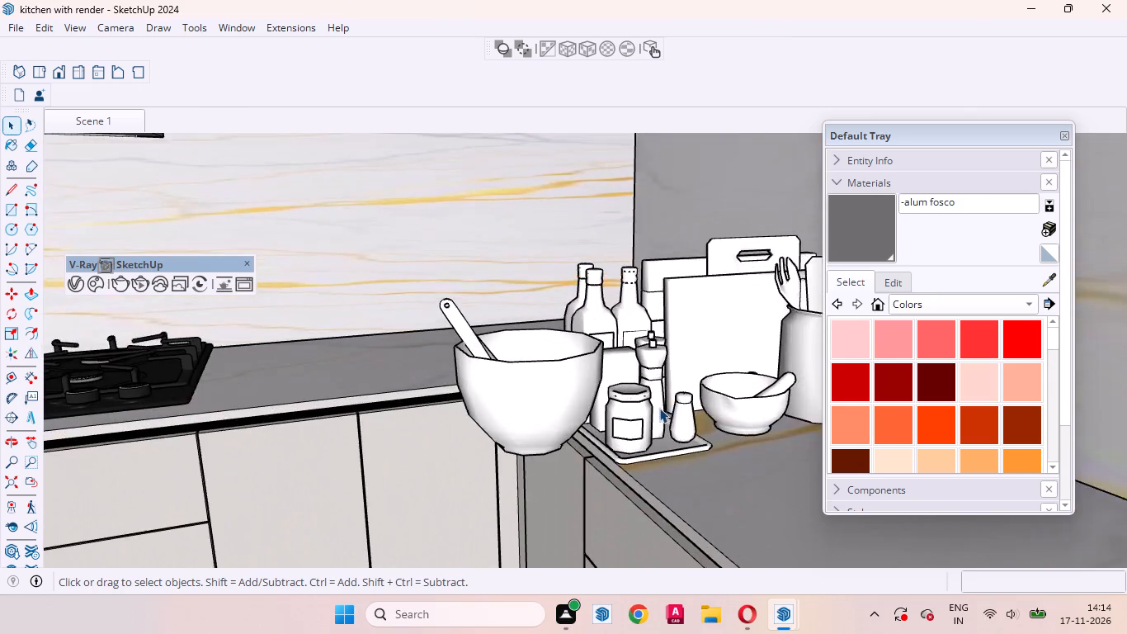
middle_drag(687, 440, 795, 541)
click(700, 420)
scroll(554, 306, down, 3)
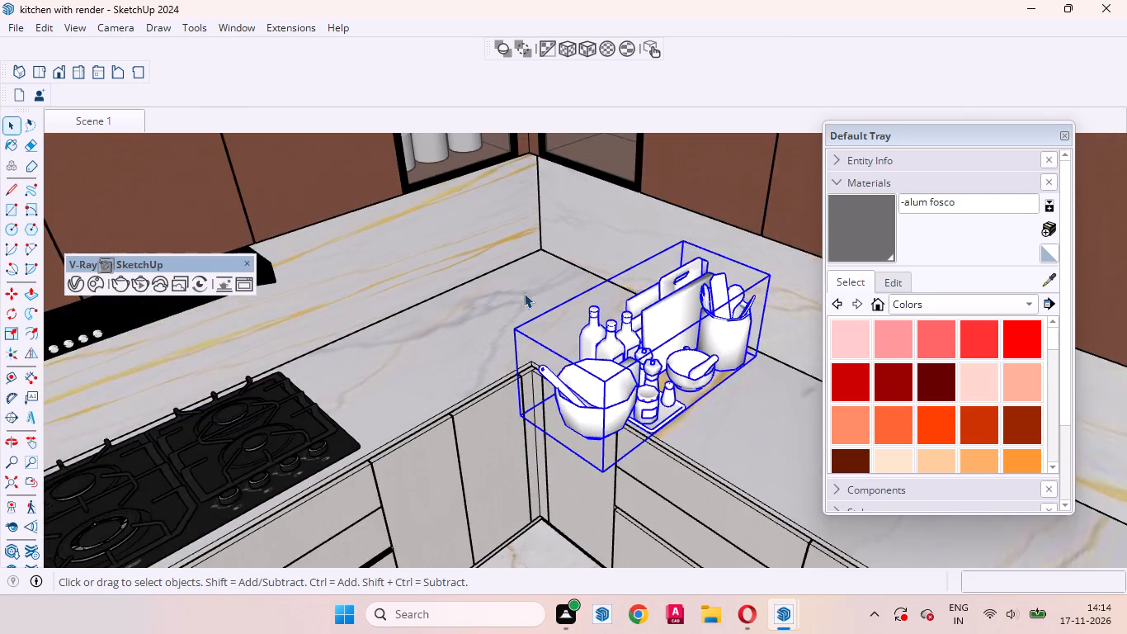
scroll(524, 293, down, 3)
key(m)
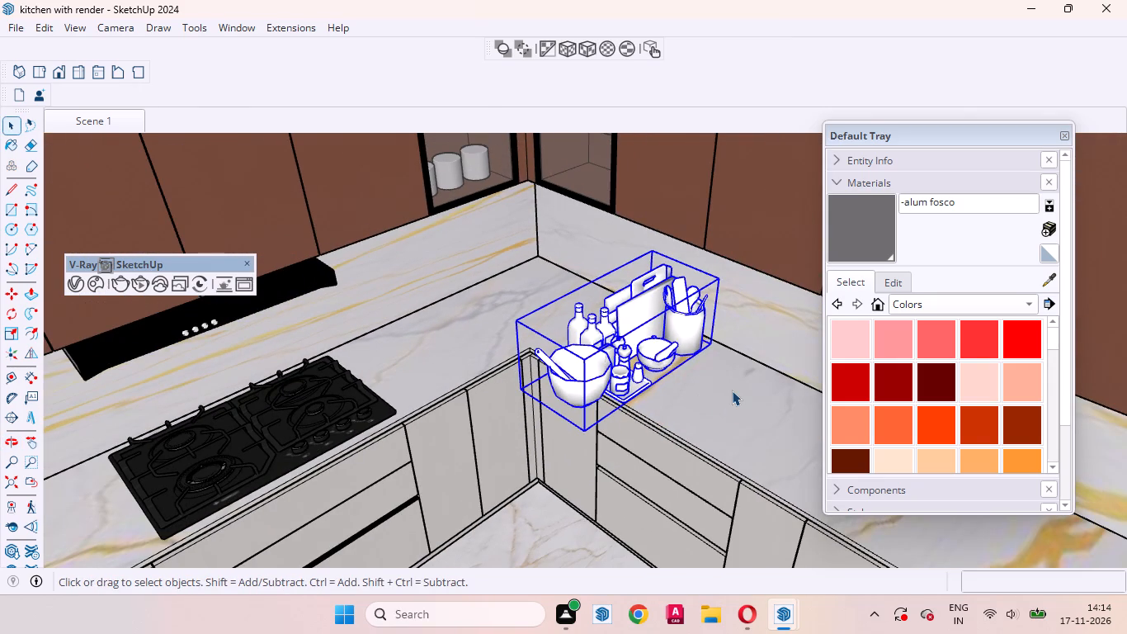
click(698, 392)
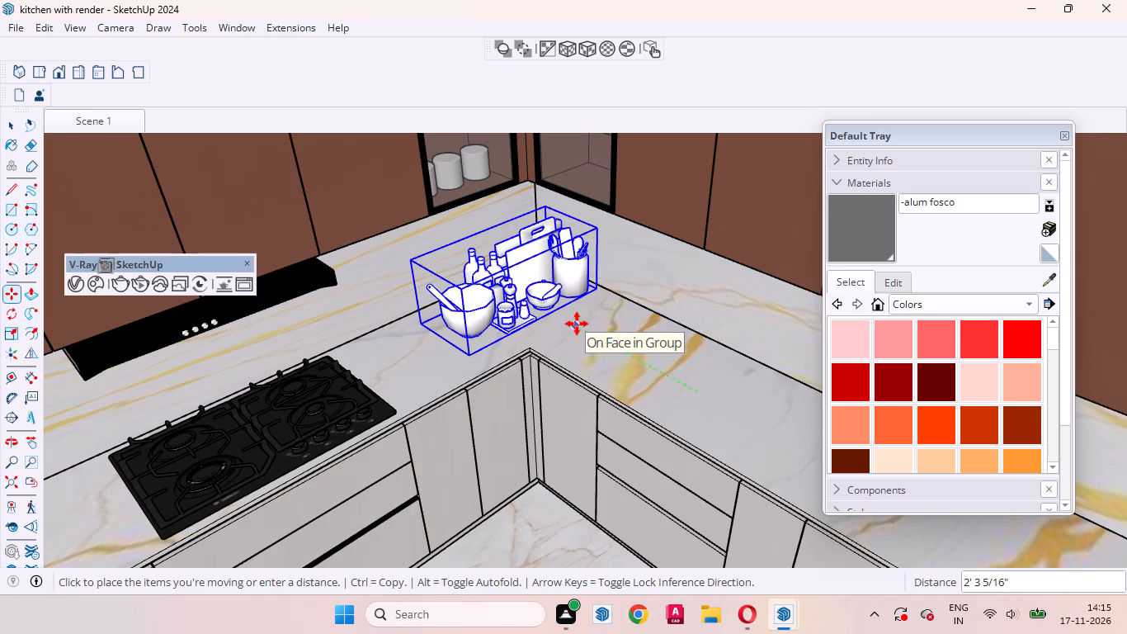
click(577, 324)
key(space)
Move the counter accessories group about 2 13/16" away from the side wall, parallel to the back wall.
scroll(546, 378, down, 2)
scroll(546, 378, up, 1)
scroll(546, 378, down, 1)
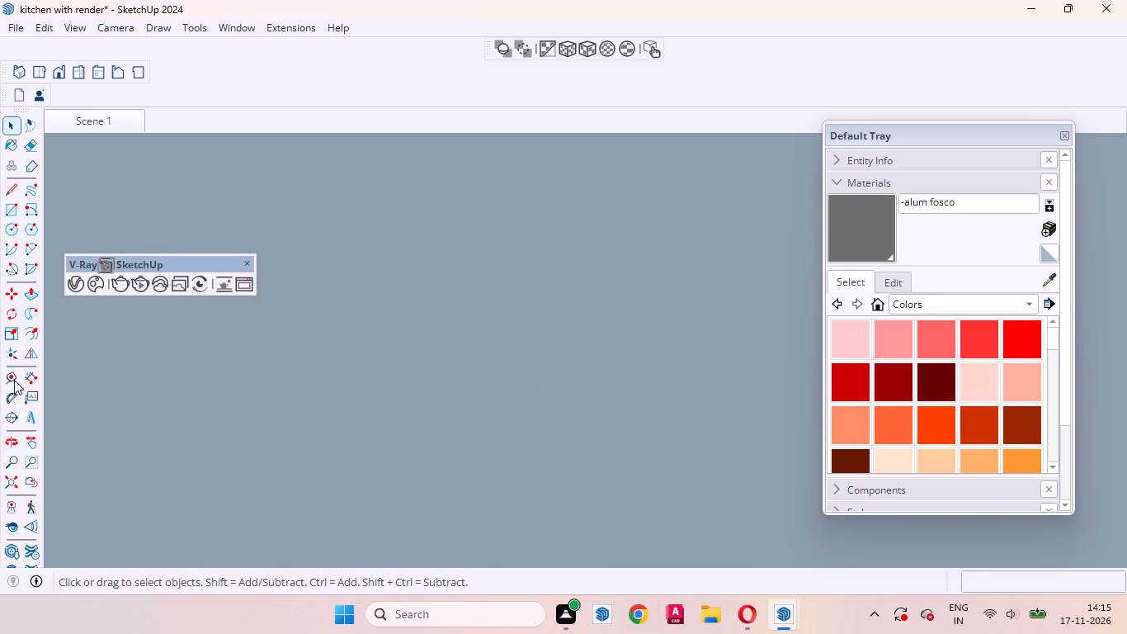
click(35, 474)
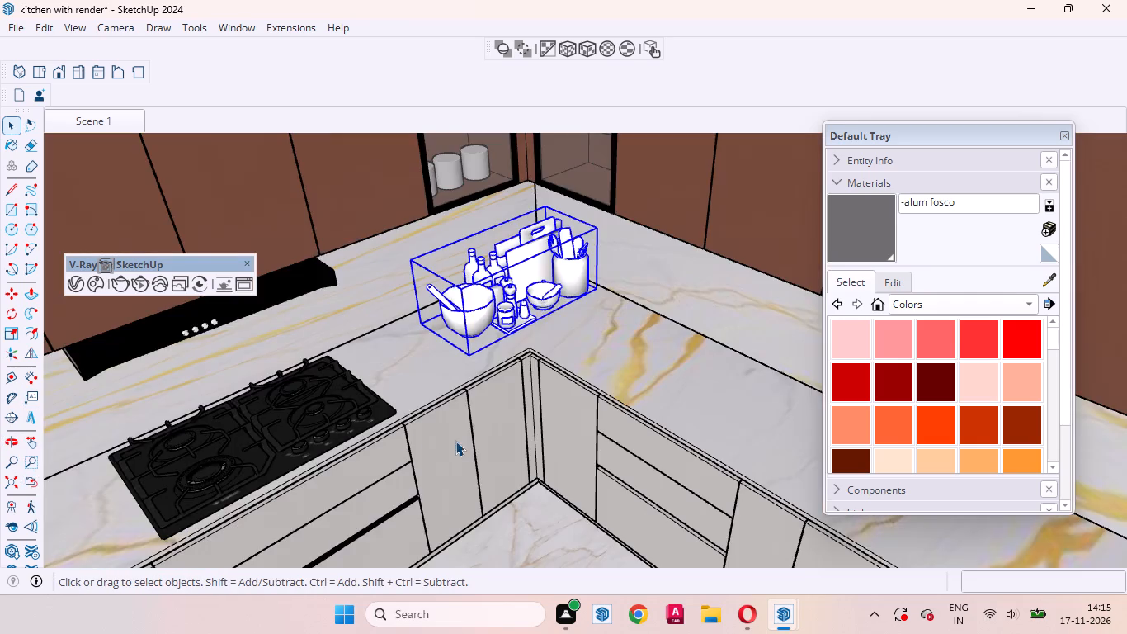
scroll(447, 407, down, 4)
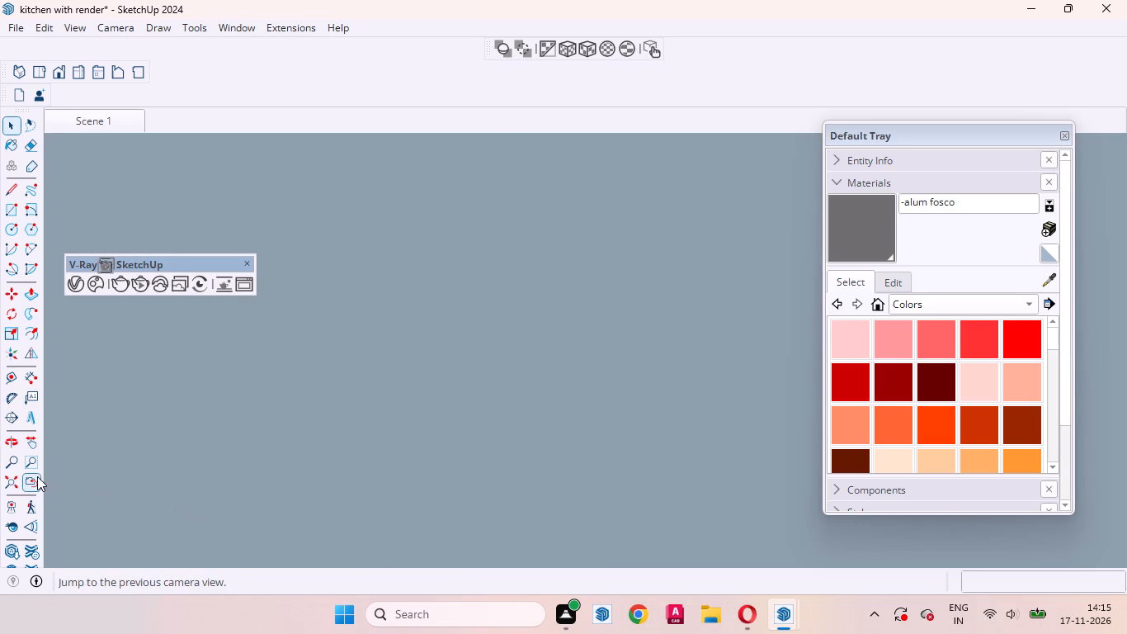
click(37, 476)
middle_drag(700, 509, 772, 512)
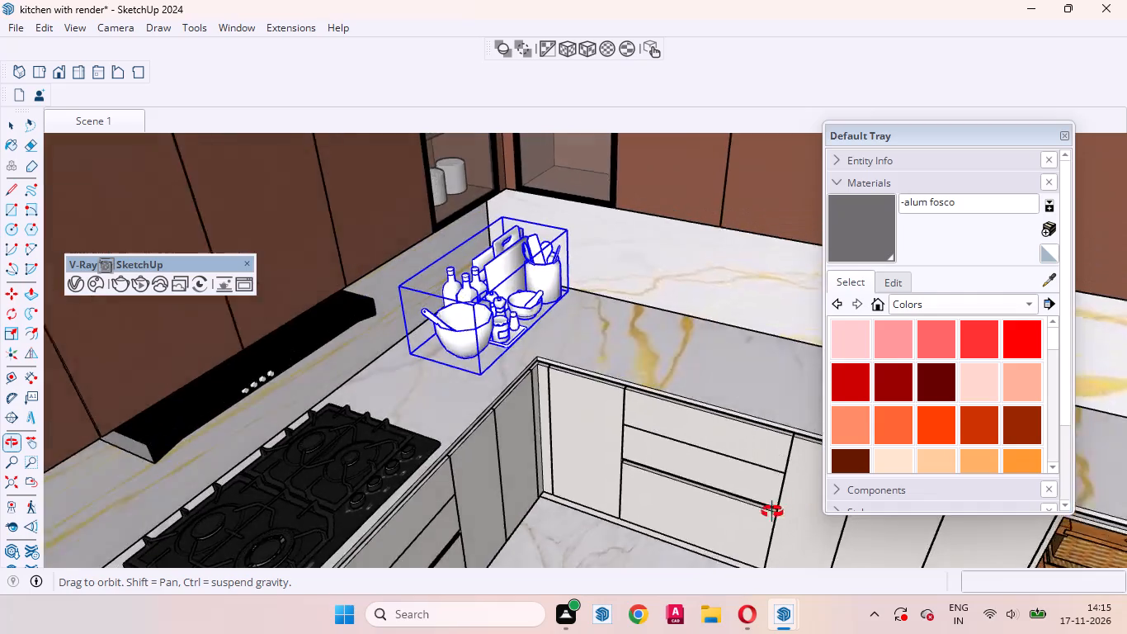
middle_drag(772, 512, 631, 481)
scroll(523, 371, down, 15)
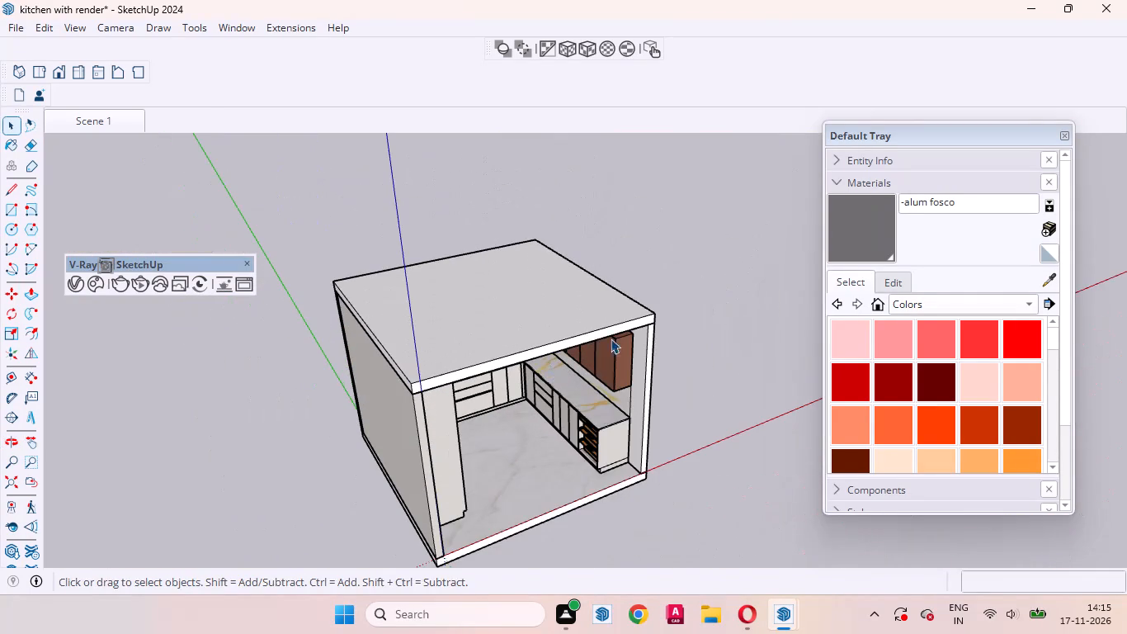
click(704, 272)
scroll(565, 360, up, 16)
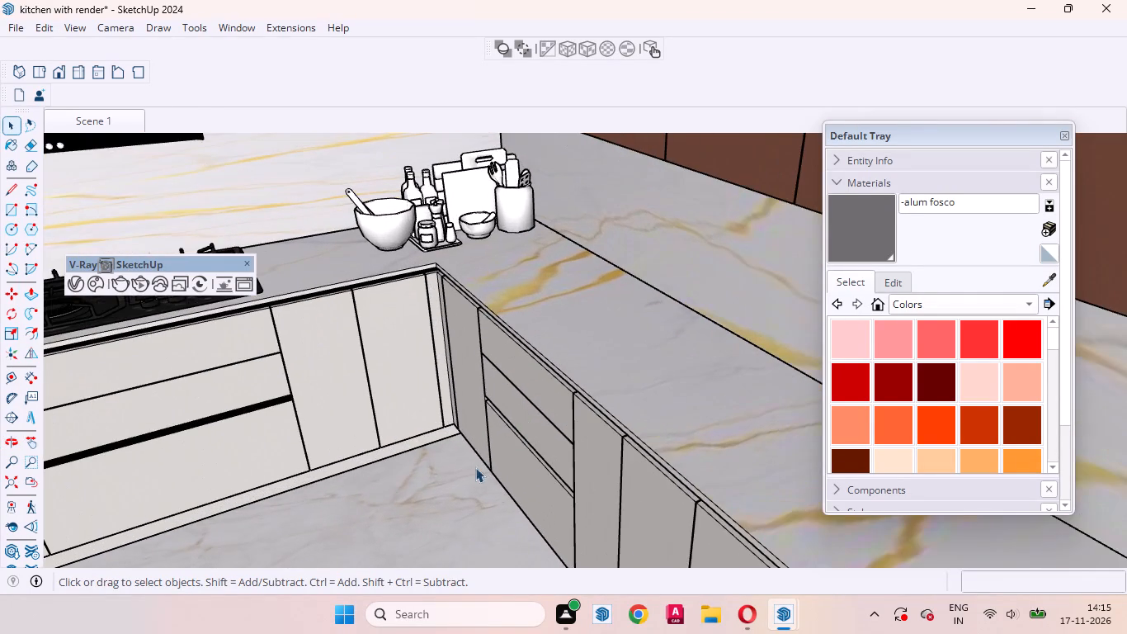
scroll(521, 202, up, 6)
middle_drag(506, 211, 437, 223)
click(432, 201)
scroll(795, 286, down, 1)
scroll(801, 286, up, 1)
scroll(801, 286, down, 1)
scroll(451, 288, down, 3)
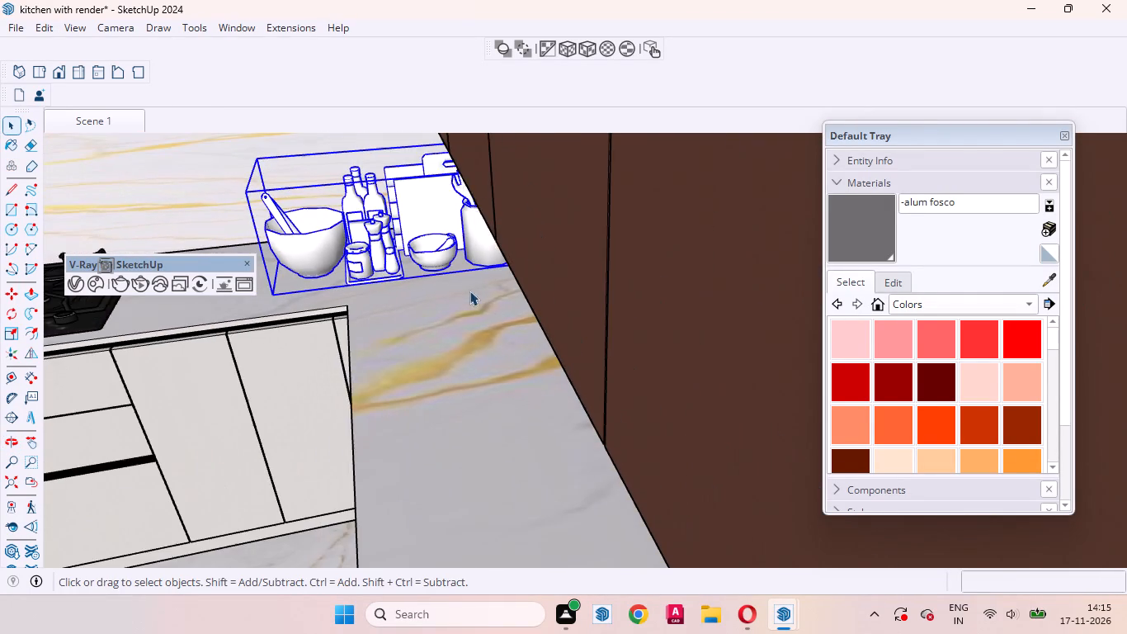
middle_drag(413, 311, 446, 263)
middle_drag(449, 342, 465, 365)
key(m)
click(497, 295)
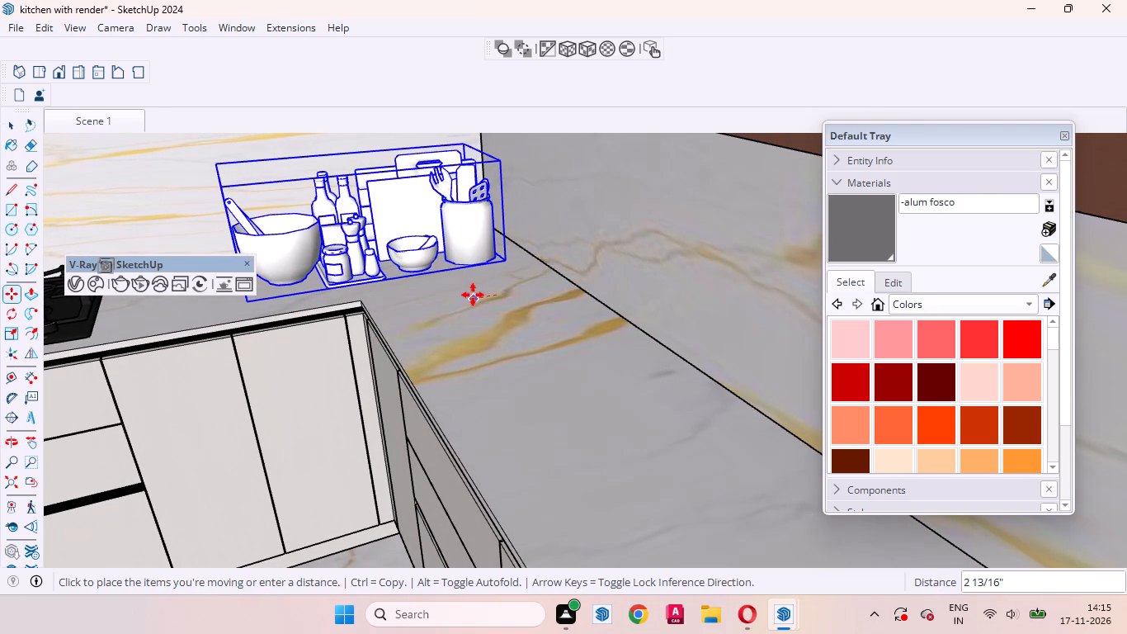
click(473, 295)
key(space)
Display the Click-Change 2 - Kitchen equipment toolbar.
middle_drag(458, 386, 656, 370)
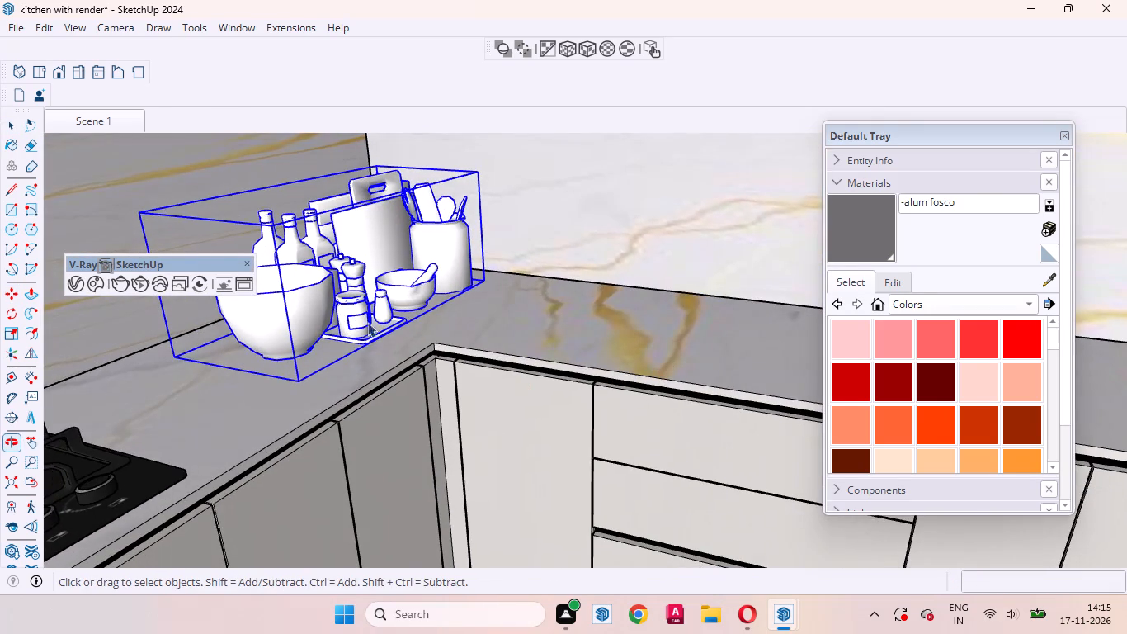
right_click(419, 13)
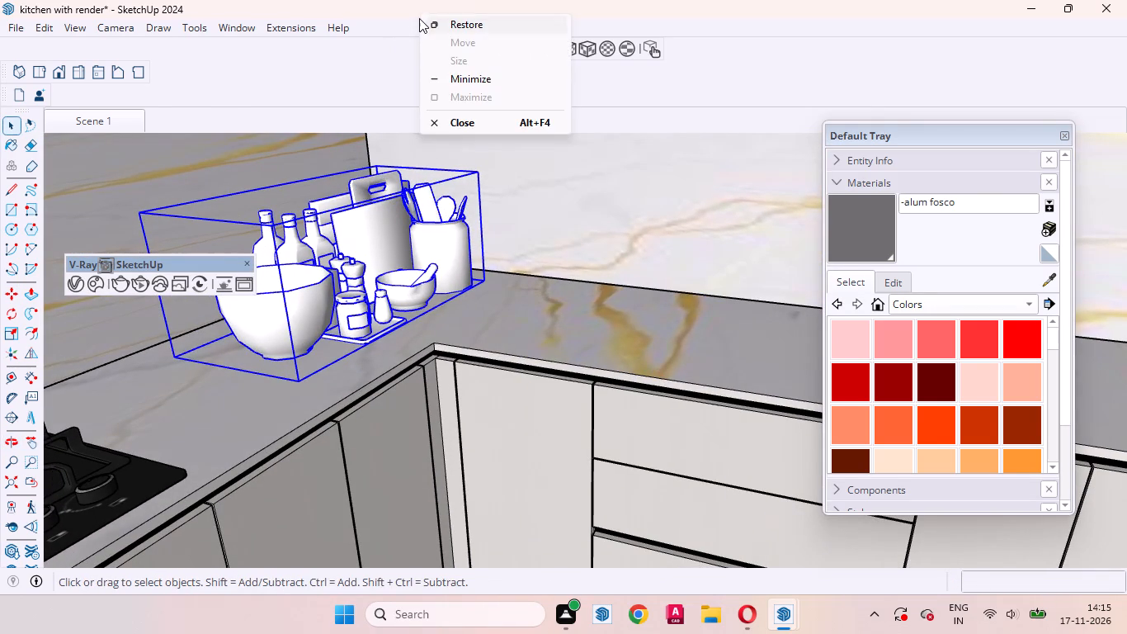
right_click(413, 25)
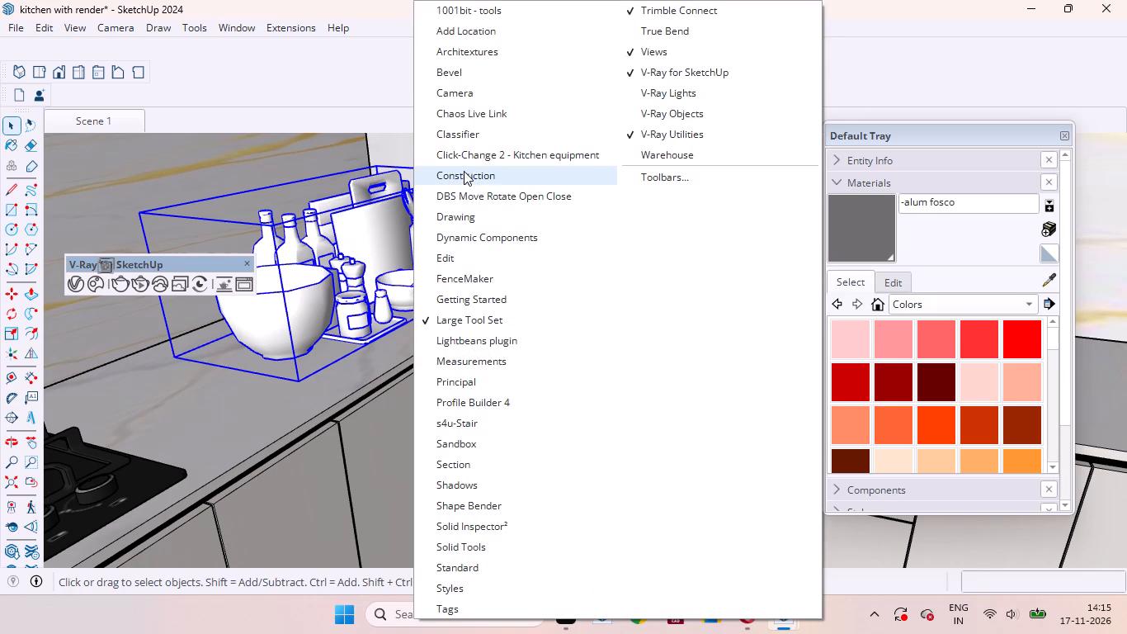
click(493, 161)
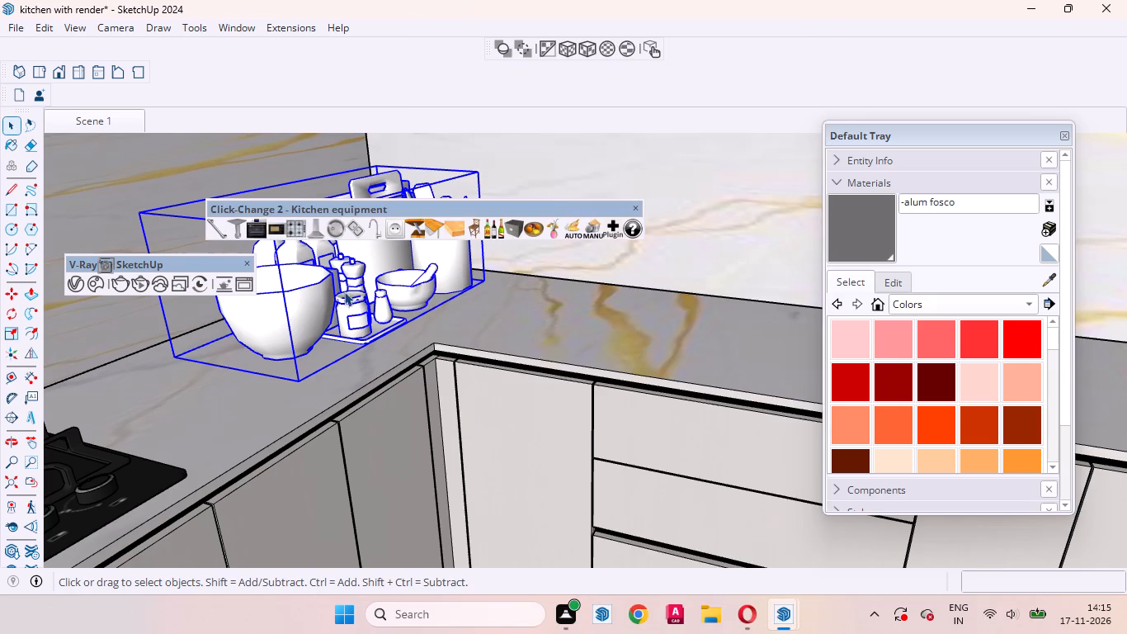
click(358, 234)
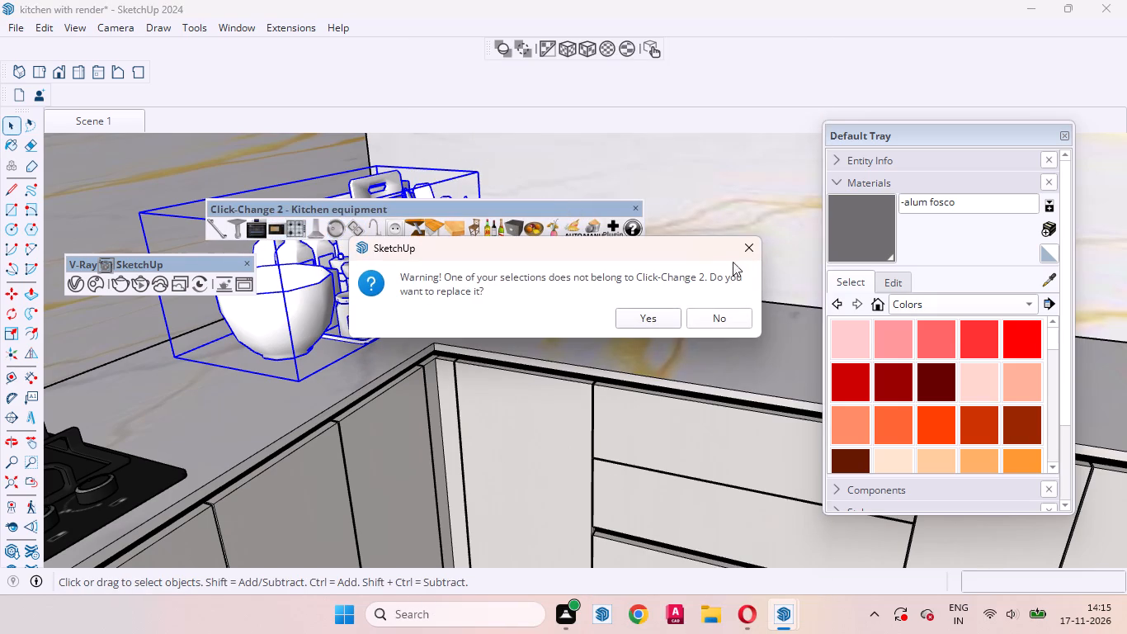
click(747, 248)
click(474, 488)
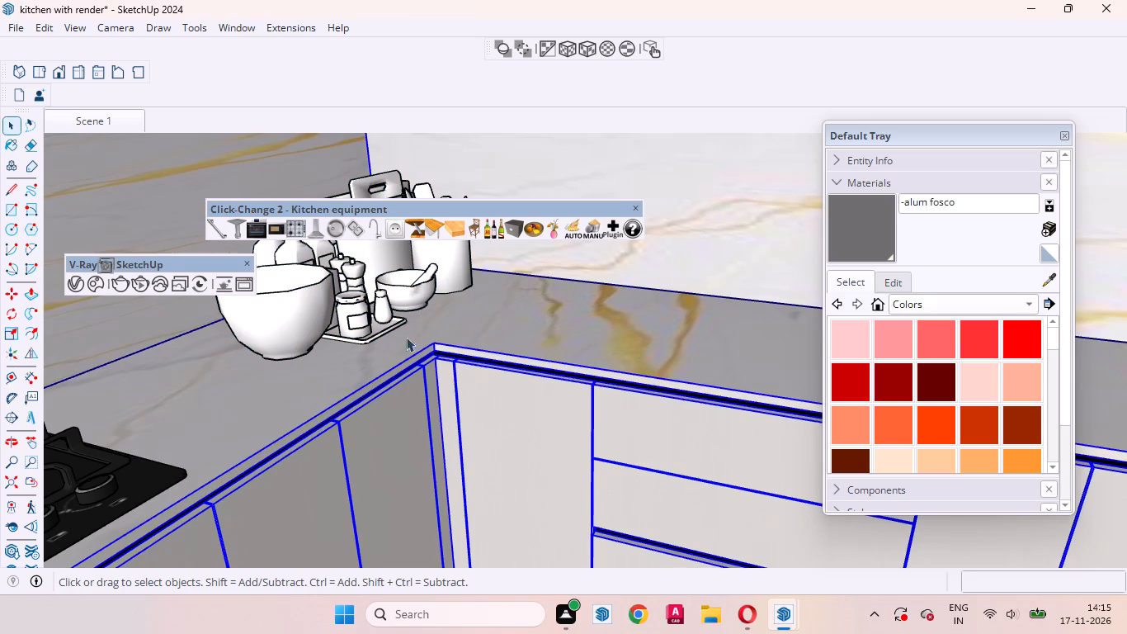
Return to the Scene 1 view, clear the selection and load the Click-Change 2 sink for 80cm furniture for placement.
scroll(432, 312, down, 13)
scroll(482, 357, down, 3)
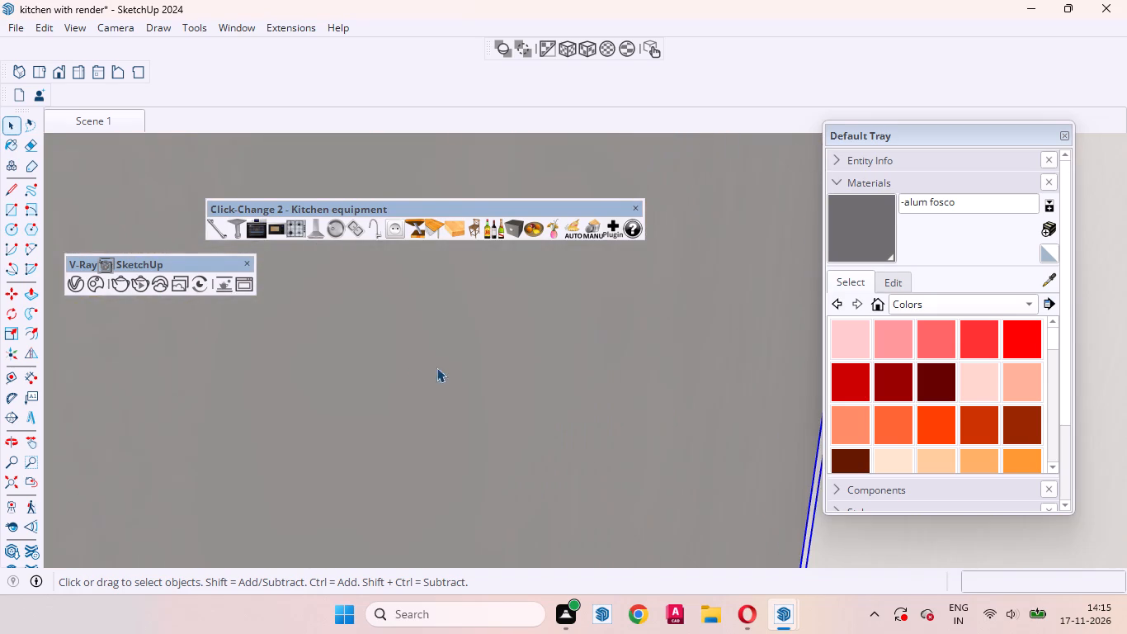
scroll(436, 367, down, 20)
scroll(436, 367, down, 4)
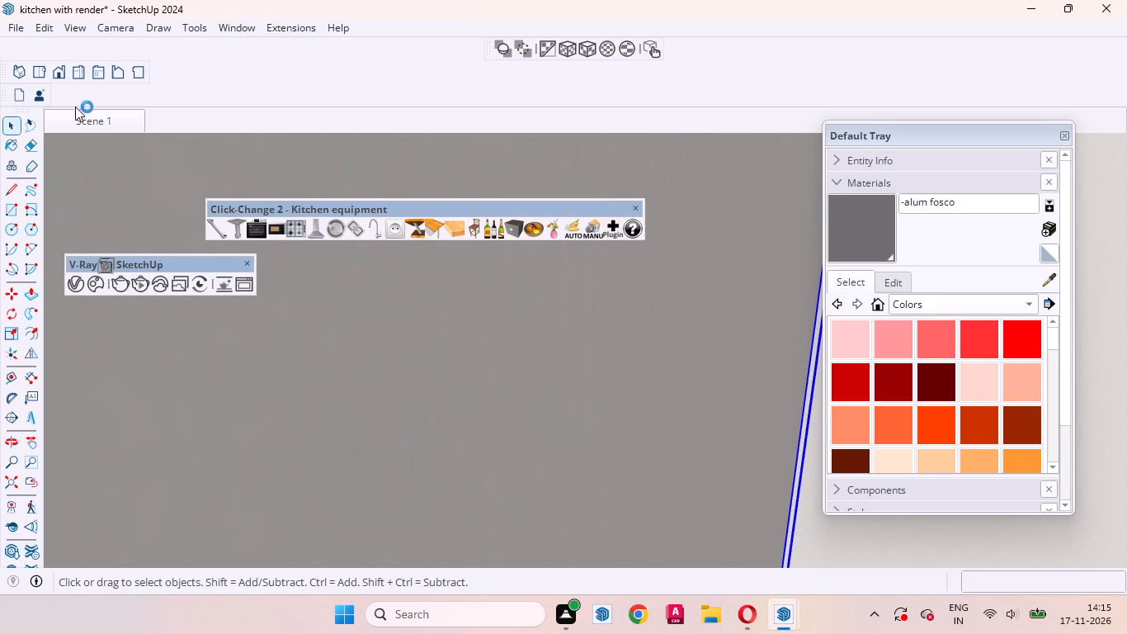
click(92, 123)
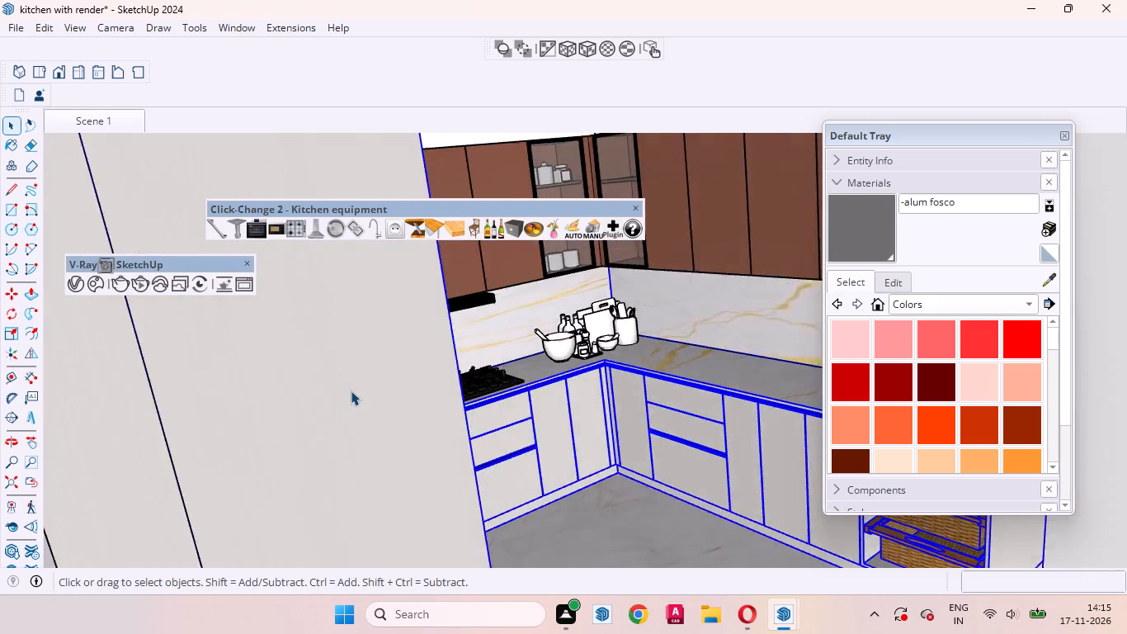
click(124, 445)
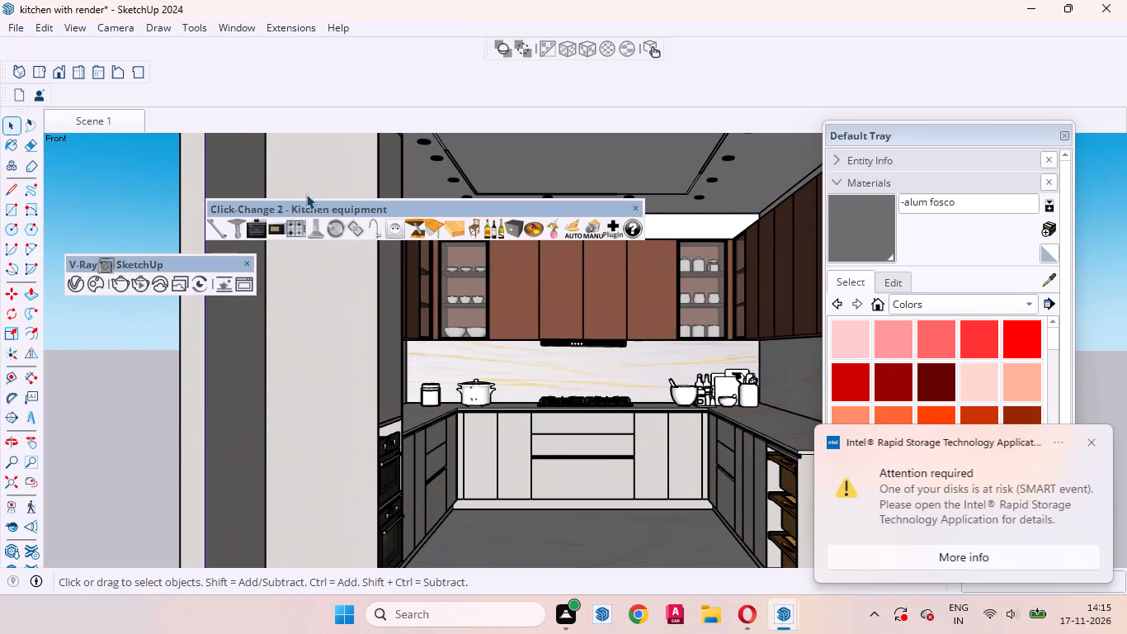
click(358, 230)
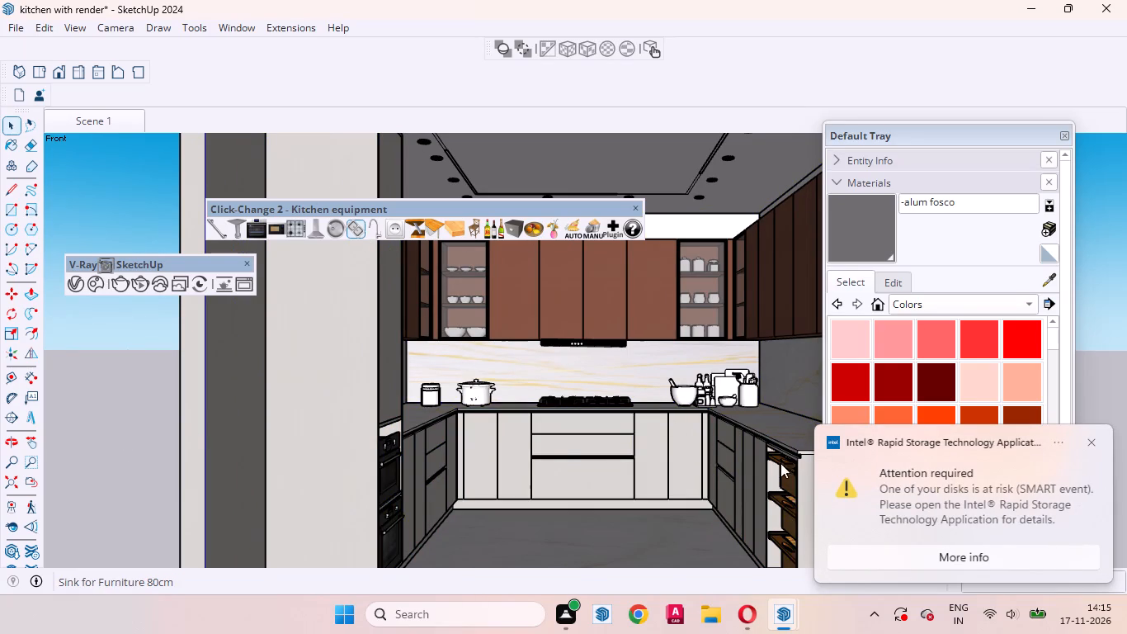
Dismiss the Intel Rapid Storage Technology notification covering part of the model and the materials tray.
click(1094, 441)
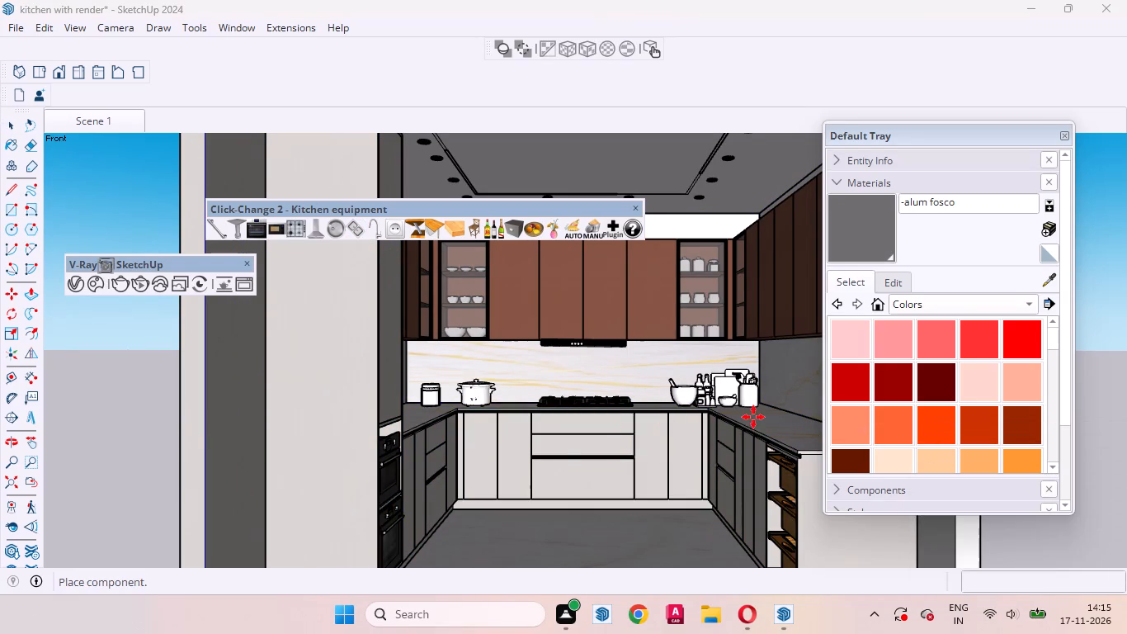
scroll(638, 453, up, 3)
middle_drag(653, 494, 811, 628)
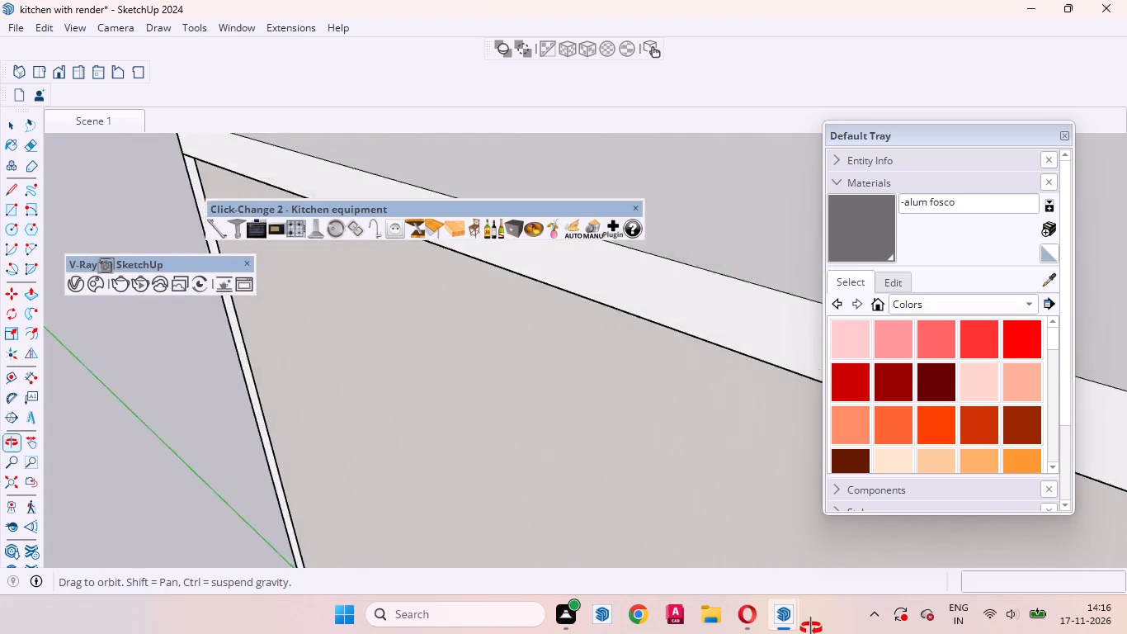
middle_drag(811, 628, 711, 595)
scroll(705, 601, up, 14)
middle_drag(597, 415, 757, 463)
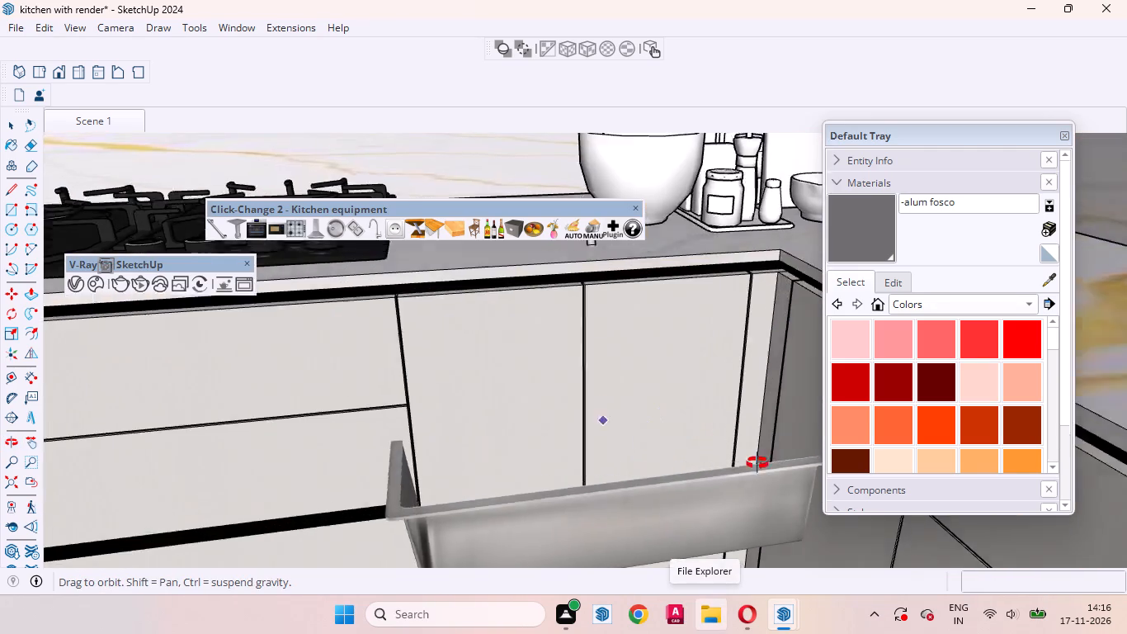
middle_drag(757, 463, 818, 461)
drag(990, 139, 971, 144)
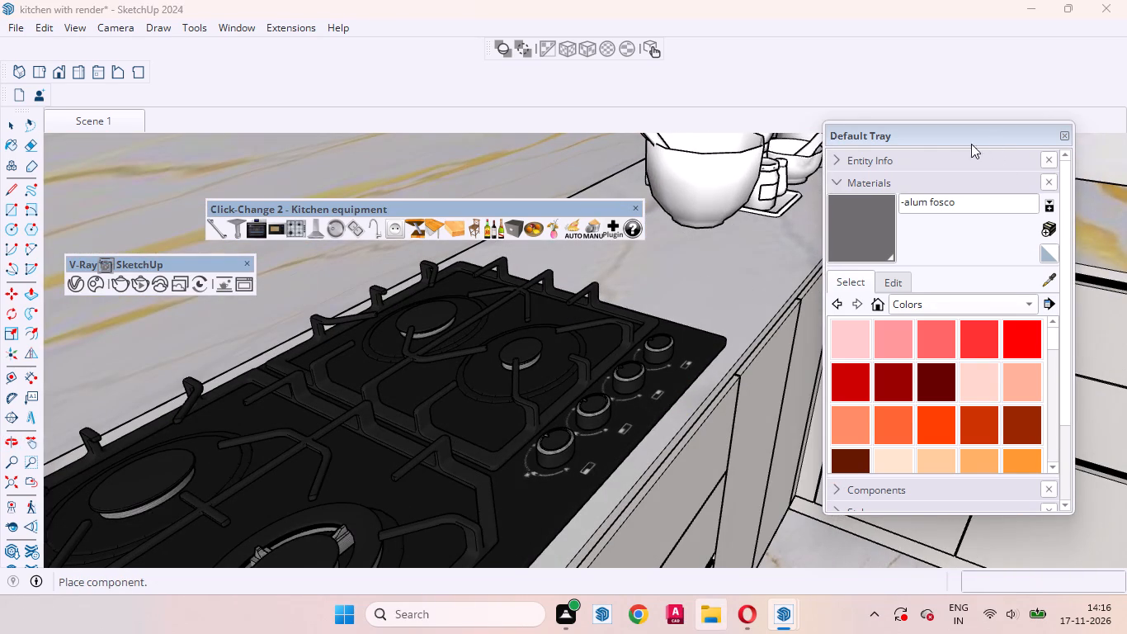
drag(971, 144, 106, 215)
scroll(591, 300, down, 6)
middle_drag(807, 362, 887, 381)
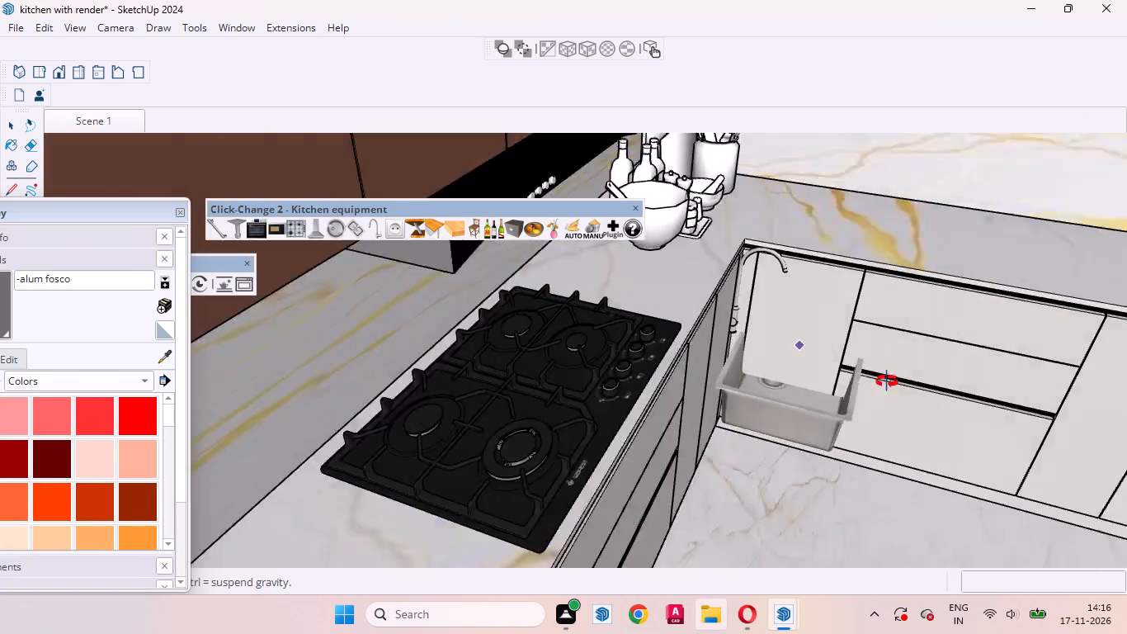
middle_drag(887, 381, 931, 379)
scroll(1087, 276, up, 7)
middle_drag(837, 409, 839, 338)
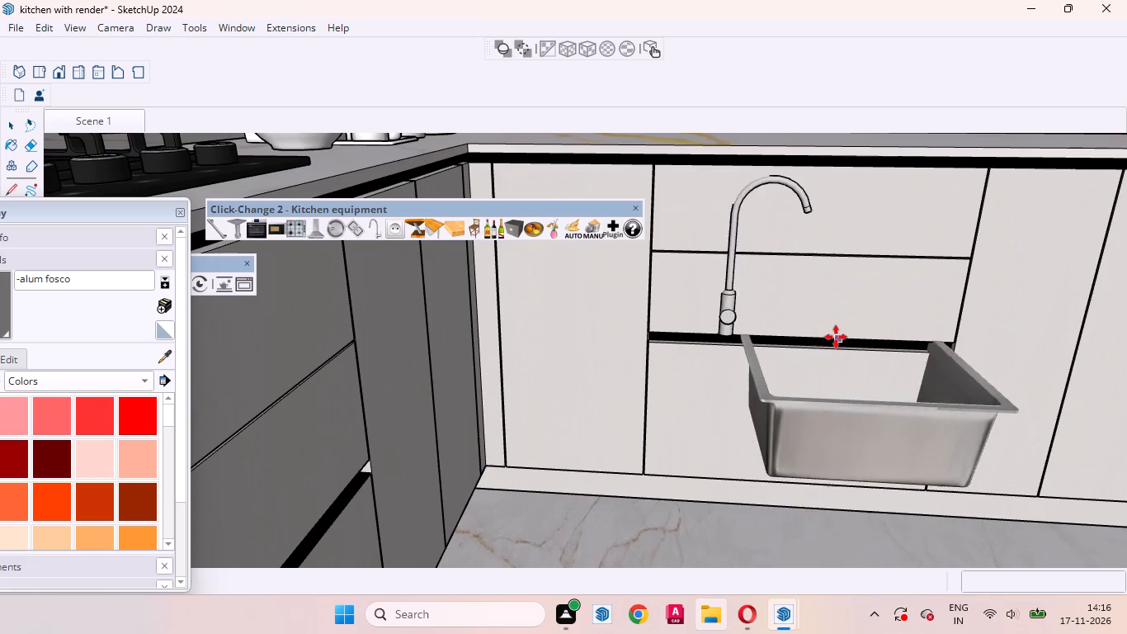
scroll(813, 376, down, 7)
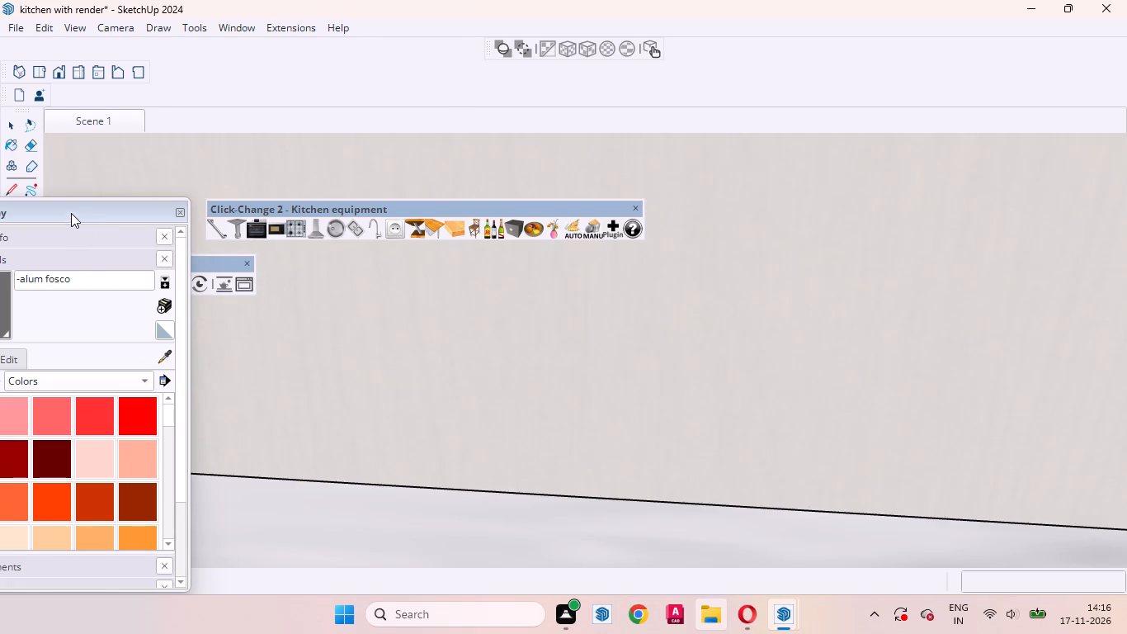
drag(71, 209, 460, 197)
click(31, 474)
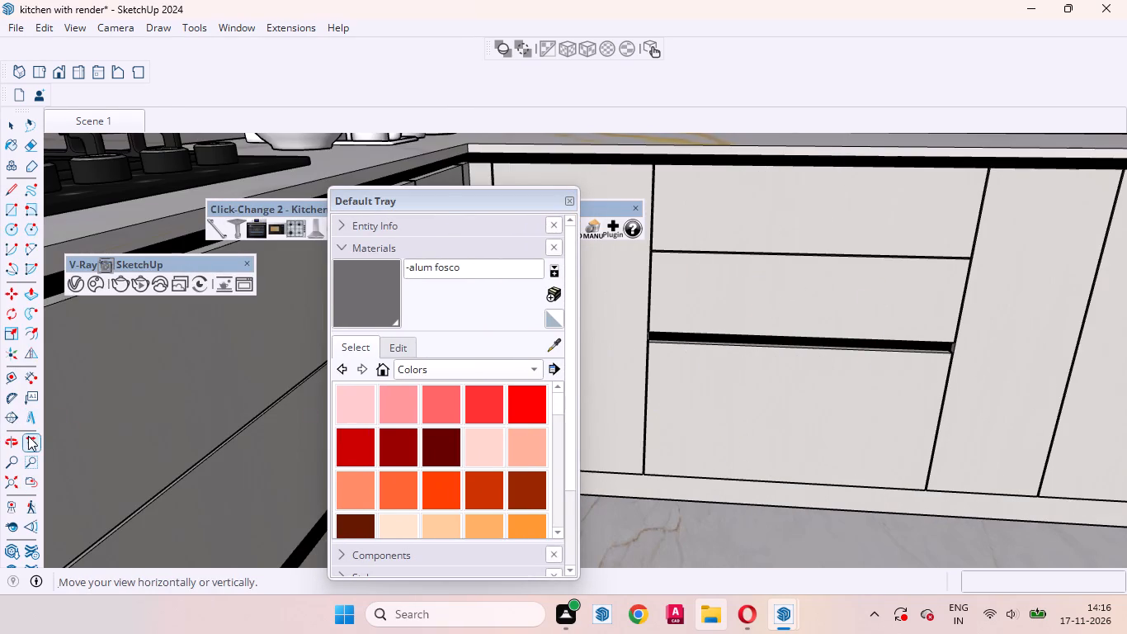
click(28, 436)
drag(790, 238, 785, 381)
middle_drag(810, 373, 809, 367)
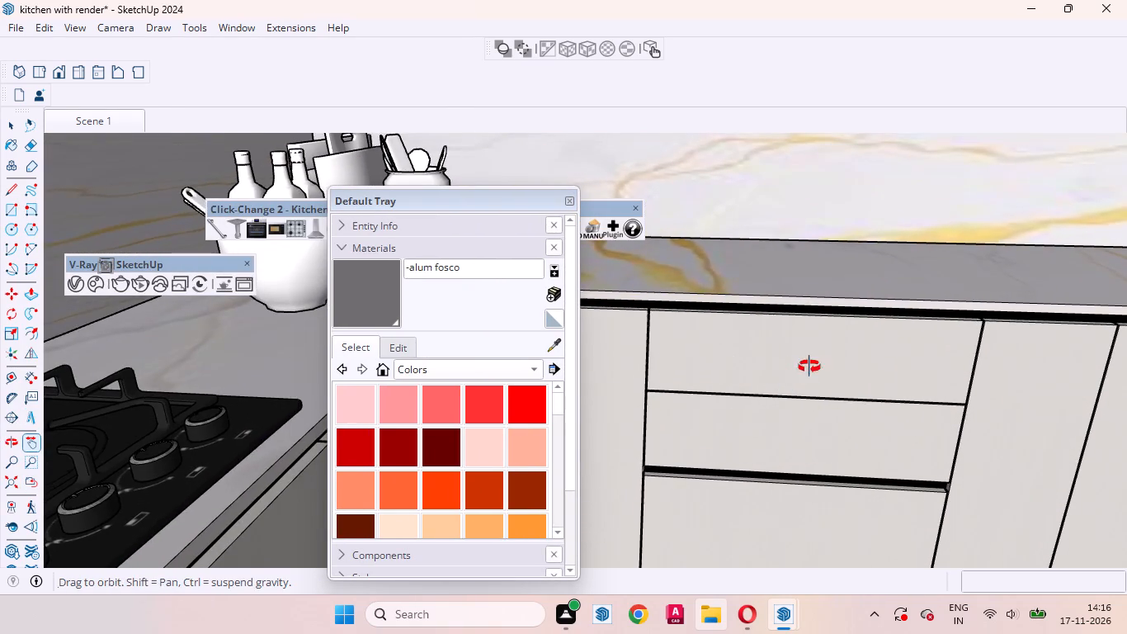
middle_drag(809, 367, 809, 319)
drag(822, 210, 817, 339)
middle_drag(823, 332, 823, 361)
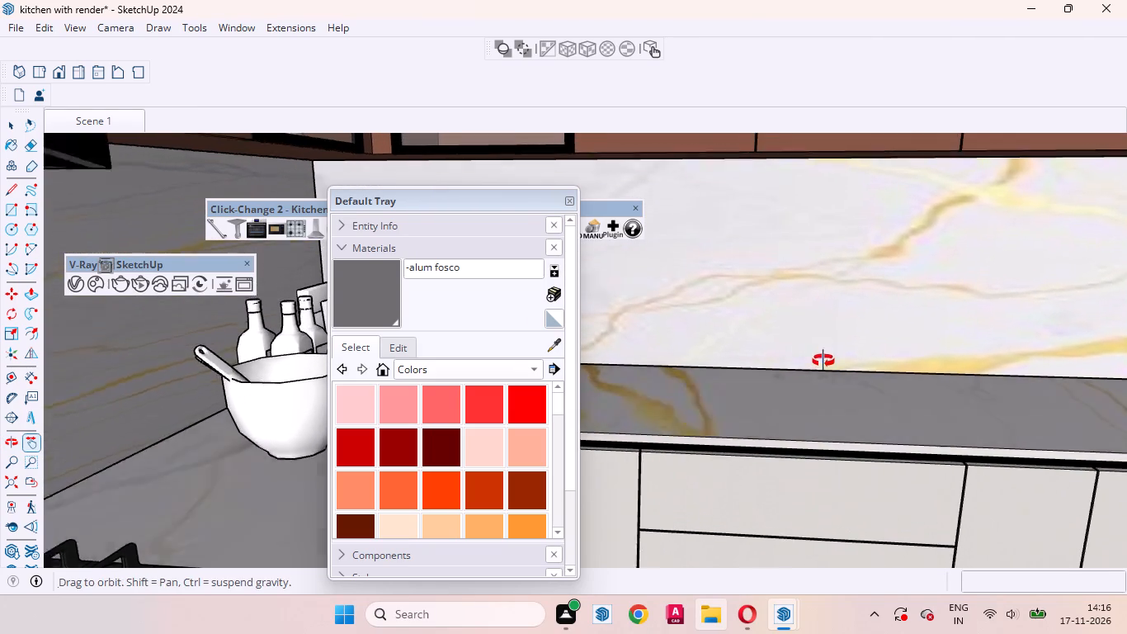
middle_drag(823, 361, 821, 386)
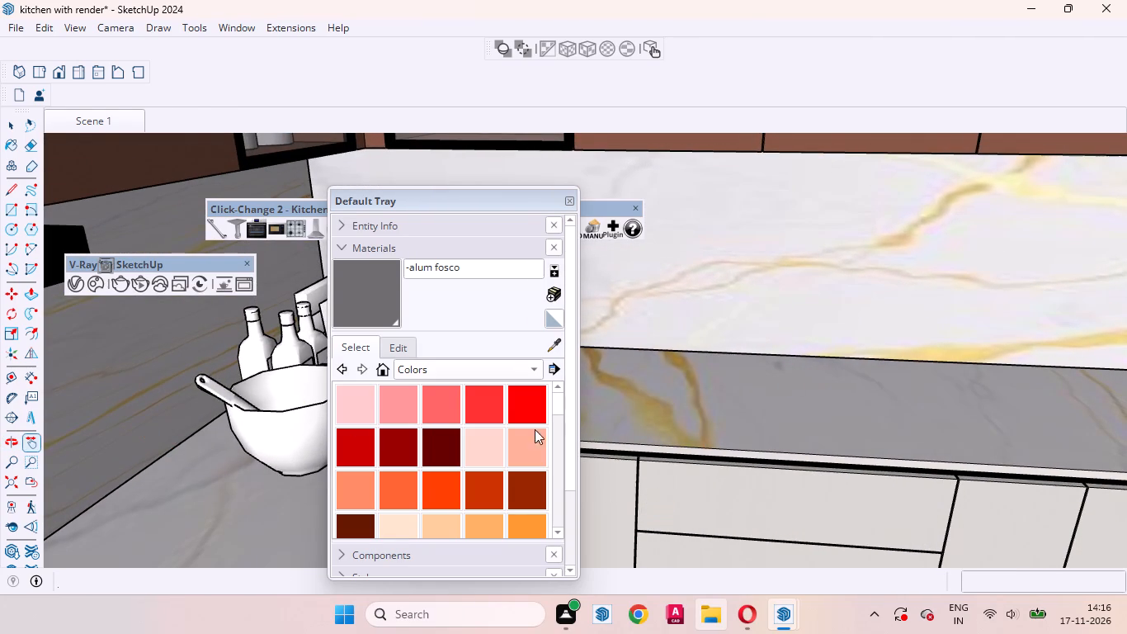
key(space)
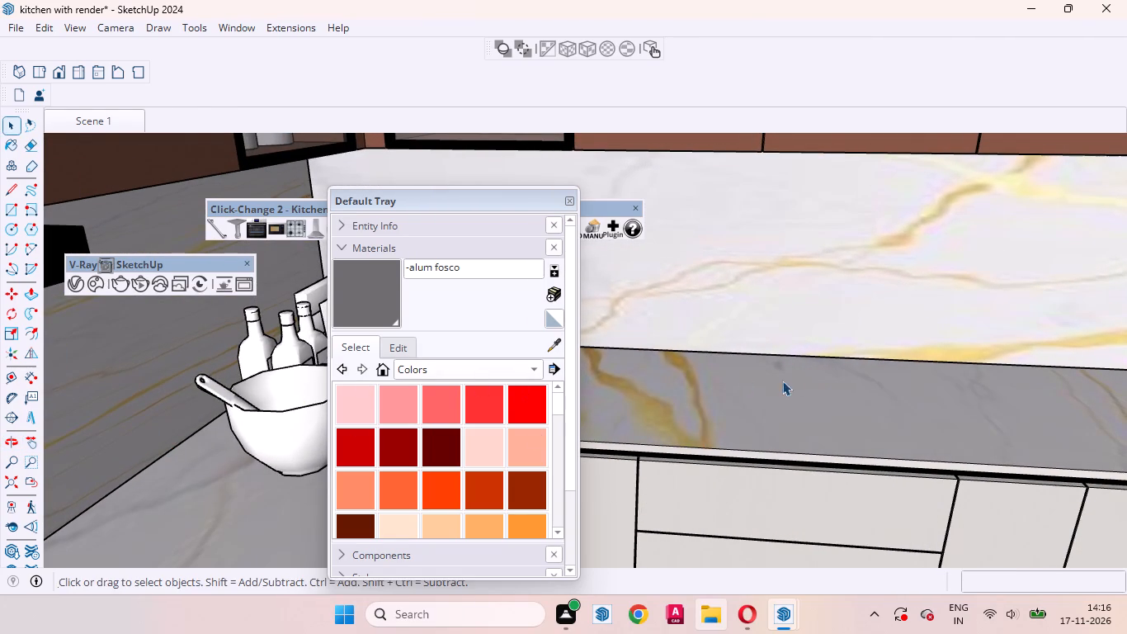
Move the Default Tray clear of the Click-Change 2 - Kitchen equipment toolbar and the side counter.
click(7, 487)
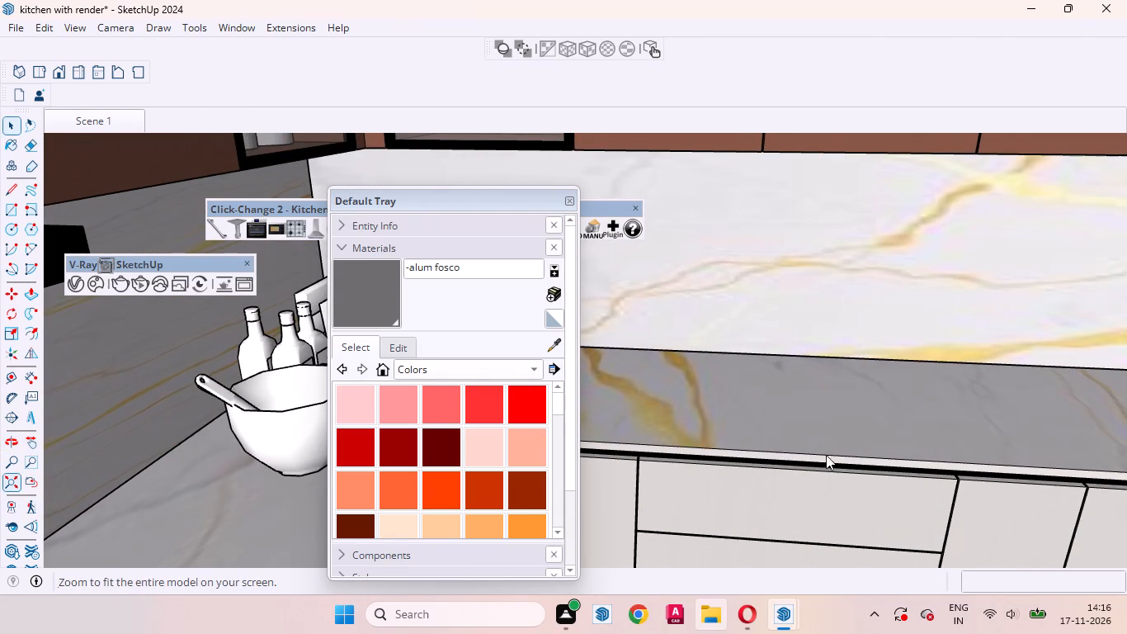
click(1007, 315)
scroll(885, 326, down, 4)
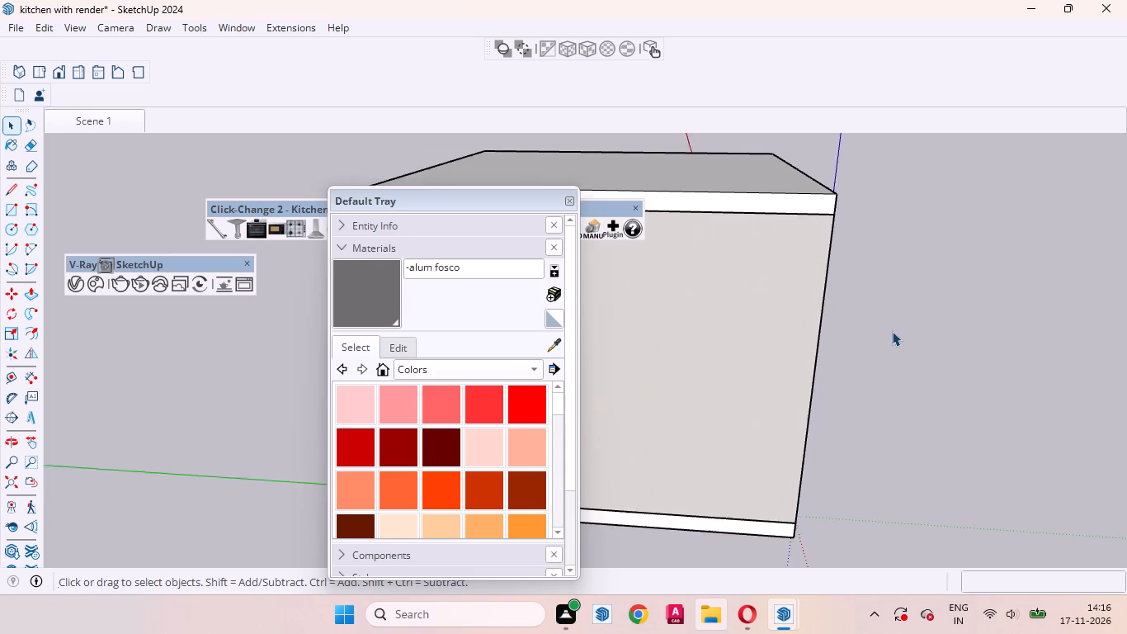
scroll(892, 331, down, 16)
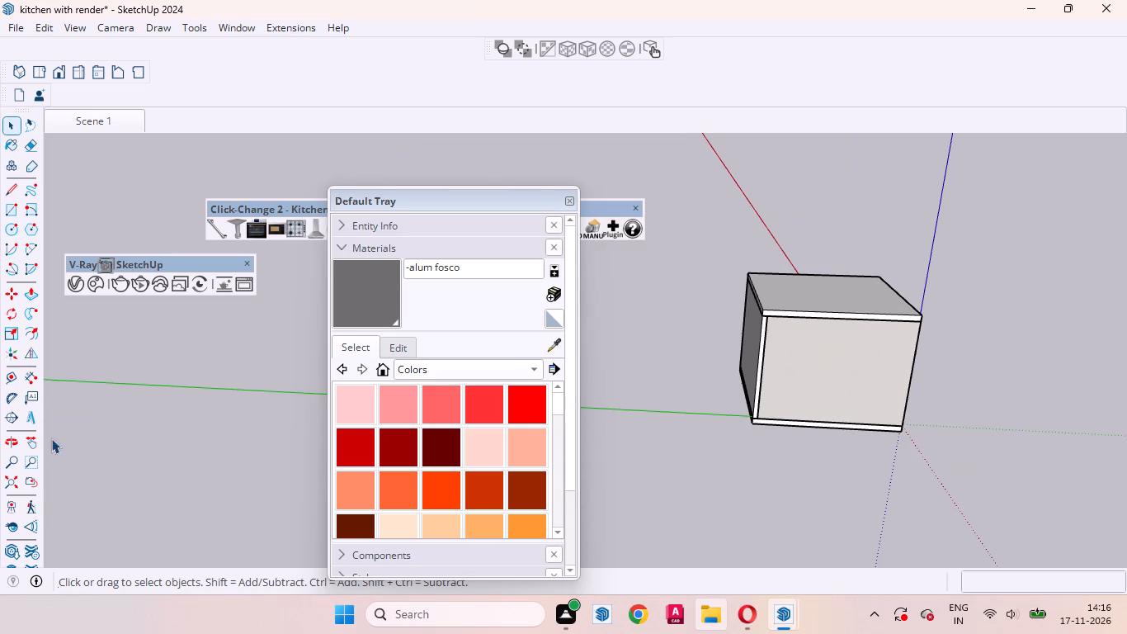
click(31, 482)
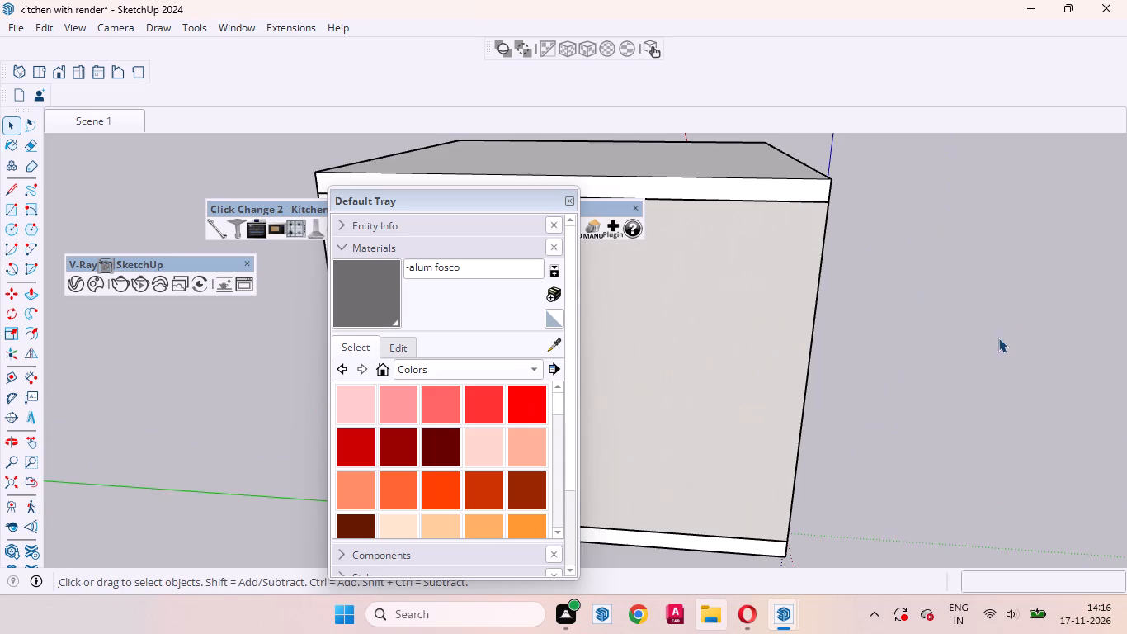
middle_drag(962, 346, 568, 320)
scroll(670, 342, up, 11)
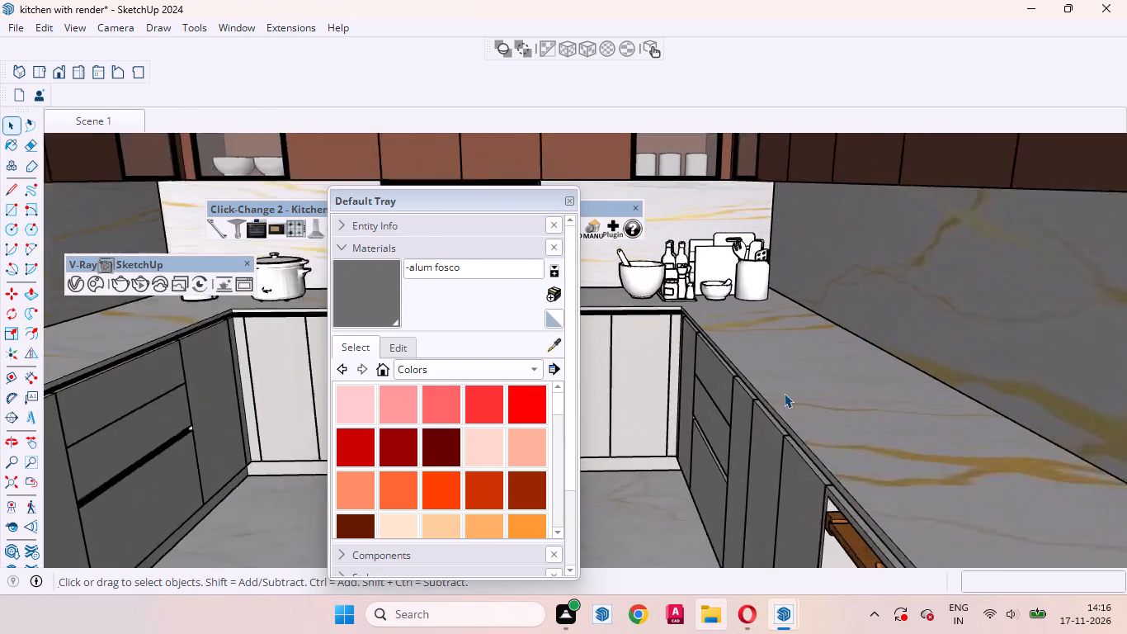
scroll(784, 393, up, 7)
middle_drag(809, 432, 1126, 420)
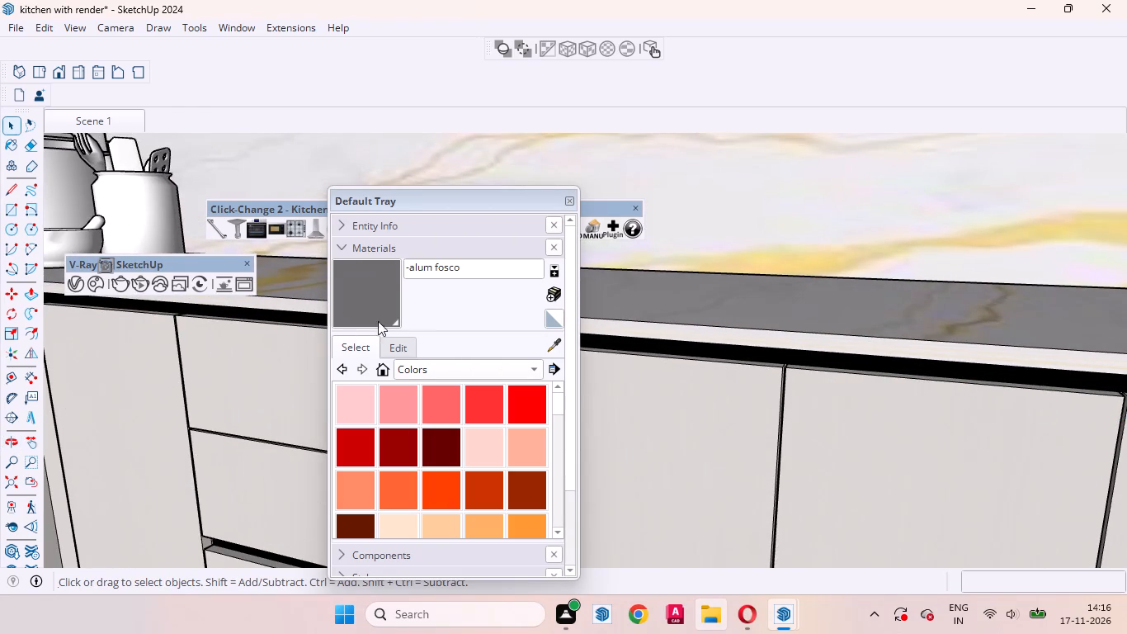
scroll(691, 352, down, 11)
middle_drag(752, 392, 875, 405)
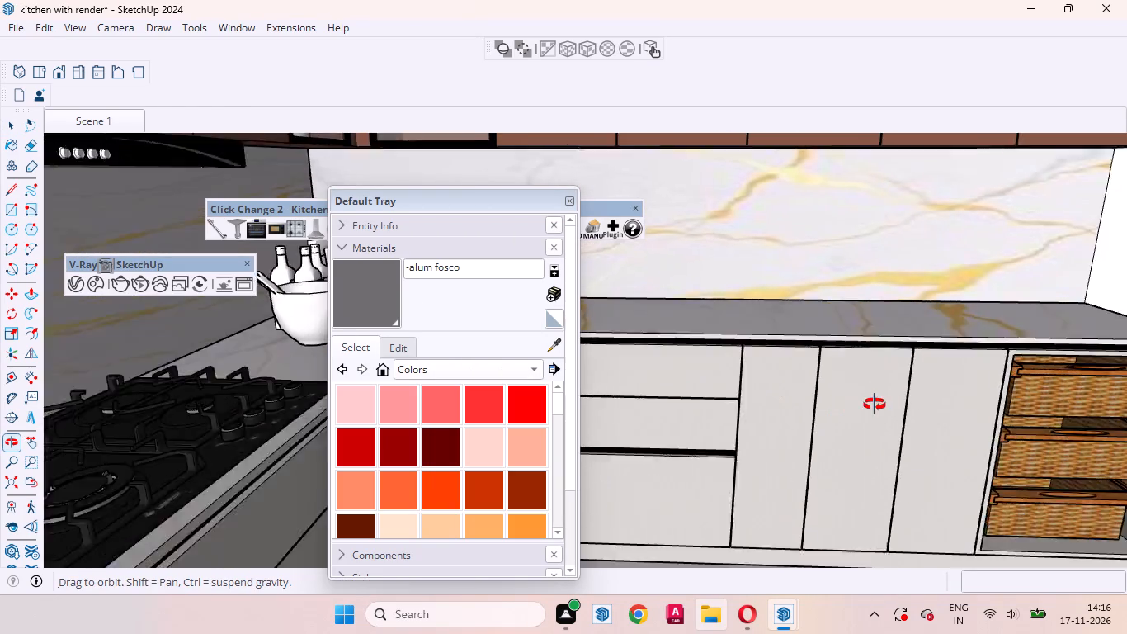
middle_drag(875, 405, 866, 388)
drag(457, 206, 455, 274)
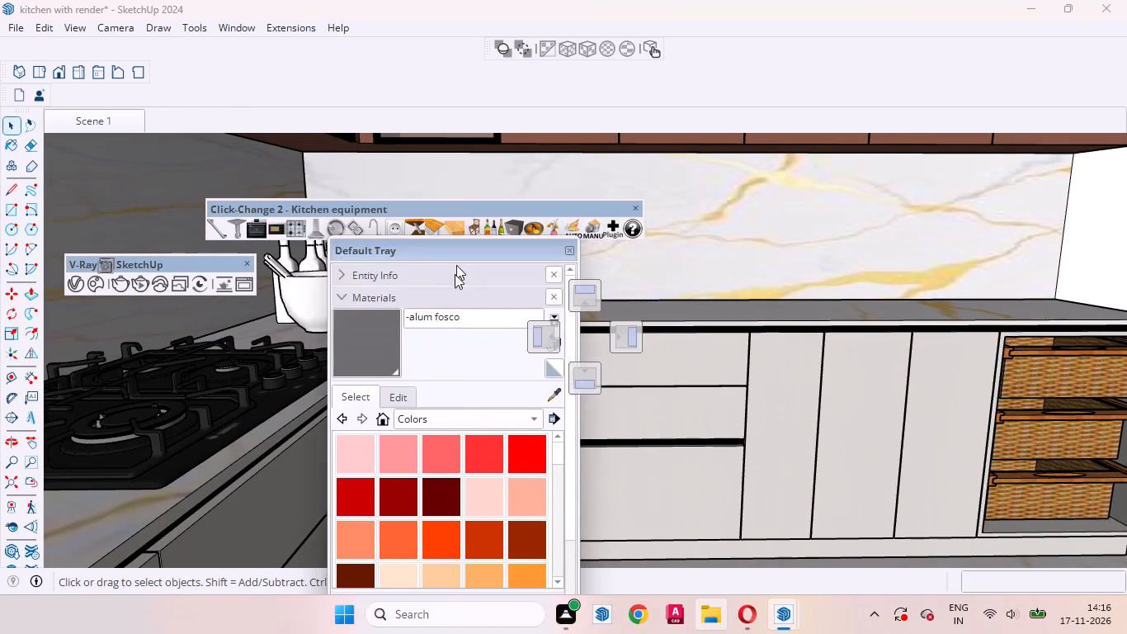
drag(455, 274, 291, 478)
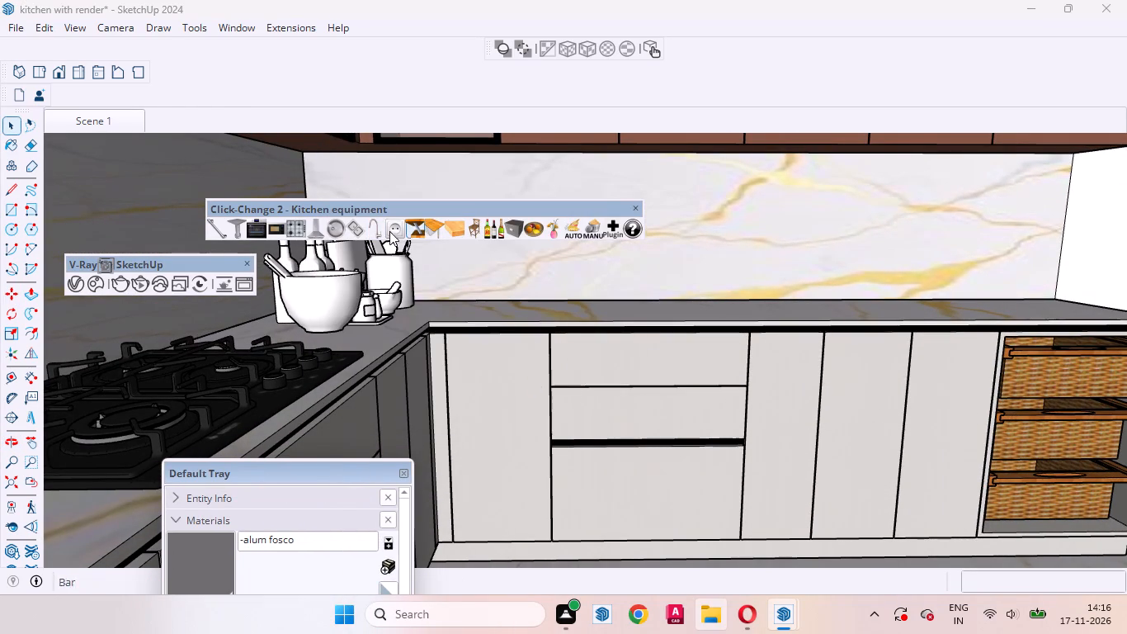
Insert the Click-Change 2 sink with faucet on the side counter, above the drawer unit near the corner.
click(352, 231)
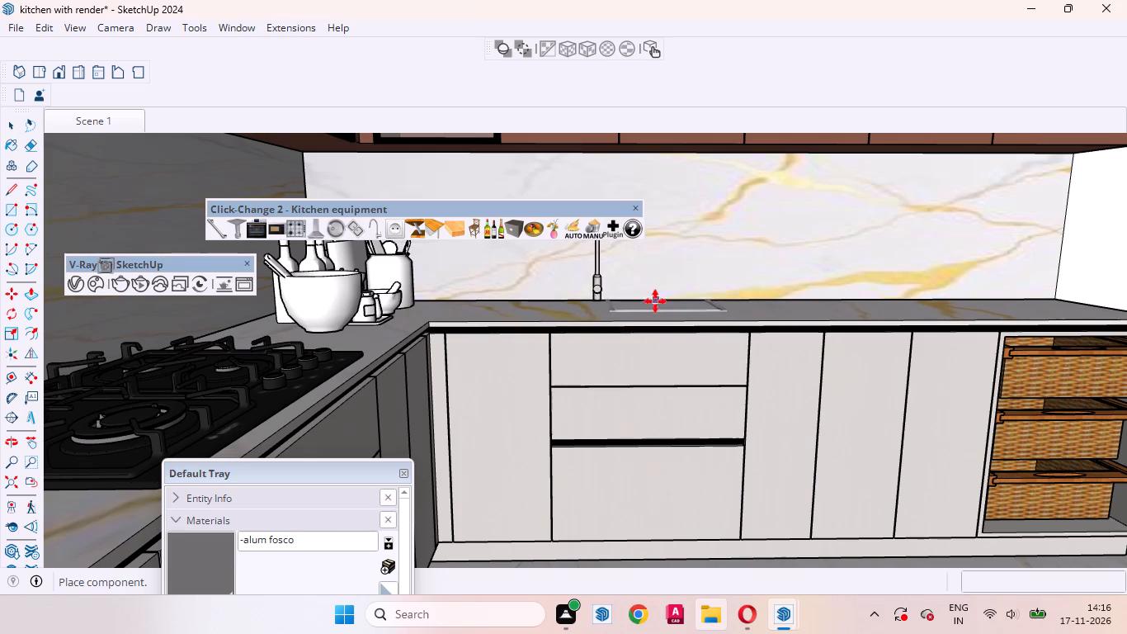
middle_drag(646, 316, 628, 419)
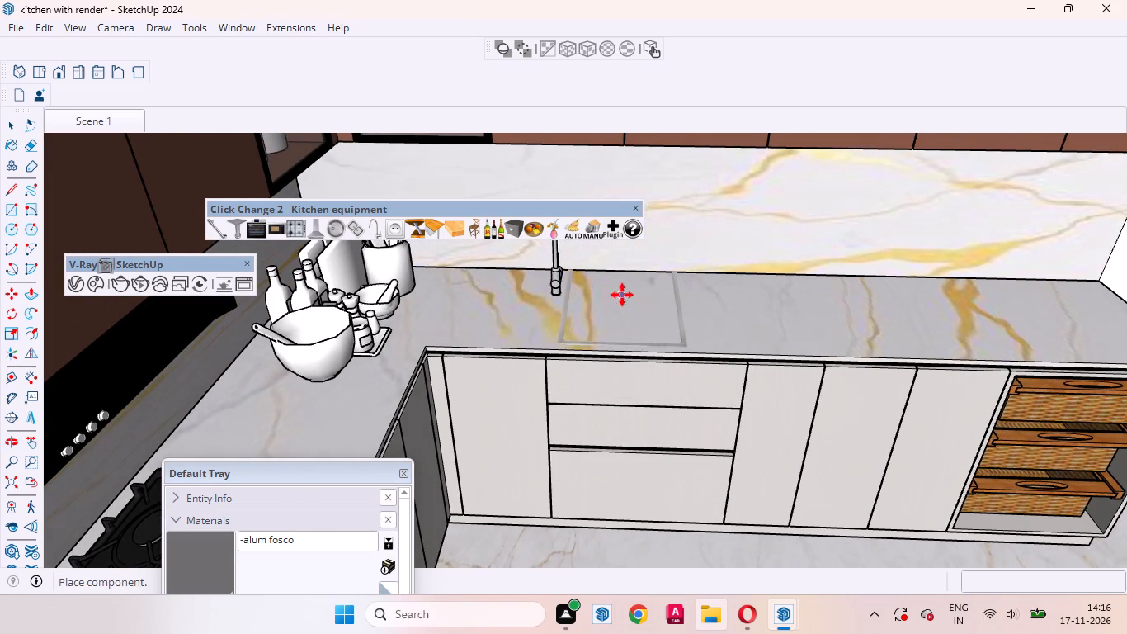
click(611, 300)
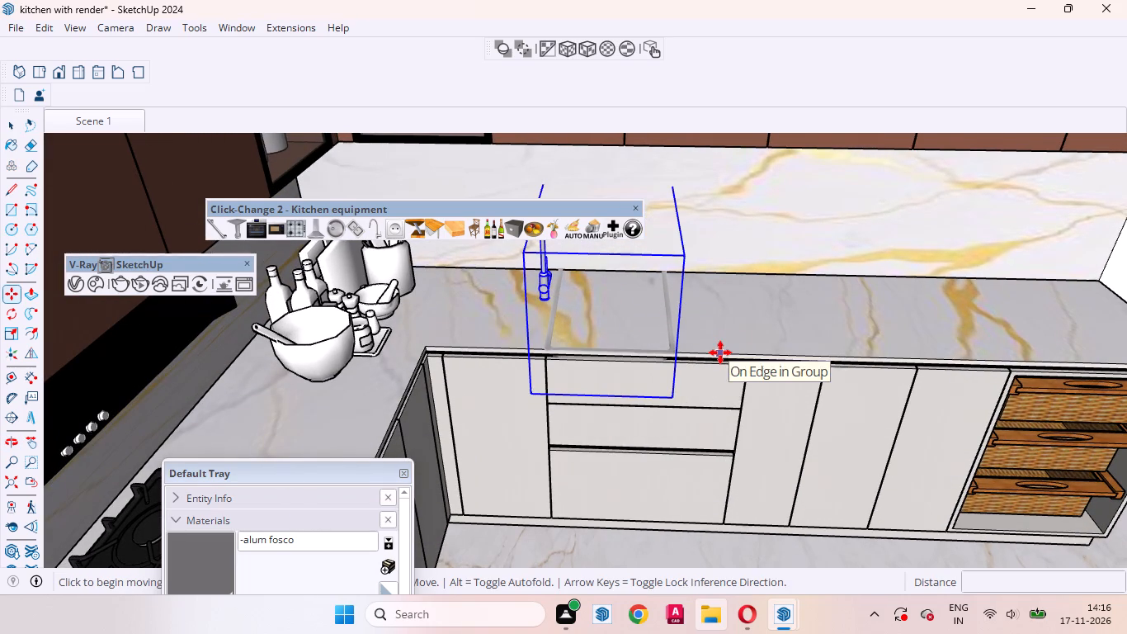
Rotate the sink 90 degrees on the countertop plane so the faucet sits on the backsplash side.
key(space)
key(q)
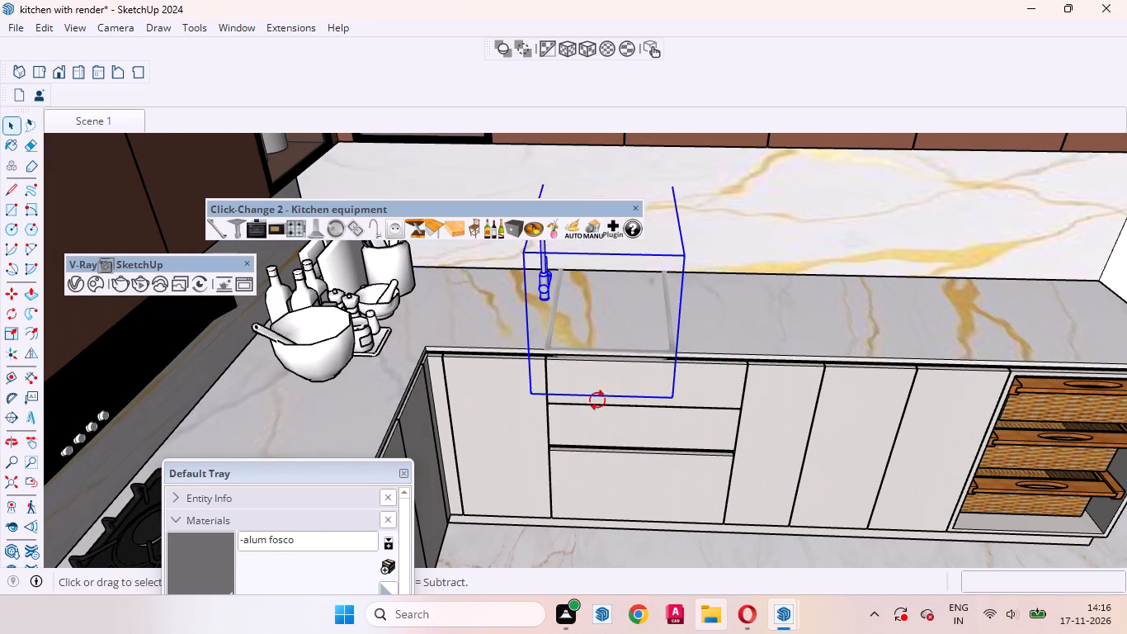
click(543, 324)
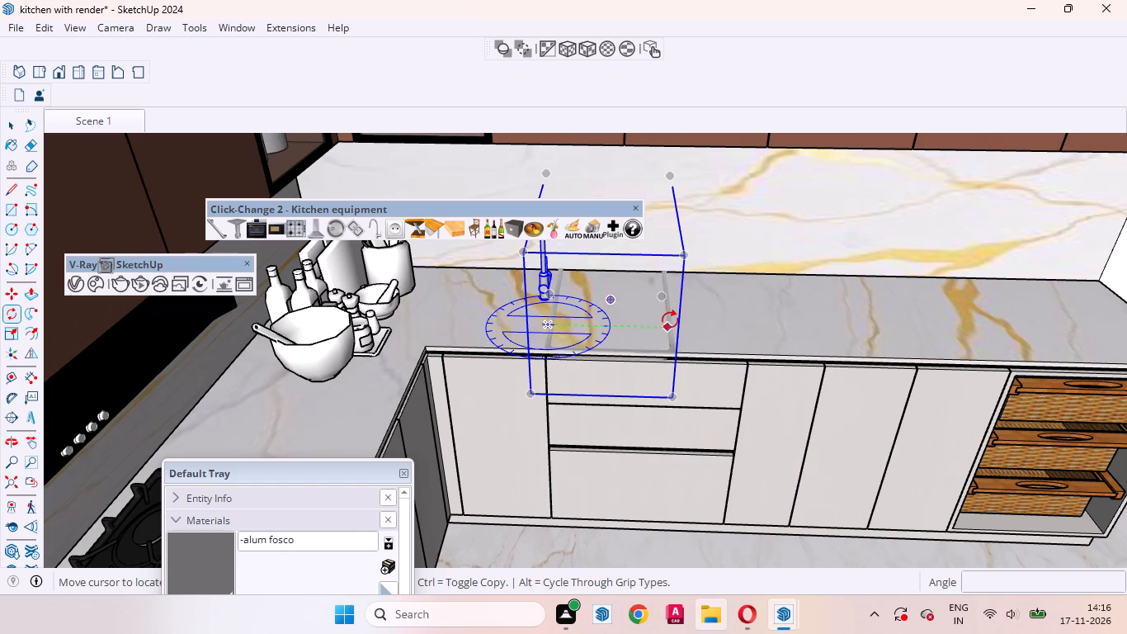
click(670, 320)
text(90)
key(Return)
key(space)
Move the sink about 1' 1 5/8" back from the cabinet fronts so its rim lies fully on the countertop.
scroll(722, 330, up, 4)
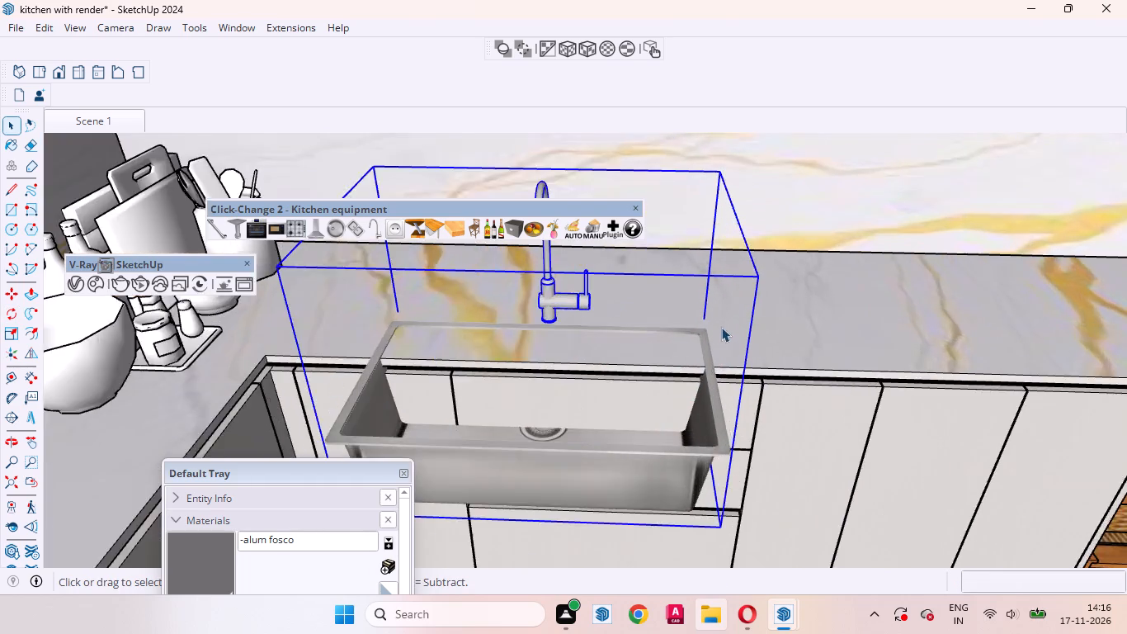
scroll(721, 327, up, 5)
middle_drag(682, 395, 432, 418)
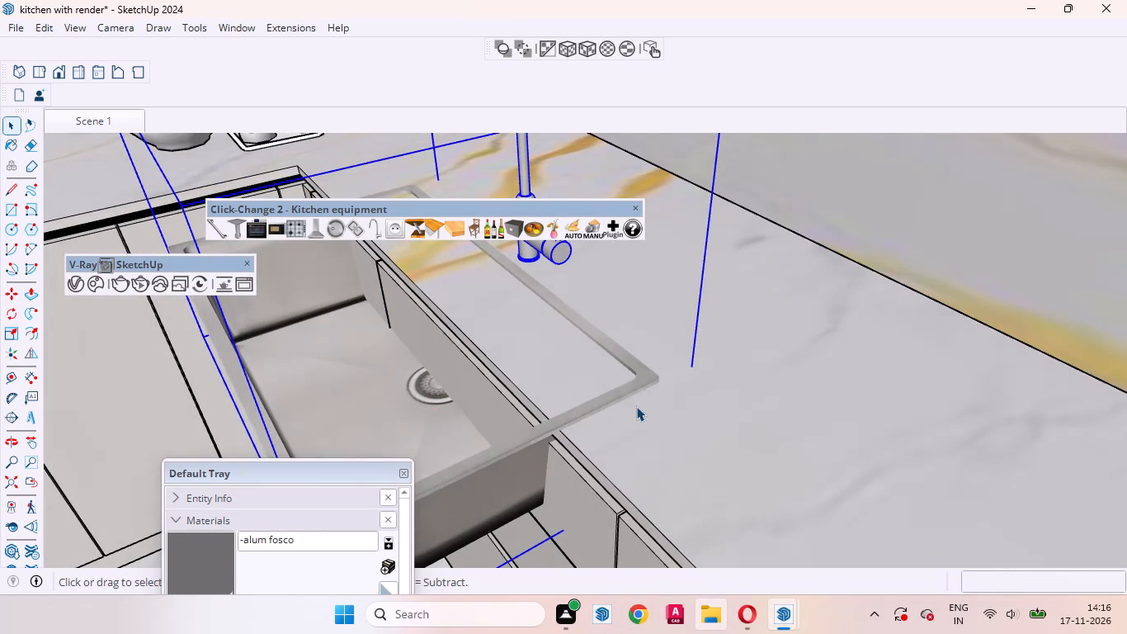
key(m)
click(630, 436)
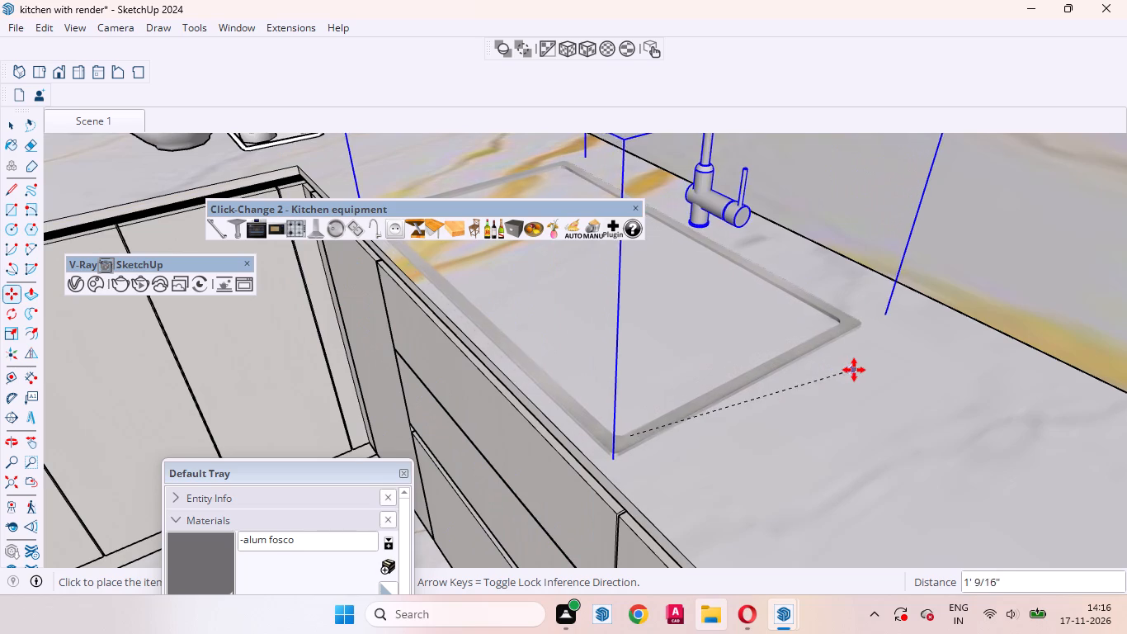
click(899, 393)
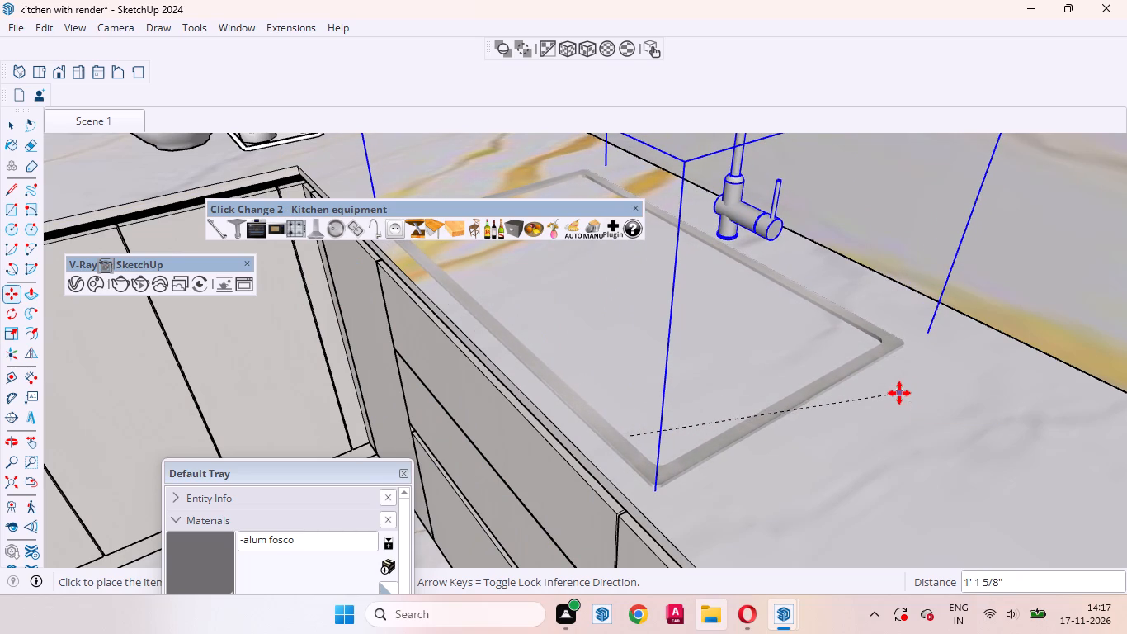
key(space)
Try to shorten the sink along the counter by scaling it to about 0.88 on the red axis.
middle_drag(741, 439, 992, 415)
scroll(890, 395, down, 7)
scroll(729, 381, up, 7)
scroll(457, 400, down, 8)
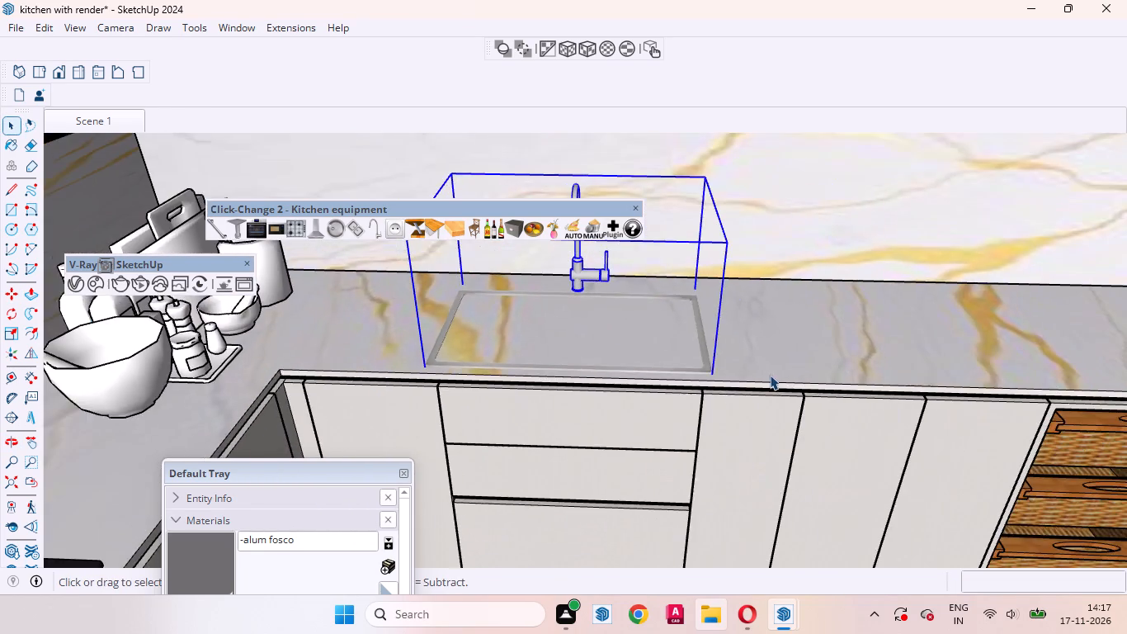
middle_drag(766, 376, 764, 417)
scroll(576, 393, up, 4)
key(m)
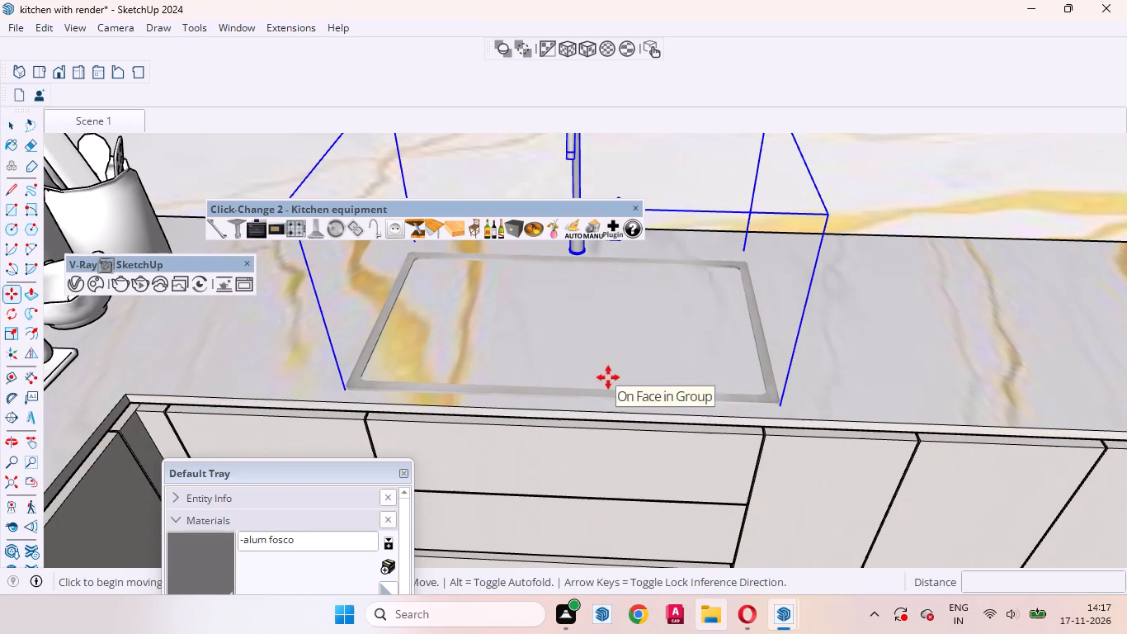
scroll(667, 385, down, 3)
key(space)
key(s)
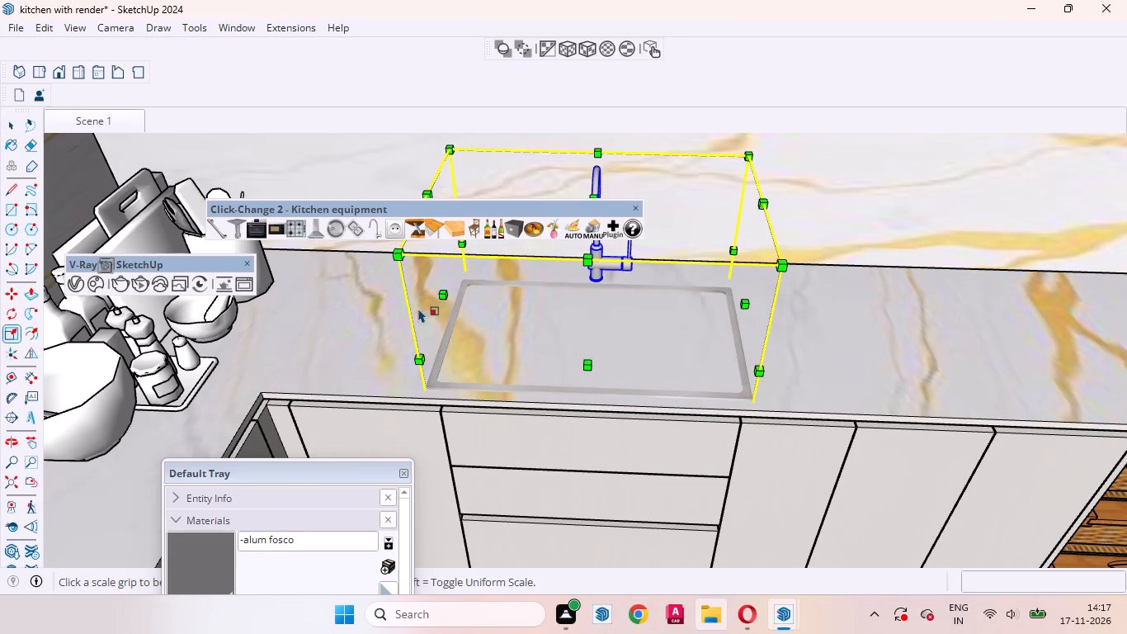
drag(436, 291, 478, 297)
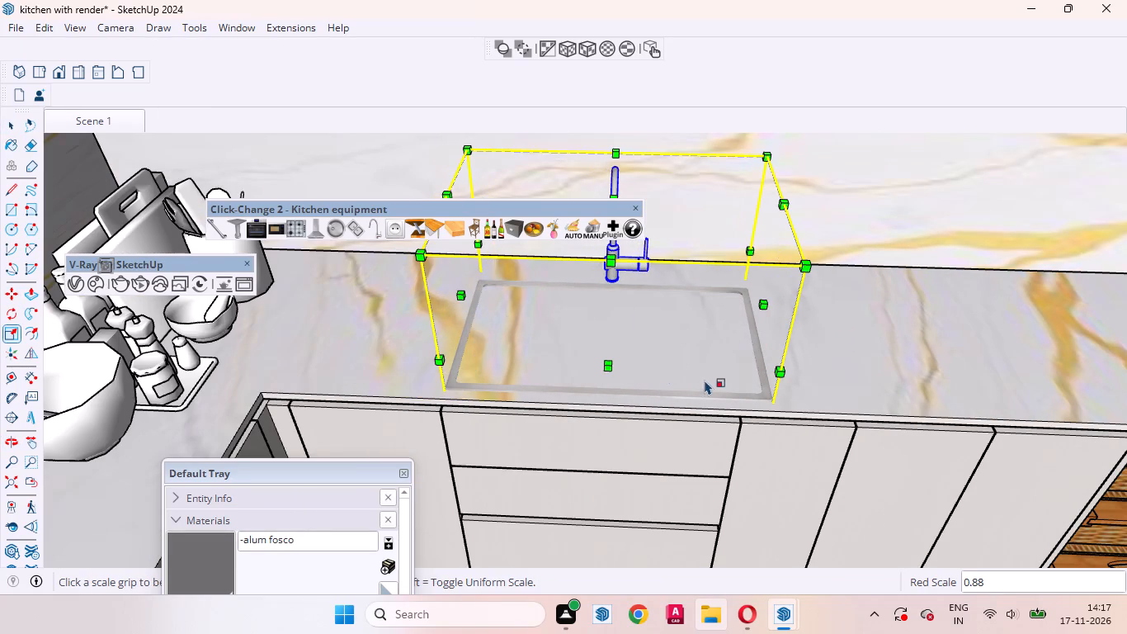
Move the sink about 2 11/16" along the counter toward the corner with the accessories, above the drawer unit.
key(space)
key(m)
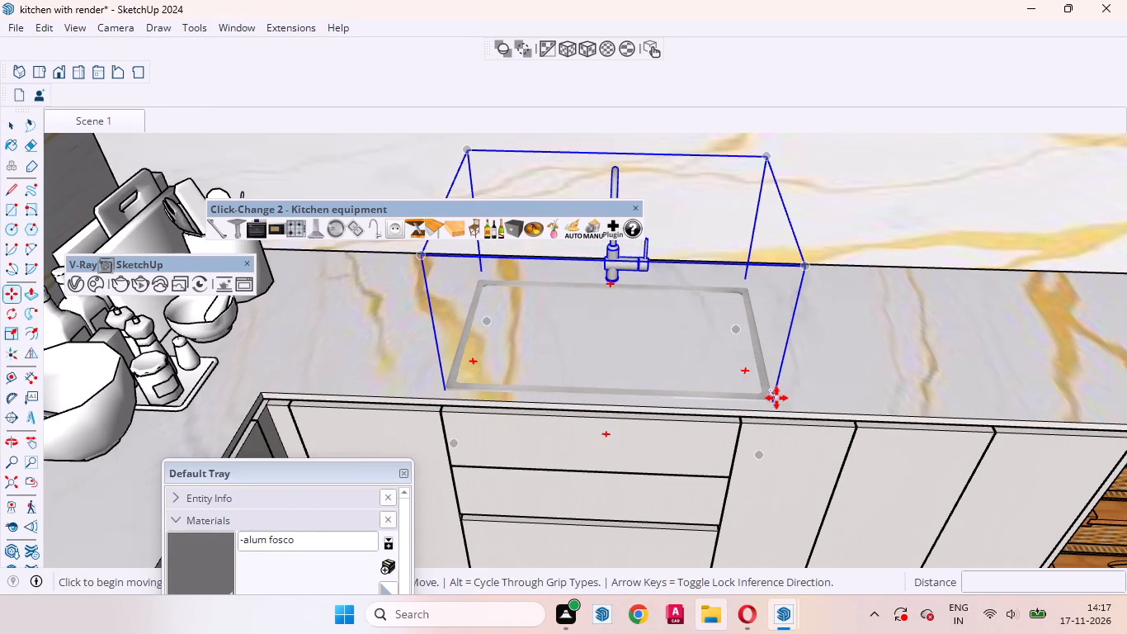
click(776, 402)
click(742, 402)
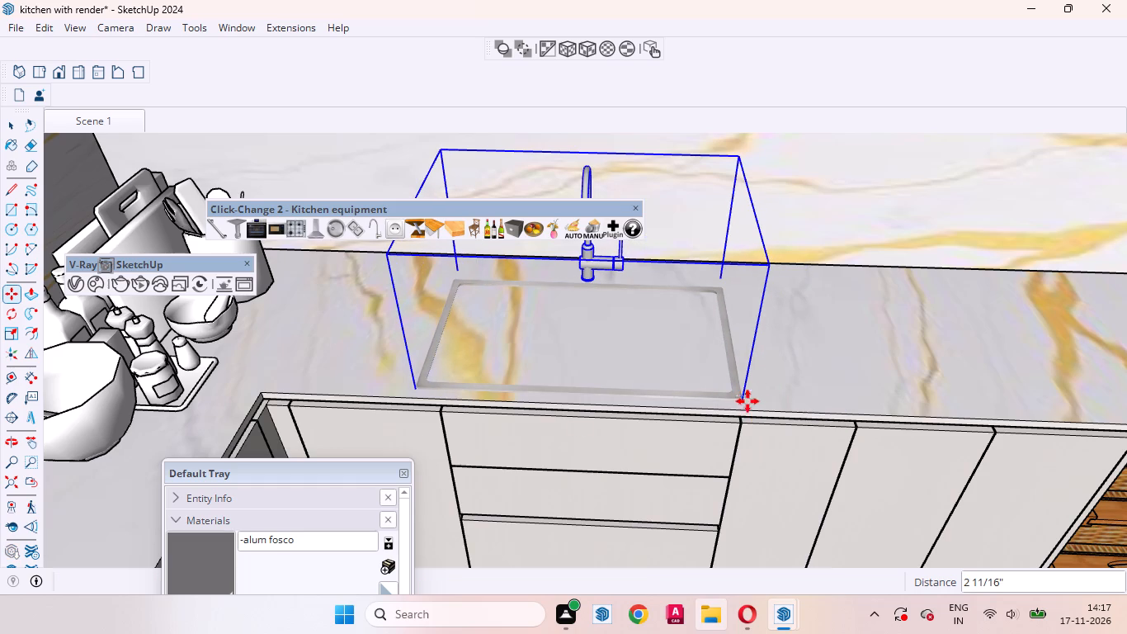
Open the side countertop's group for editing and select its marble top face around the sink.
key(space)
click(605, 347)
scroll(710, 362, up, 11)
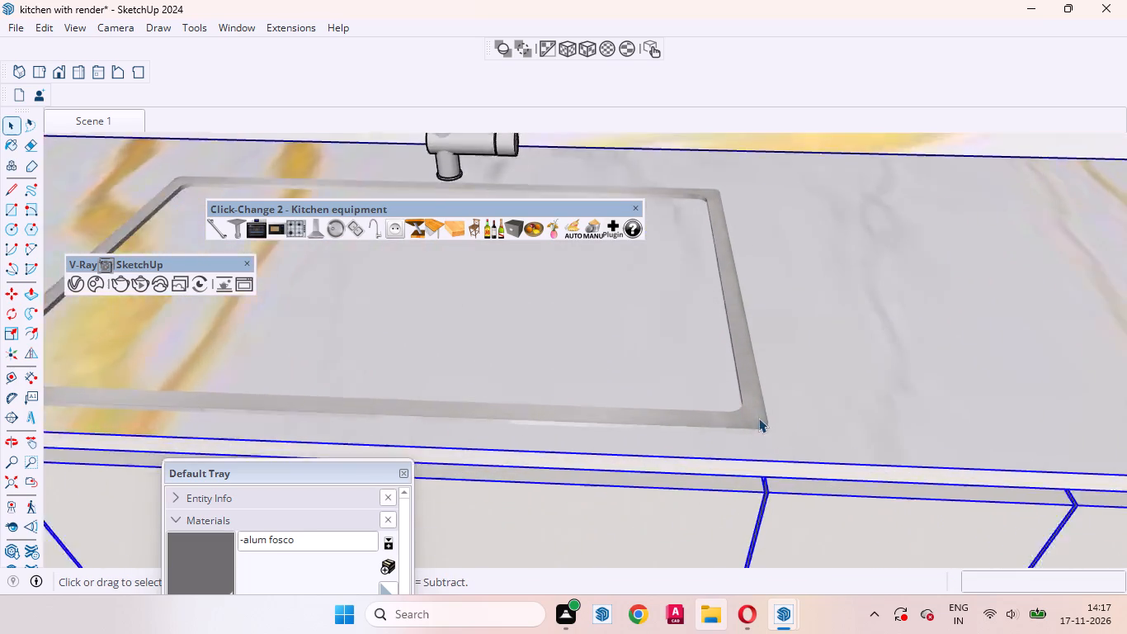
scroll(758, 418, up, 6)
middle_drag(743, 453, 851, 532)
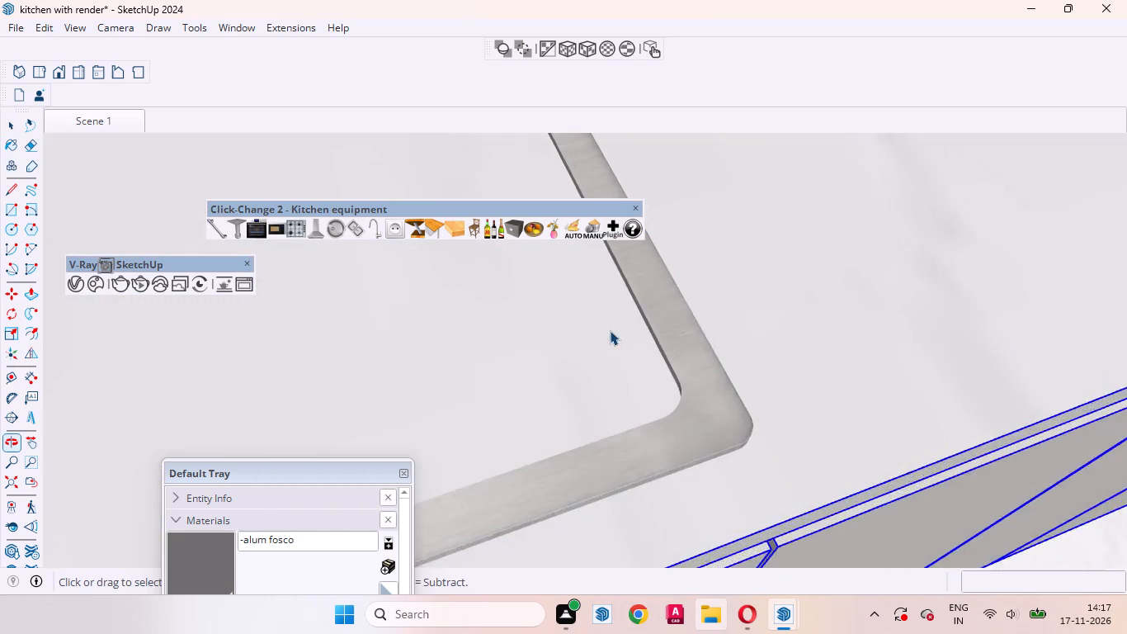
scroll(609, 330, down, 18)
middle_drag(750, 412, 681, 444)
double_click(364, 325)
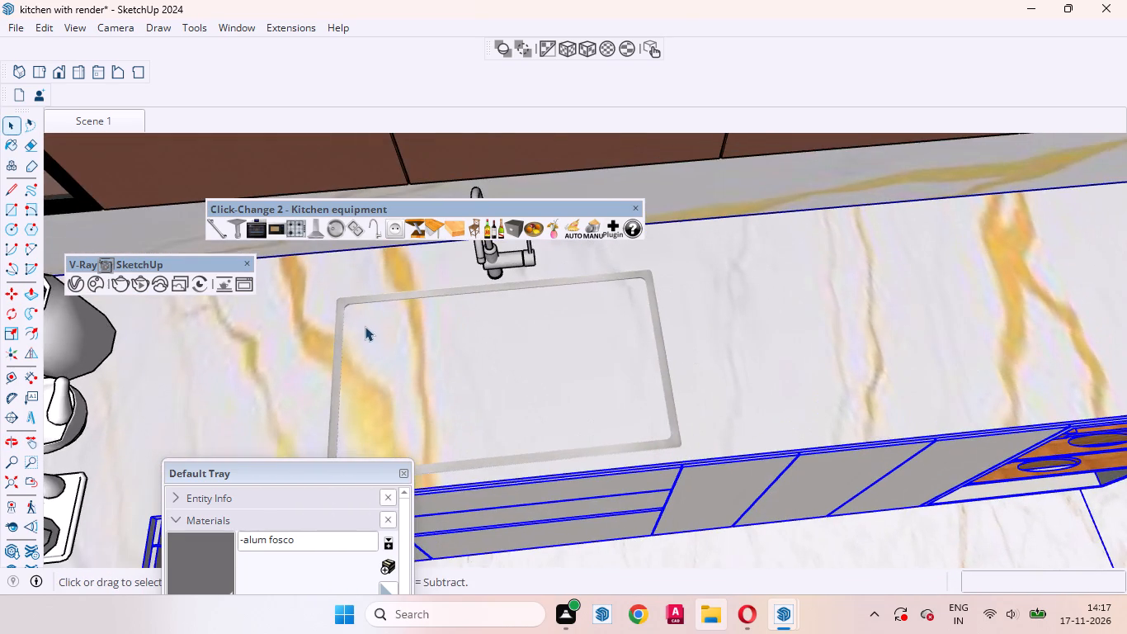
double_click(409, 364)
scroll(541, 274, down, 3)
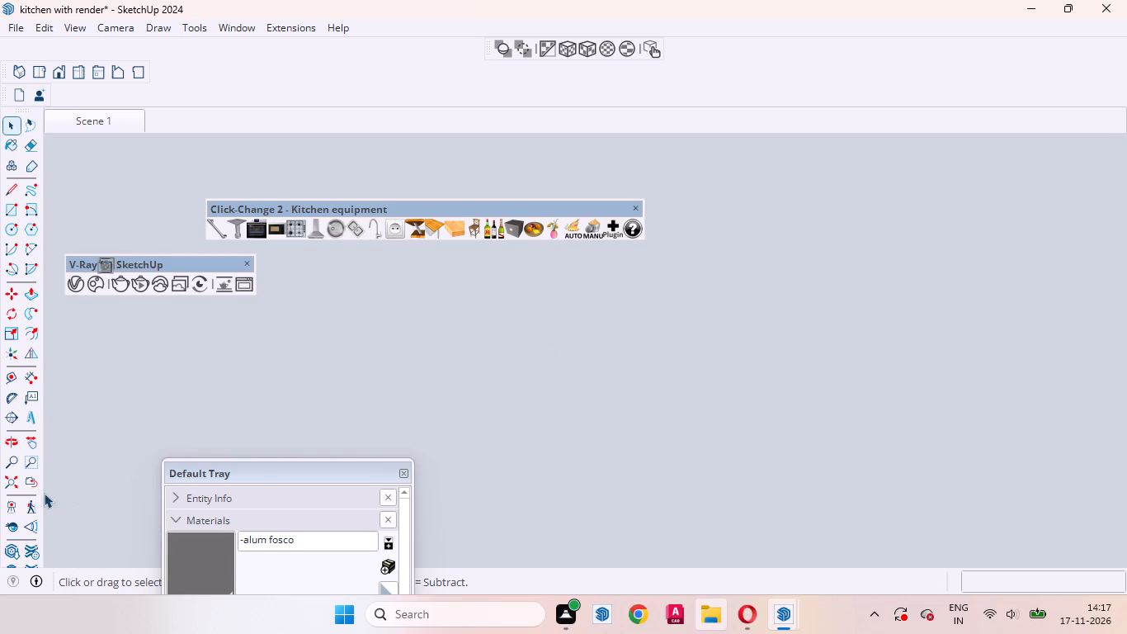
click(29, 483)
key(t)
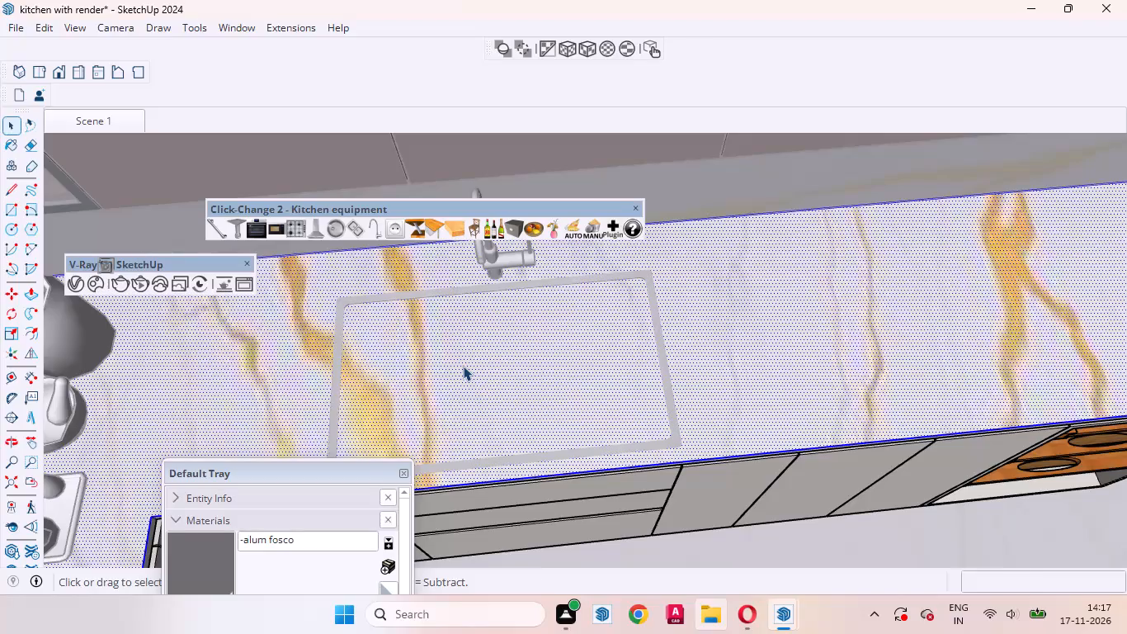
Draw a rectangle on the countertop's top face, corner to corner just inside the sink's rim.
key(space)
drag(337, 473, 964, 486)
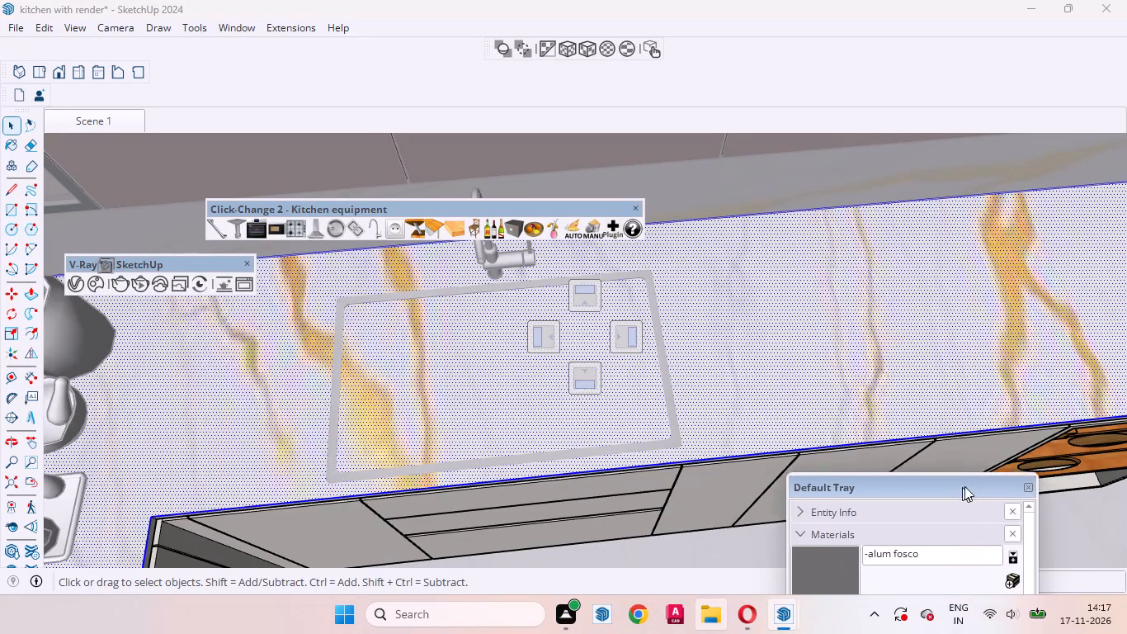
drag(964, 486, 1017, 465)
key(r)
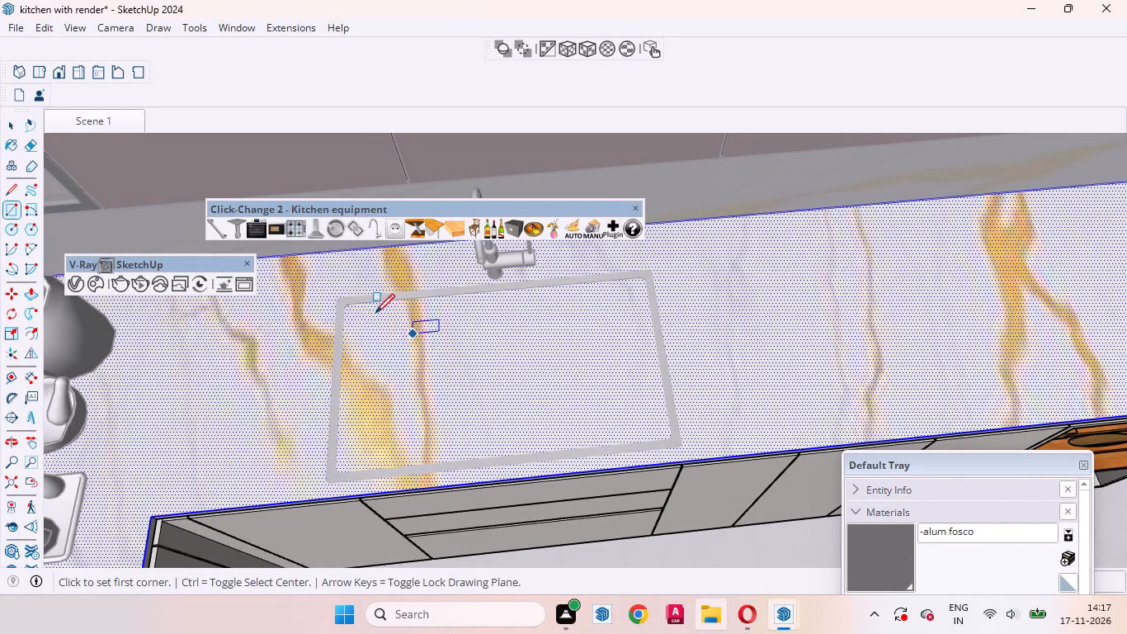
click(351, 308)
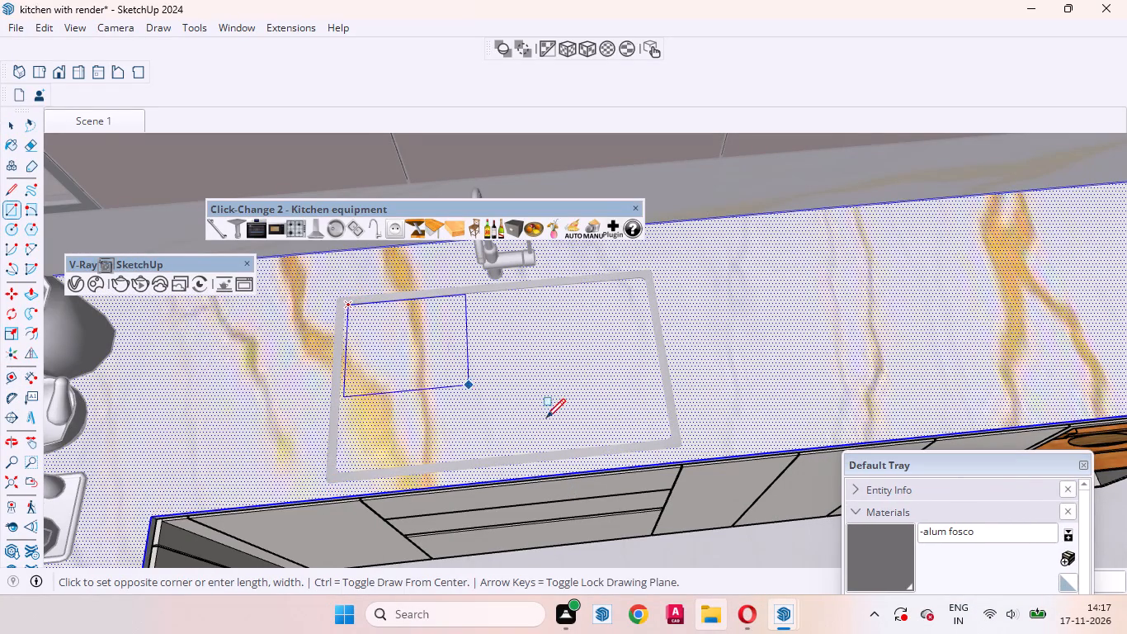
click(663, 433)
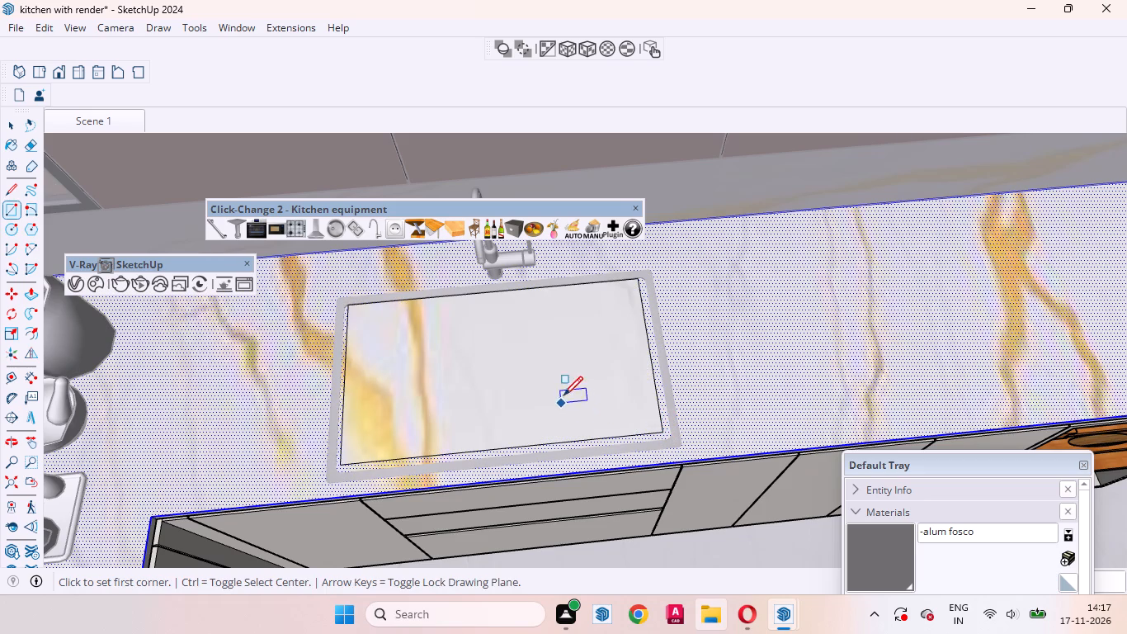
Erase the rectangular face inside the sink's rim to cut the basin opening in the countertop.
key(space)
click(512, 372)
right_click(513, 374)
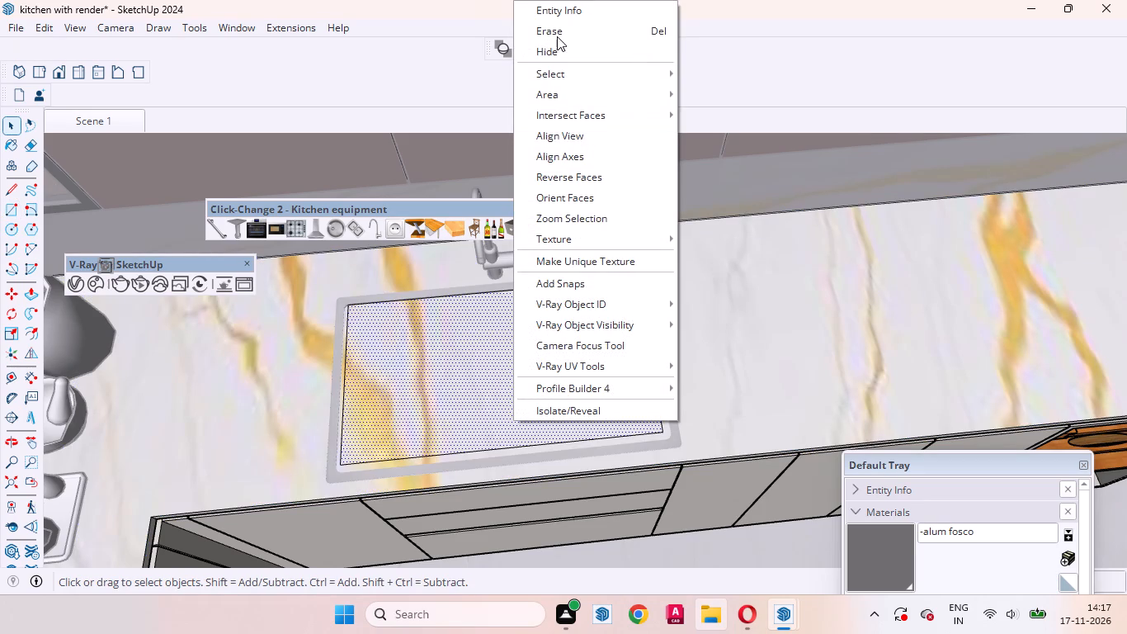
click(557, 31)
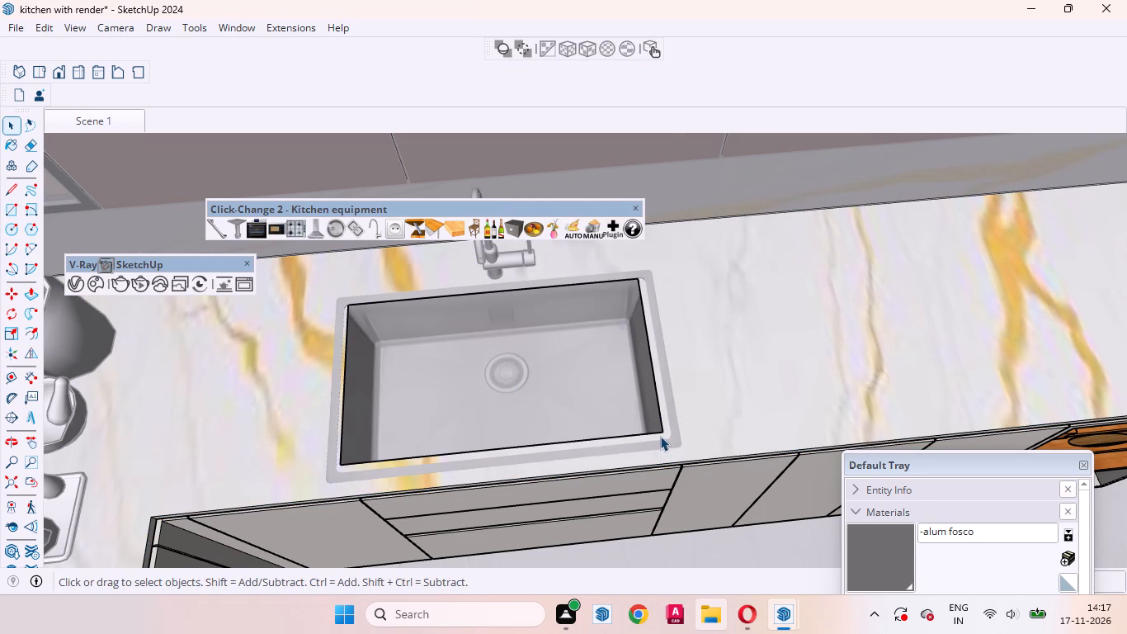
Examine how the opening's edges line up with the sink's rim at the front corner away from the accessories.
scroll(660, 436, up, 2)
scroll(573, 431, down, 1)
scroll(589, 431, up, 1)
middle_drag(551, 442, 342, 384)
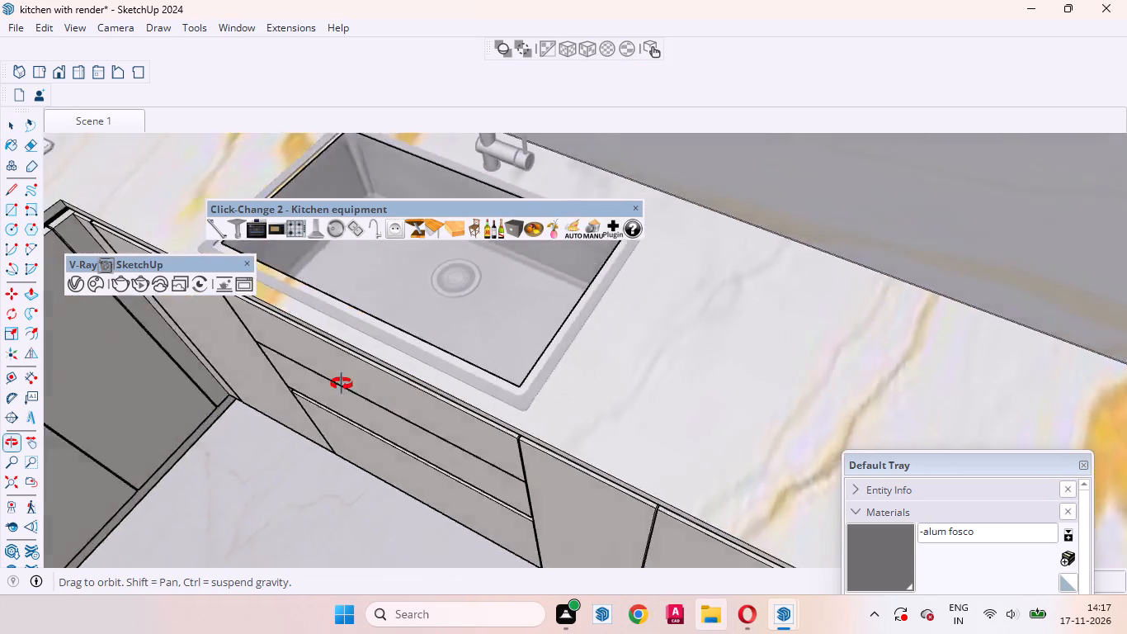
middle_drag(342, 384, 324, 453)
scroll(390, 371, up, 4)
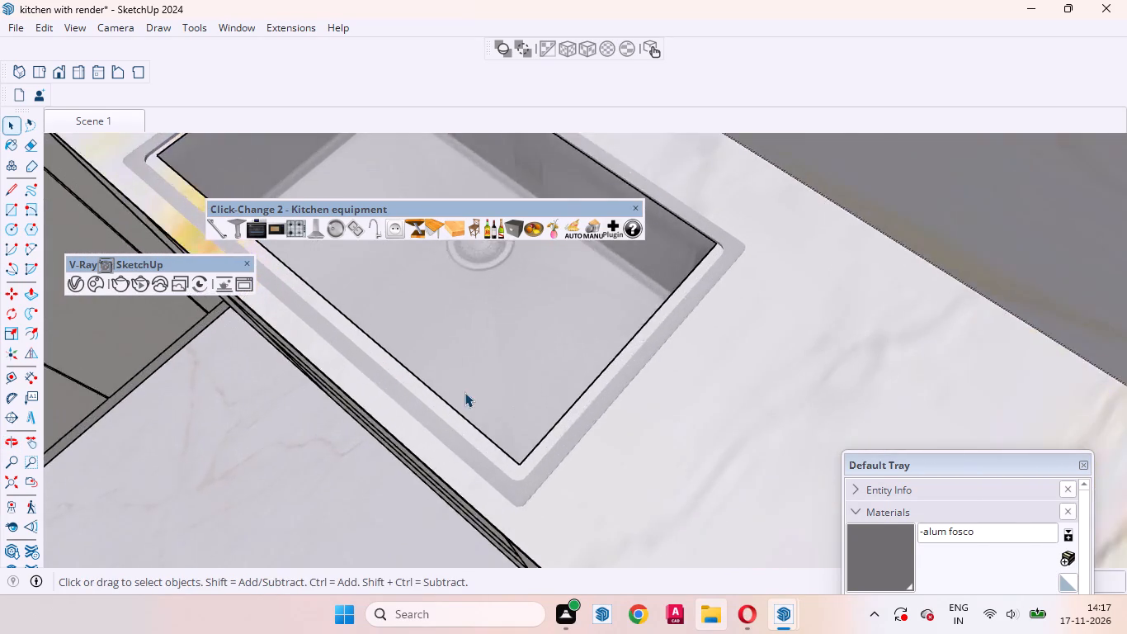
scroll(464, 392, up, 3)
middle_drag(527, 485, 469, 279)
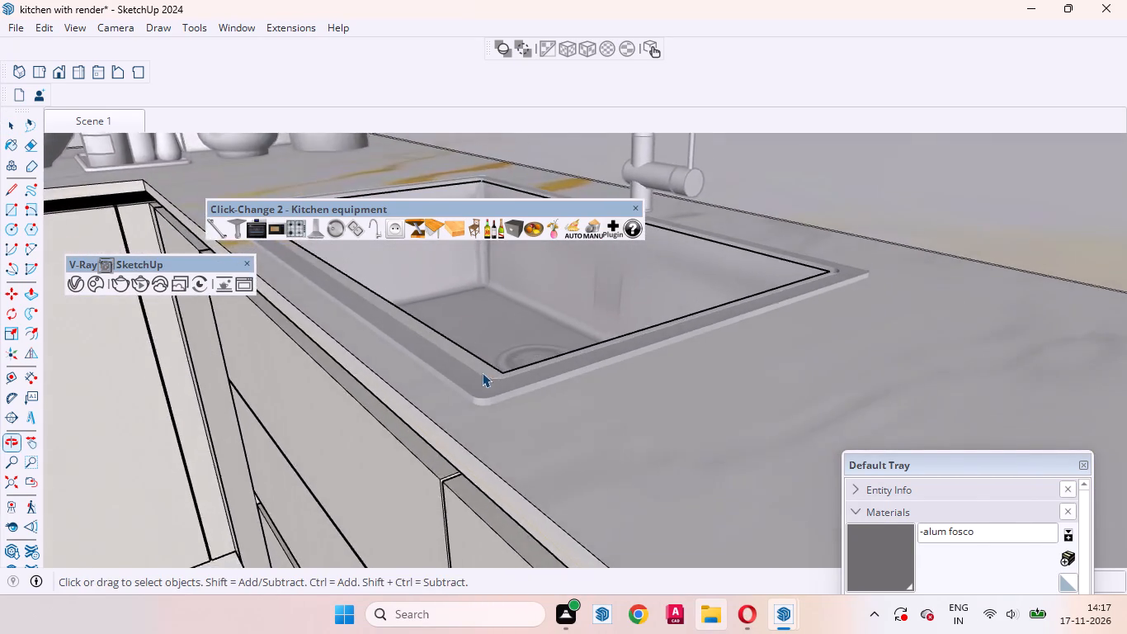
scroll(482, 372, up, 12)
click(481, 420)
middle_drag(513, 371, 545, 356)
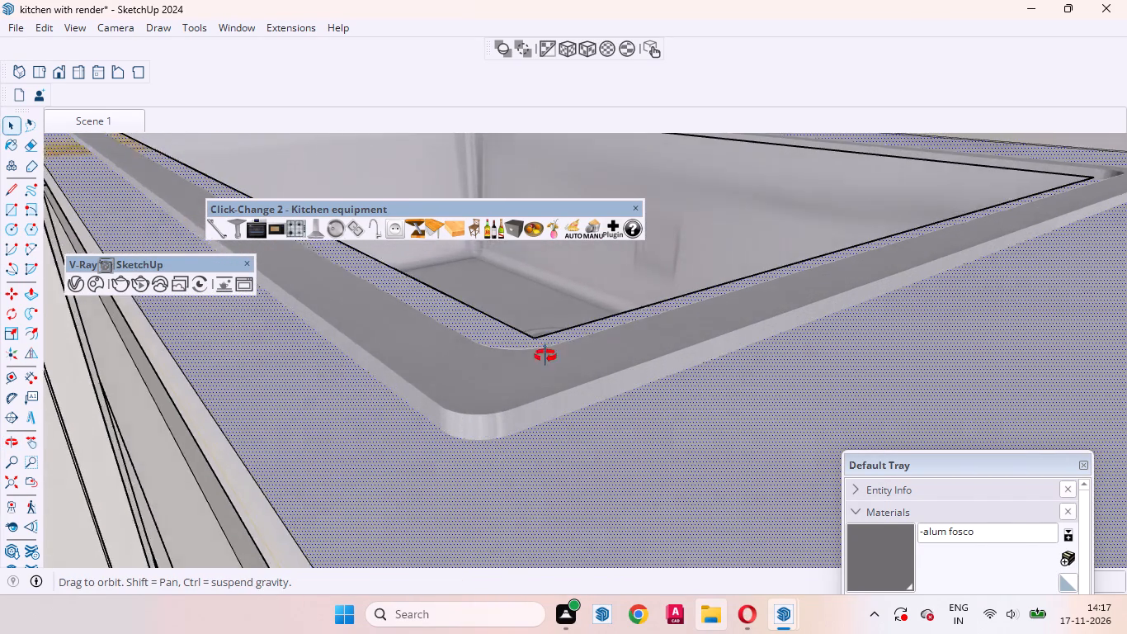
middle_drag(545, 356, 387, 606)
scroll(622, 533, down, 9)
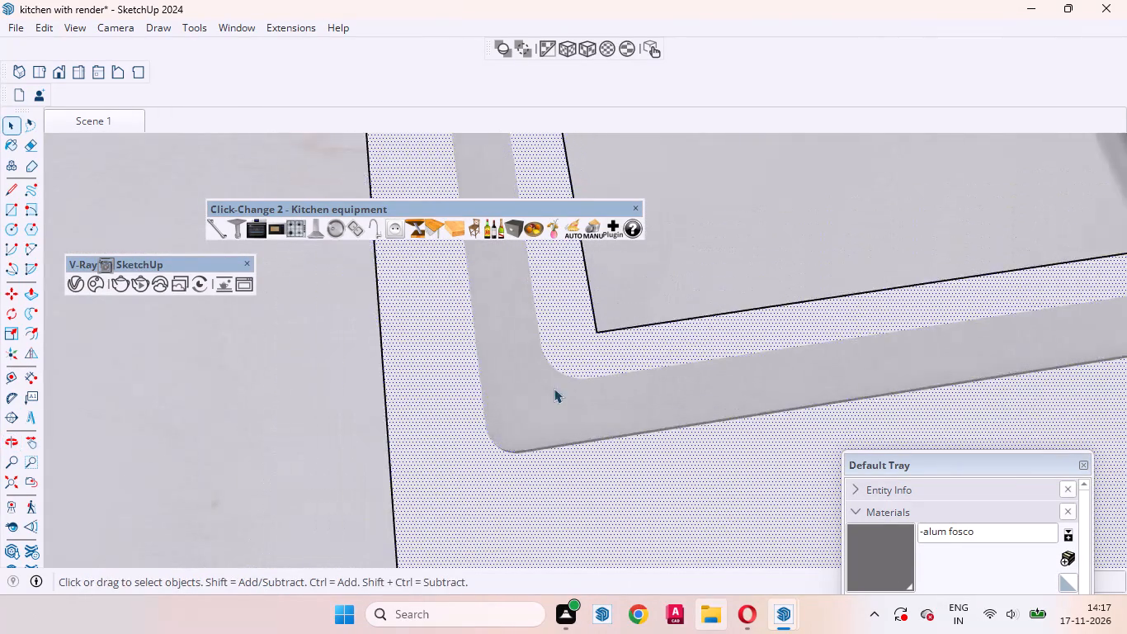
scroll(559, 281, up, 8)
middle_drag(623, 321, 675, 350)
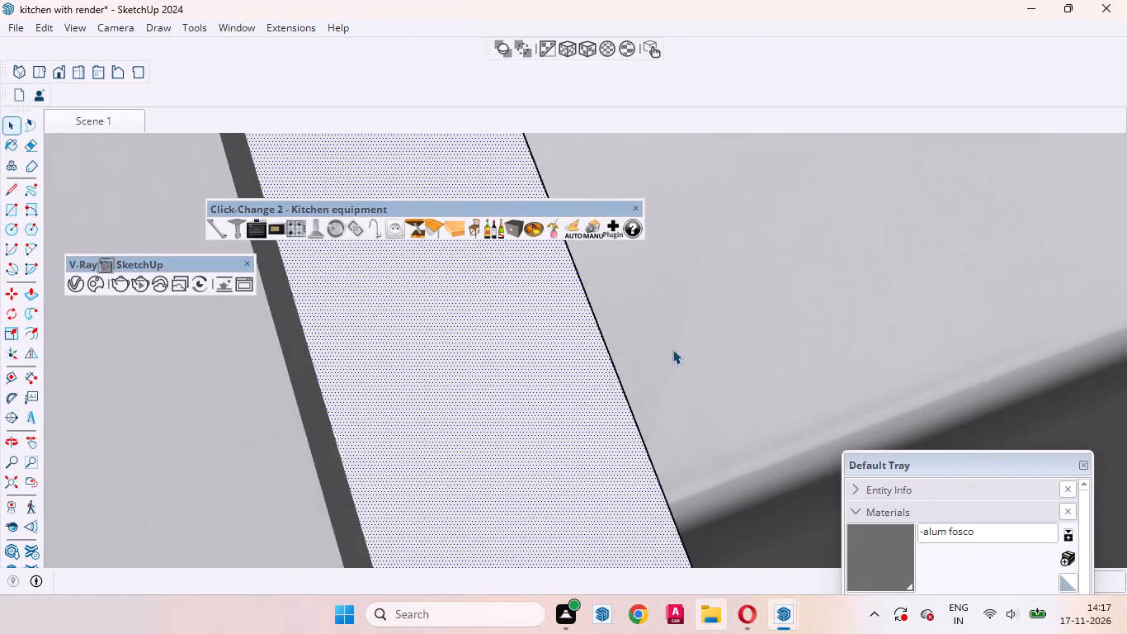
scroll(533, 338, down, 16)
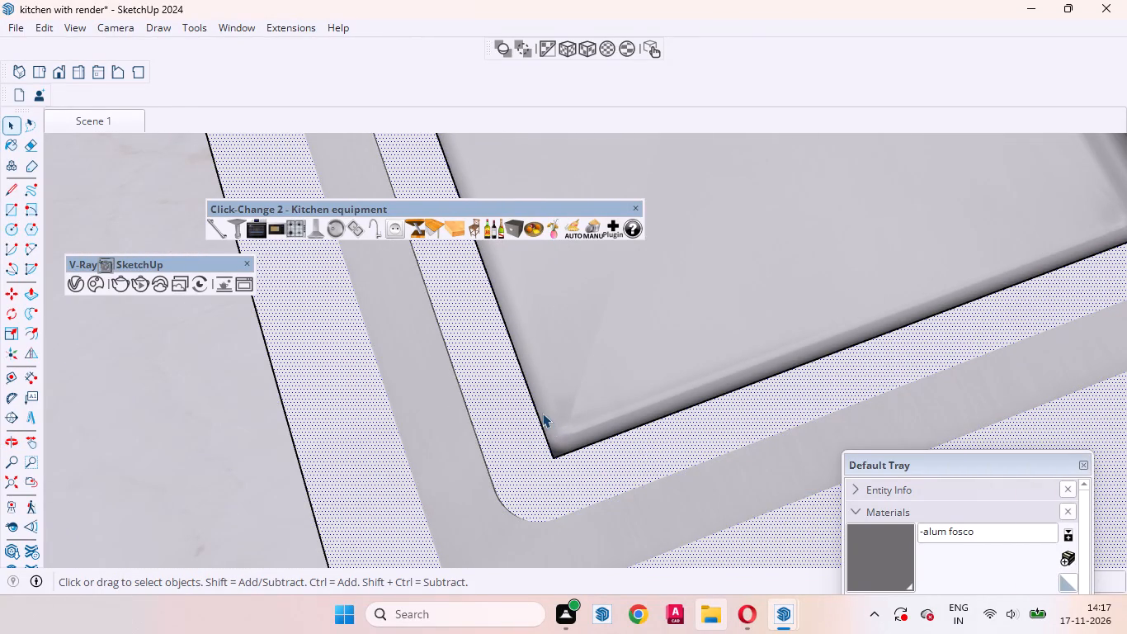
Move the opening's front long edge outward along the red axis, toward the inner edge of the sink's rim.
click(535, 406)
scroll(544, 367, down, 3)
scroll(544, 364, up, 1)
scroll(591, 366, down, 7)
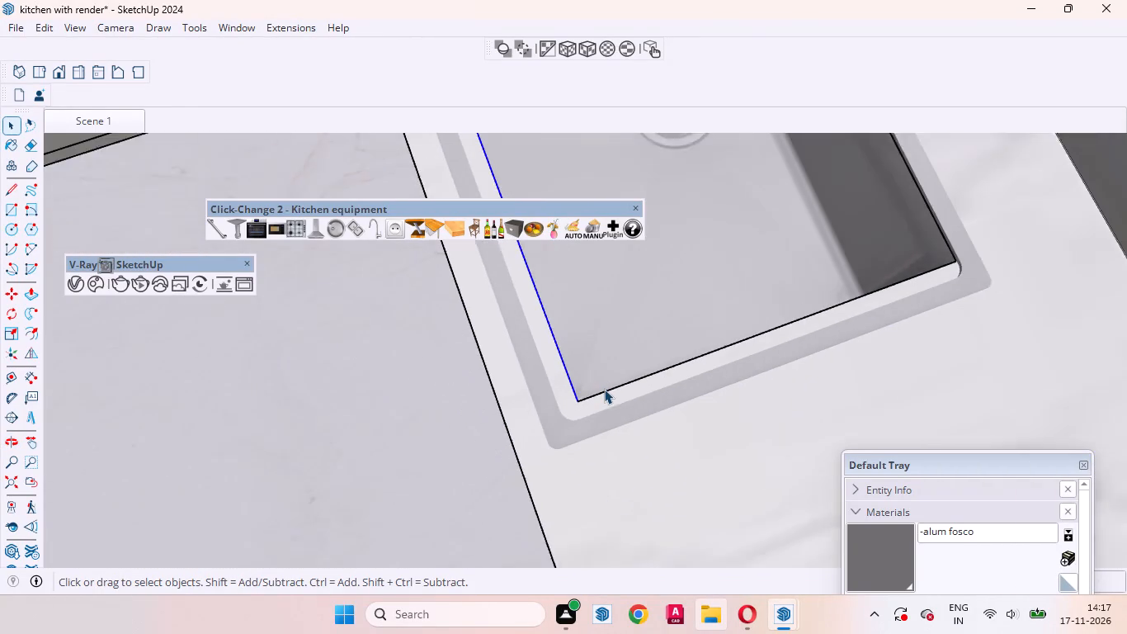
key(m)
scroll(562, 393, up, 3)
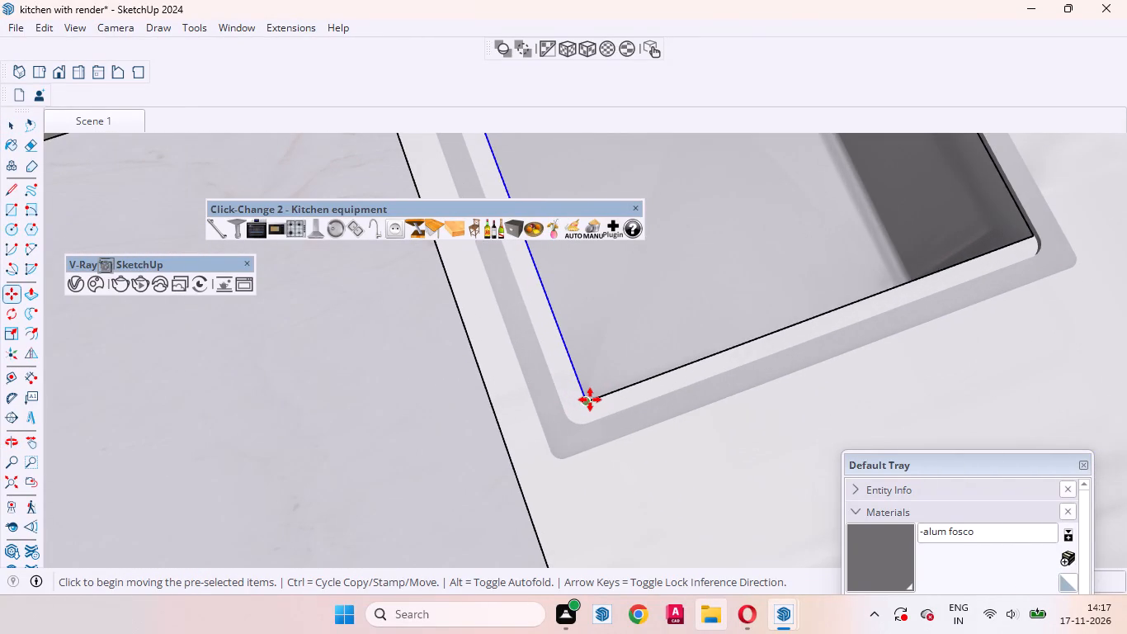
click(589, 400)
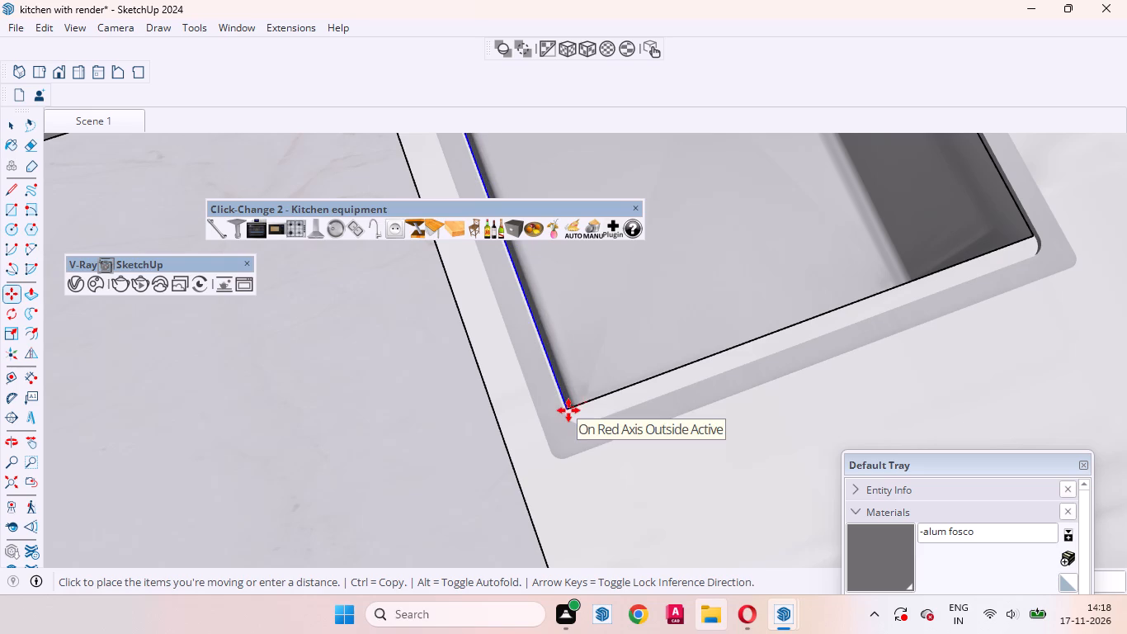
click(568, 410)
key(space)
Move the opening's short edge farthest from the accessories outward to the inner edge of the sink's rim.
click(648, 381)
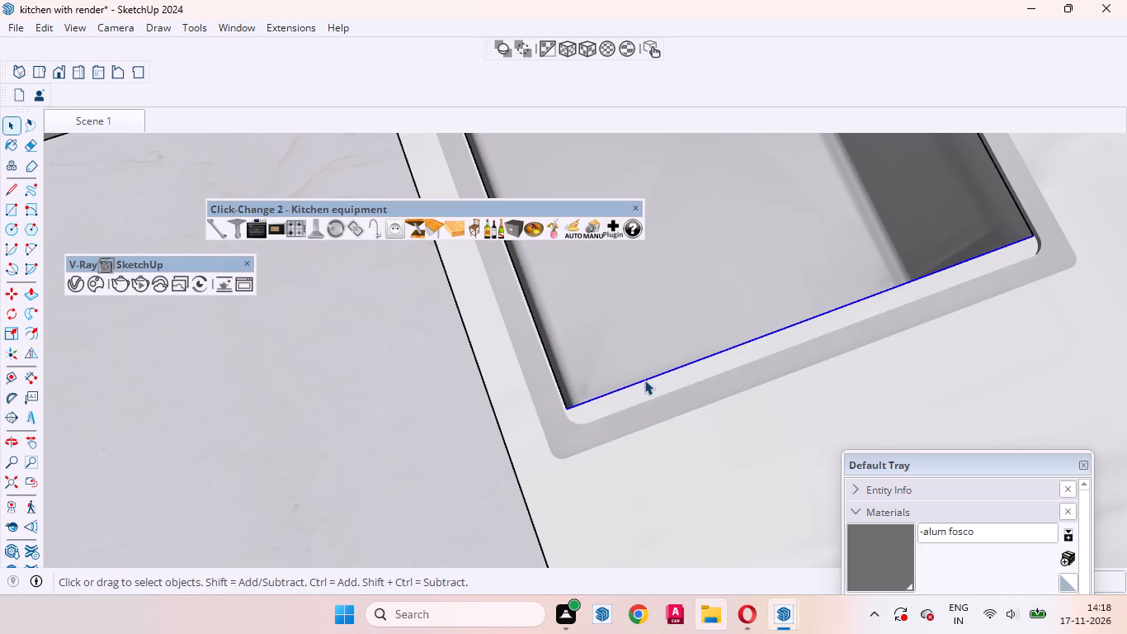
key(m)
click(644, 380)
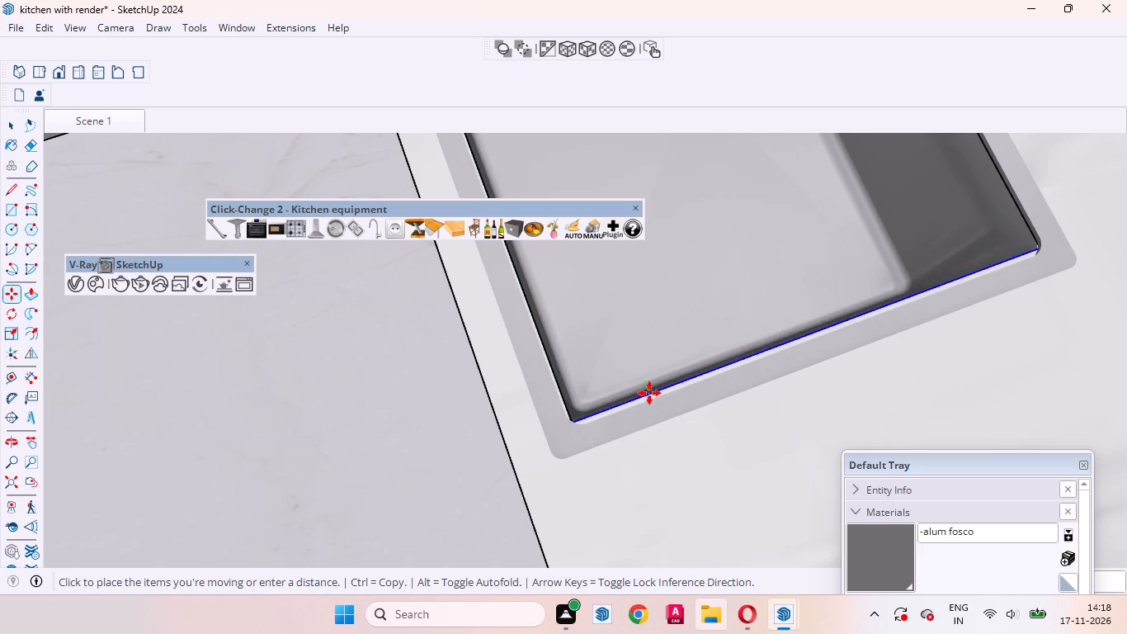
click(651, 397)
key(space)
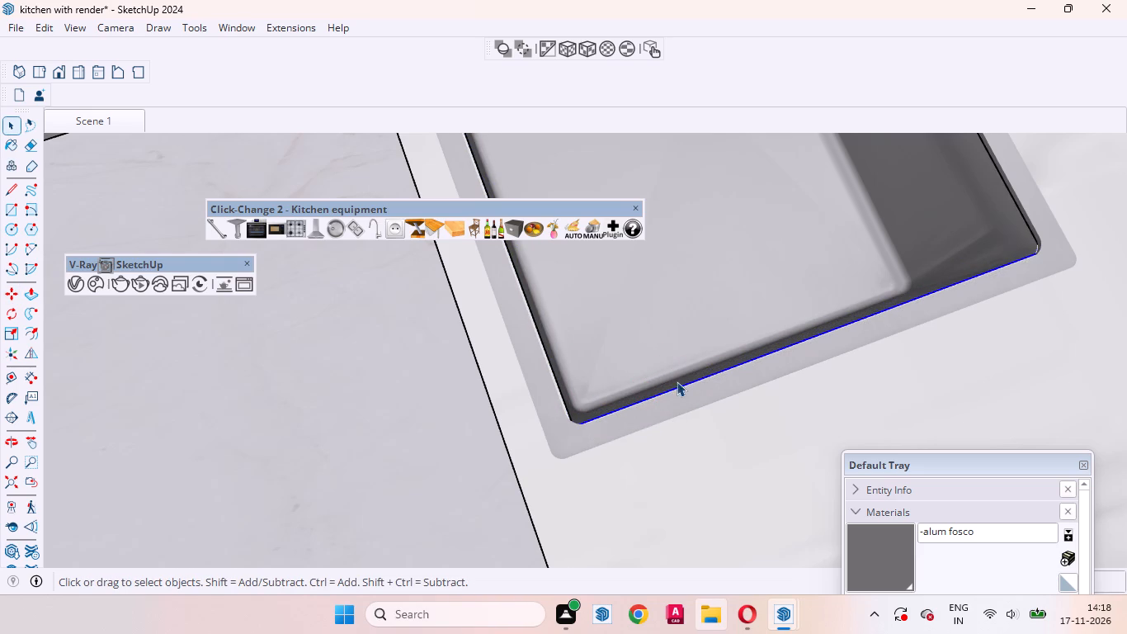
Move the opening's short edge nearest the accessories outward until it is tucked against the sink's rim.
scroll(672, 433, down, 11)
middle_drag(658, 420, 793, 350)
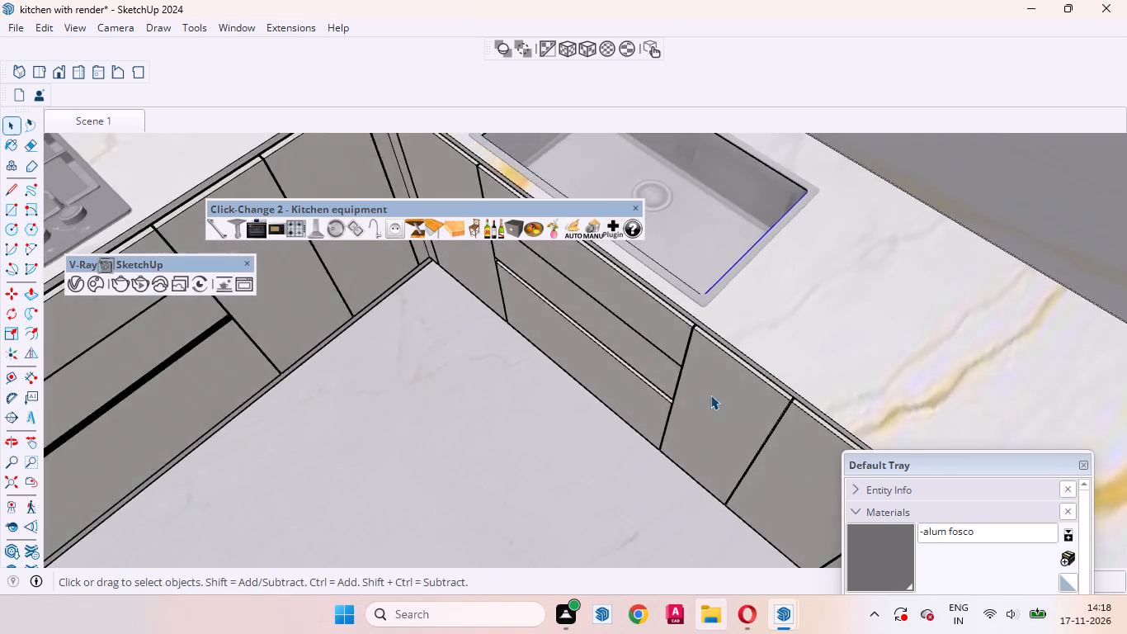
scroll(700, 458, down, 3)
click(31, 476)
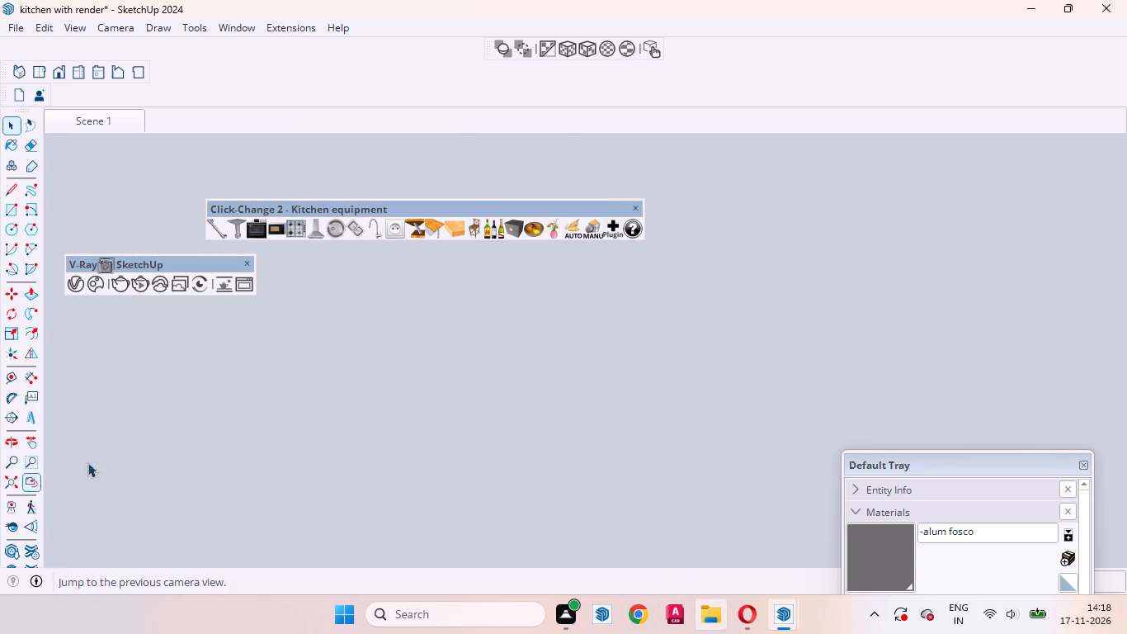
middle_drag(623, 340, 712, 244)
scroll(676, 419, down, 3)
scroll(537, 150, up, 2)
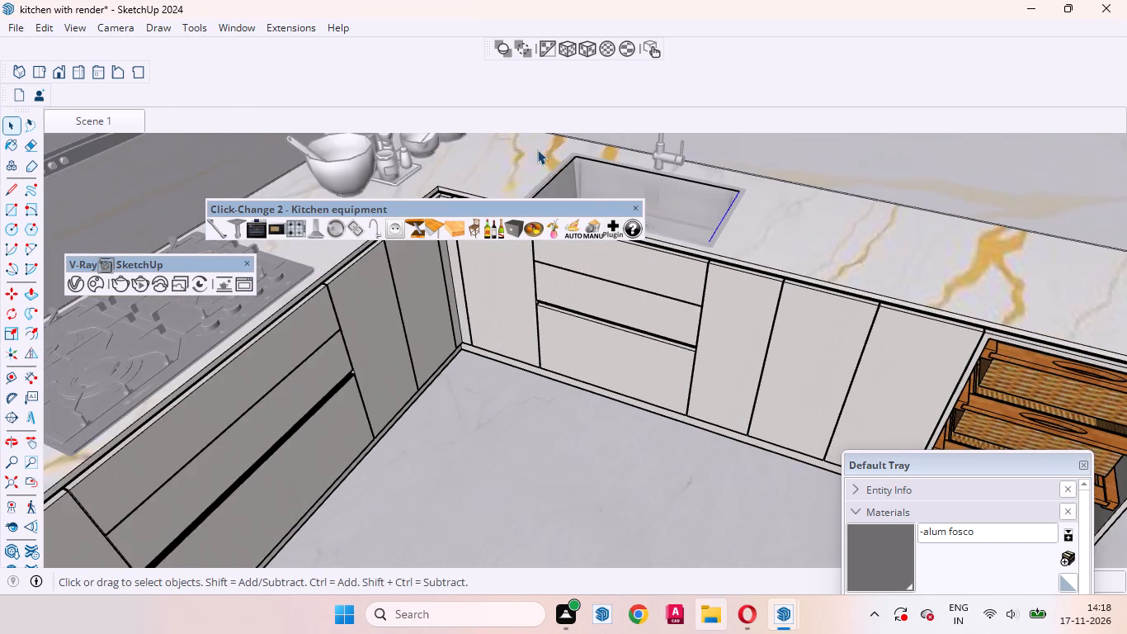
scroll(537, 149, up, 7)
drag(540, 211, 448, 101)
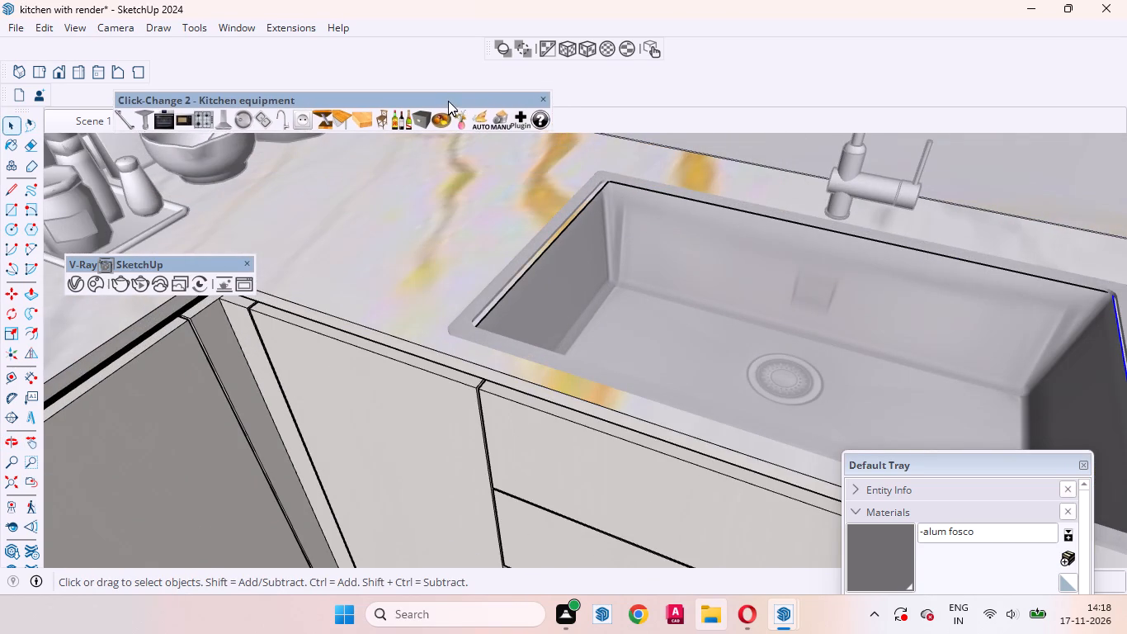
drag(448, 101, 446, 100)
scroll(592, 196, up, 15)
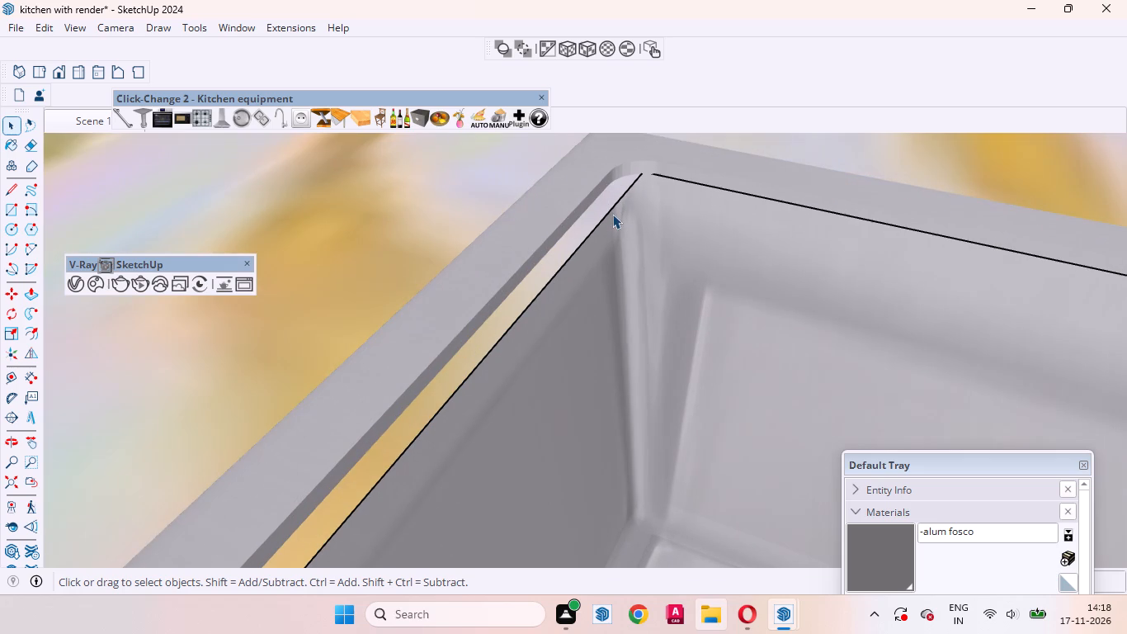
click(612, 214)
click(608, 215)
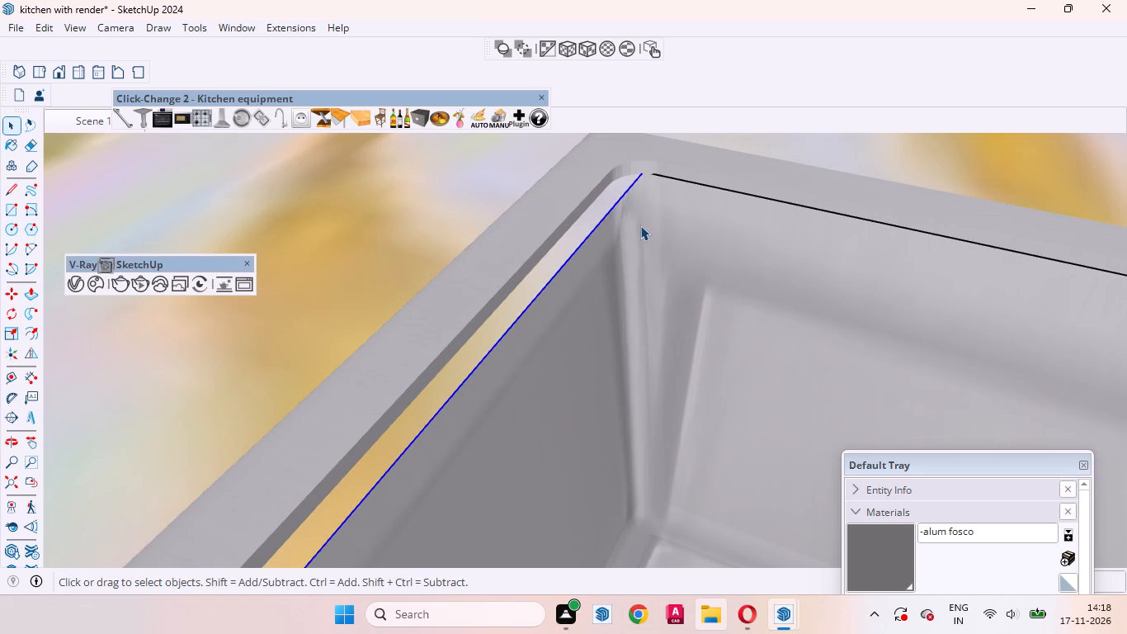
key(m)
click(615, 208)
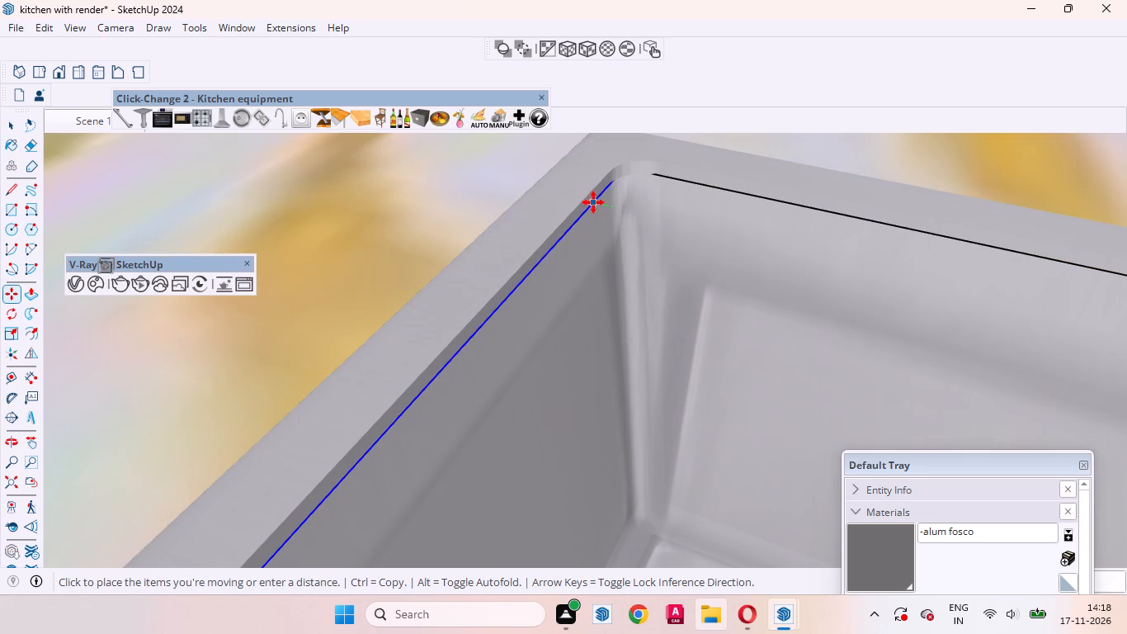
click(593, 202)
key(space)
Inspect the opening's back corner, then return to the Scene 1 view to check the sink in the kitchen.
middle_drag(747, 196, 660, 187)
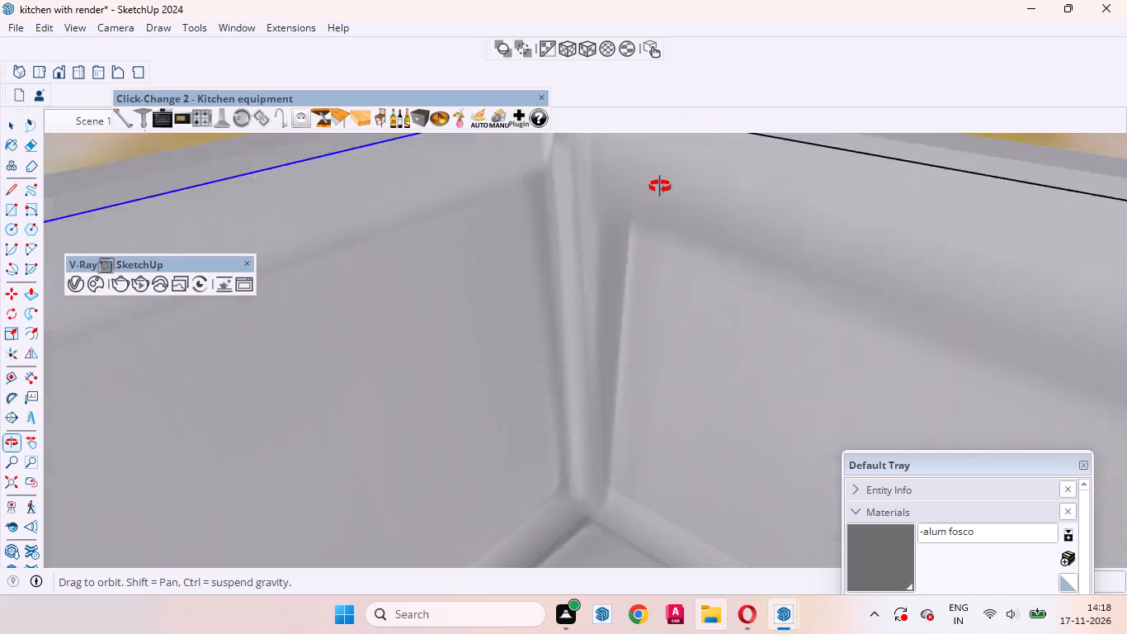
middle_drag(660, 187, 592, 267)
scroll(557, 320, up, 4)
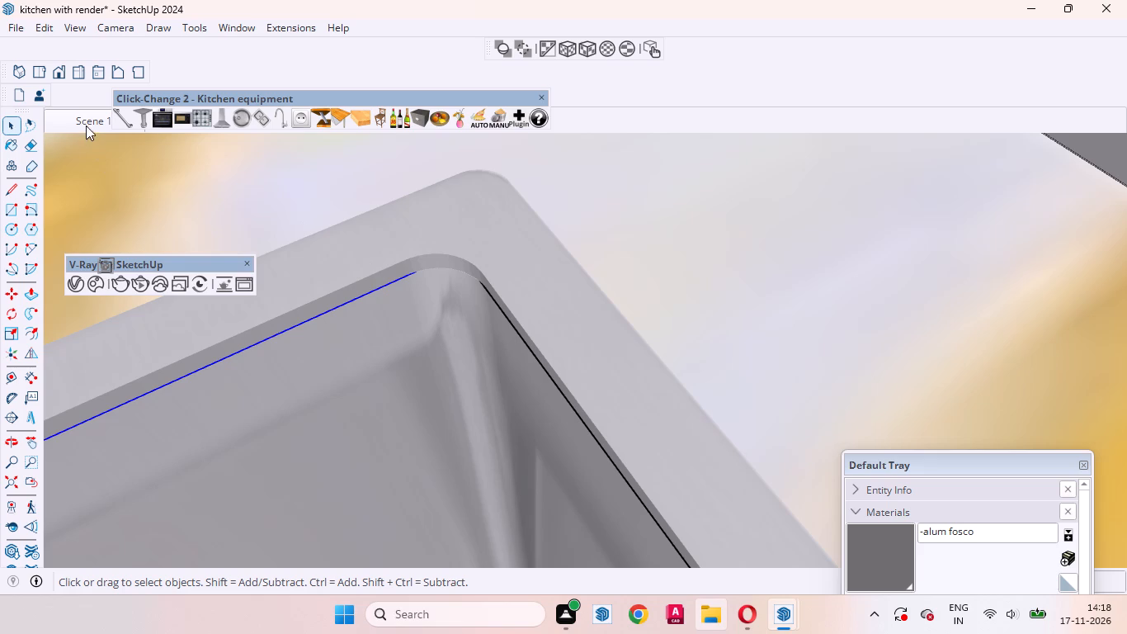
click(80, 119)
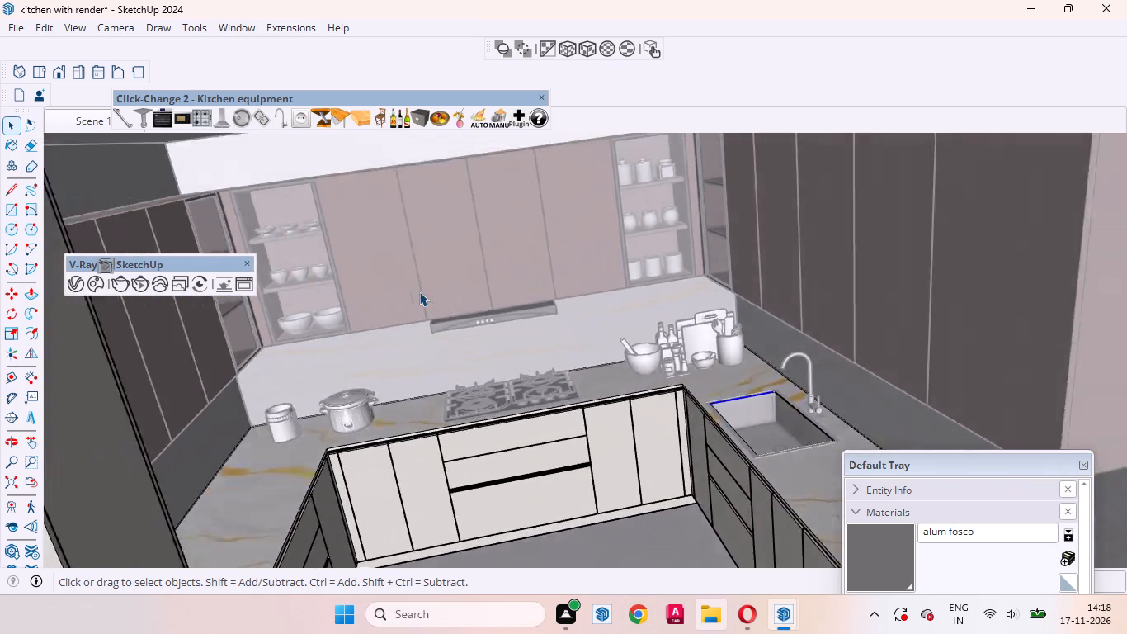
scroll(710, 428, down, 4)
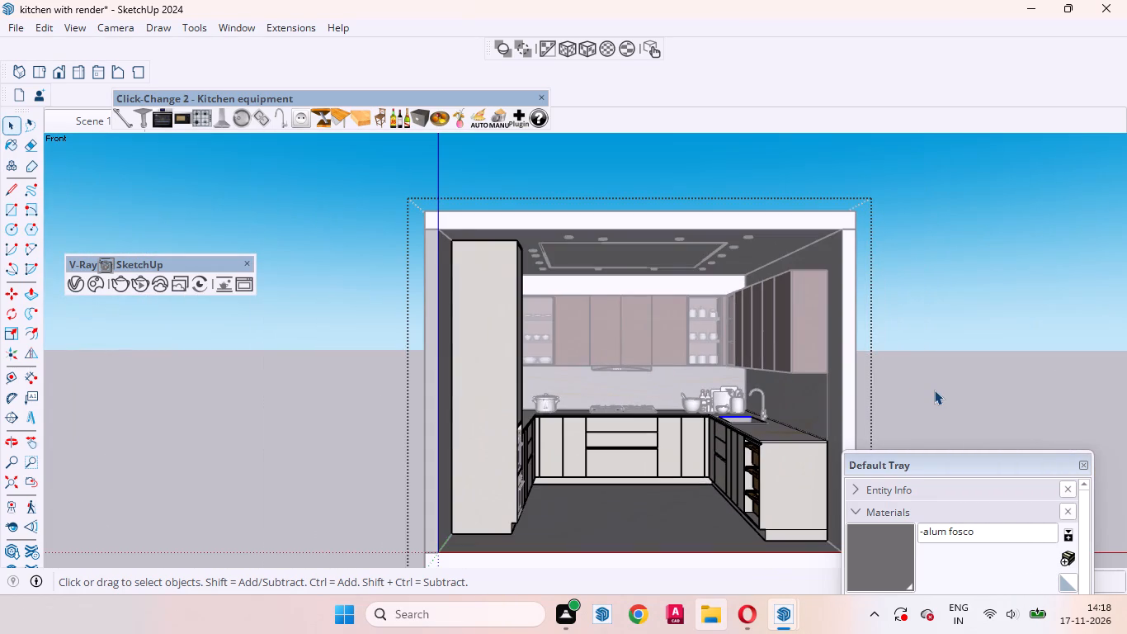
Leave the counter's editing and inspect the sink's rim and corner on the side counter up close, then return to Scene 1.
click(934, 390)
click(934, 390)
scroll(729, 437, up, 14)
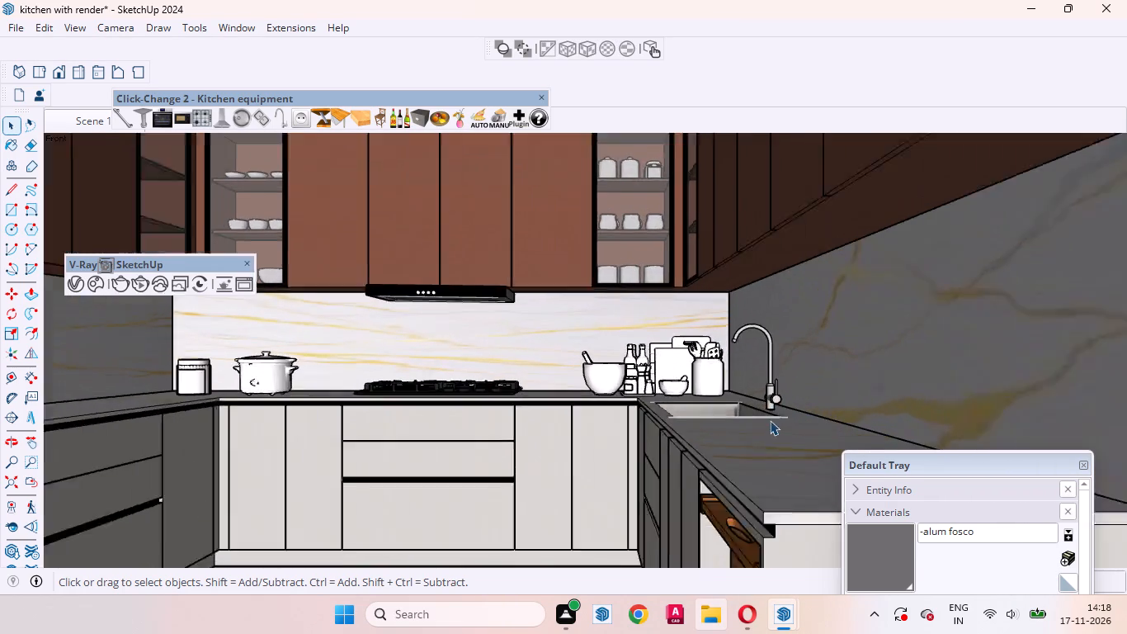
scroll(770, 420, up, 16)
middle_drag(649, 414, 754, 475)
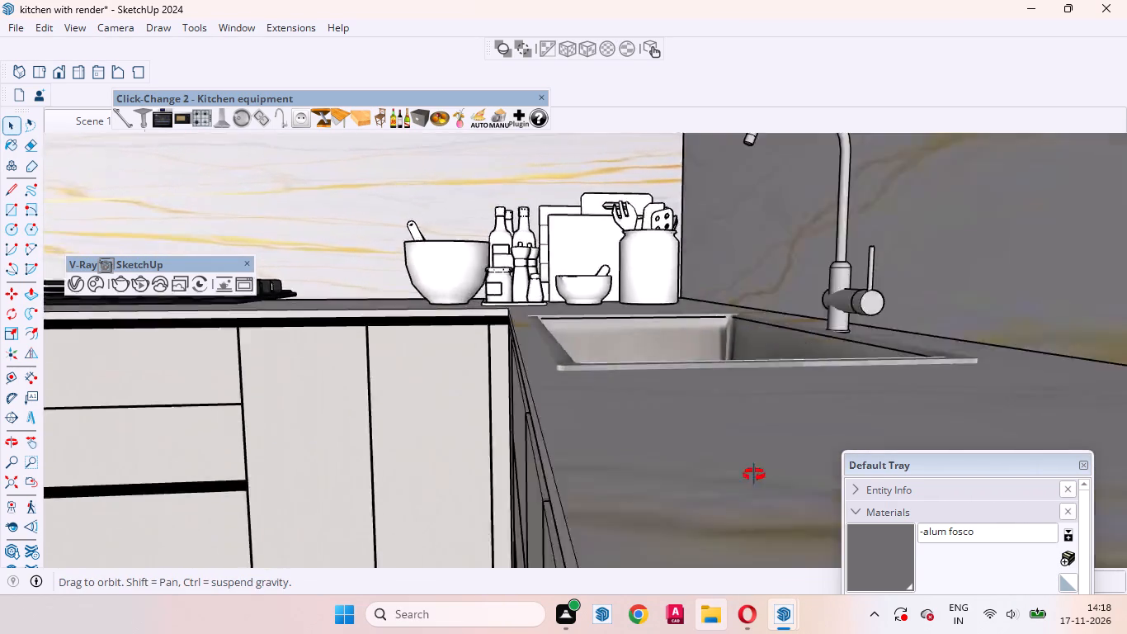
middle_drag(754, 475, 894, 562)
scroll(410, 381, up, 7)
middle_drag(432, 348, 695, 549)
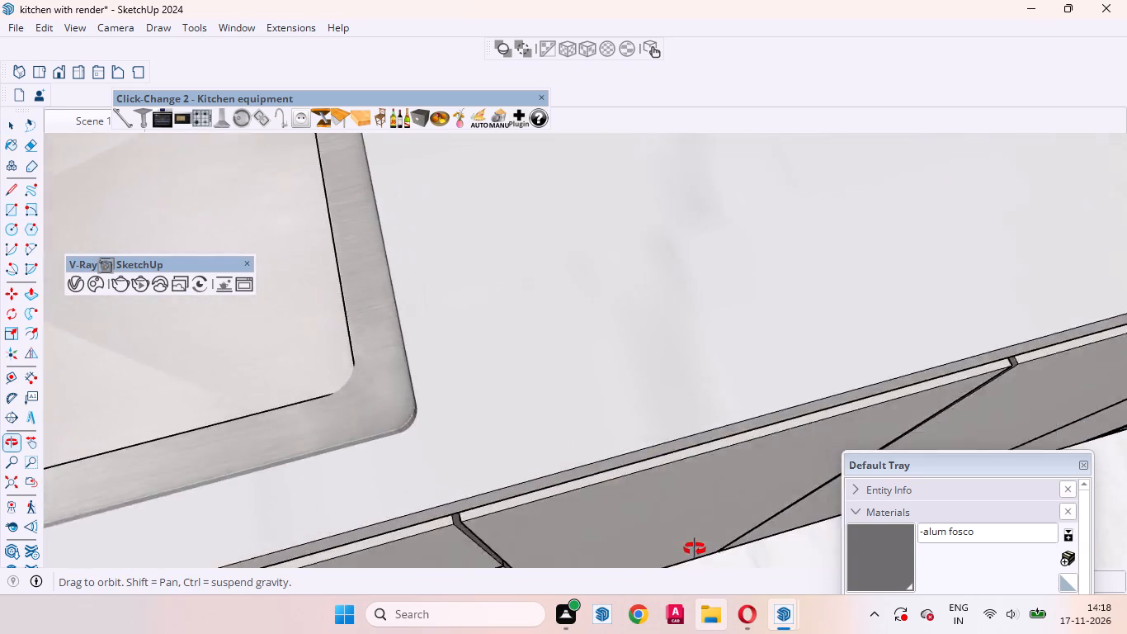
middle_drag(695, 549, 411, 512)
click(78, 121)
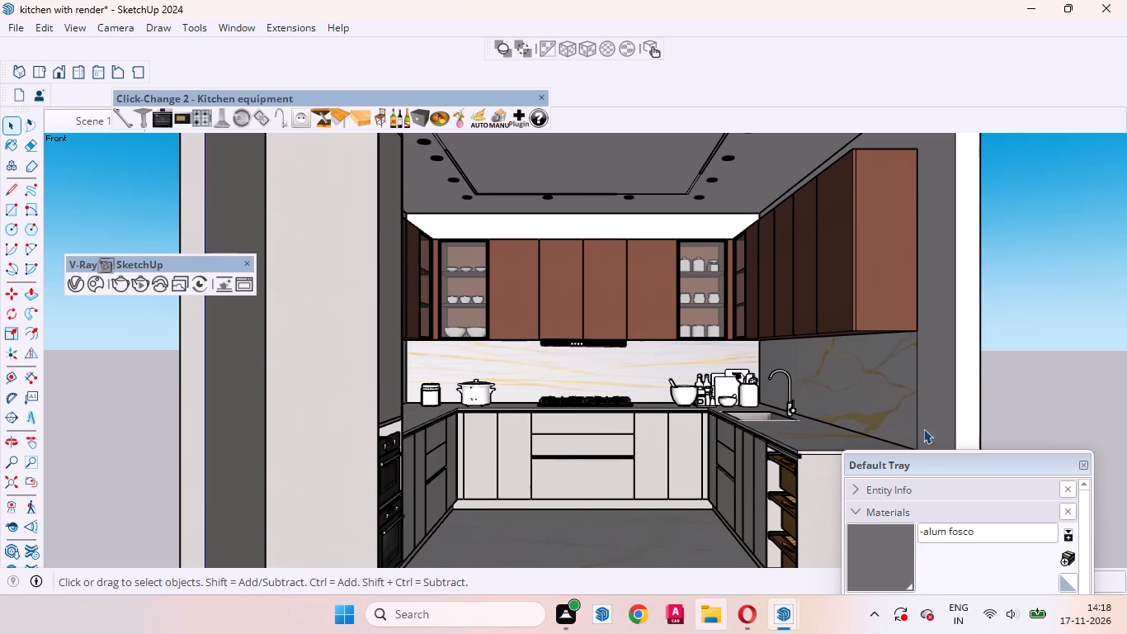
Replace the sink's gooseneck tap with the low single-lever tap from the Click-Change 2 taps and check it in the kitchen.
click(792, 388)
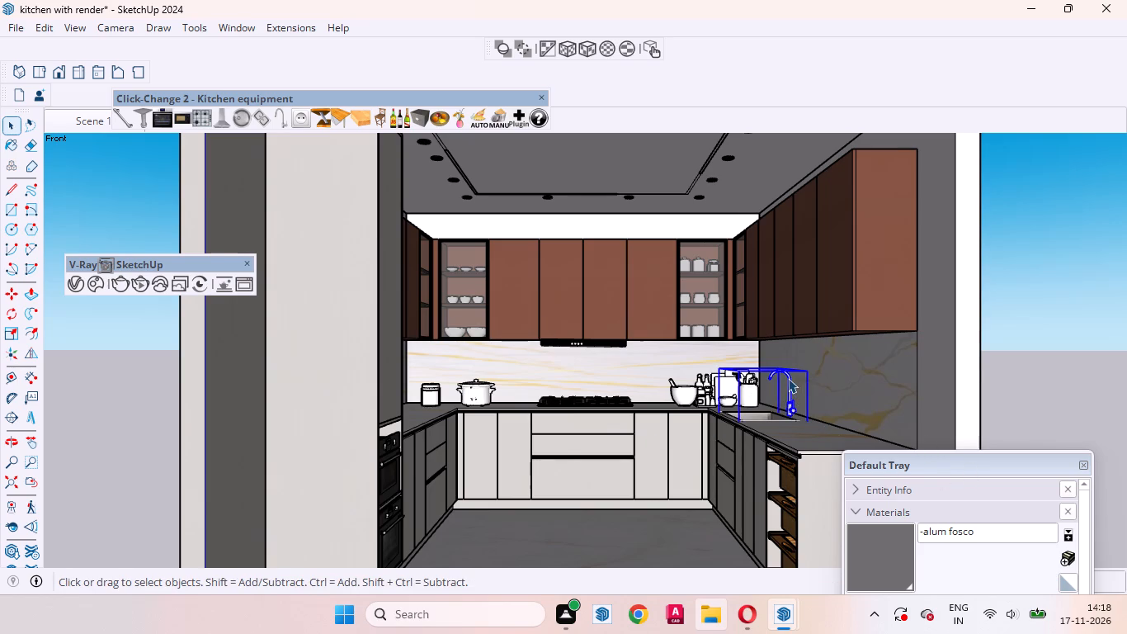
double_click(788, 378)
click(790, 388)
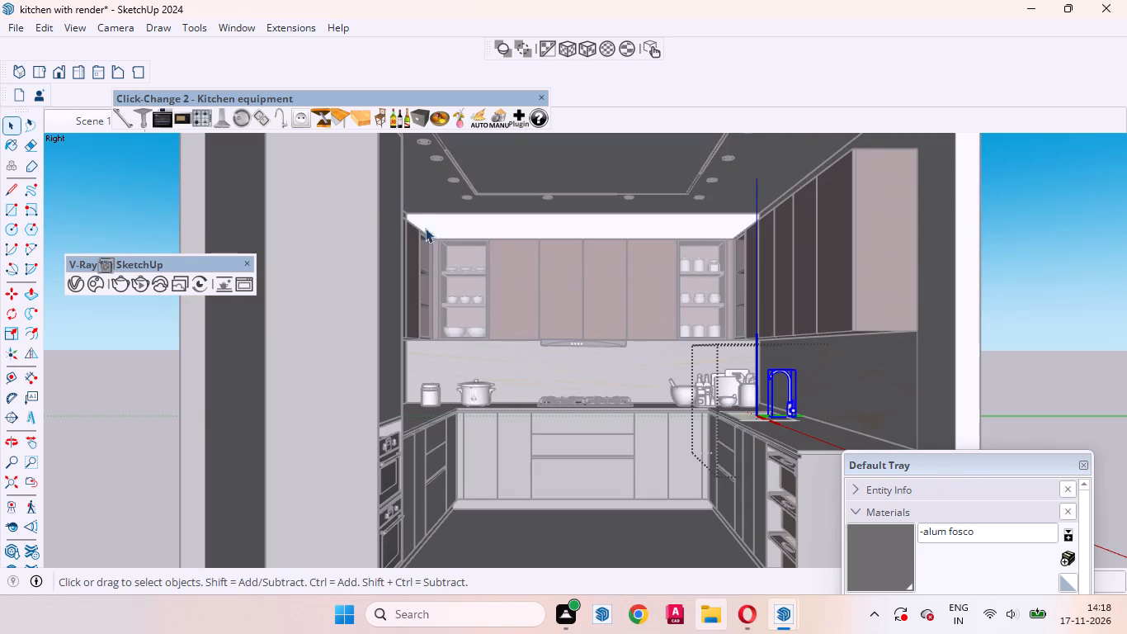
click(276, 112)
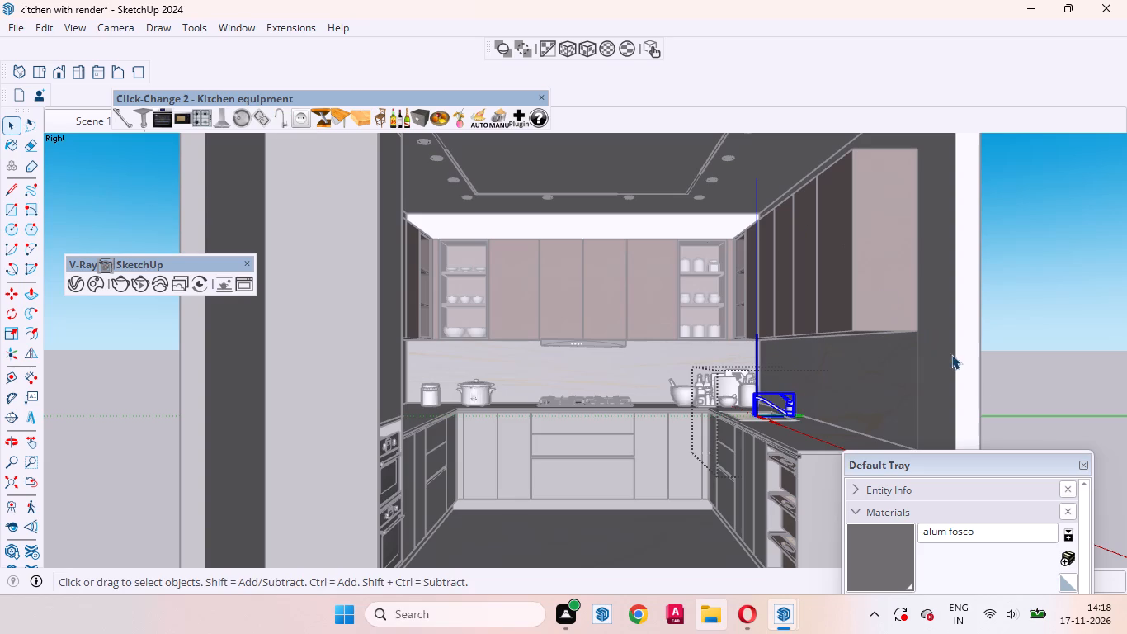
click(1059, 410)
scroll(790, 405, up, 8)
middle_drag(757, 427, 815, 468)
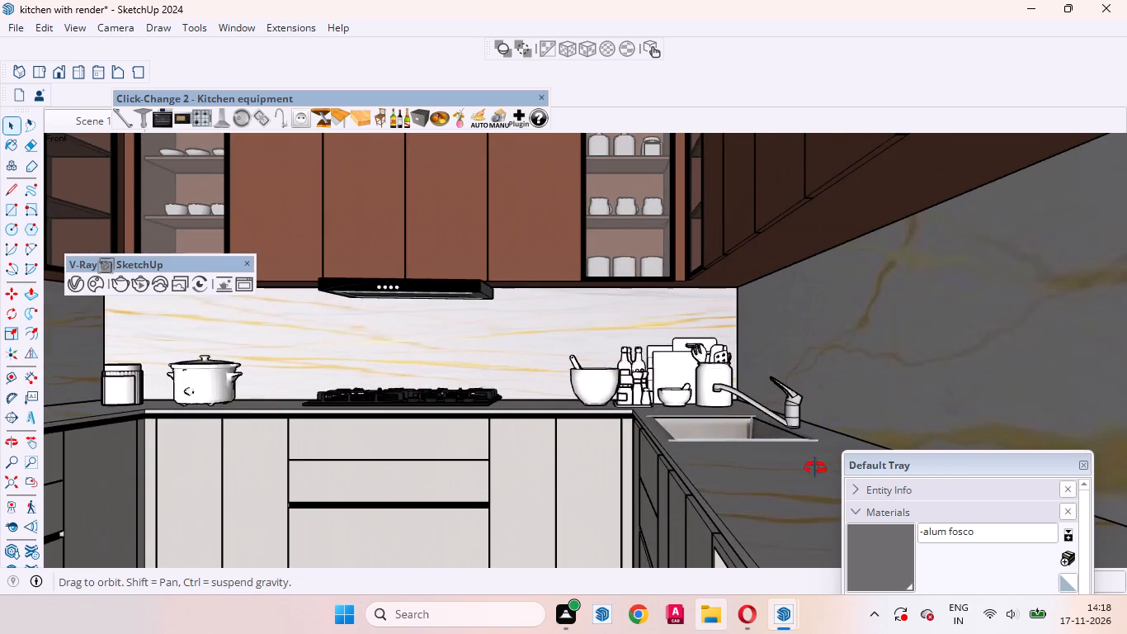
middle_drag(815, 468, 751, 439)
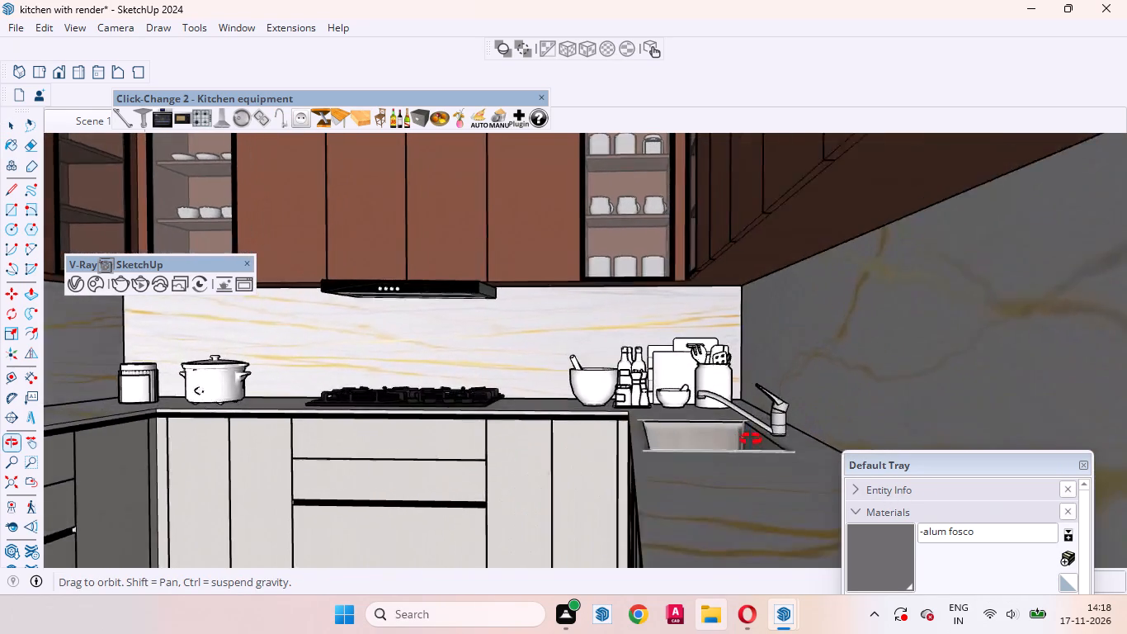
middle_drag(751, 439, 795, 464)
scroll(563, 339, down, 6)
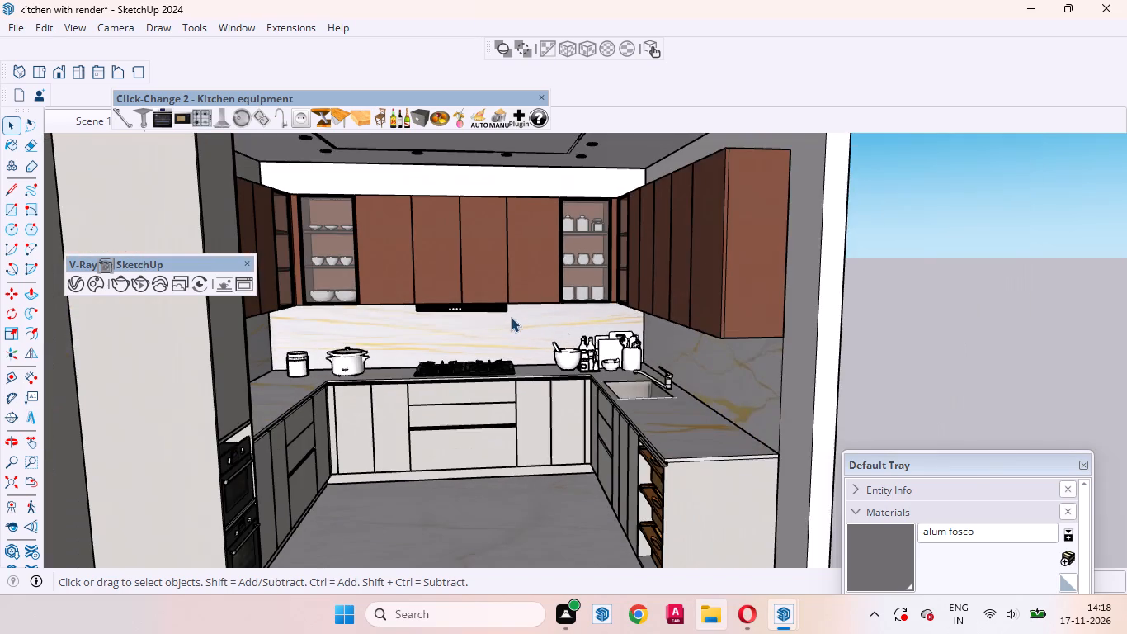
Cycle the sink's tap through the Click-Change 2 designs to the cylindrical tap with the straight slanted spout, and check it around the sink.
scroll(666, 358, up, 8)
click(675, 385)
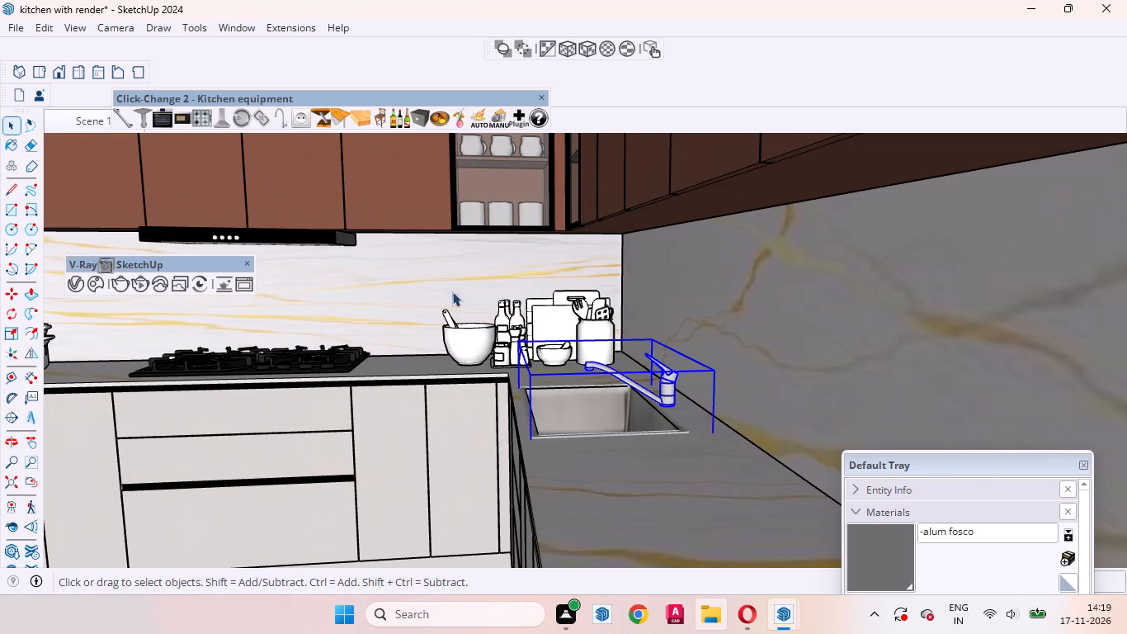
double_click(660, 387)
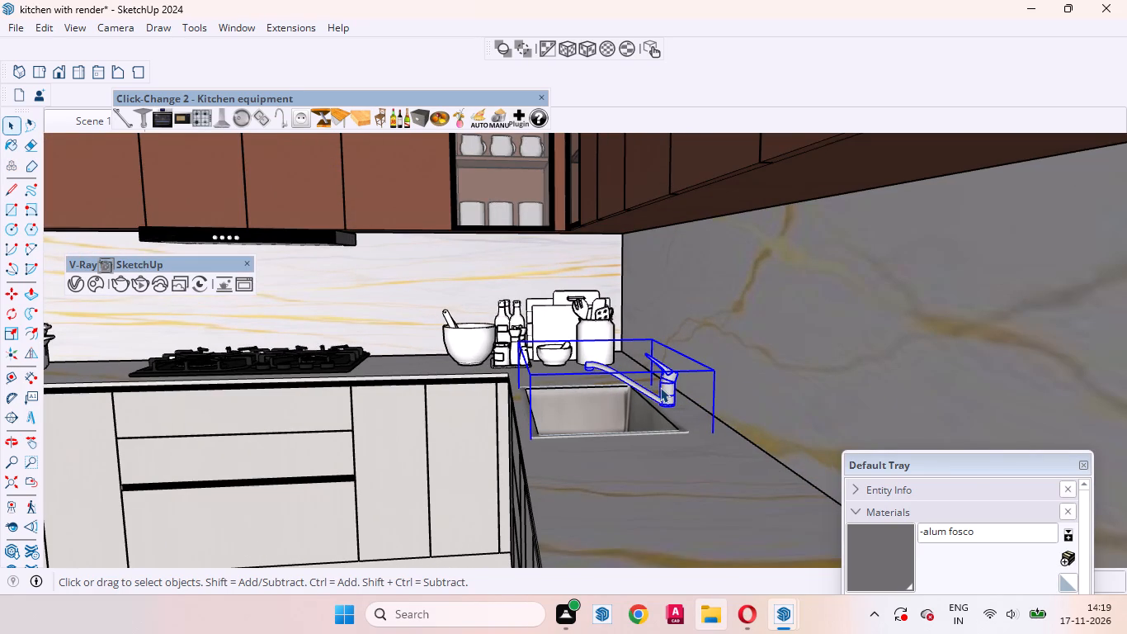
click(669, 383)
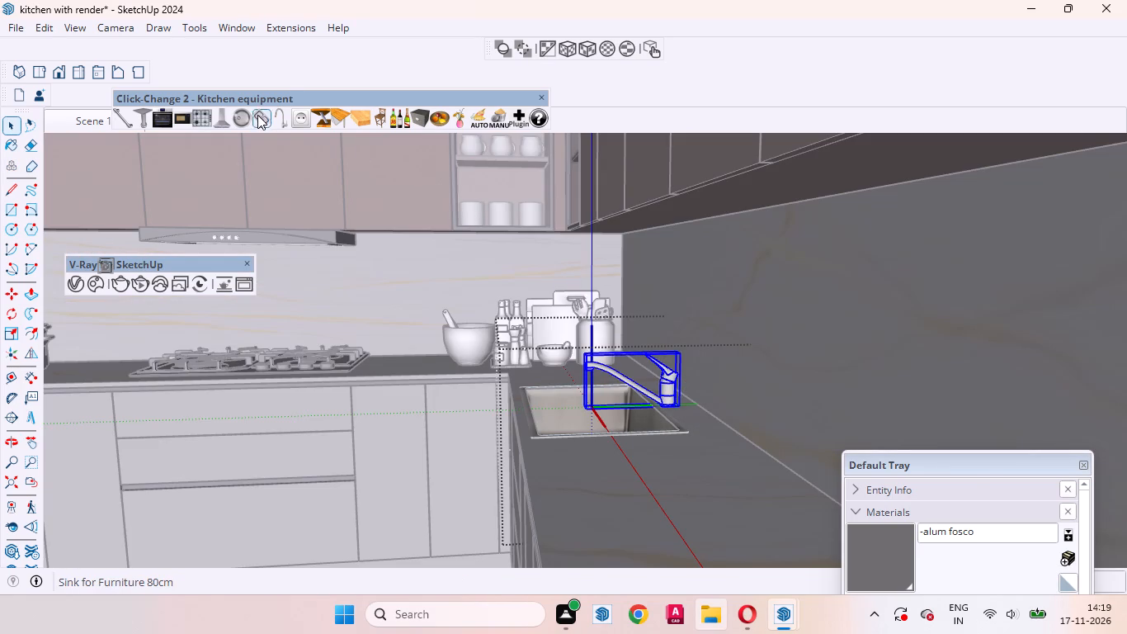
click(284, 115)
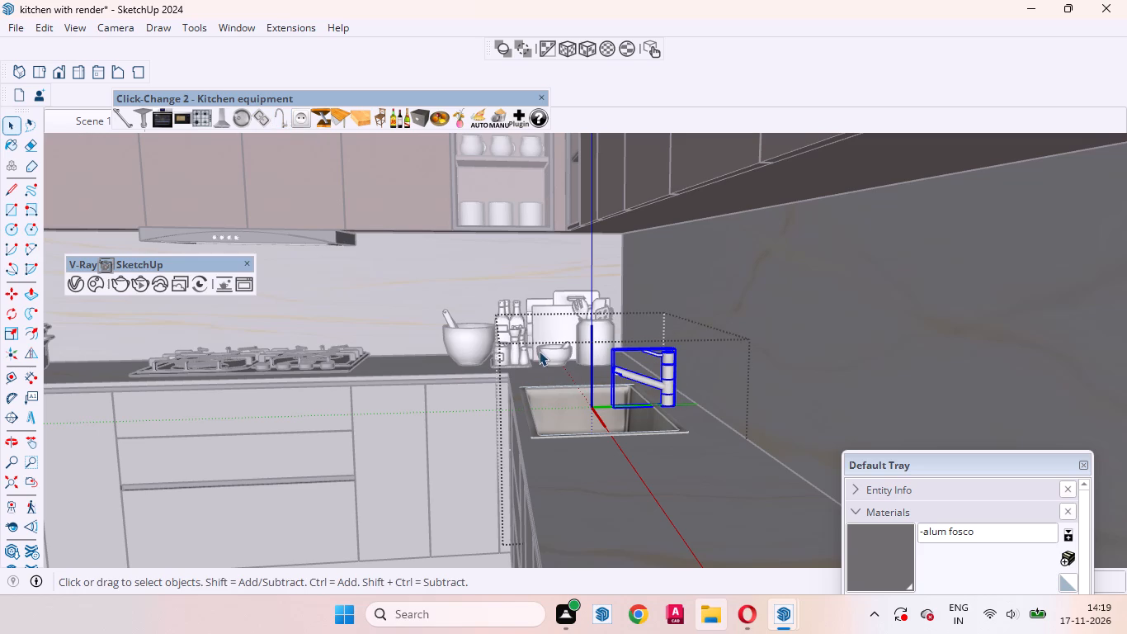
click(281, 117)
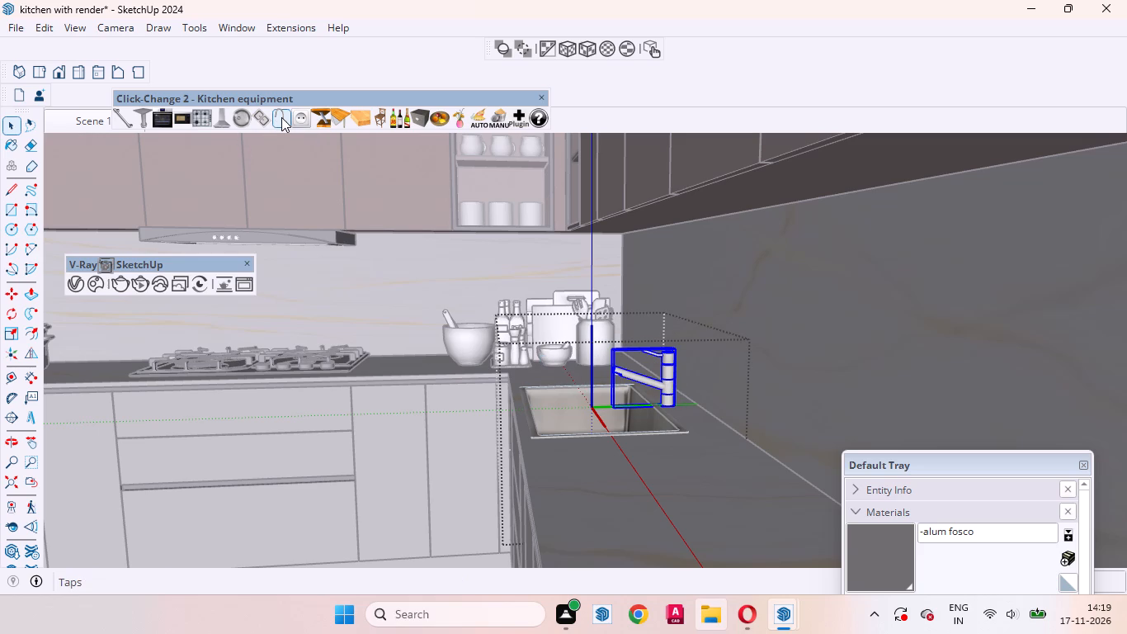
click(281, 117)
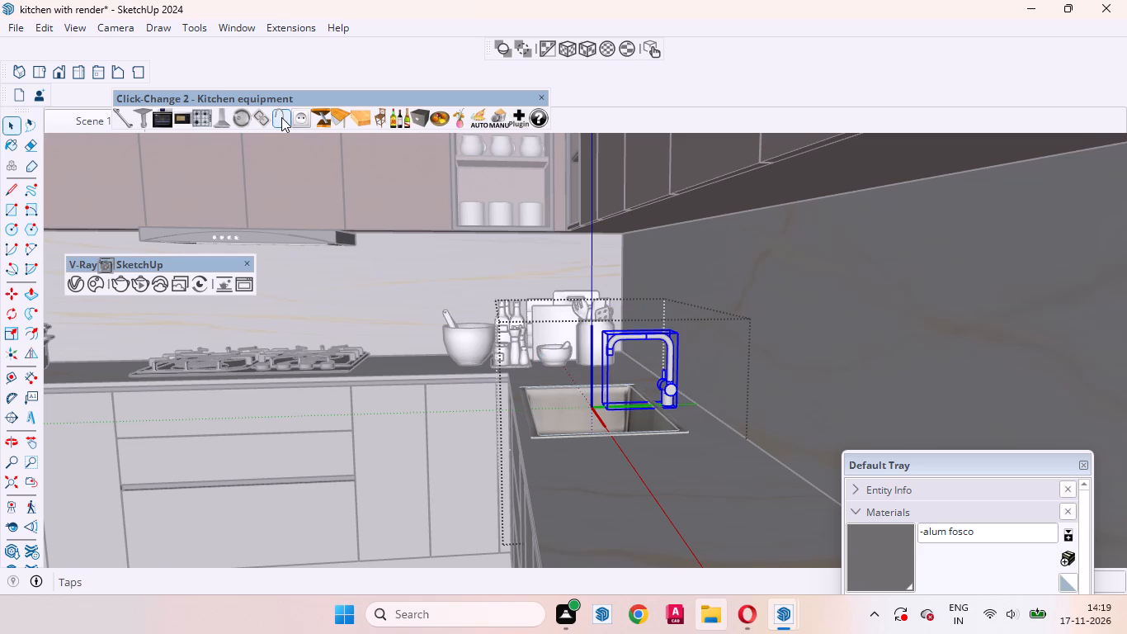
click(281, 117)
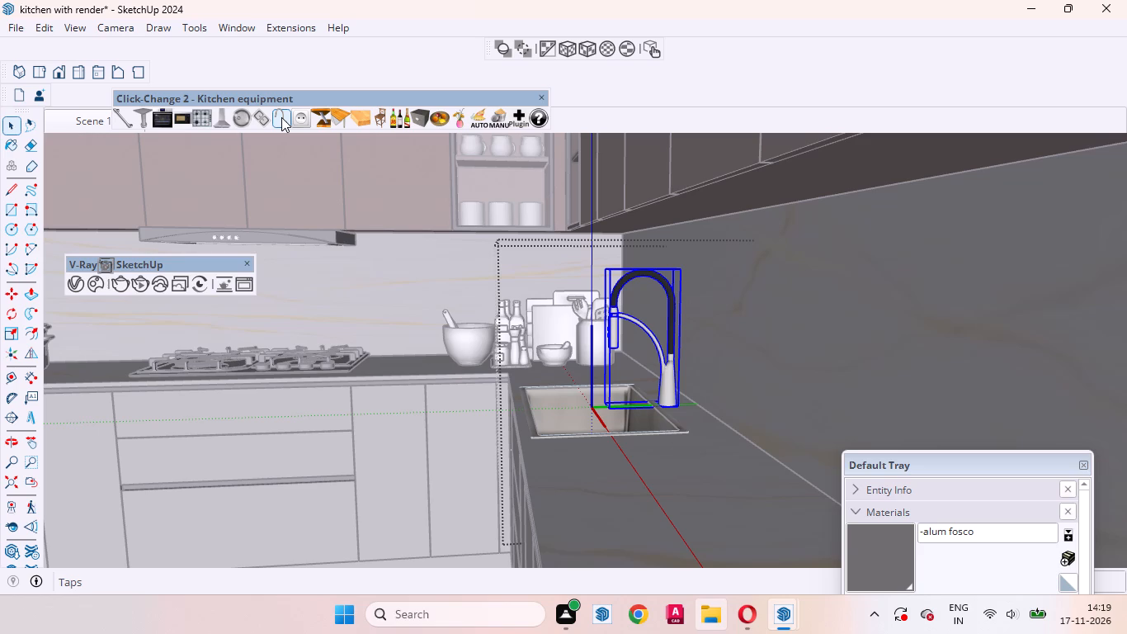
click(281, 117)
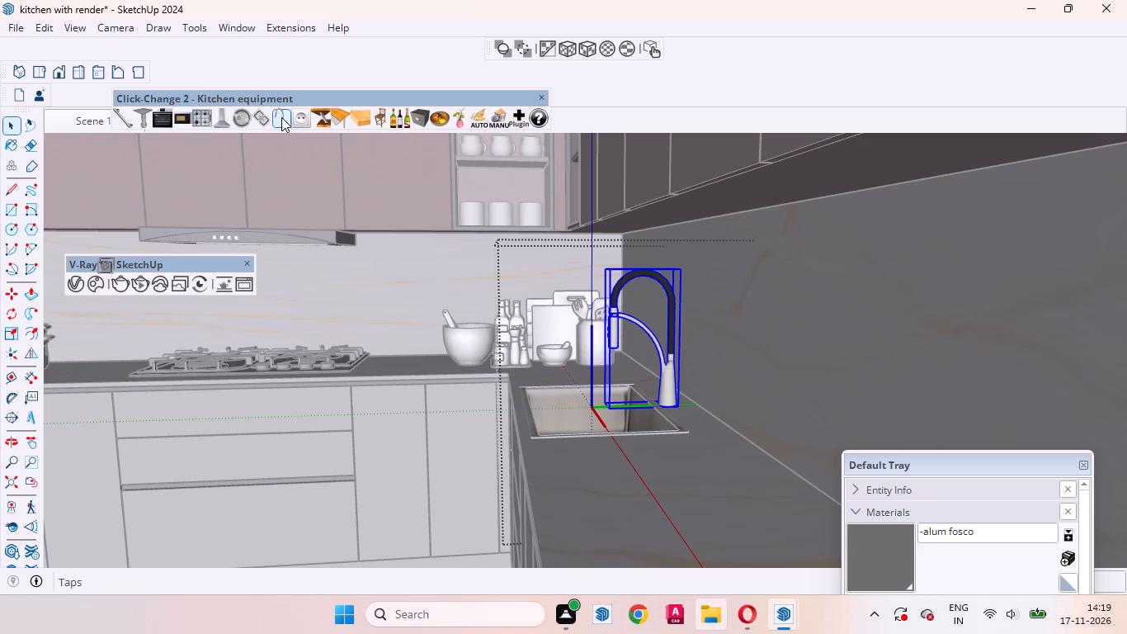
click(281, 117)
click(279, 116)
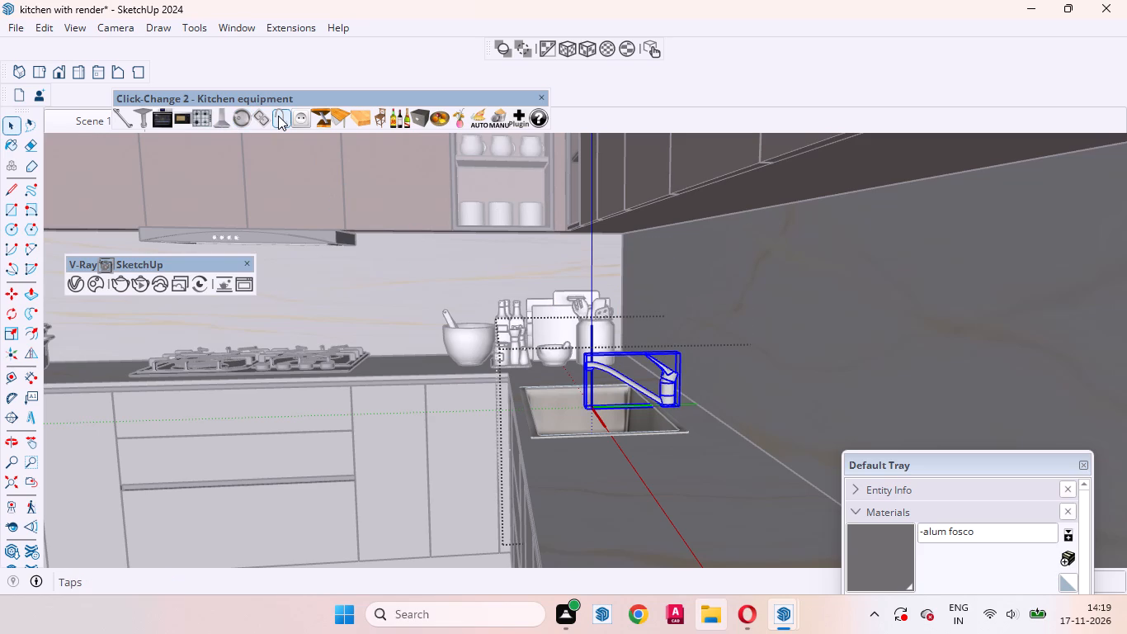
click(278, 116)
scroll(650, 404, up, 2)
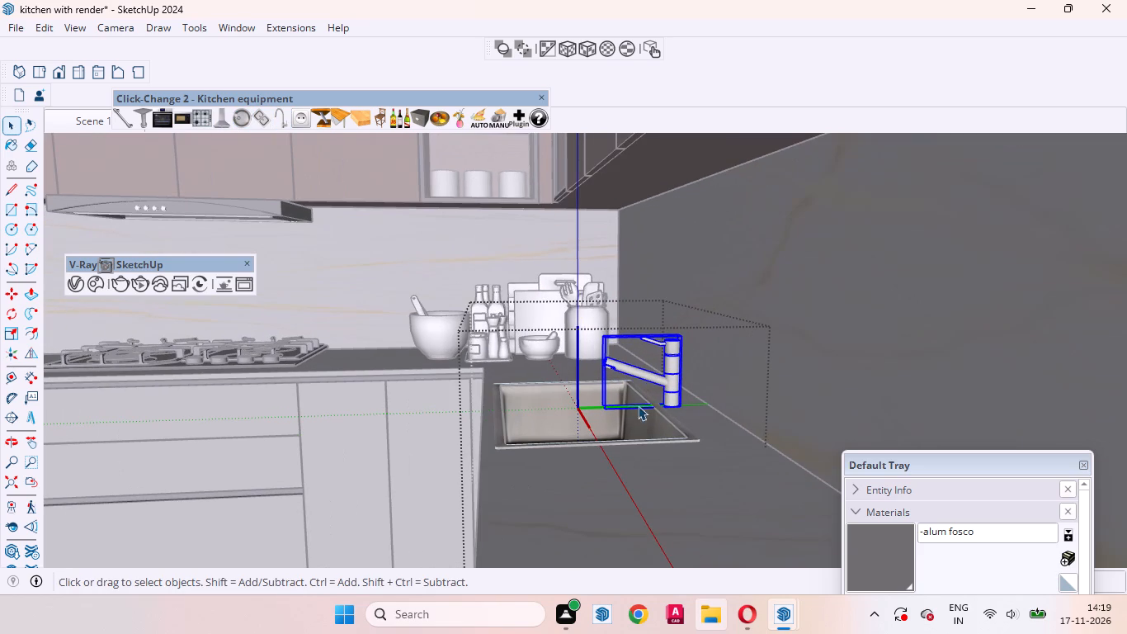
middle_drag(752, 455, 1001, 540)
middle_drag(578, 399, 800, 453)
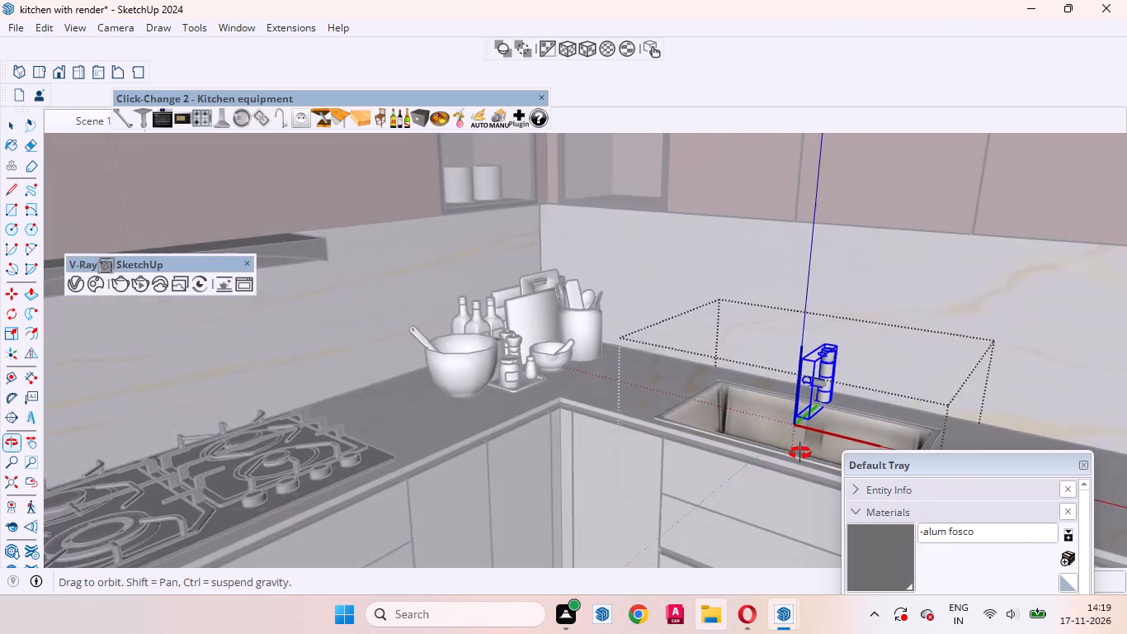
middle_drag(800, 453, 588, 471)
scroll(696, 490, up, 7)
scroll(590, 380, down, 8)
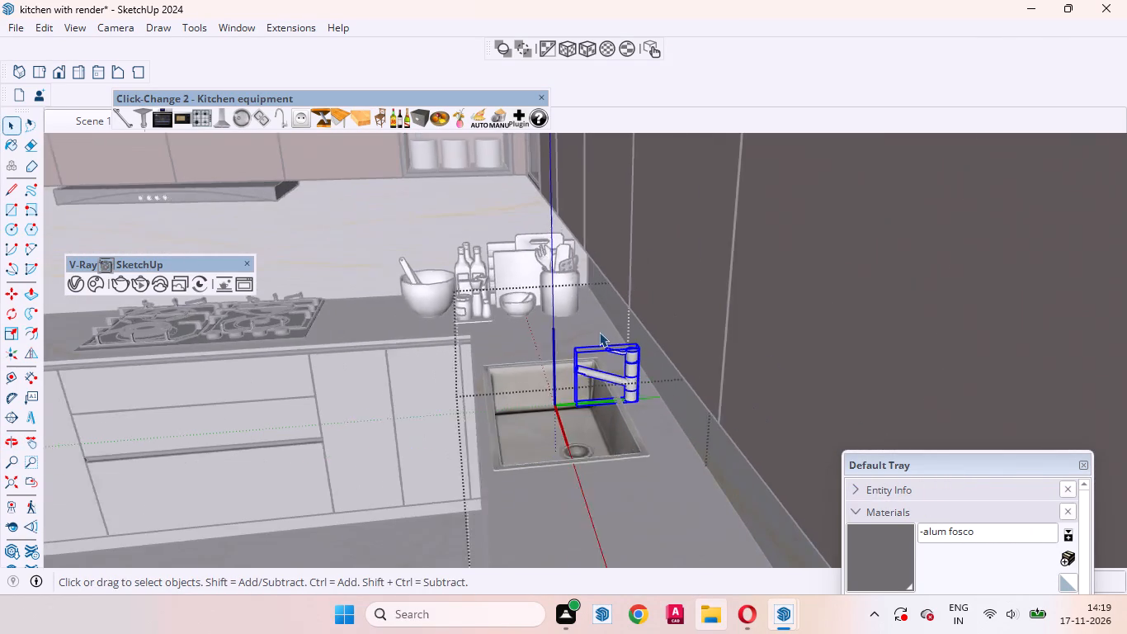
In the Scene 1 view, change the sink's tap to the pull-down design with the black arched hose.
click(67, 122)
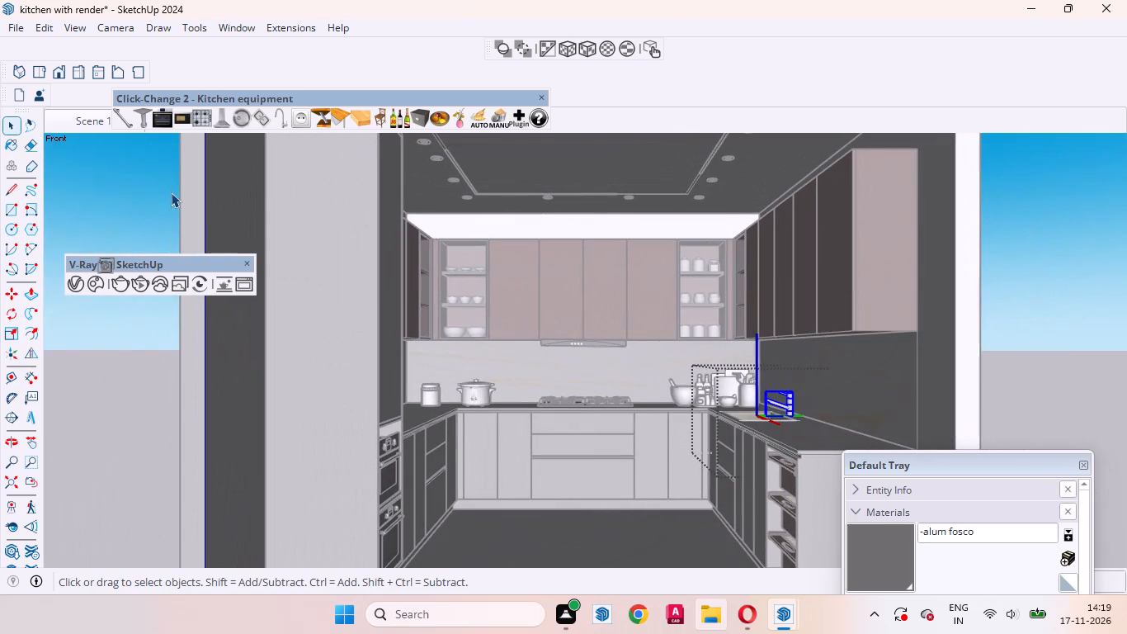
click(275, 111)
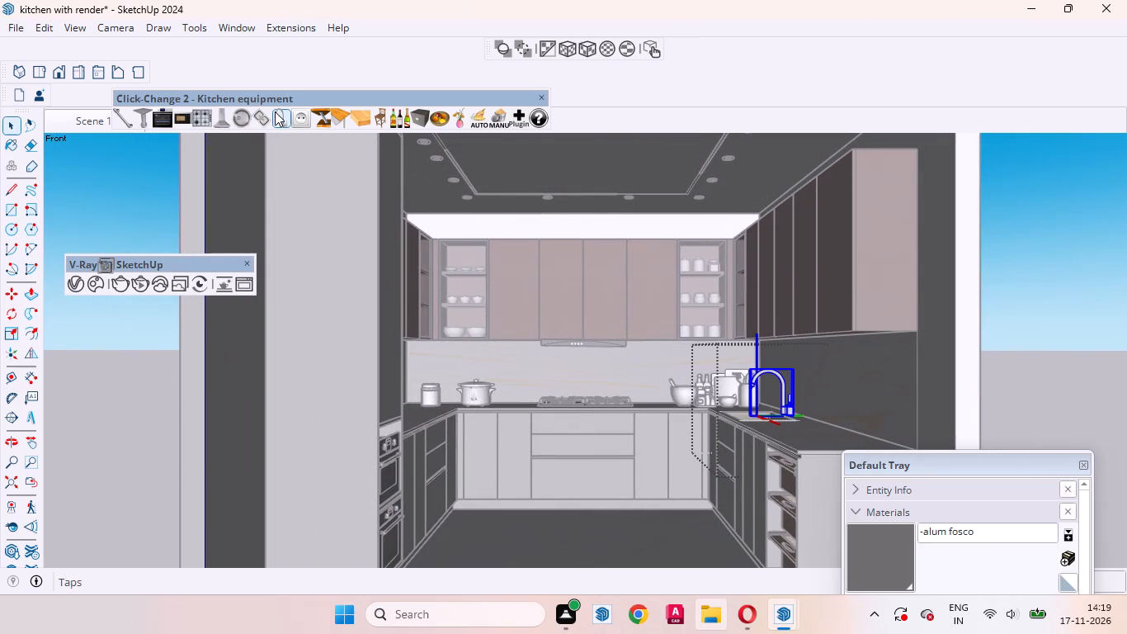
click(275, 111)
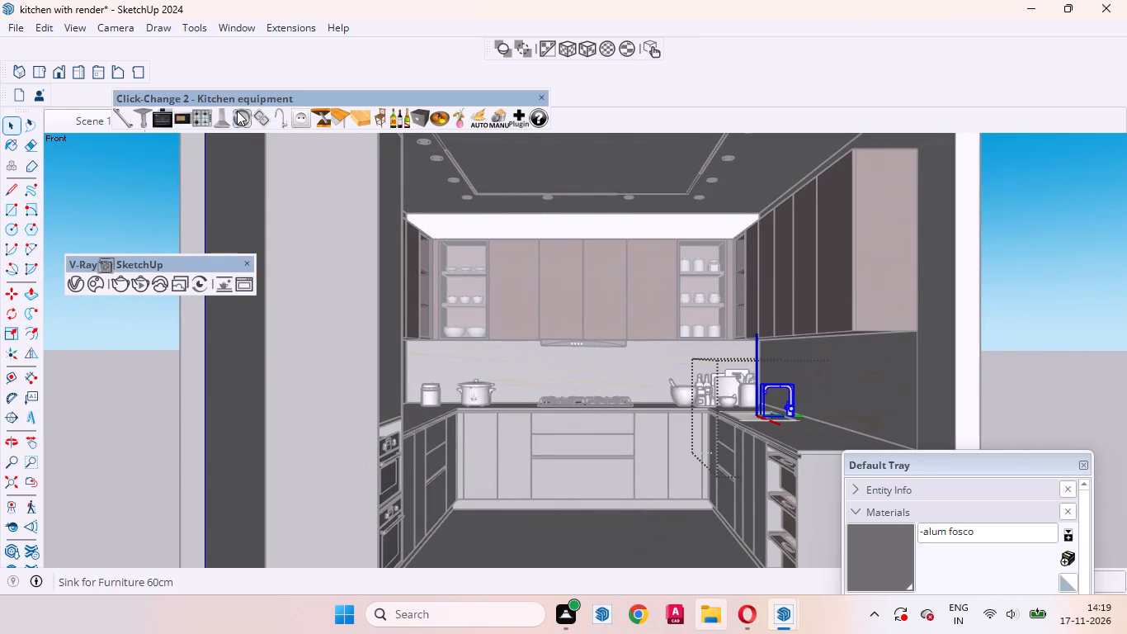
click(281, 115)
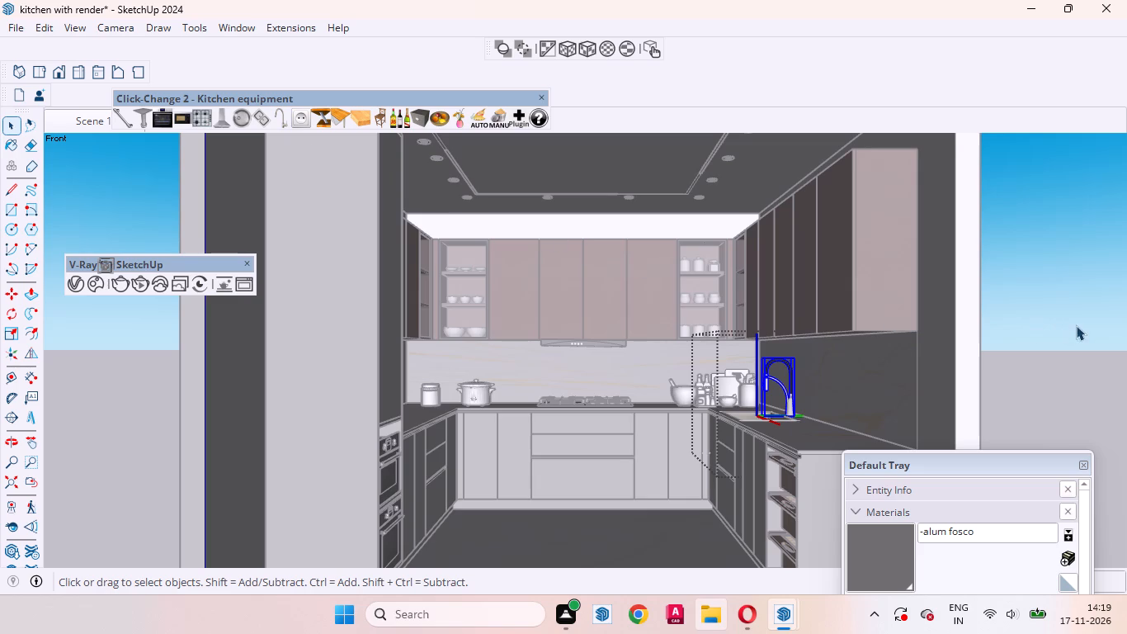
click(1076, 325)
Examine the black-hose tap up close against the sink, counter accessories and marble backsplash.
scroll(869, 372, up, 6)
scroll(781, 404, up, 3)
middle_drag(766, 457, 905, 489)
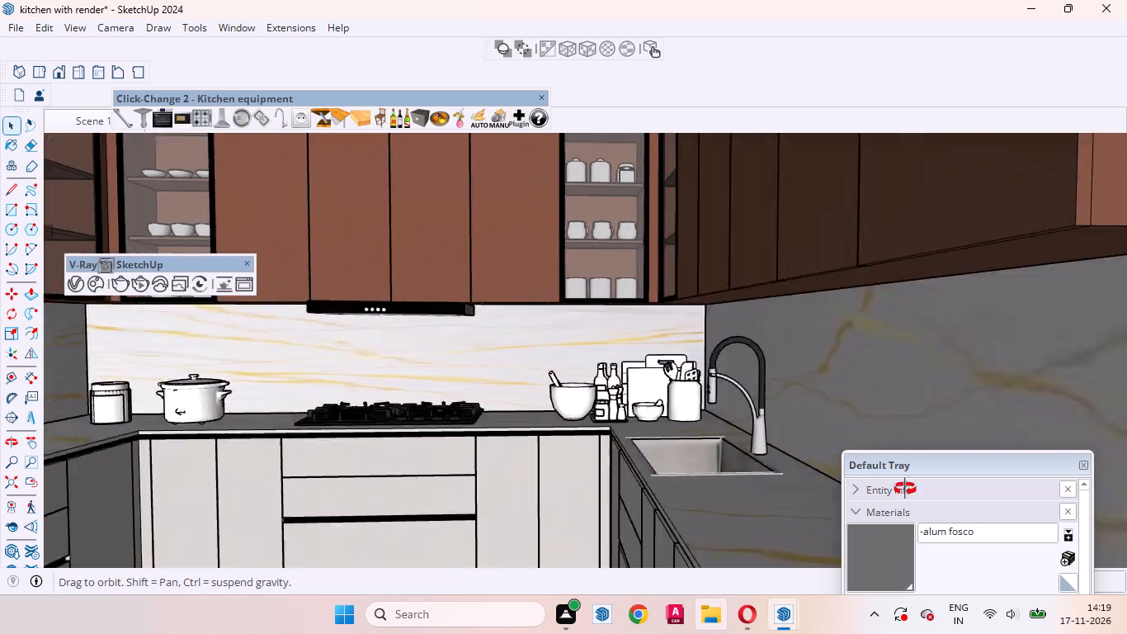
middle_drag(905, 489, 857, 540)
scroll(870, 476, up, 10)
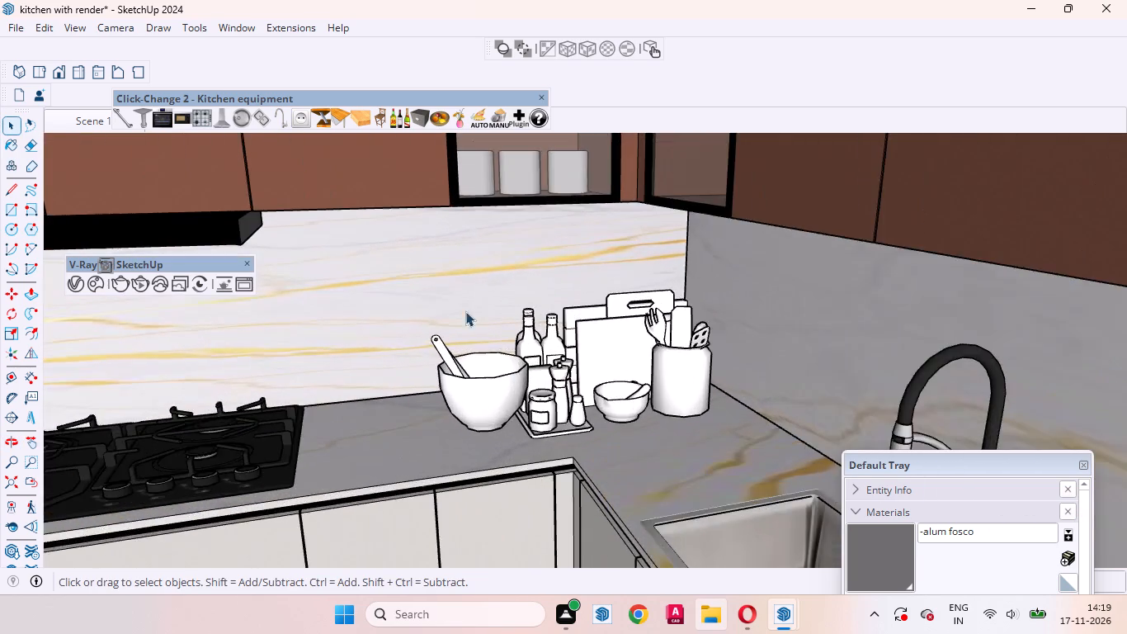
scroll(441, 277, down, 6)
scroll(669, 380, up, 4)
middle_drag(658, 430, 837, 458)
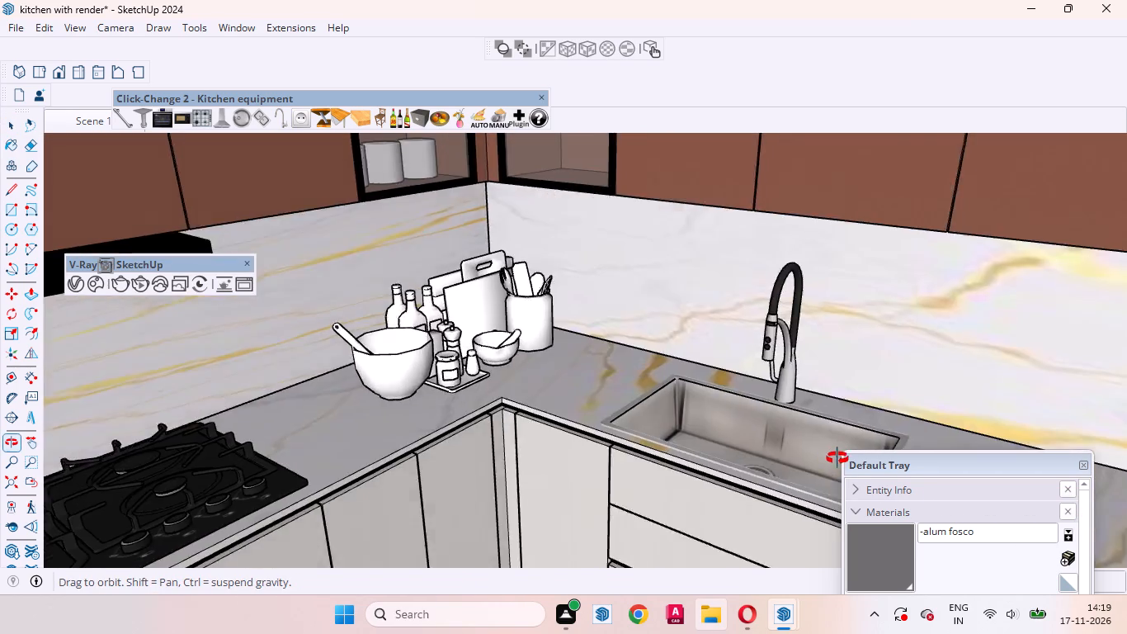
middle_drag(837, 458, 770, 452)
Cycle the sink's tap through the Click-Change 2 designs to the cylindrical one with the straight slanted spout.
click(760, 390)
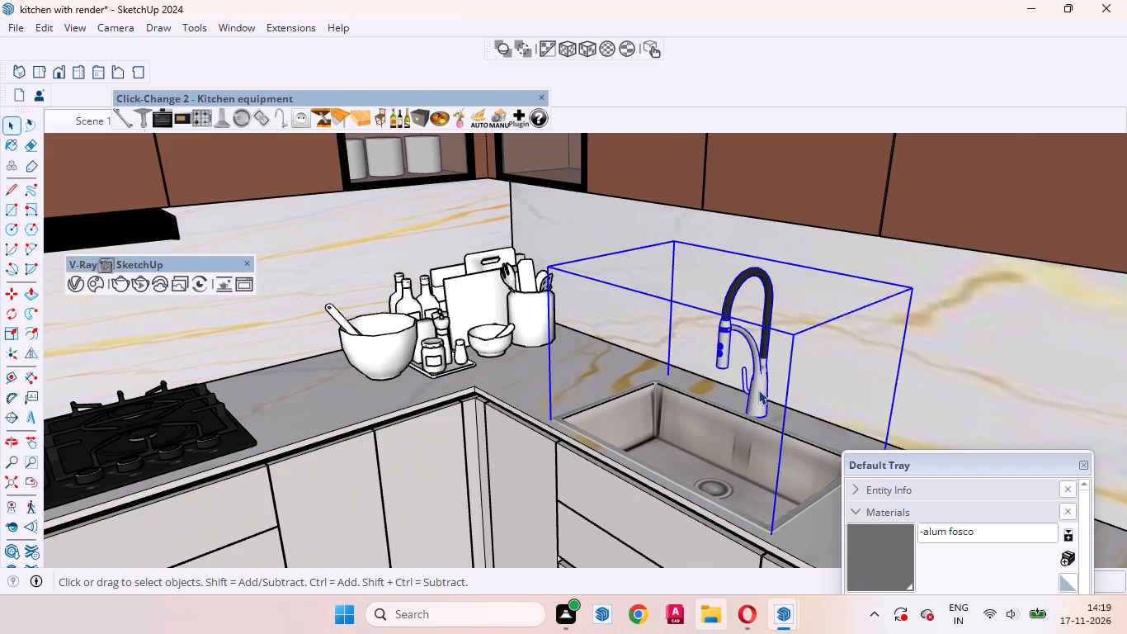
double_click(758, 390)
click(758, 367)
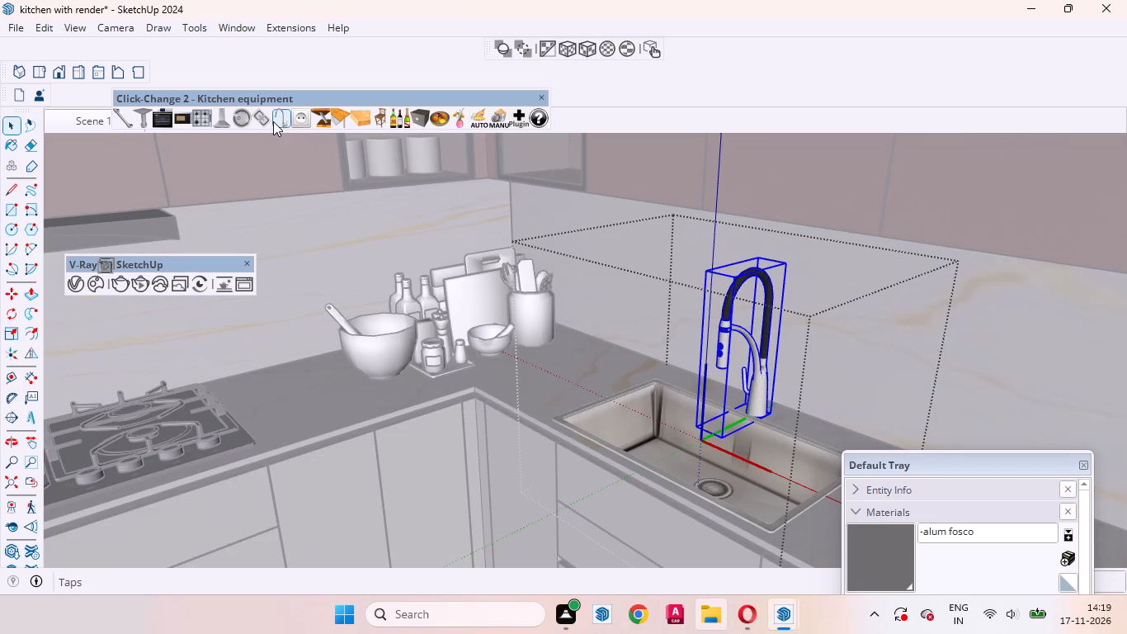
click(273, 121)
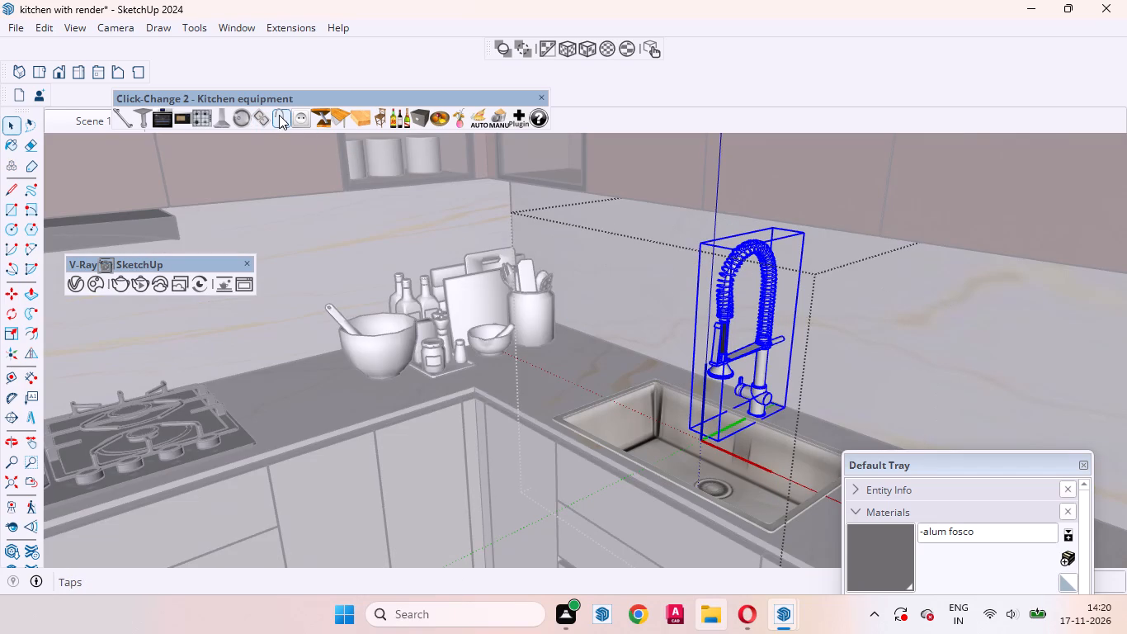
click(279, 115)
click(282, 115)
click(282, 115)
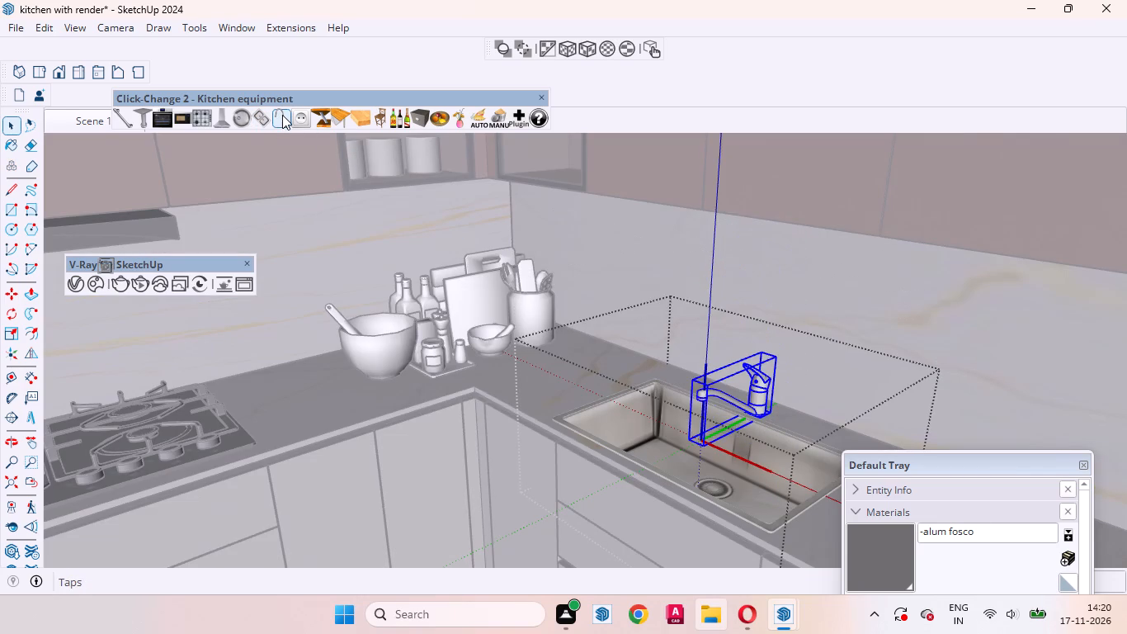
scroll(408, 384, down, 3)
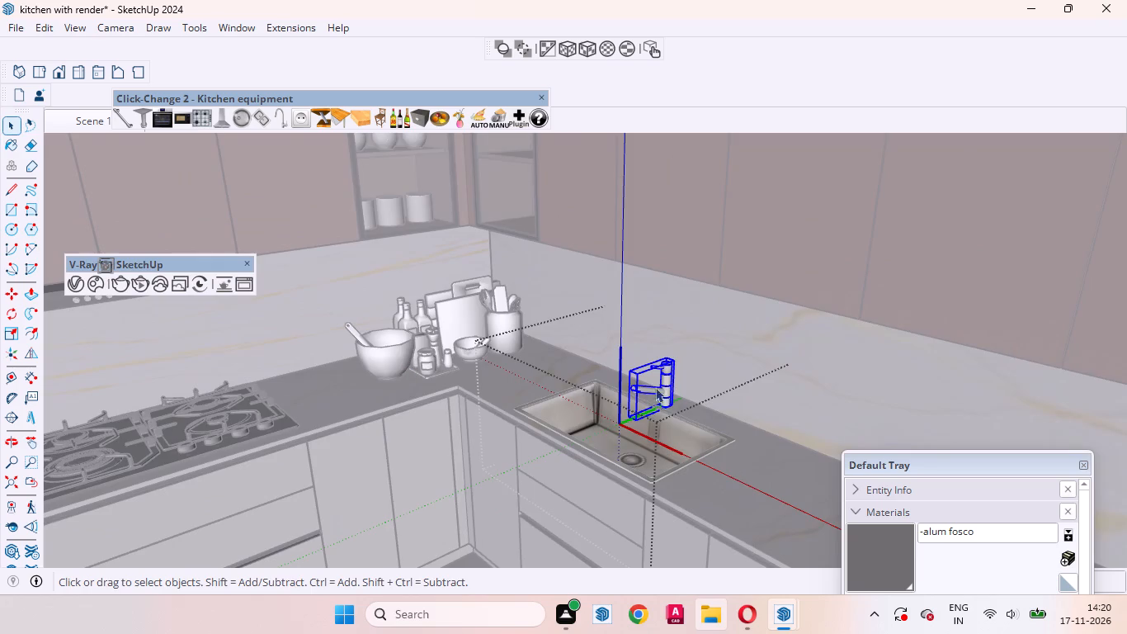
middle_drag(644, 389, 506, 308)
Reposition the Default Tray to expose its Materials section and browse the Colors collection.
drag(981, 466, 1016, 240)
scroll(956, 516, down, 8)
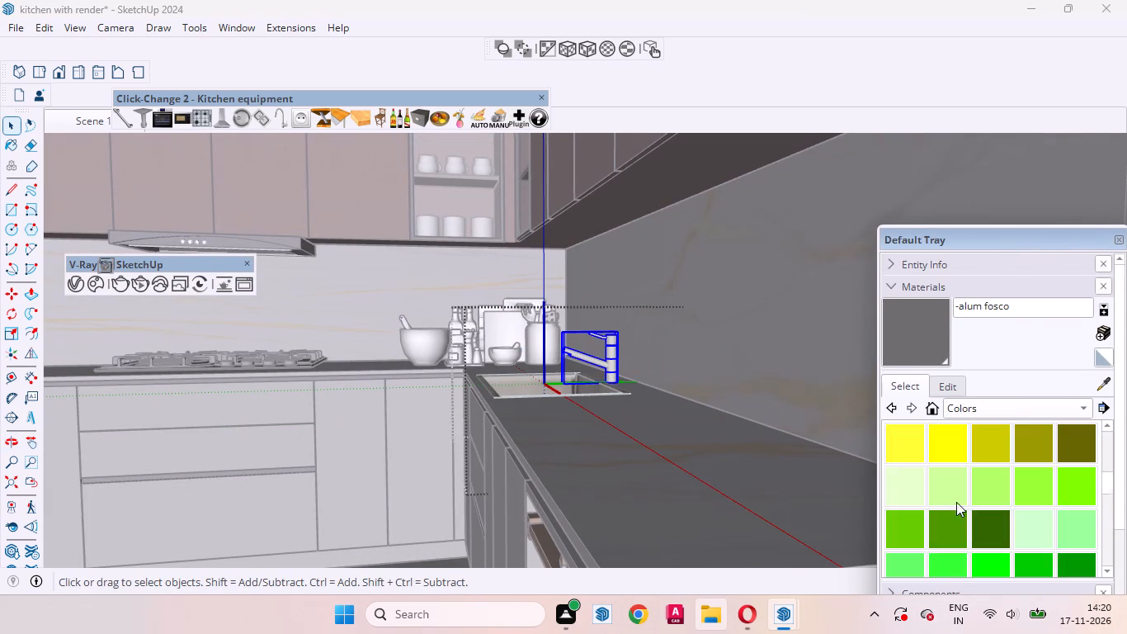
scroll(916, 523, down, 8)
scroll(943, 487, up, 1)
scroll(944, 486, down, 13)
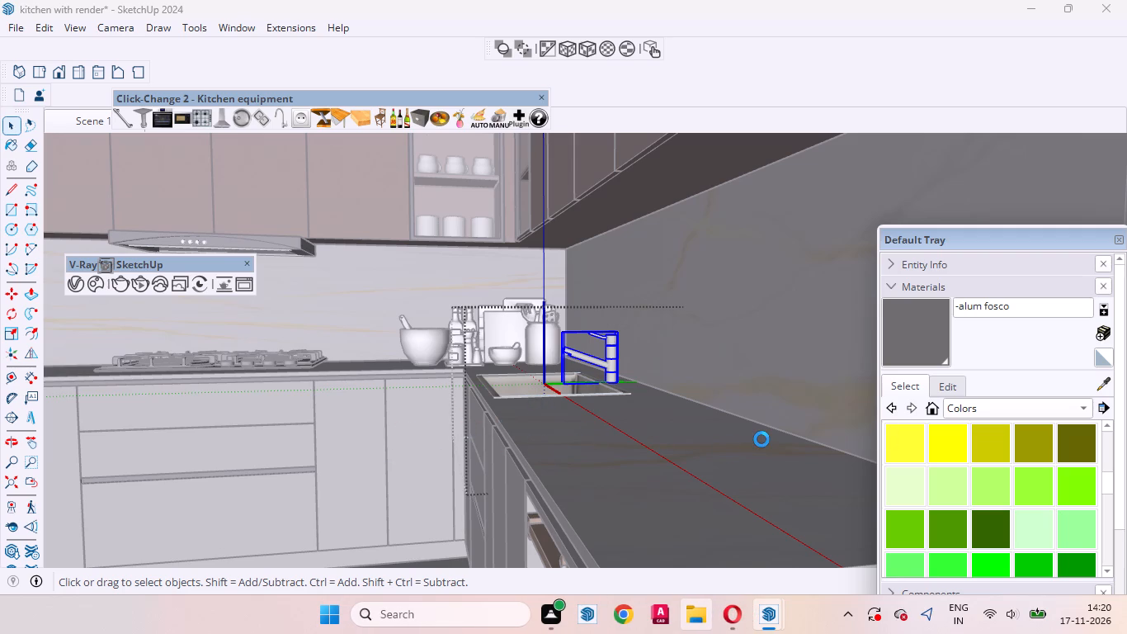
click(646, 452)
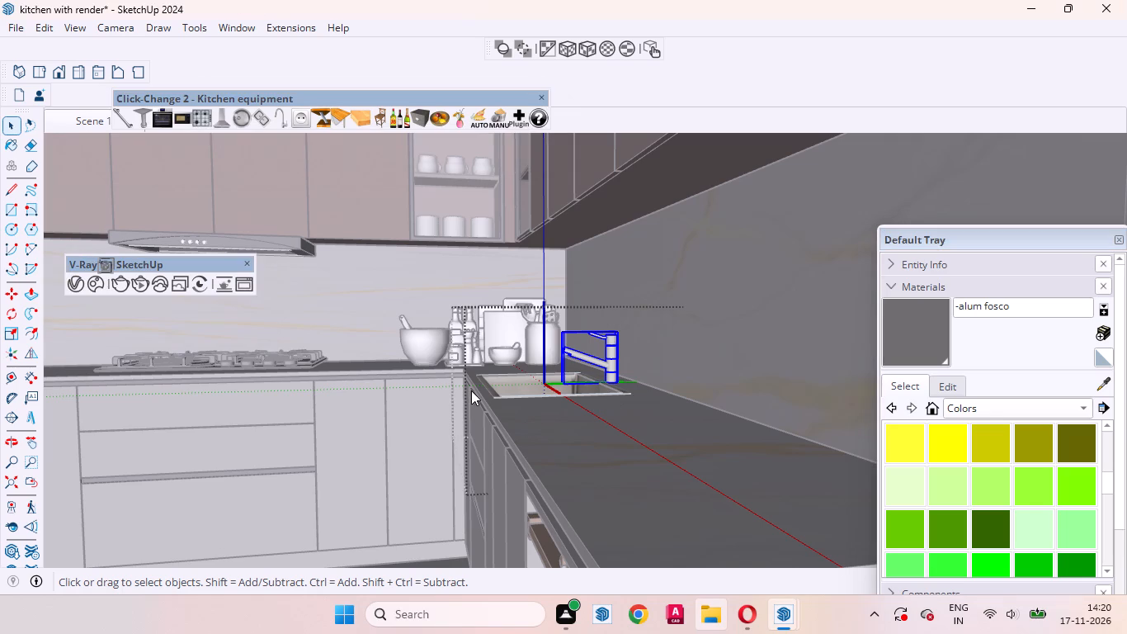
click(40, 182)
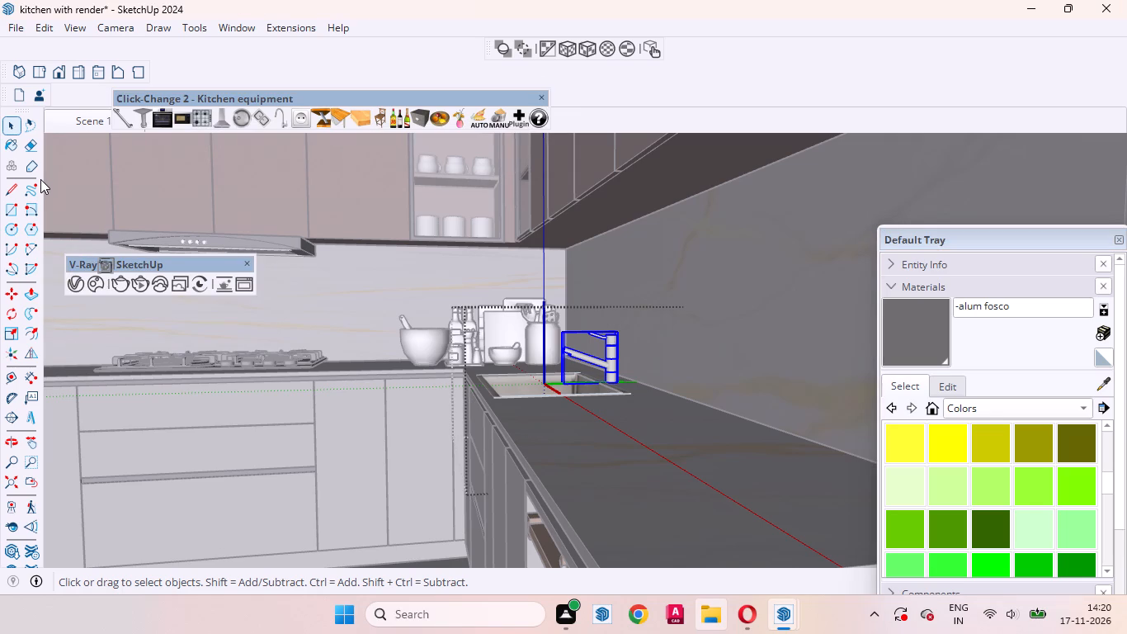
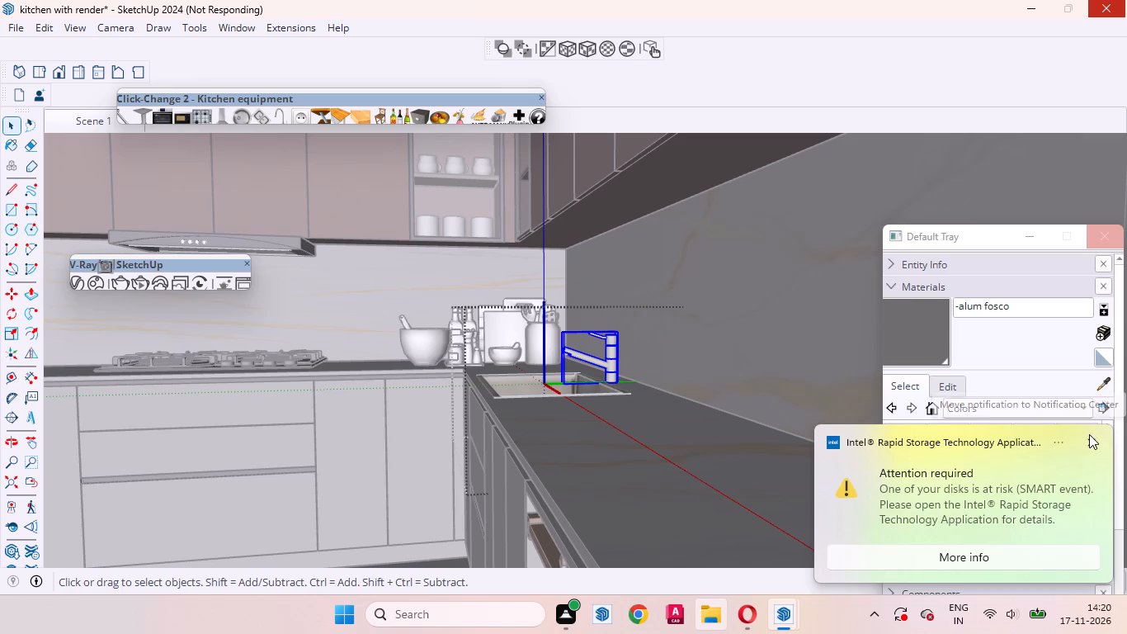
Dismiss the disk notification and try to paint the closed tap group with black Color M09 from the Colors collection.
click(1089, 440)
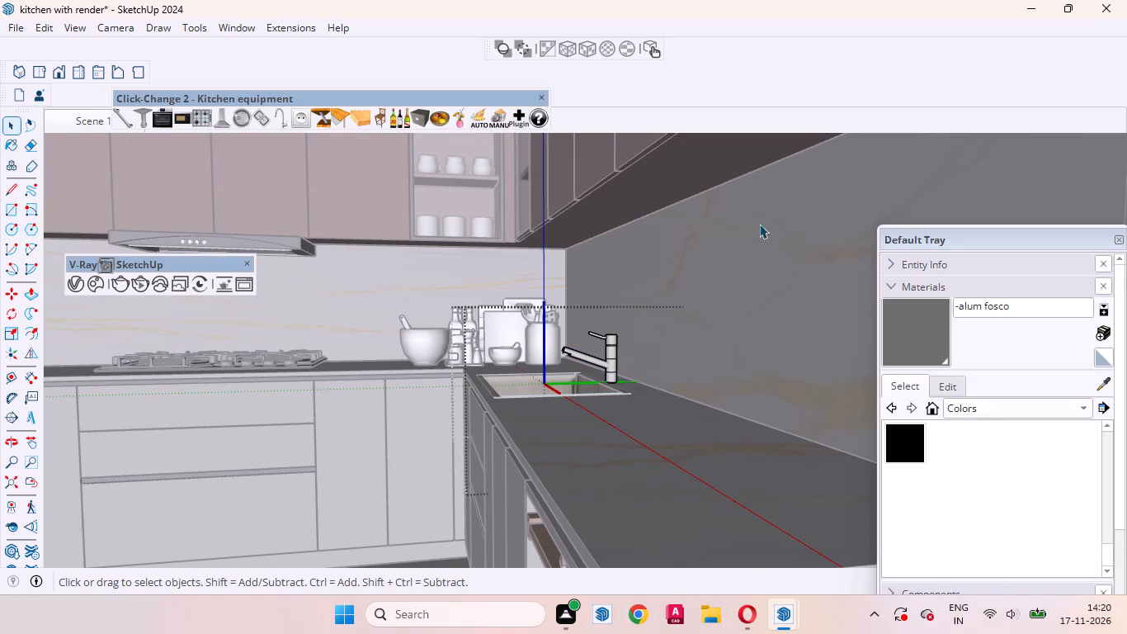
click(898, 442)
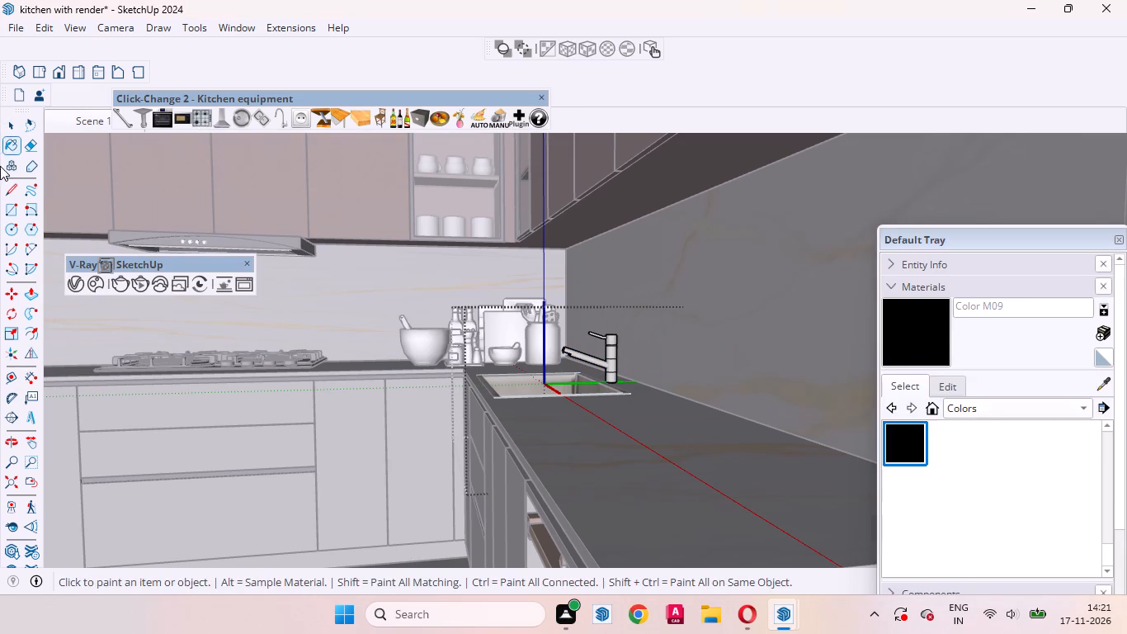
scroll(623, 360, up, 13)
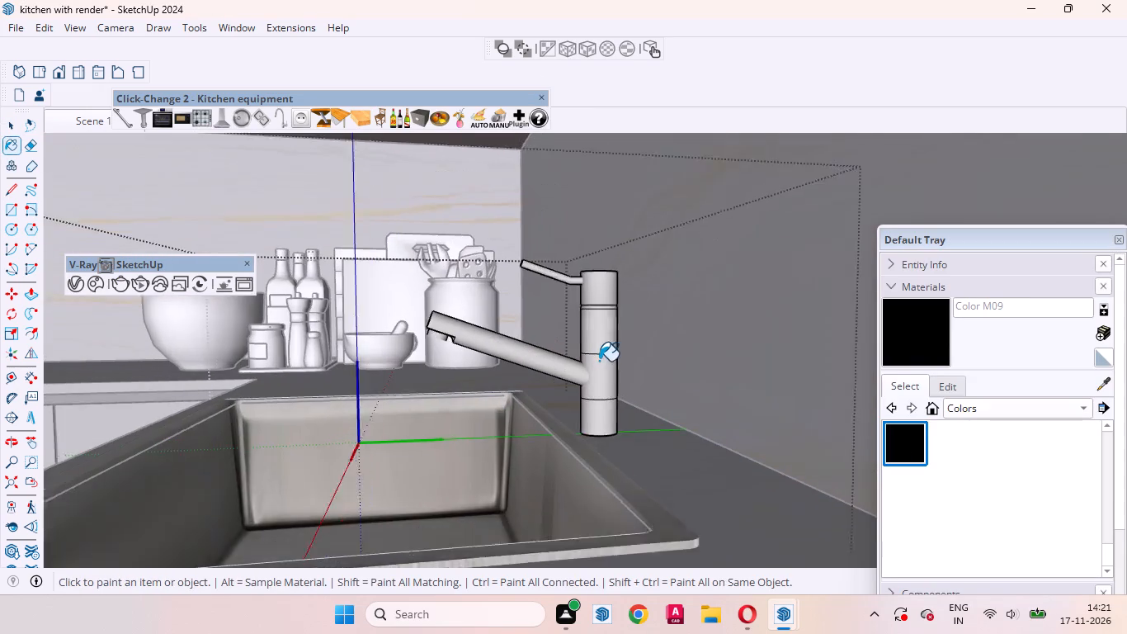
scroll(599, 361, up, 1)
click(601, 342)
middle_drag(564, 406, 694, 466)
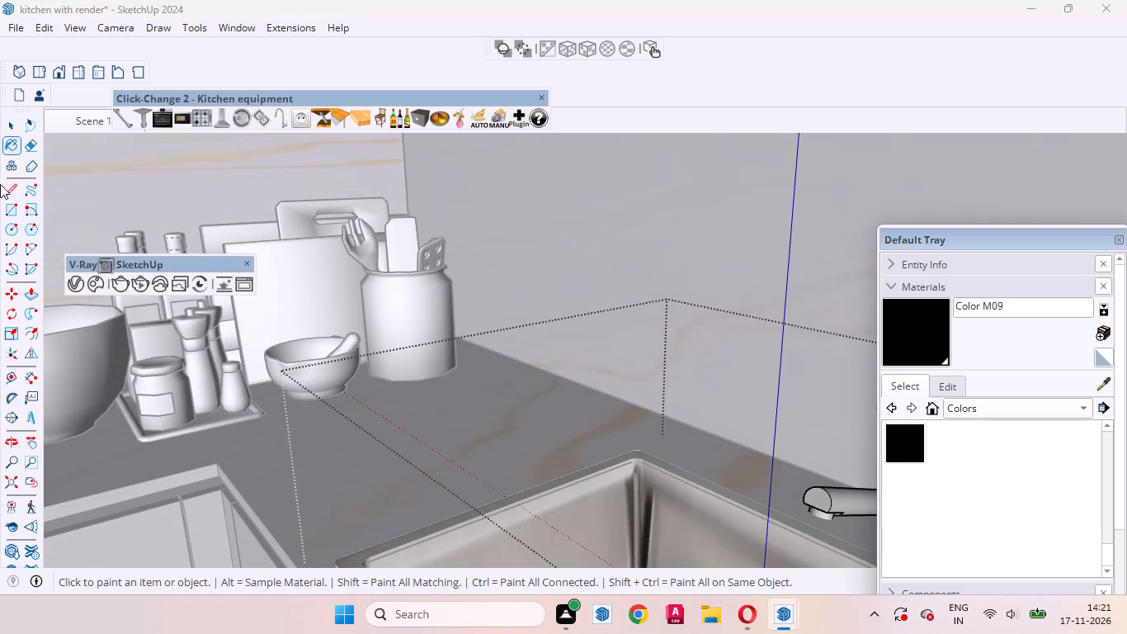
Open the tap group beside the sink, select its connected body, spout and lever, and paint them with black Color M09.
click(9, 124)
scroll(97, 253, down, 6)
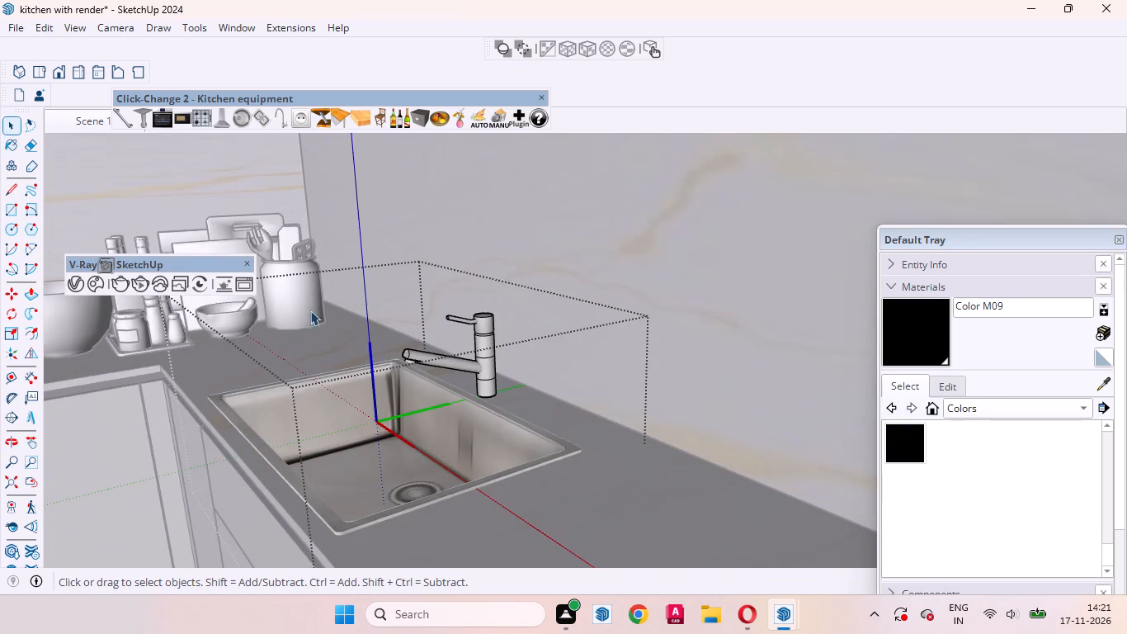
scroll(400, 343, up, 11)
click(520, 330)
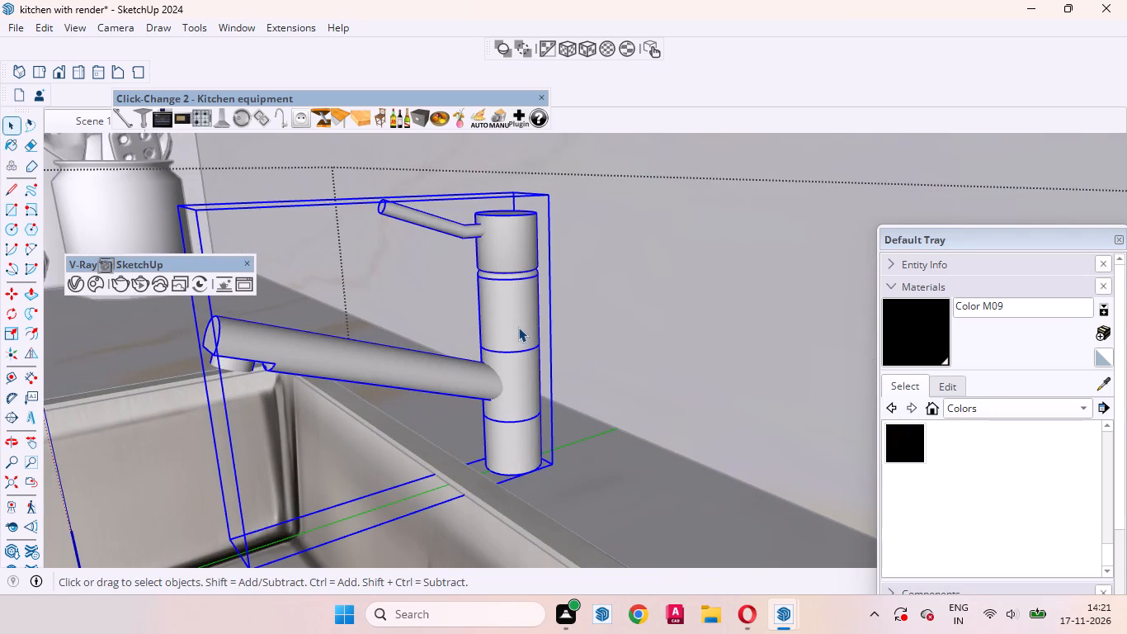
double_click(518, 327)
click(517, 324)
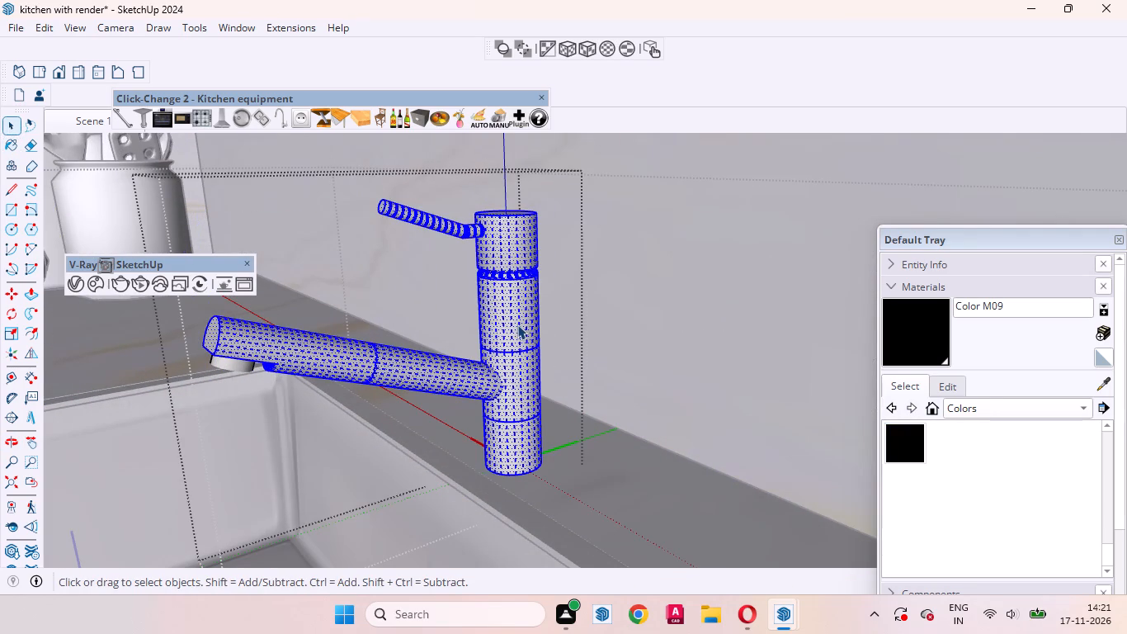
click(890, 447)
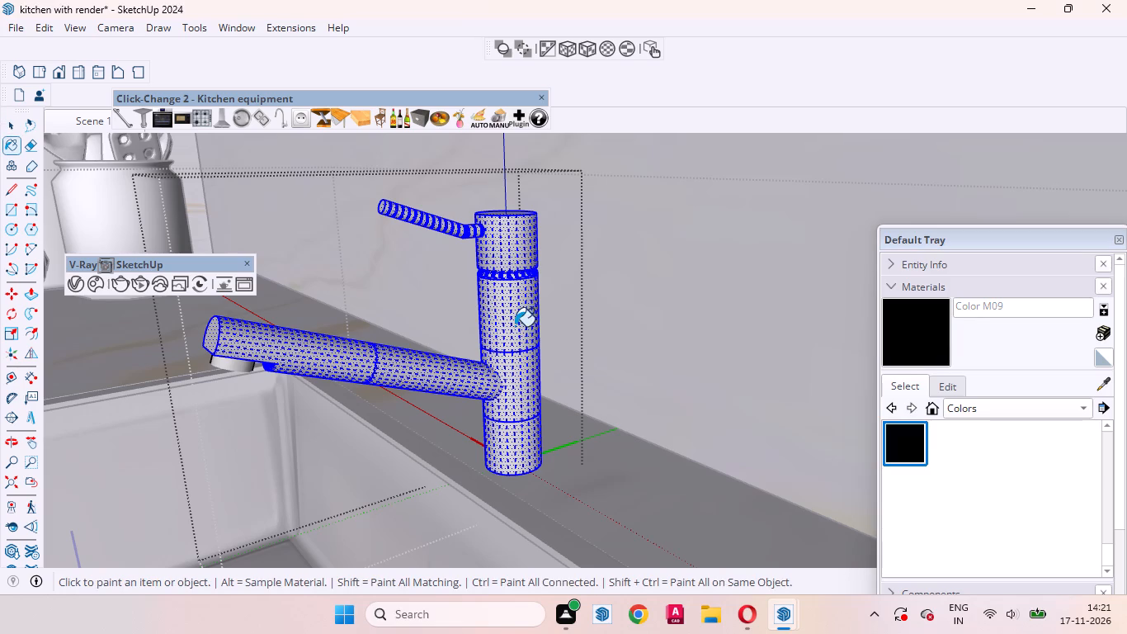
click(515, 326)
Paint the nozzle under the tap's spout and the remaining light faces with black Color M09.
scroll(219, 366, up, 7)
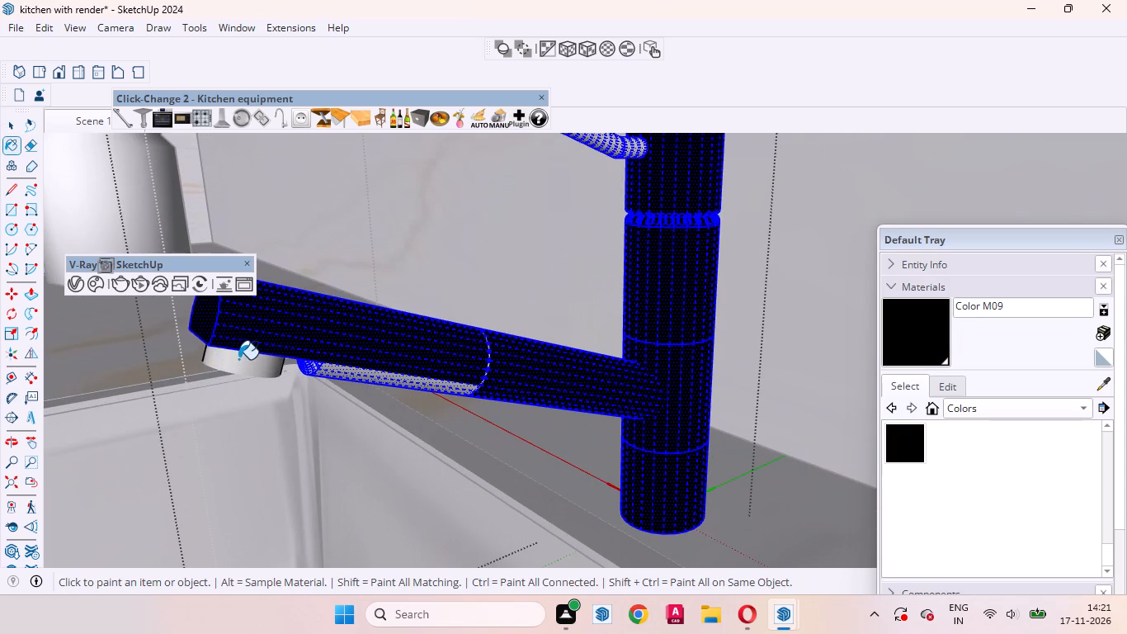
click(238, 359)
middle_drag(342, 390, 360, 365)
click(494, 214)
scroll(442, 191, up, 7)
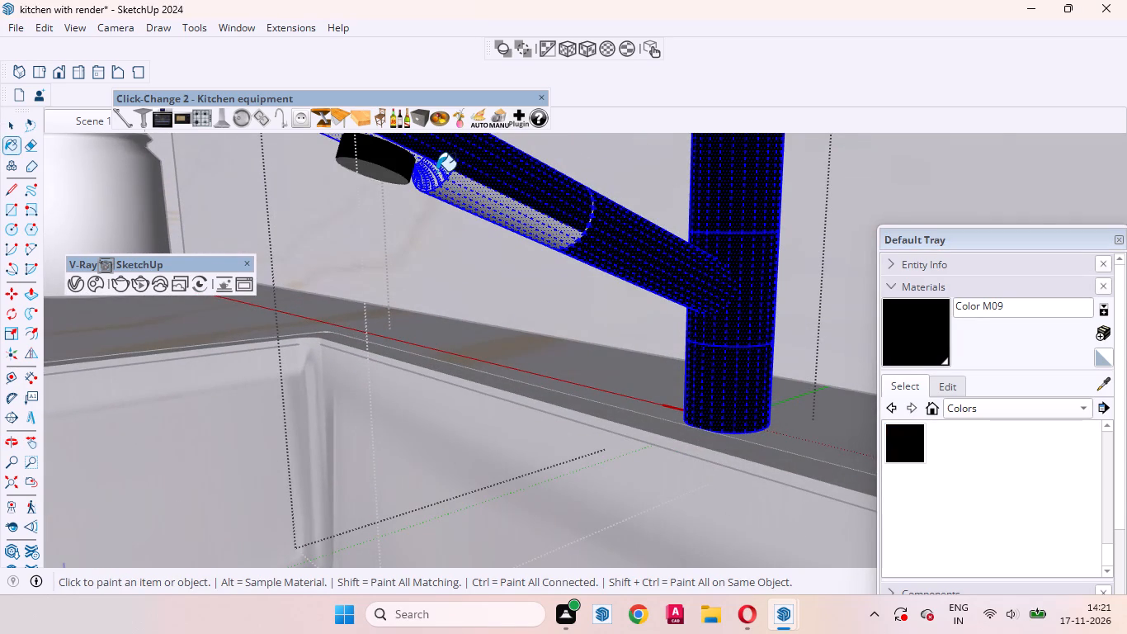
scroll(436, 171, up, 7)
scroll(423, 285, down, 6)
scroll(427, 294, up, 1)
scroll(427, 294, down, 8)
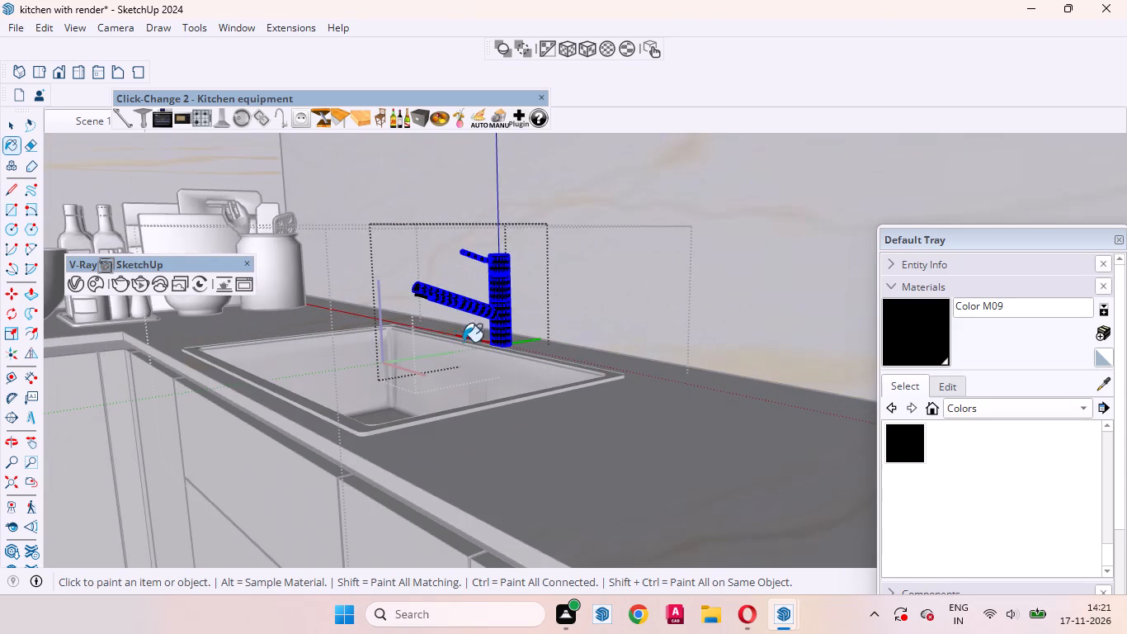
Return to the Scene 1 view and leave group editing to check the black tap in the kitchen.
key(space)
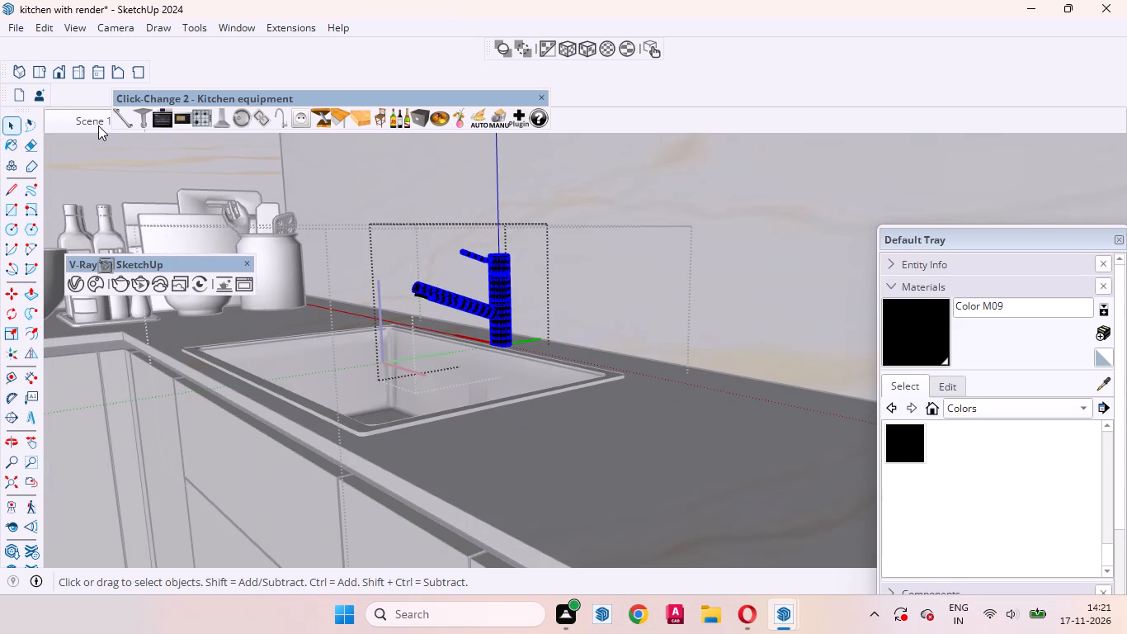
click(95, 125)
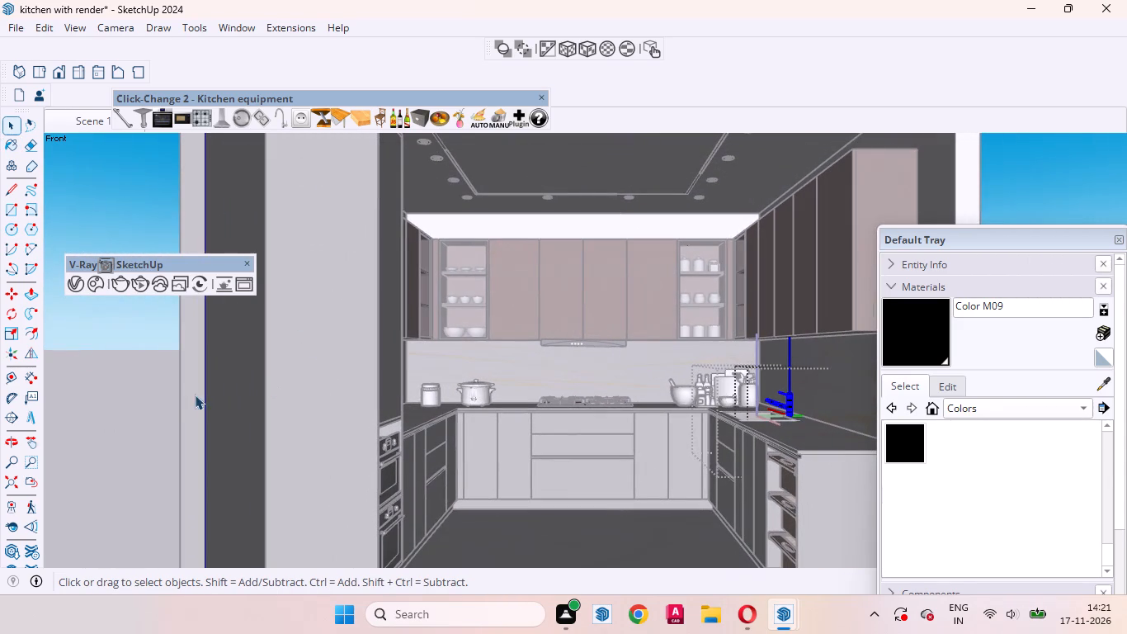
double_click(146, 396)
click(116, 395)
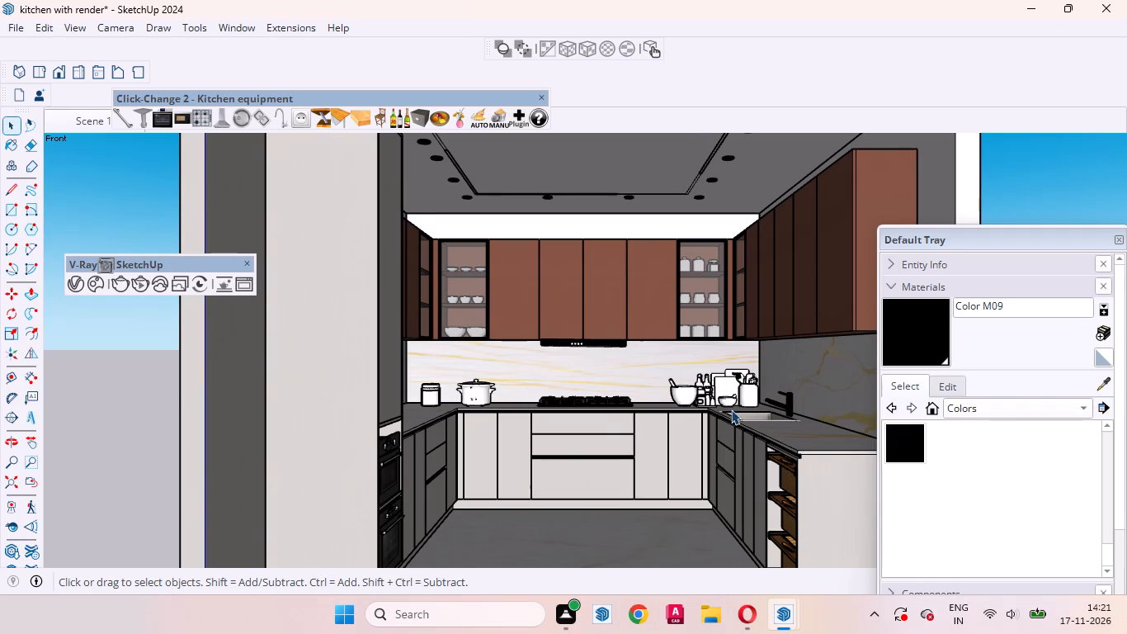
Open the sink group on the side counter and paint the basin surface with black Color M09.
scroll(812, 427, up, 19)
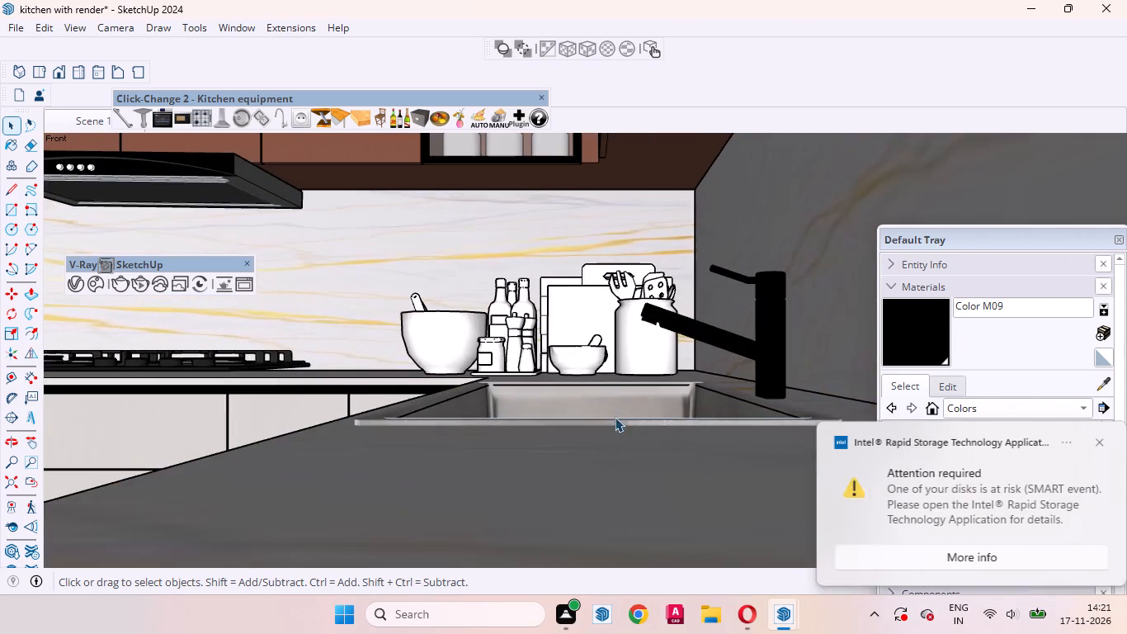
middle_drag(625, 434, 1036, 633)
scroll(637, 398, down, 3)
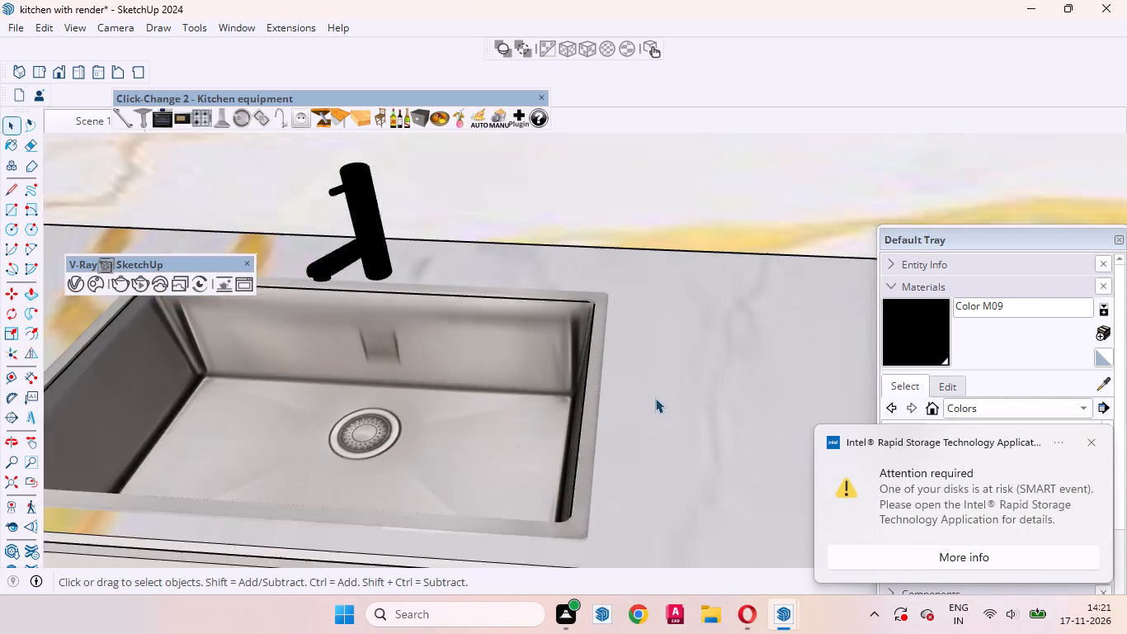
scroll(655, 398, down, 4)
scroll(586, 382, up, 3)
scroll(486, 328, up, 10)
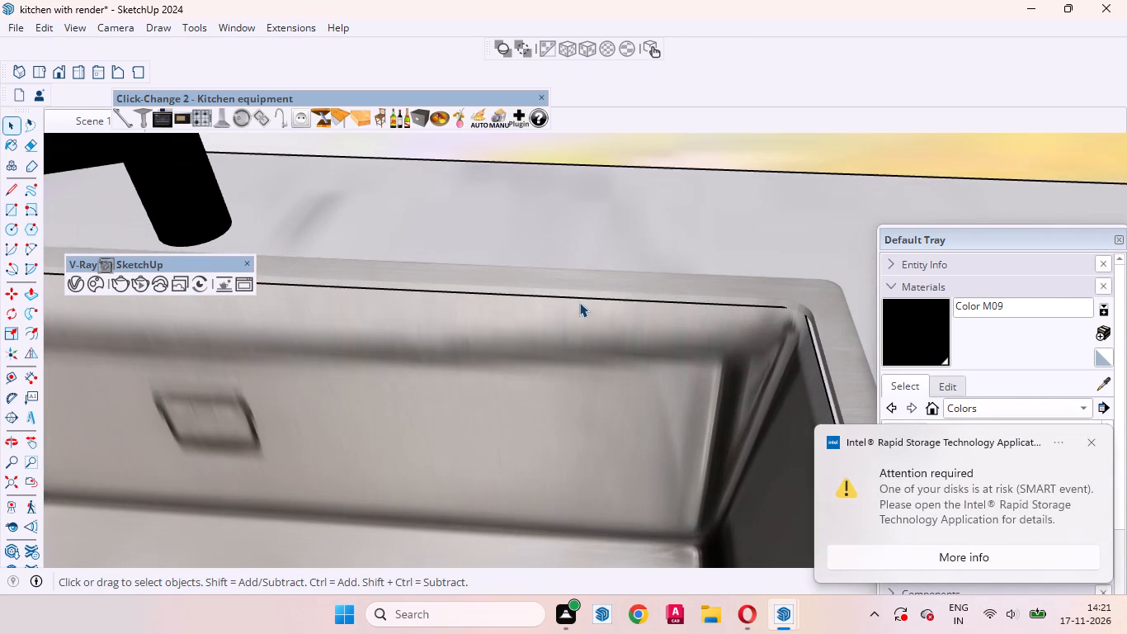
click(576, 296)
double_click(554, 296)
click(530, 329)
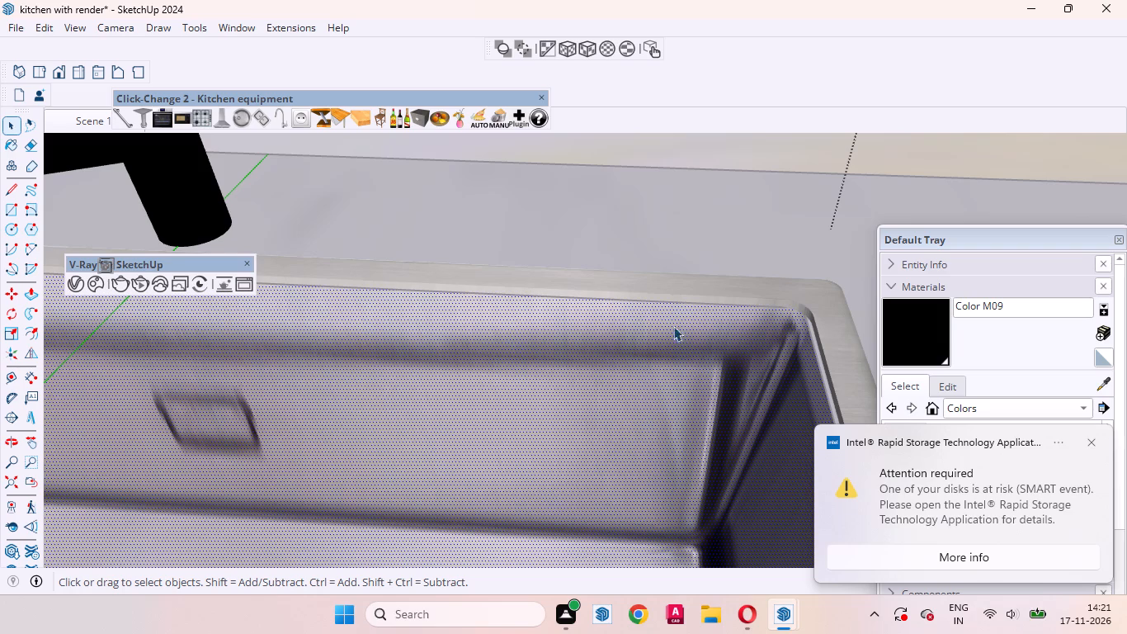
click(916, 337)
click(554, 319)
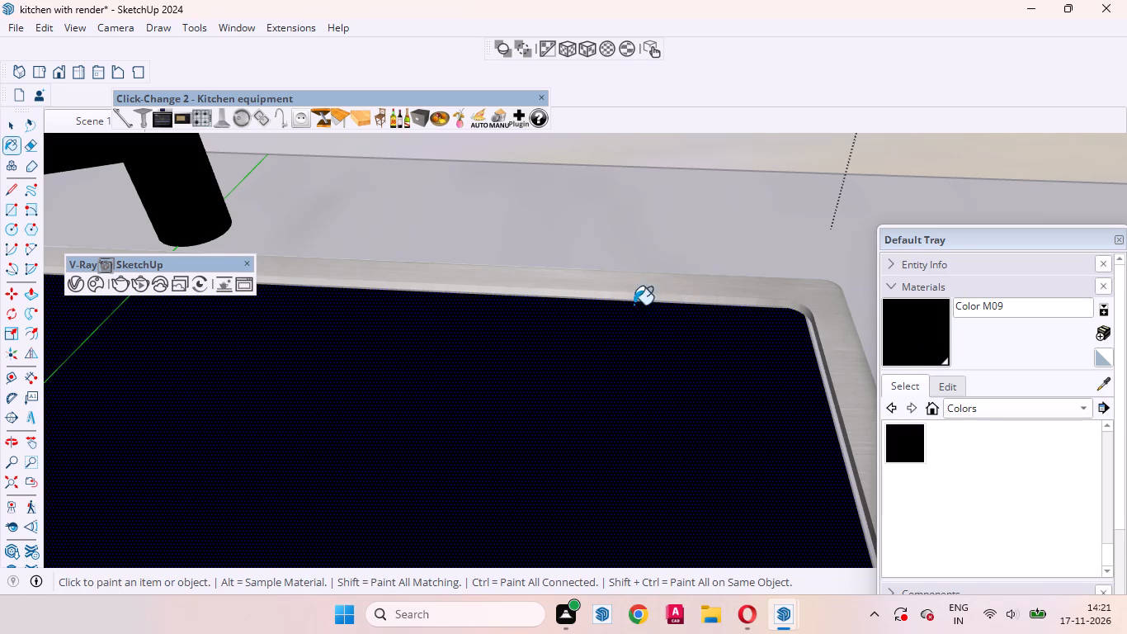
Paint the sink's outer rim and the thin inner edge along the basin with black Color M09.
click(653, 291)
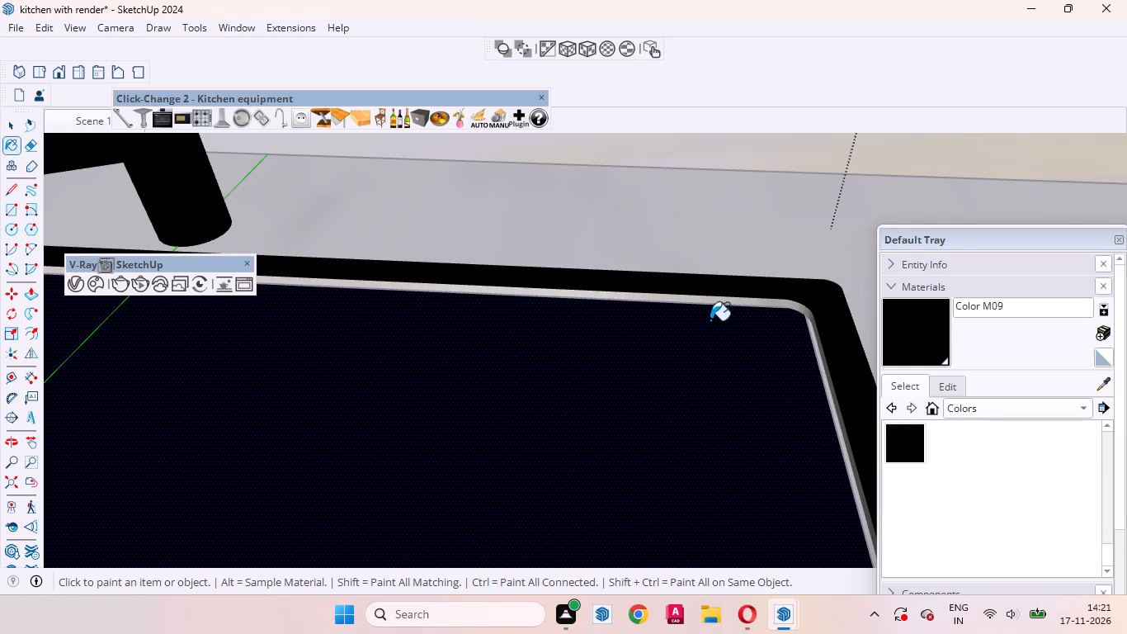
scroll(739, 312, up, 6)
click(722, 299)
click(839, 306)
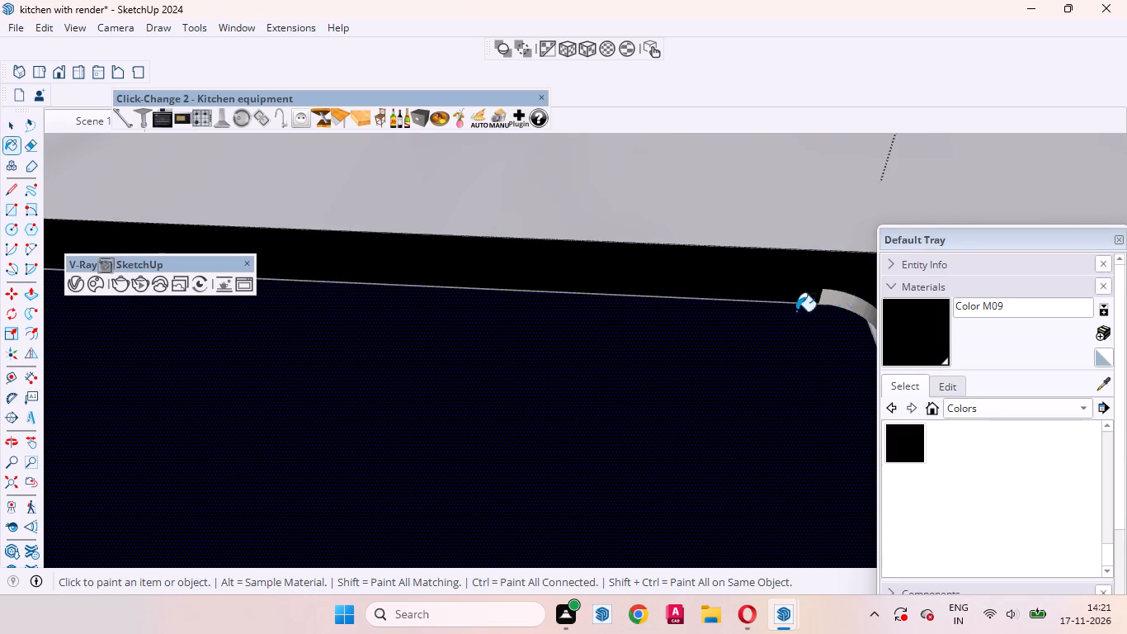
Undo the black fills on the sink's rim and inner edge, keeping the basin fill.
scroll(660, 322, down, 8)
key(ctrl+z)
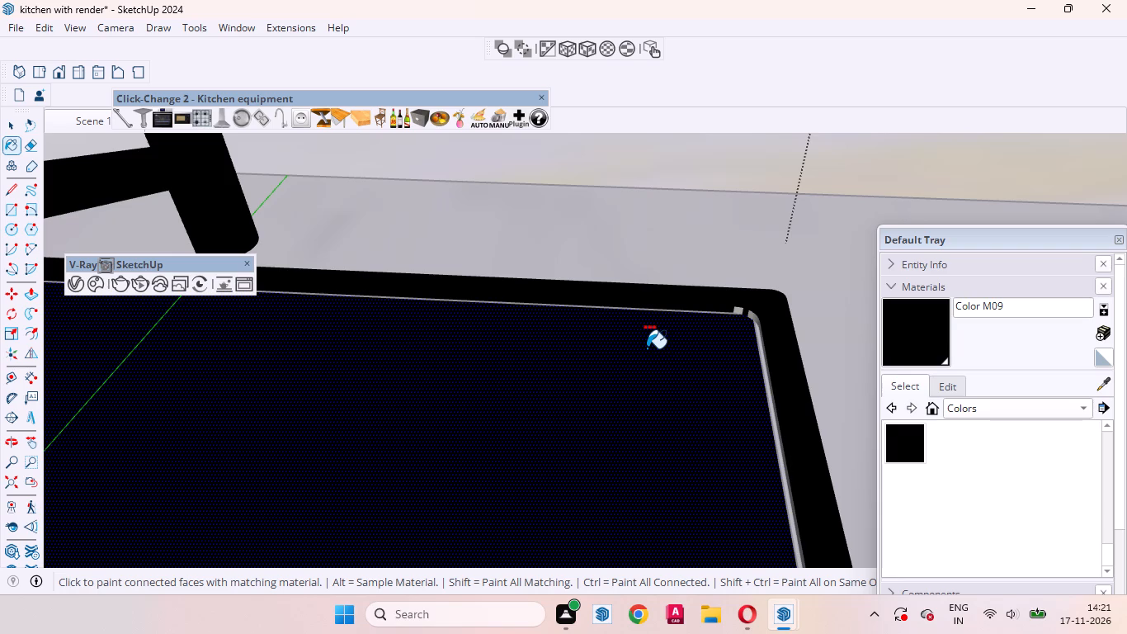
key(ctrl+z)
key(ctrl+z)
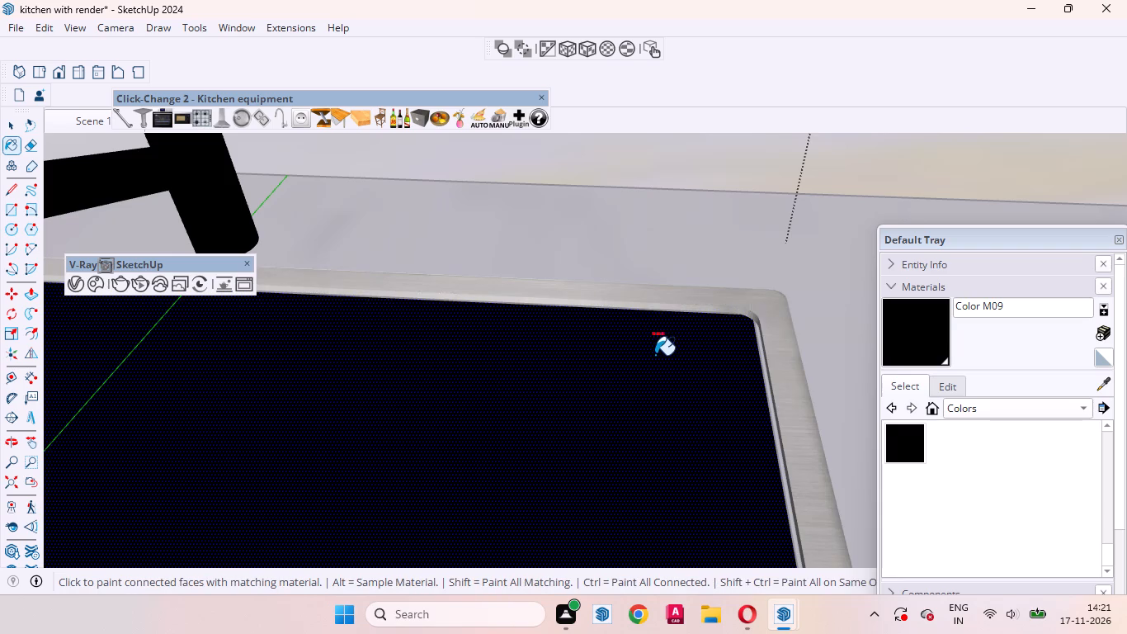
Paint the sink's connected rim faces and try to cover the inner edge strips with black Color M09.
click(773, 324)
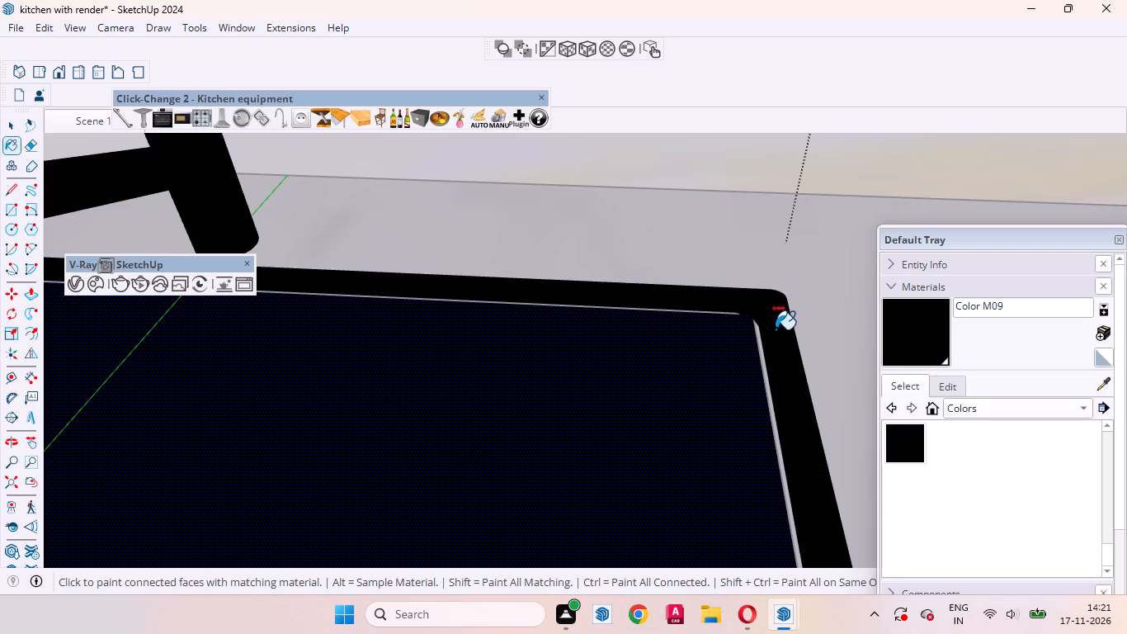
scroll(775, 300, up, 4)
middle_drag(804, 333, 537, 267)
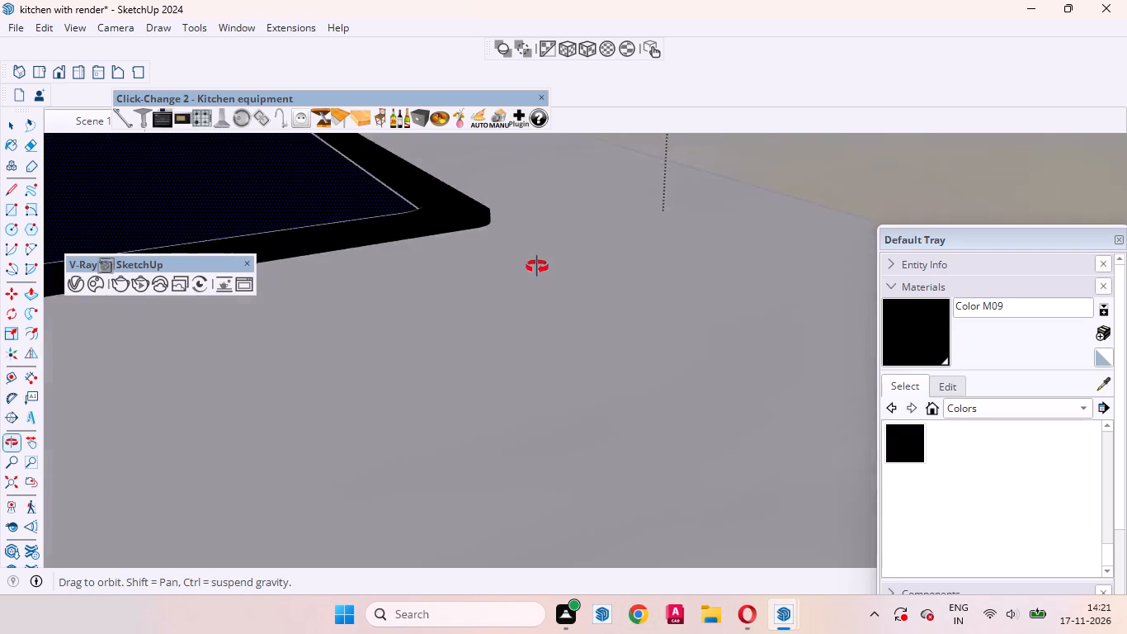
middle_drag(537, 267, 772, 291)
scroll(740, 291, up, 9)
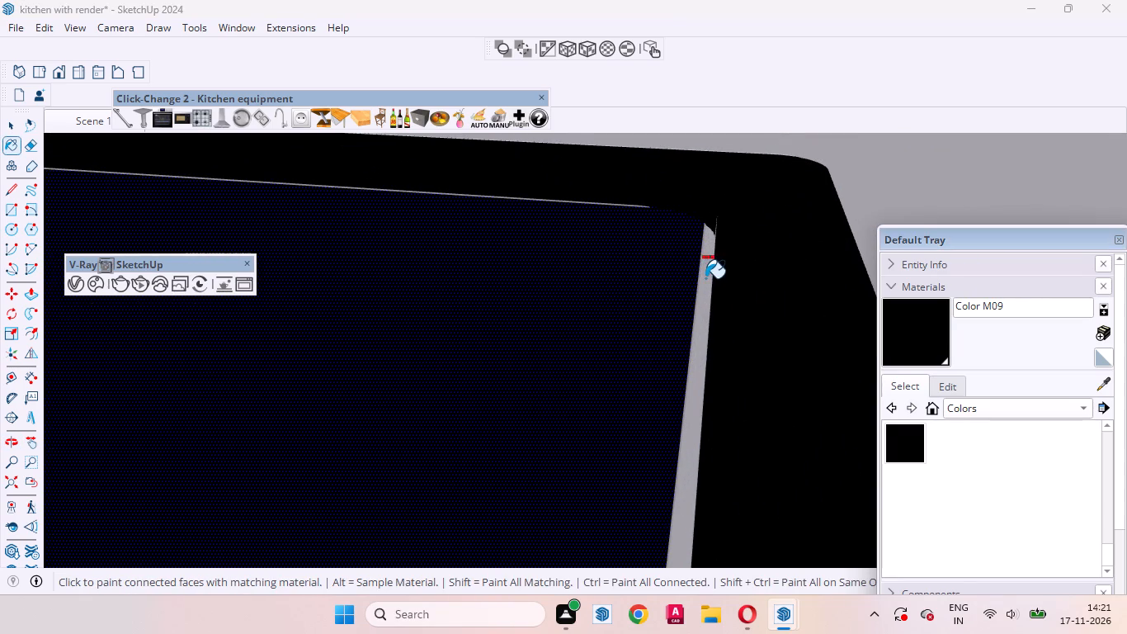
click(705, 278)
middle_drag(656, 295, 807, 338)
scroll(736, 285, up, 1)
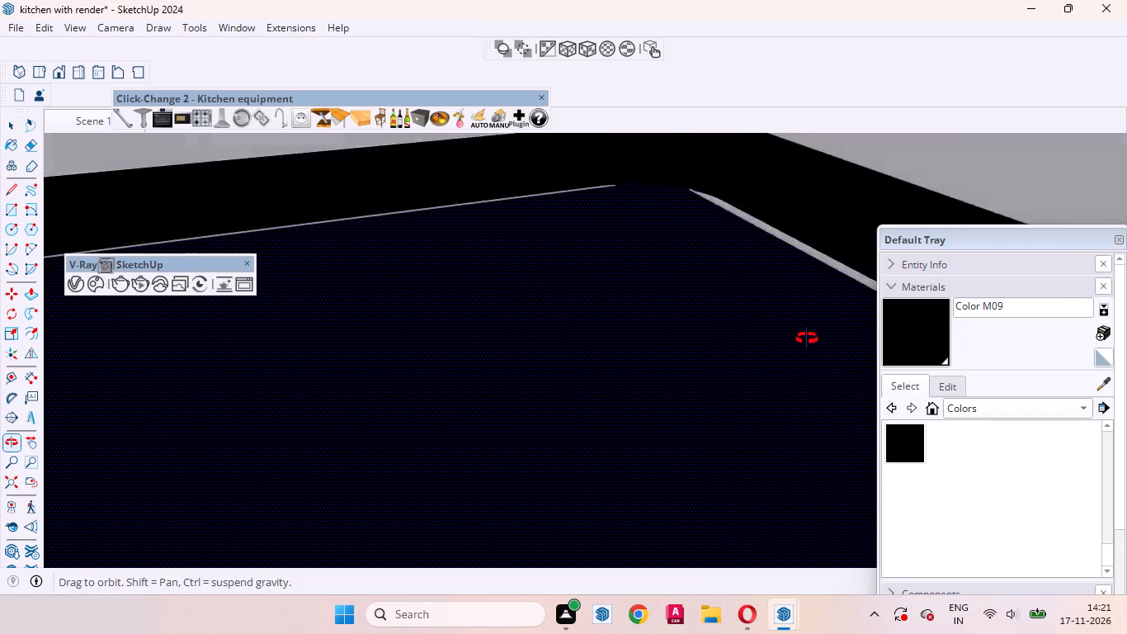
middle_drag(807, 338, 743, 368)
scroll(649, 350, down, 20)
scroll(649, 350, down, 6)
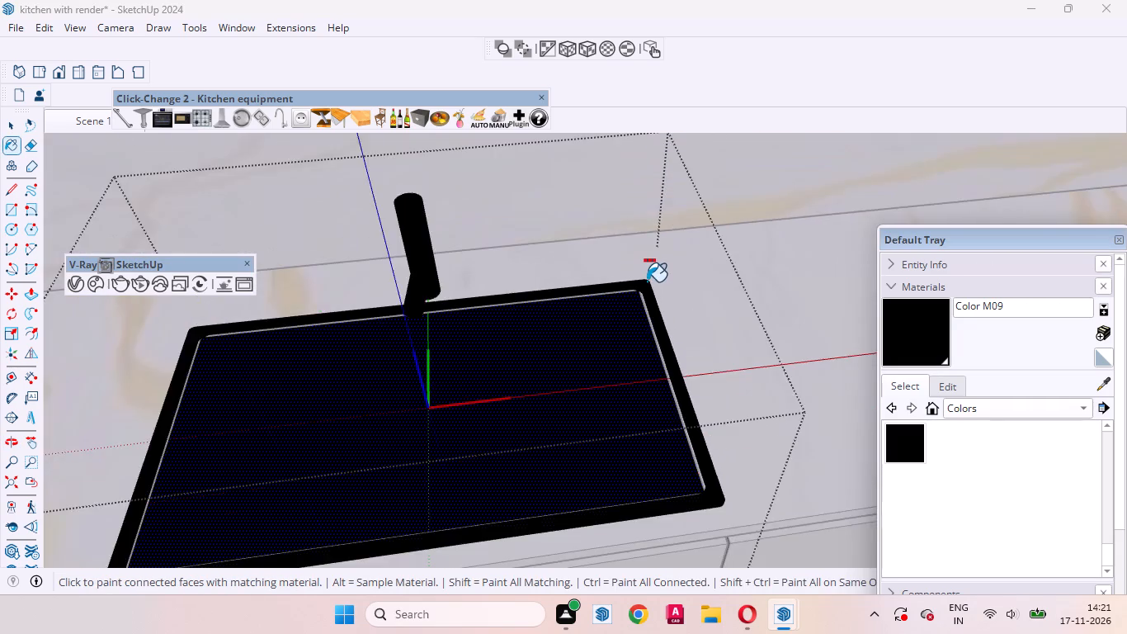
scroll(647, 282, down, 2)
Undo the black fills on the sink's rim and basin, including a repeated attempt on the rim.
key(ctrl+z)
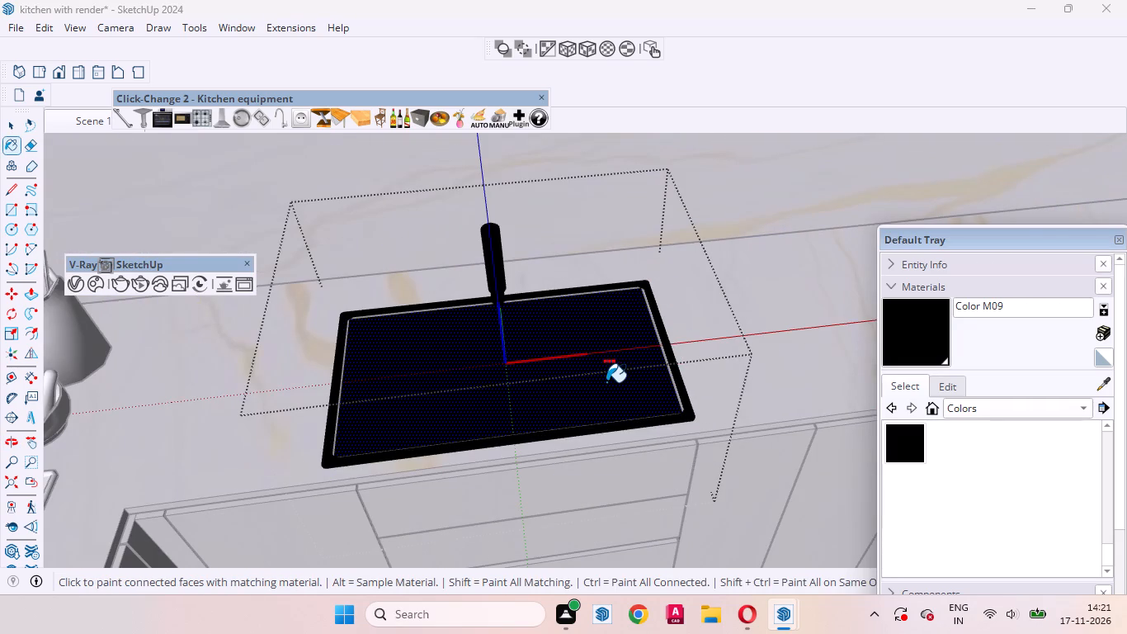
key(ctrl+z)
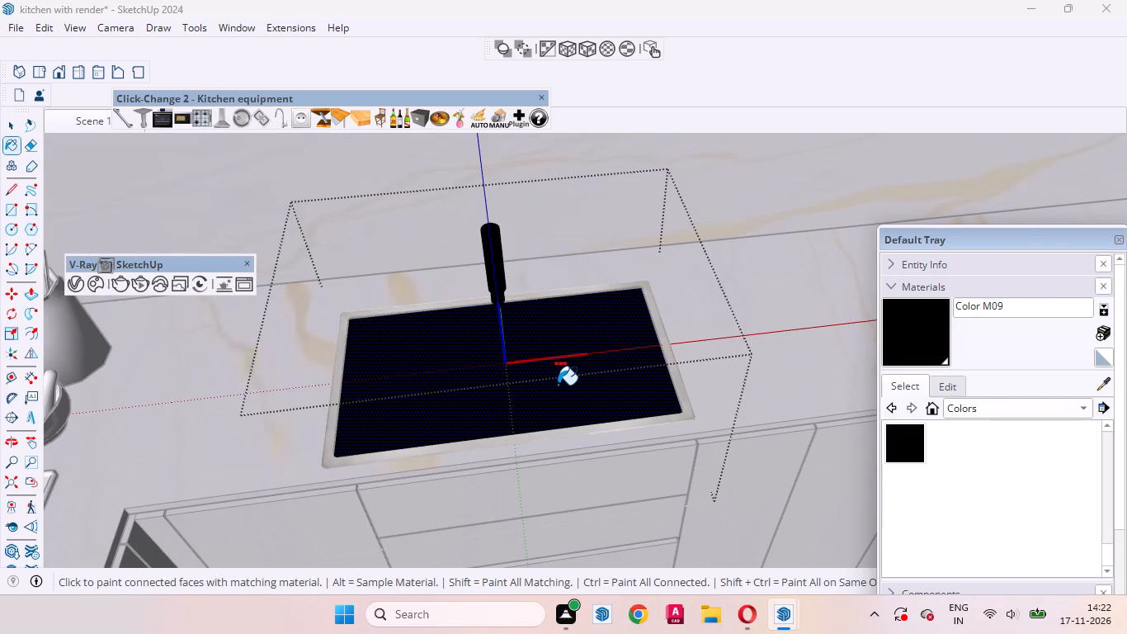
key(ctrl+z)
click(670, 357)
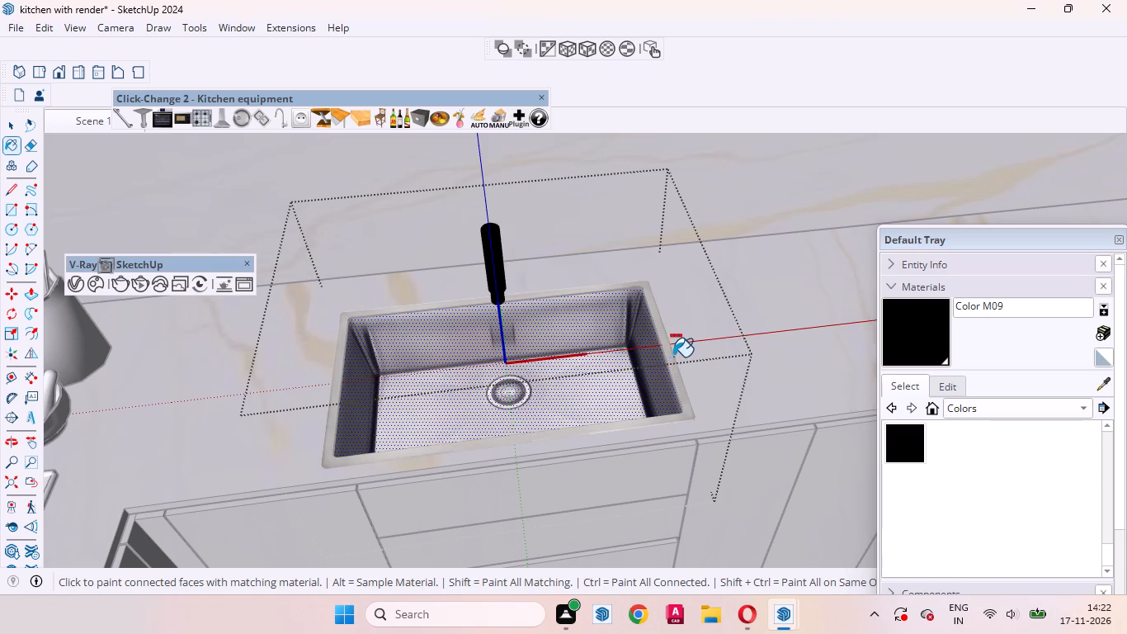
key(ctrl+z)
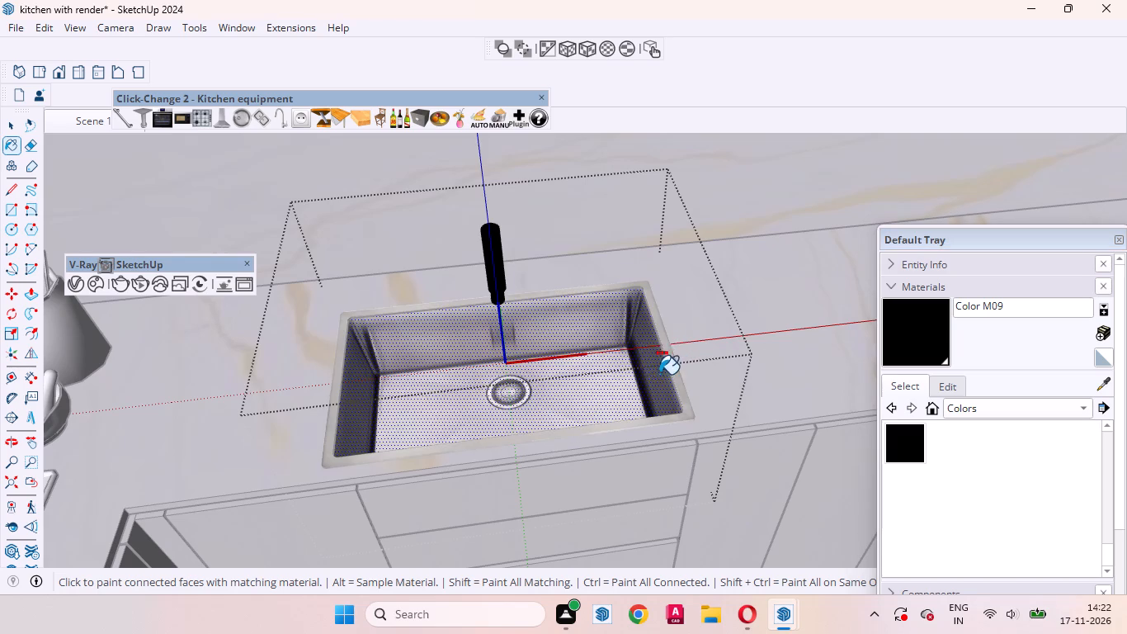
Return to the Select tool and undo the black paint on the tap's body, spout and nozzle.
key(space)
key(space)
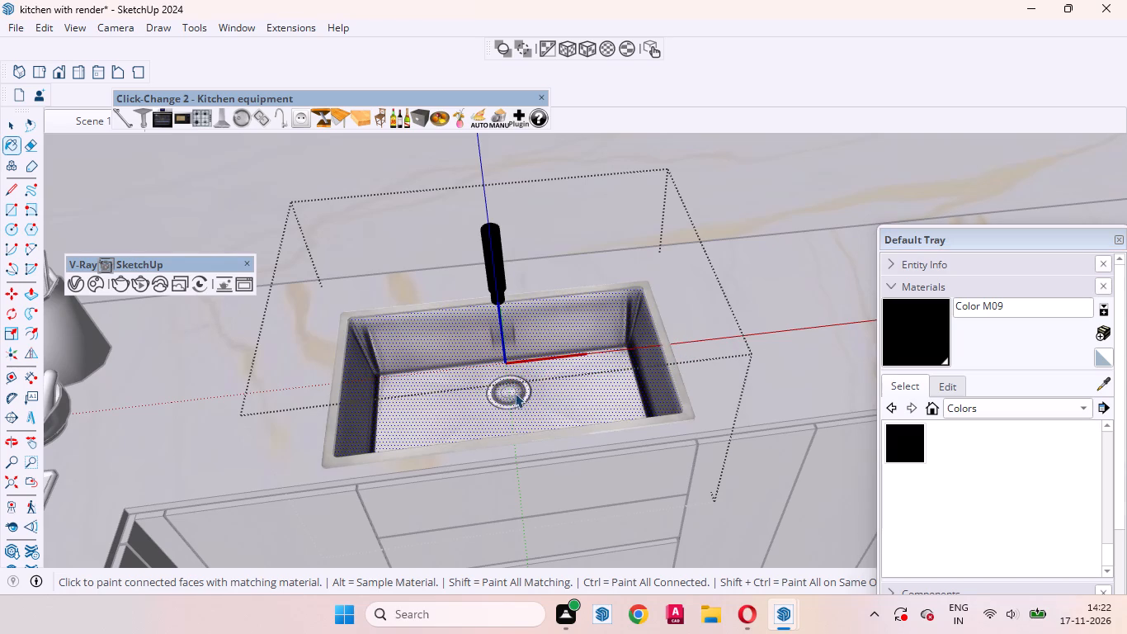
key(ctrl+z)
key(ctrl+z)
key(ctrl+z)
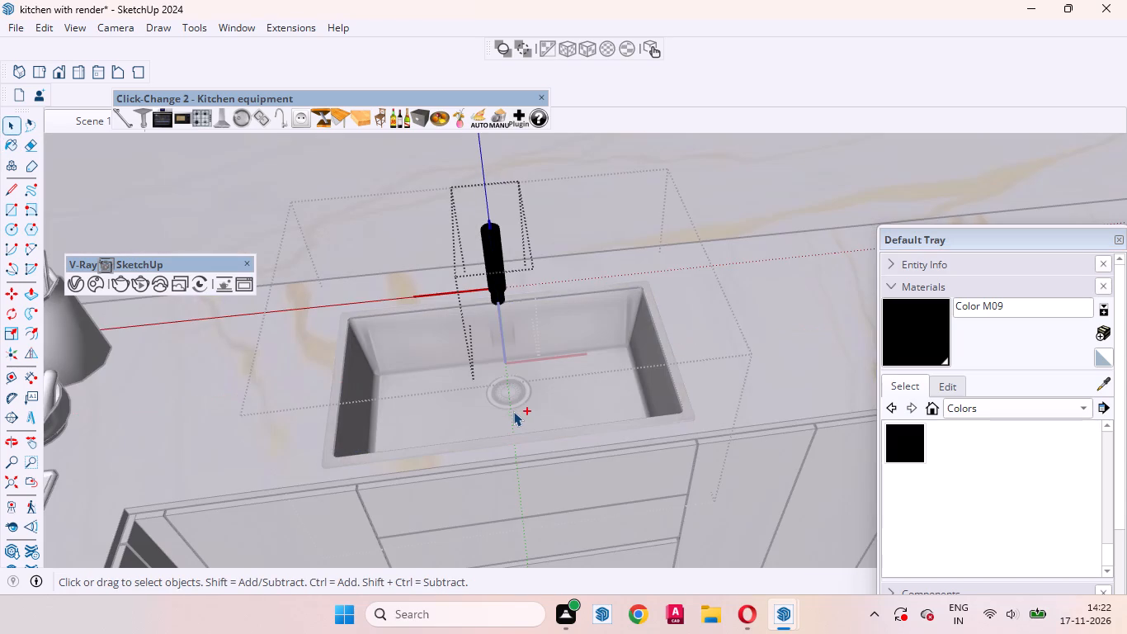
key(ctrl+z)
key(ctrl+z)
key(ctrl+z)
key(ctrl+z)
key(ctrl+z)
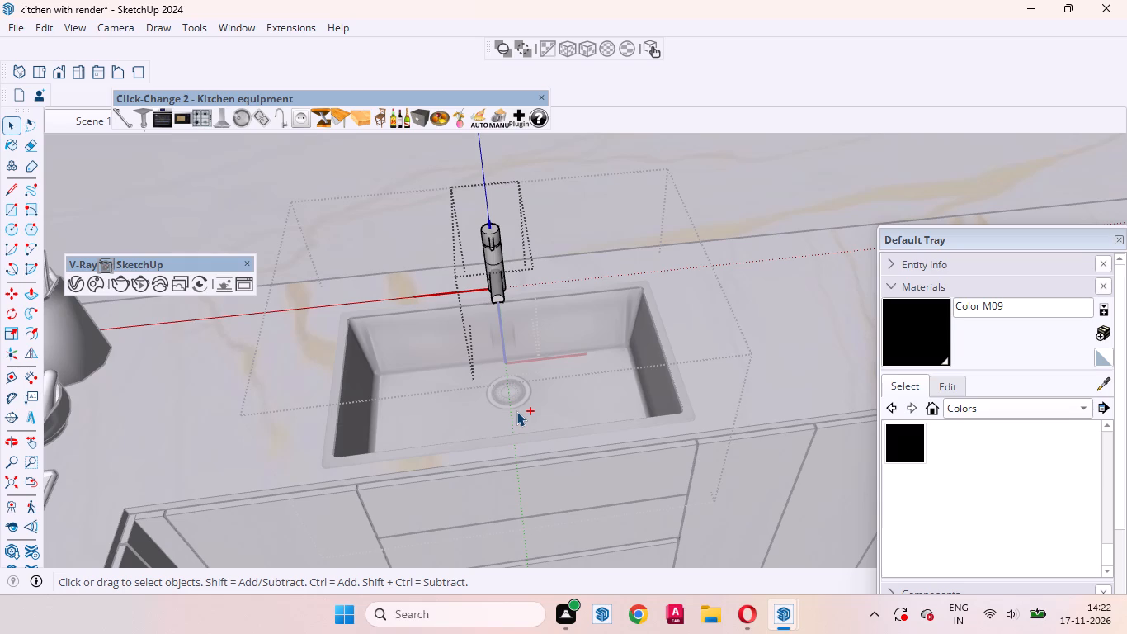
Return to the Scene 1 view, exit sink group editing, and start a V-Ray render of the kitchen, bringing up its frame buffer.
key(space)
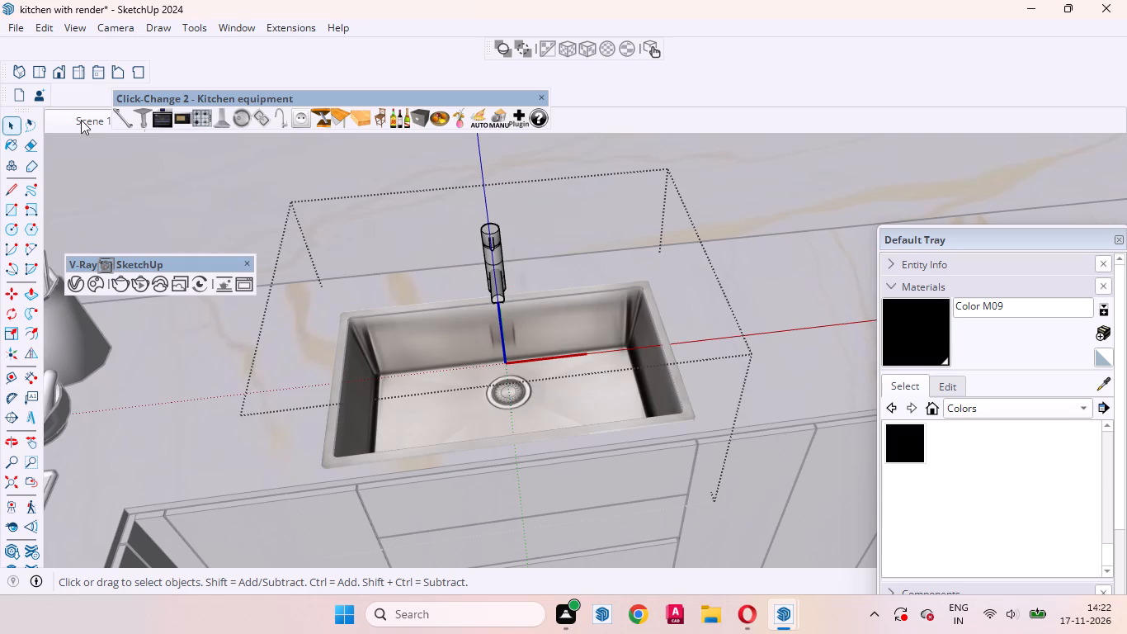
click(81, 120)
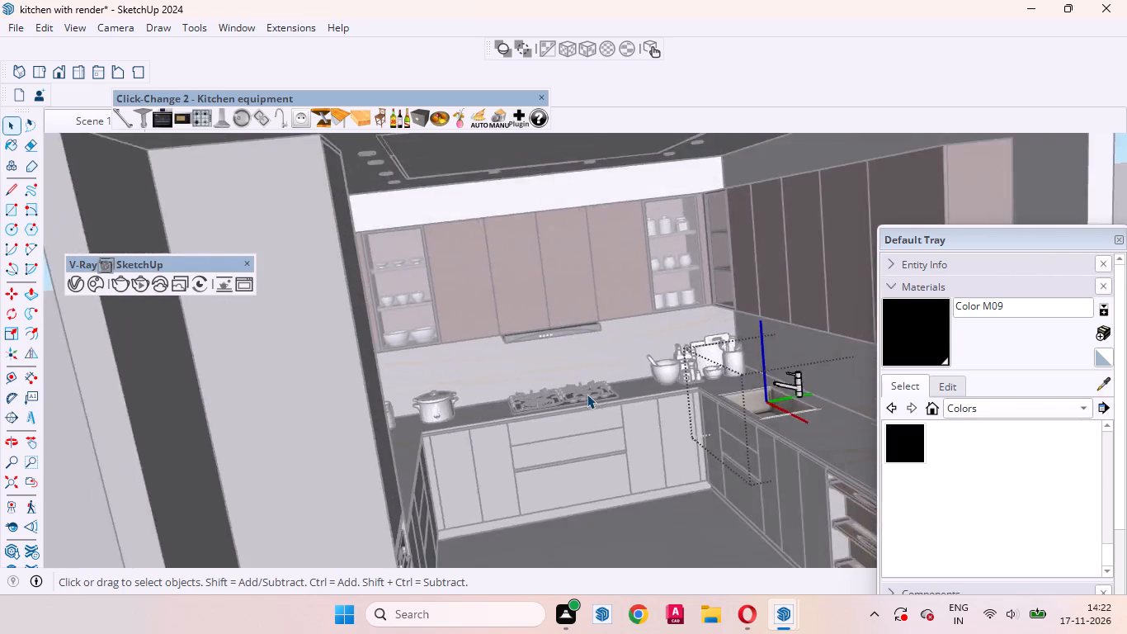
click(142, 412)
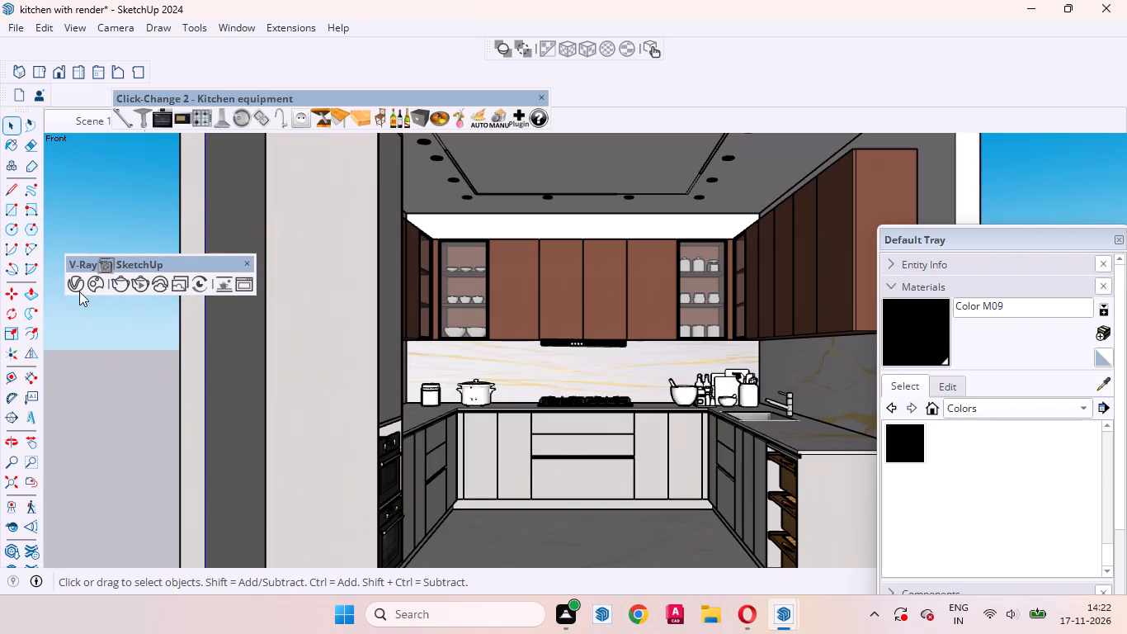
click(73, 283)
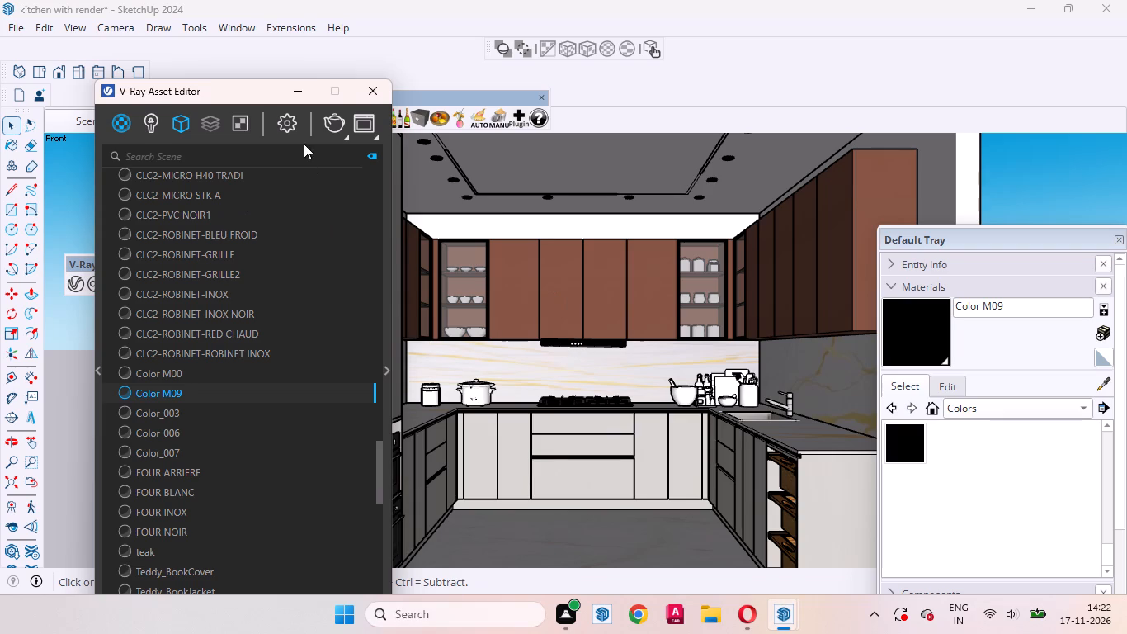
click(281, 116)
click(337, 122)
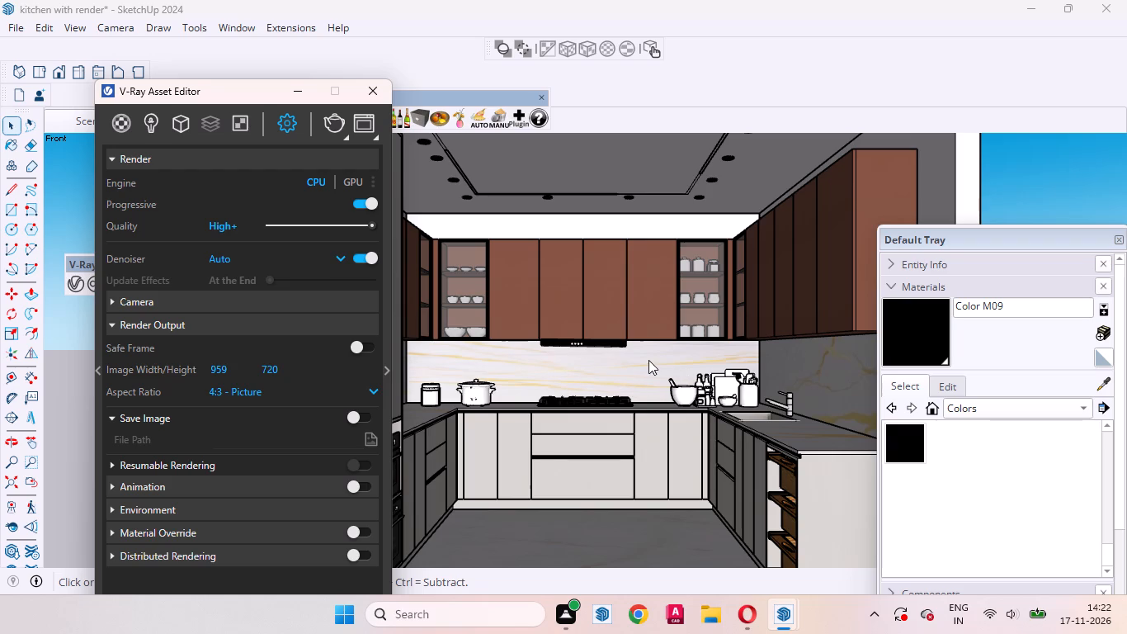
click(791, 618)
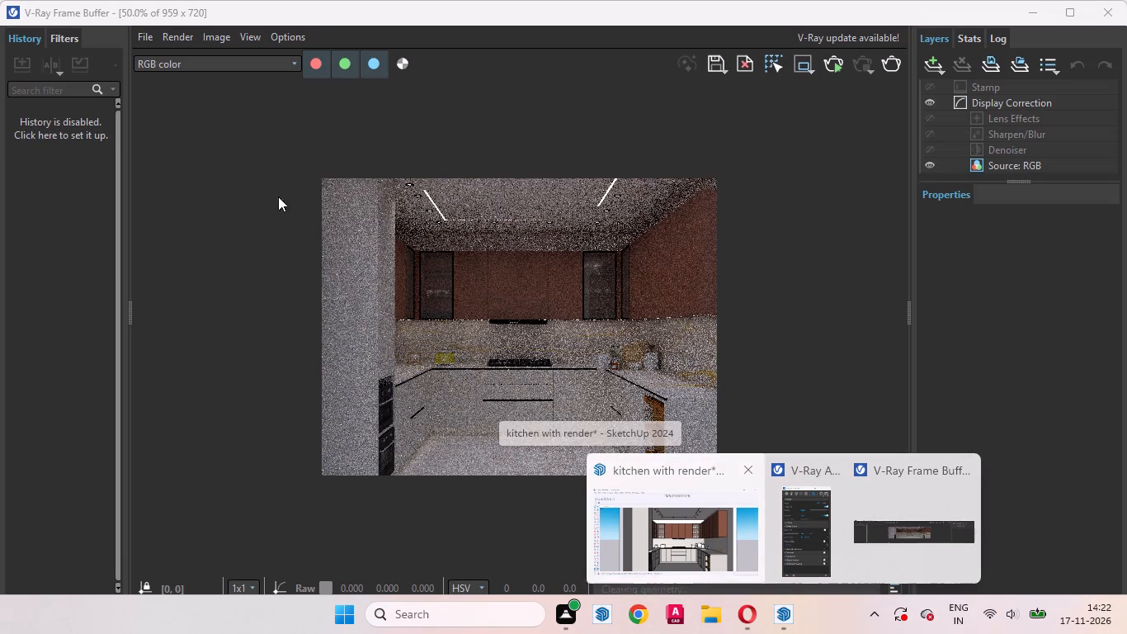
click(803, 343)
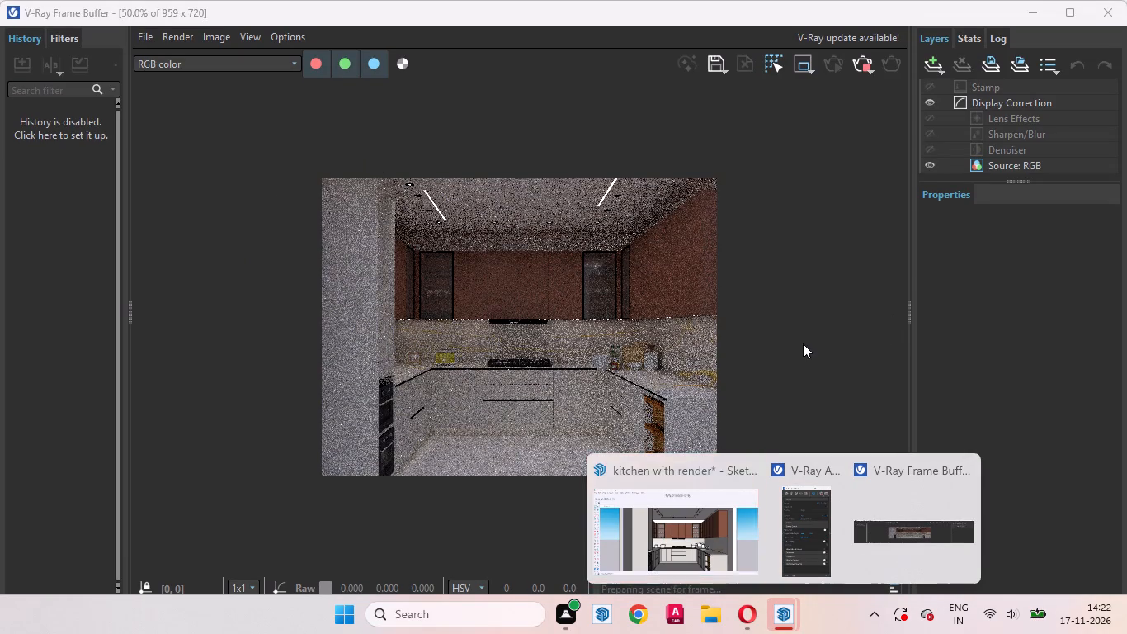
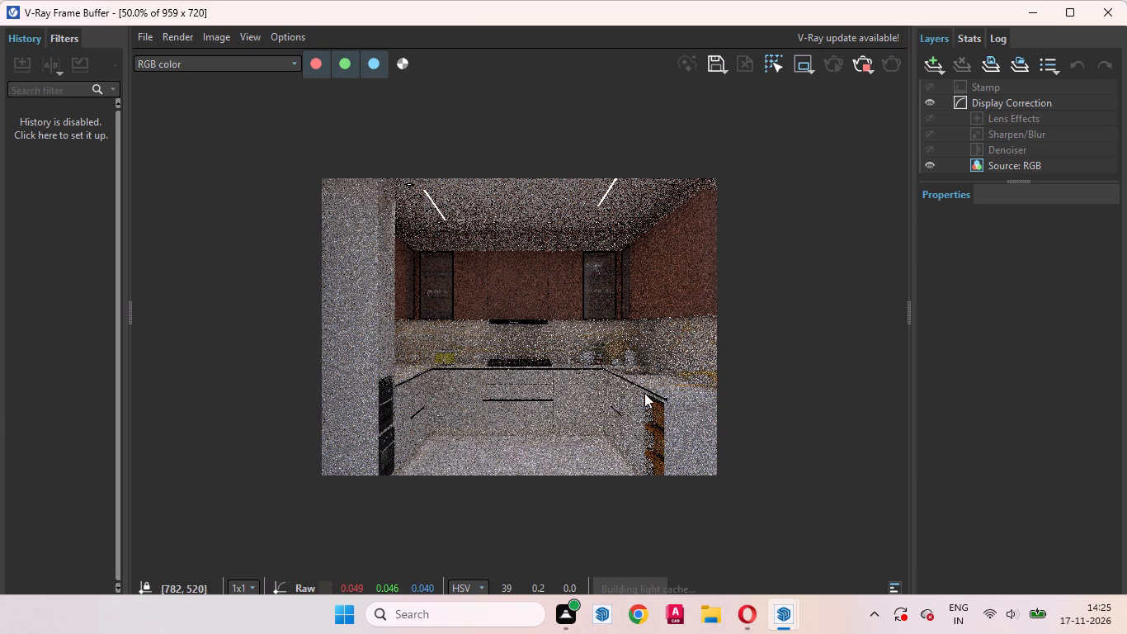
Browse the V-Ray frame buffer's colour filter presets, from Wilderness Warmth and Warm Valley down to Desert Hues and Cyan Split.
click(56, 43)
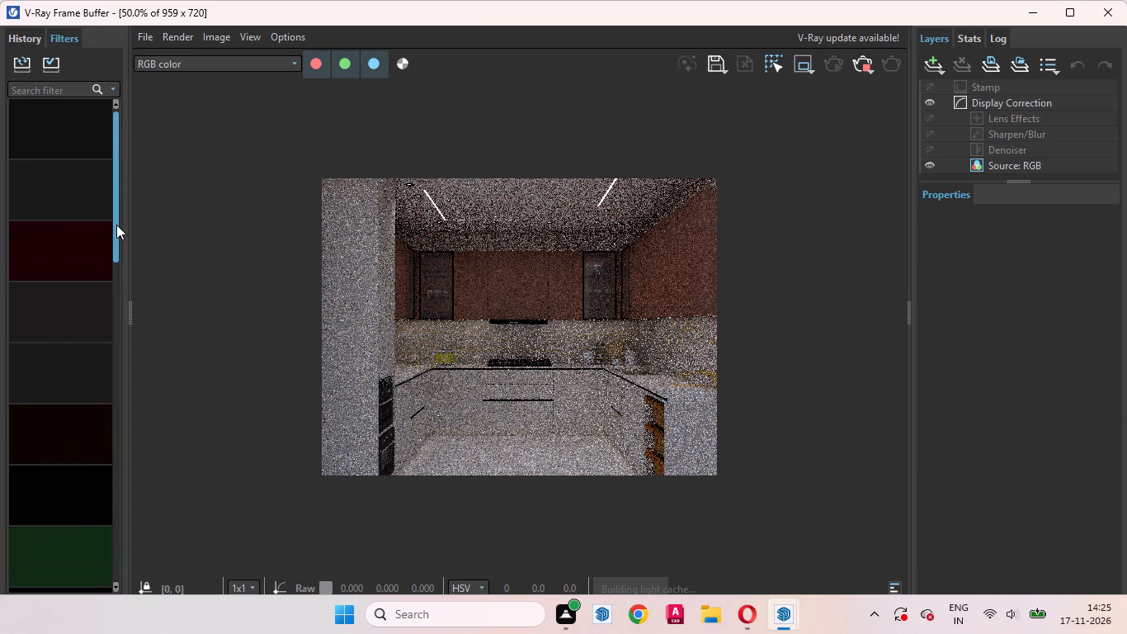
drag(116, 225, 120, 311)
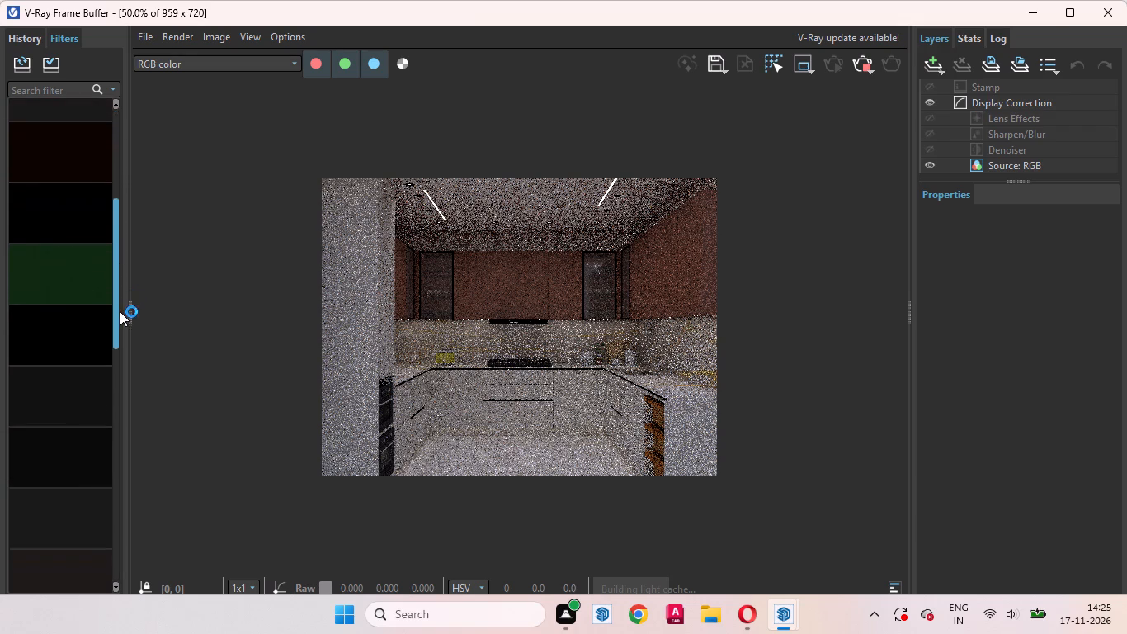
drag(120, 311, 119, 303)
drag(117, 251, 120, 319)
drag(116, 291, 116, 304)
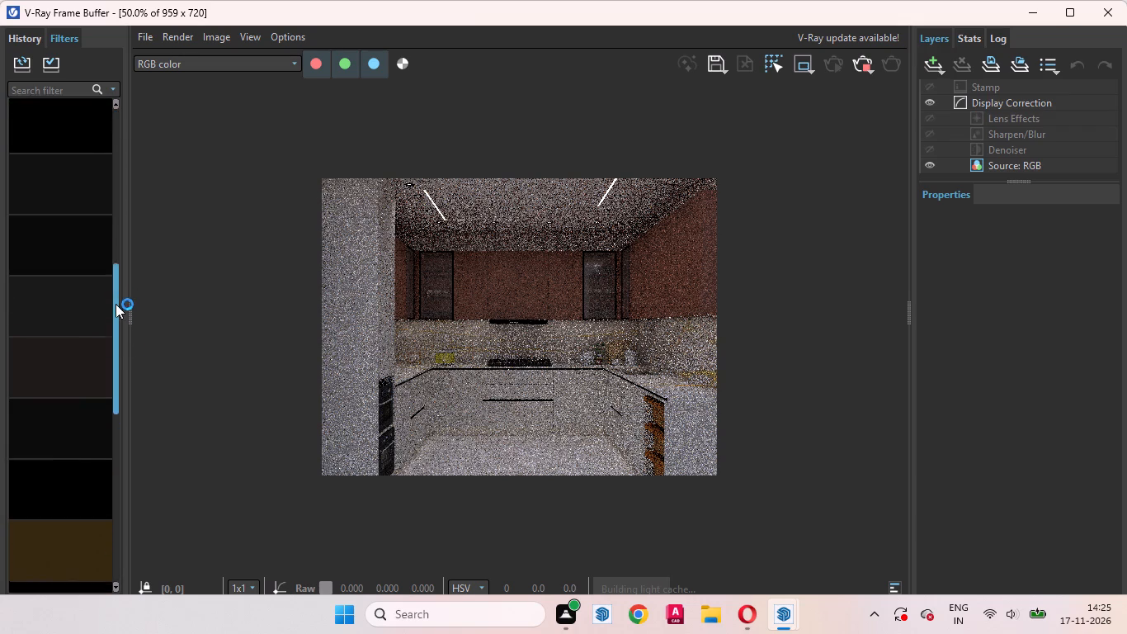
drag(116, 304, 116, 328)
drag(114, 307, 114, 334)
drag(113, 327, 108, 356)
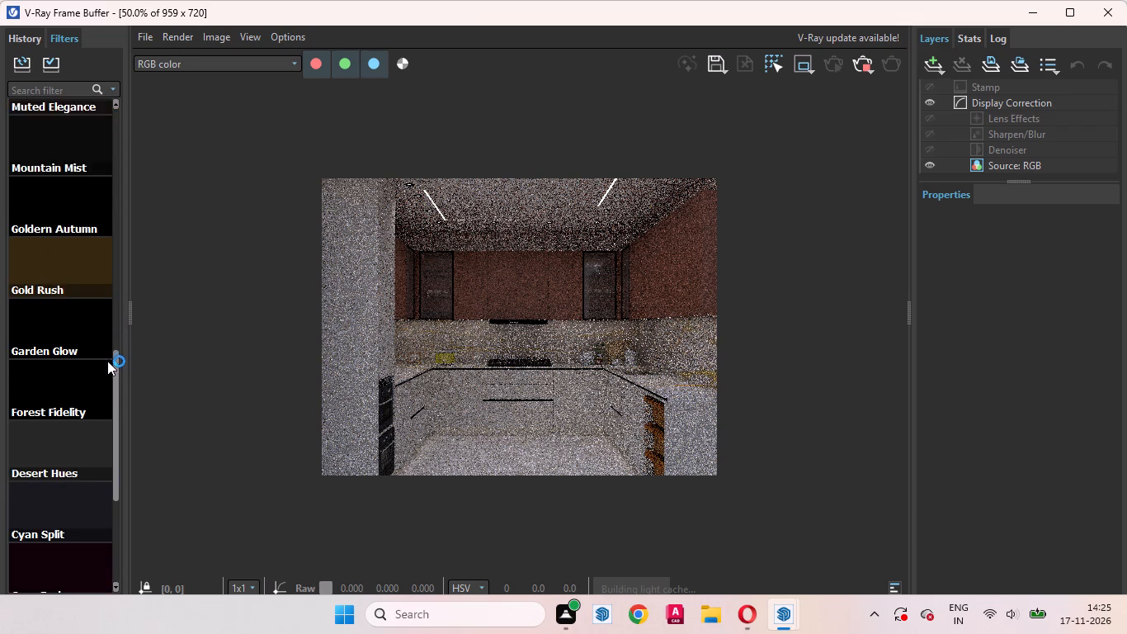
drag(113, 360, 142, 279)
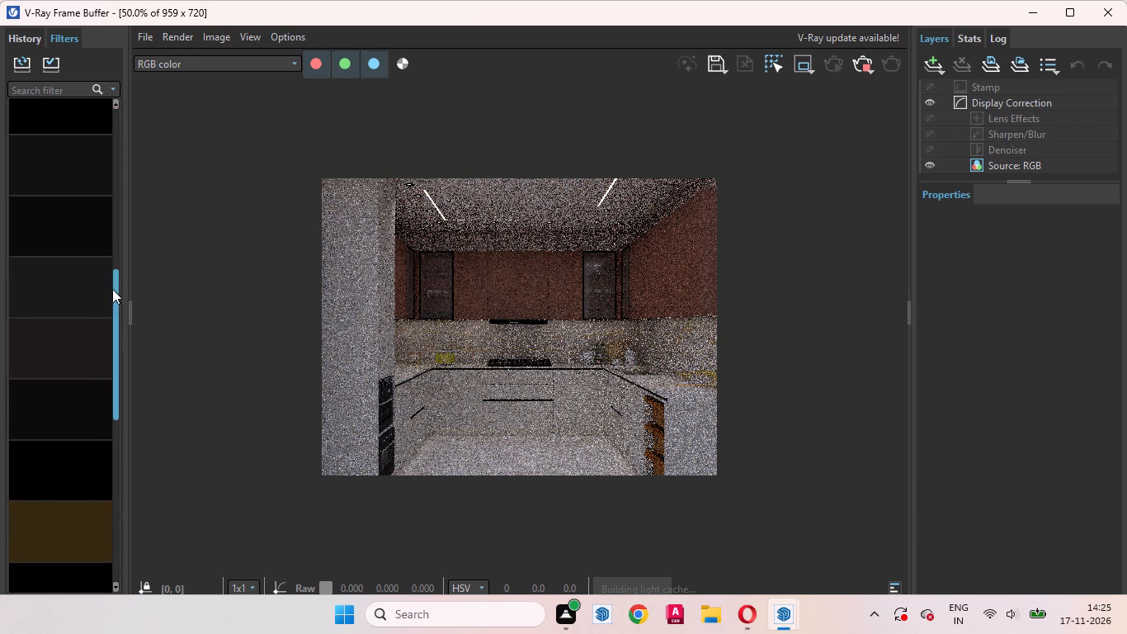
drag(111, 290, 130, 221)
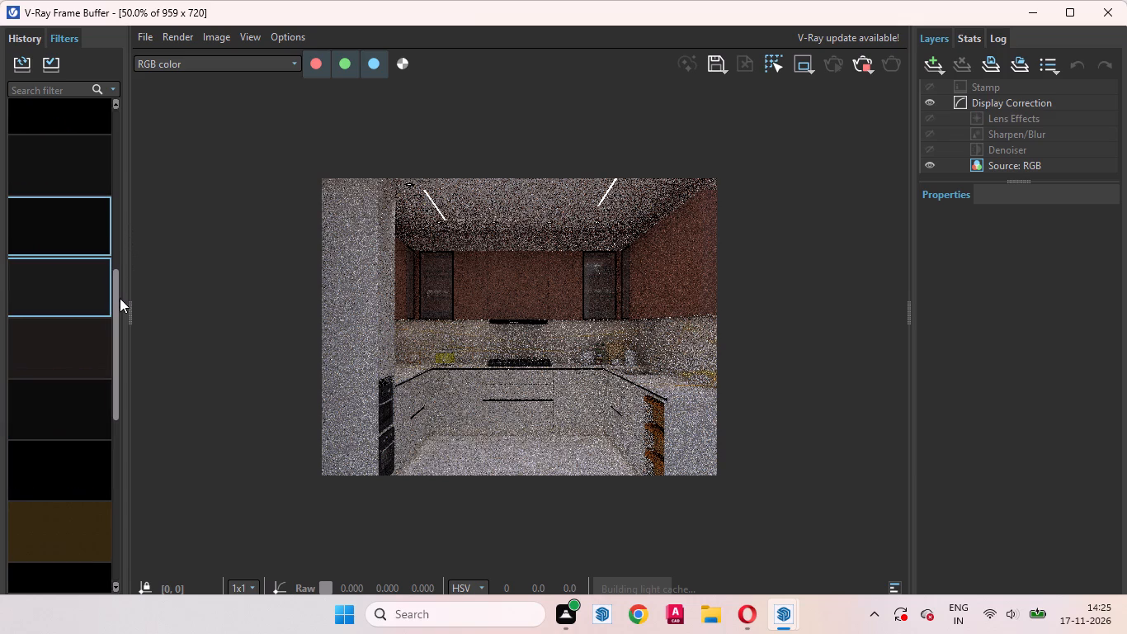
drag(126, 296, 233, 296)
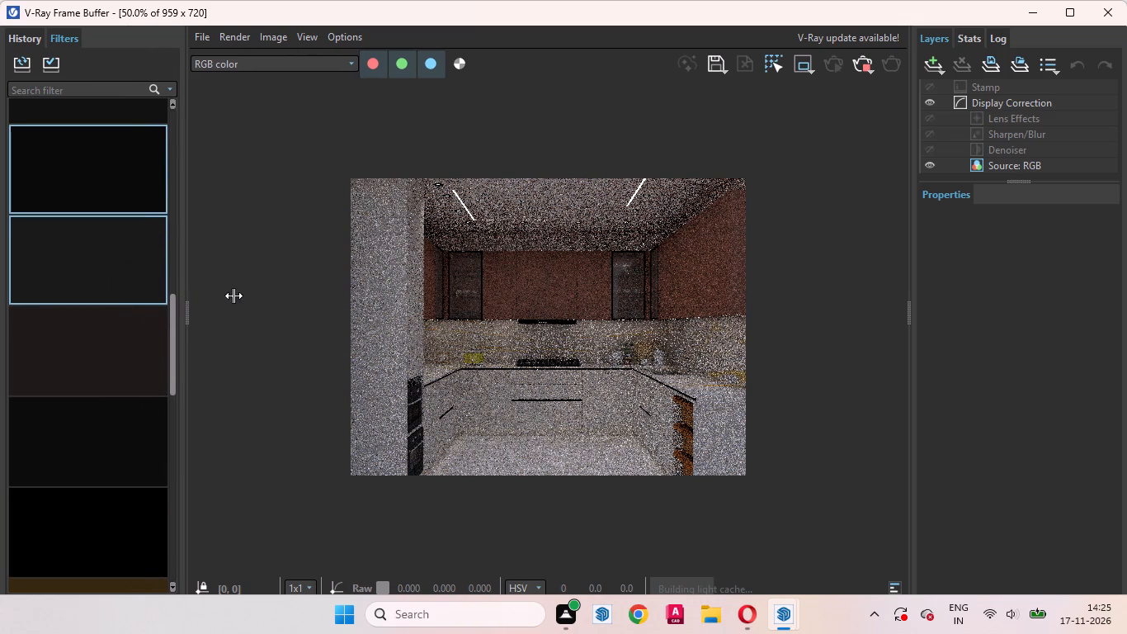
drag(233, 296, 391, 299)
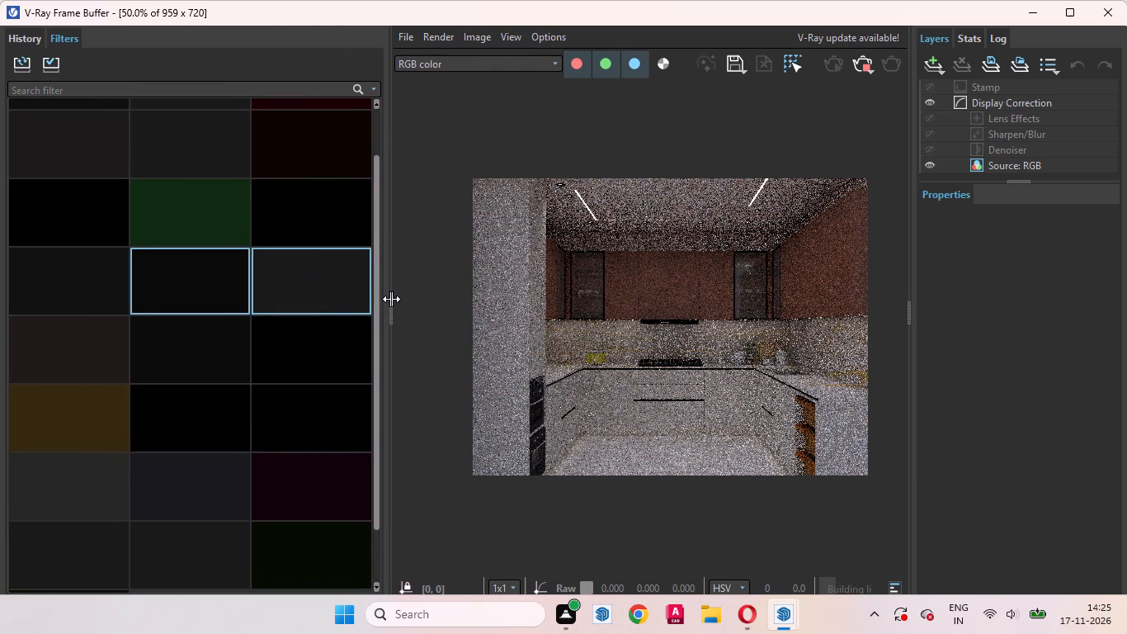
drag(391, 299, 160, 315)
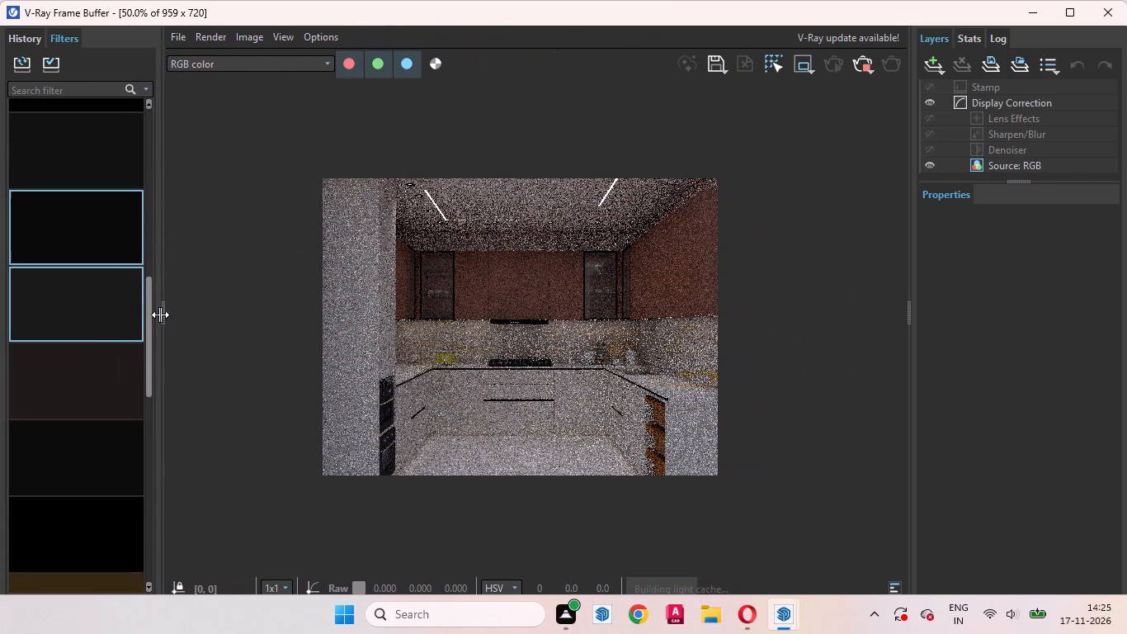
drag(160, 315, 652, 316)
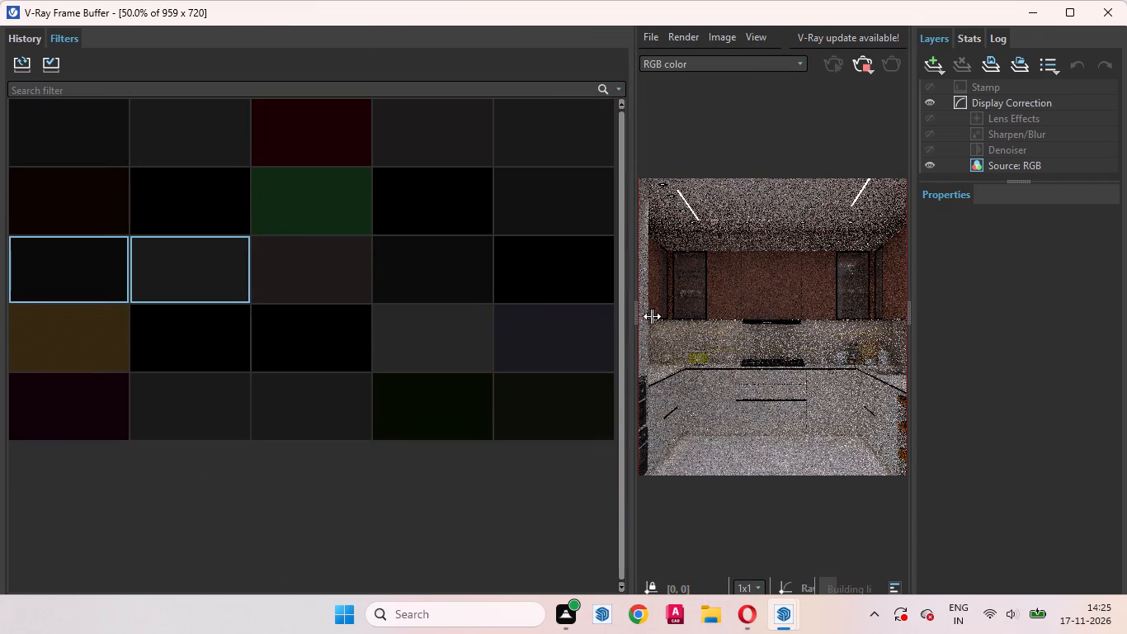
drag(652, 316, 225, 313)
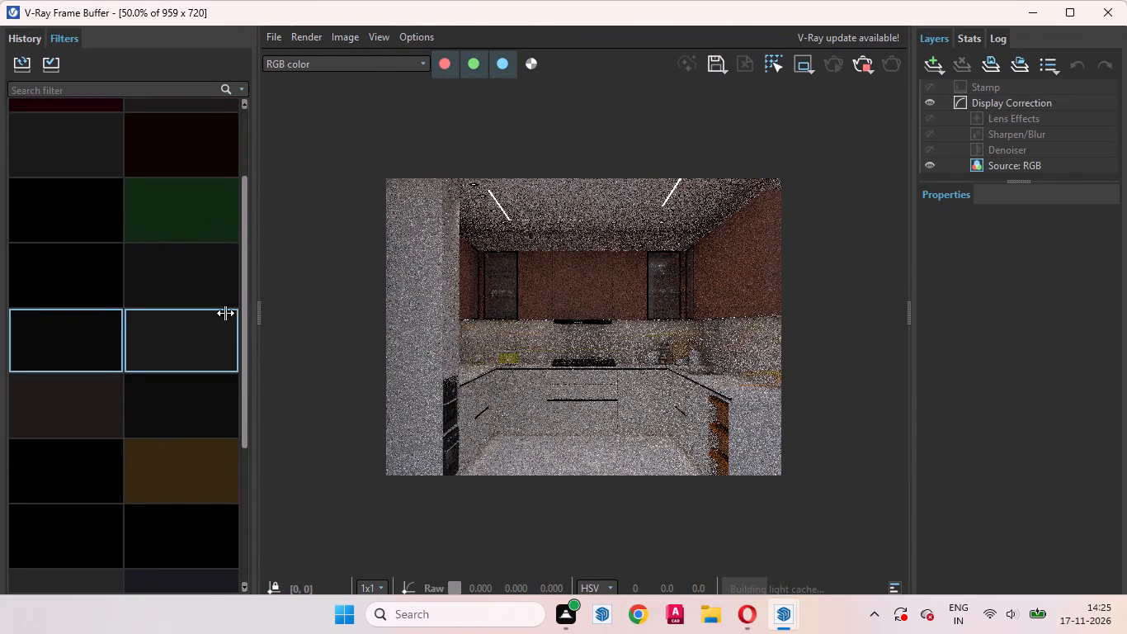
drag(225, 313, 299, 266)
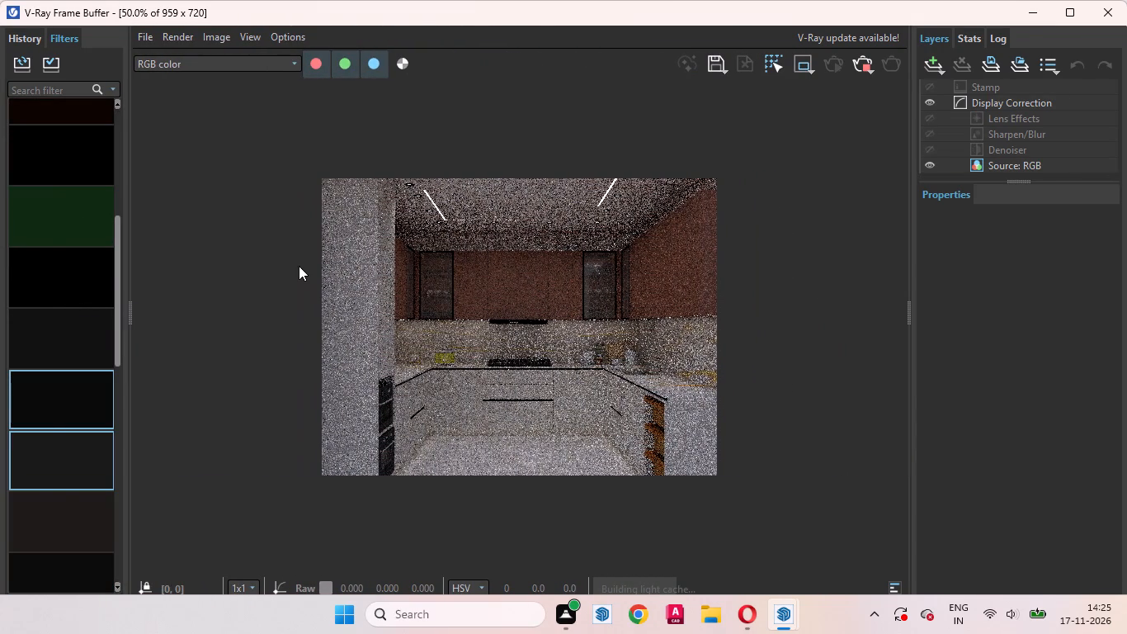
drag(299, 266, 76, 306)
scroll(40, 220, up, 5)
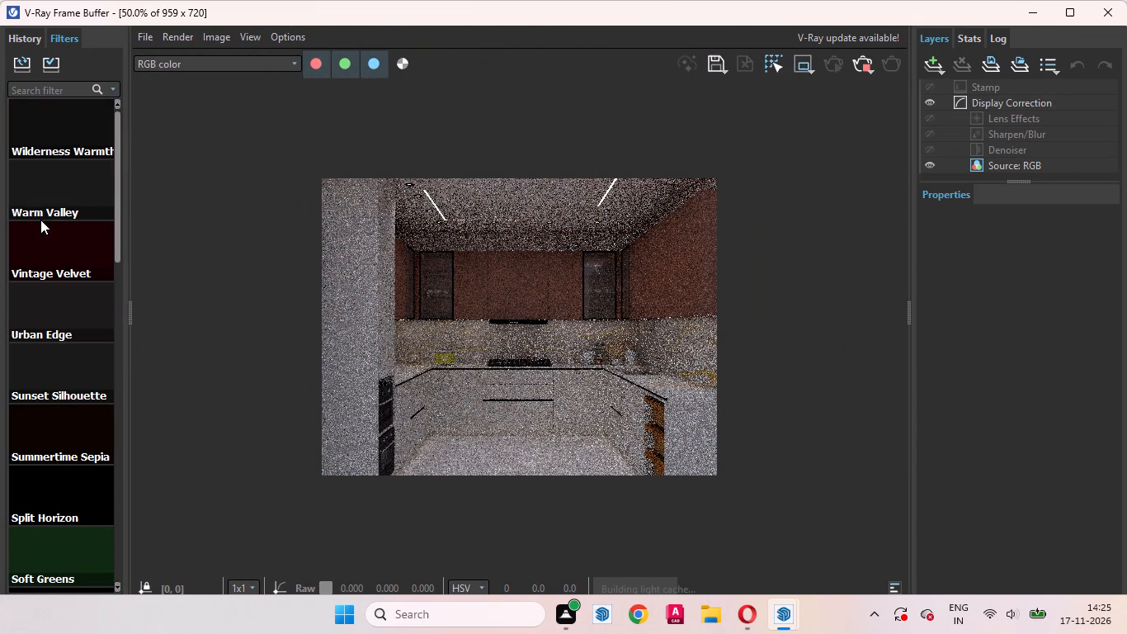
scroll(40, 220, up, 4)
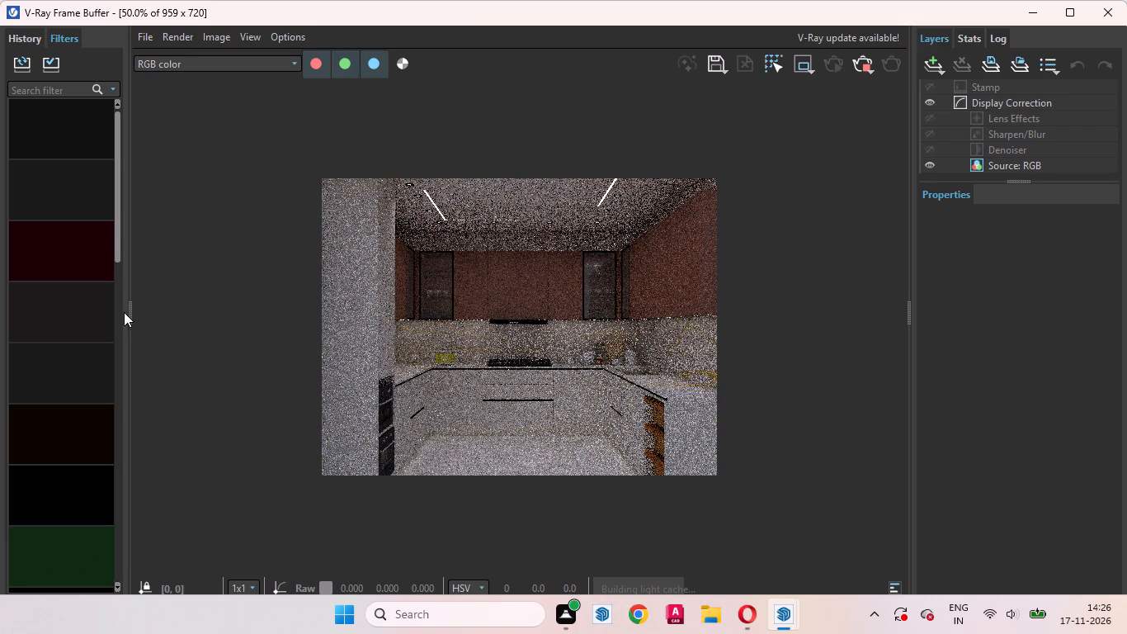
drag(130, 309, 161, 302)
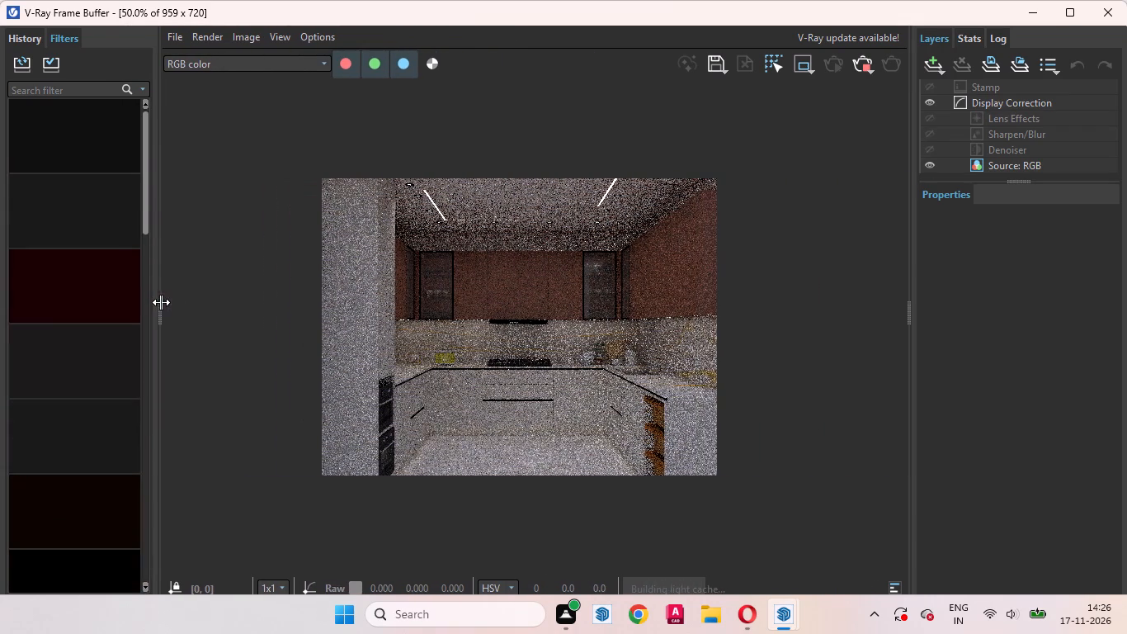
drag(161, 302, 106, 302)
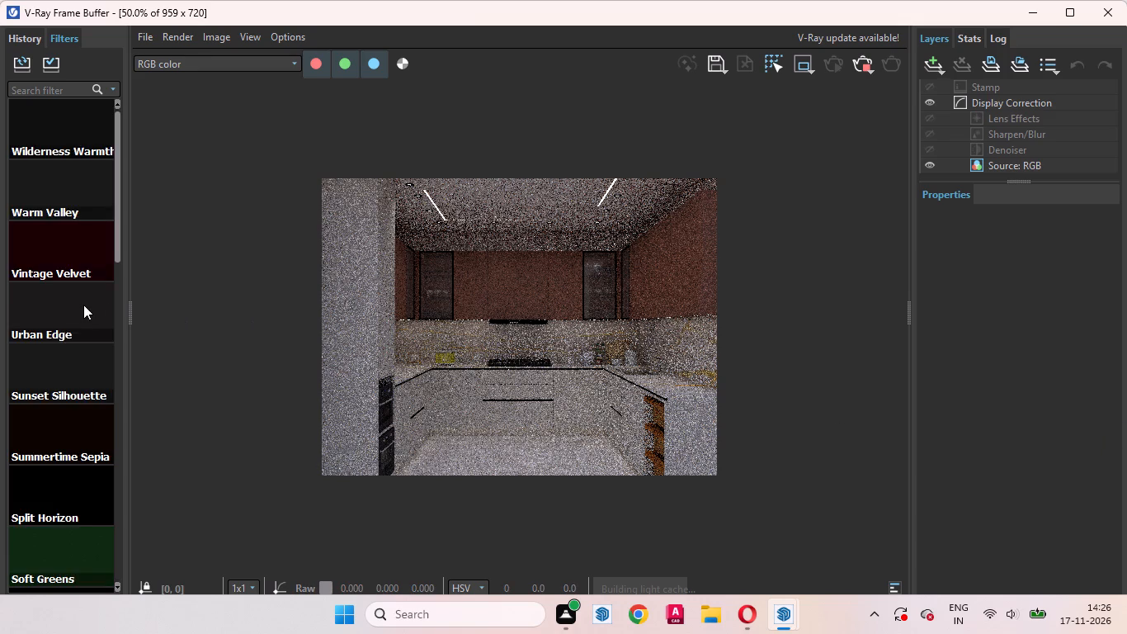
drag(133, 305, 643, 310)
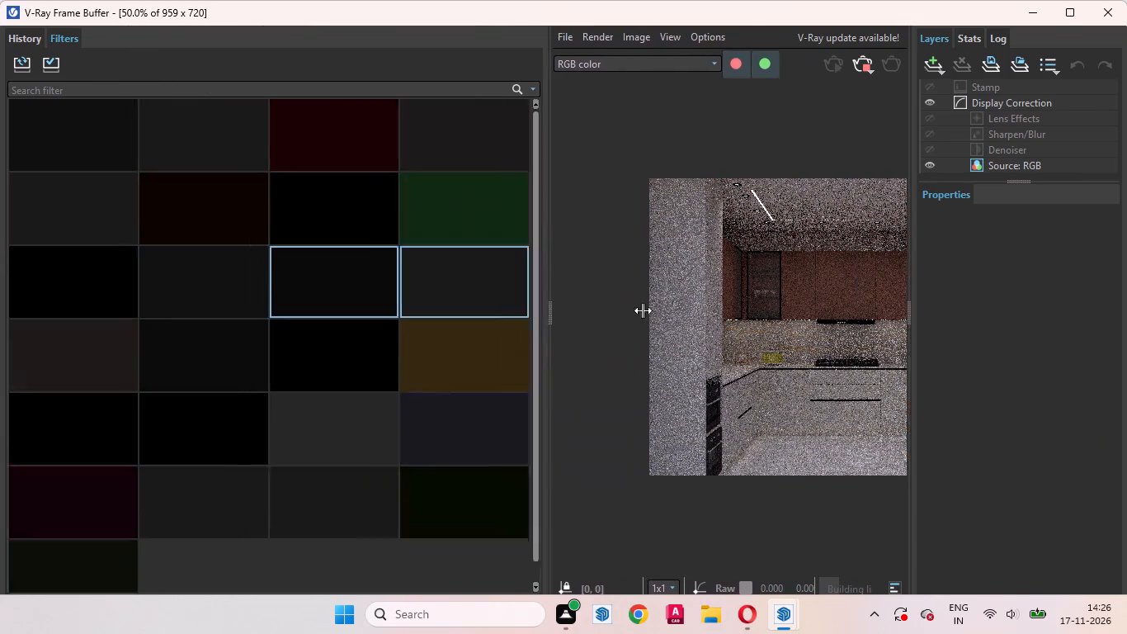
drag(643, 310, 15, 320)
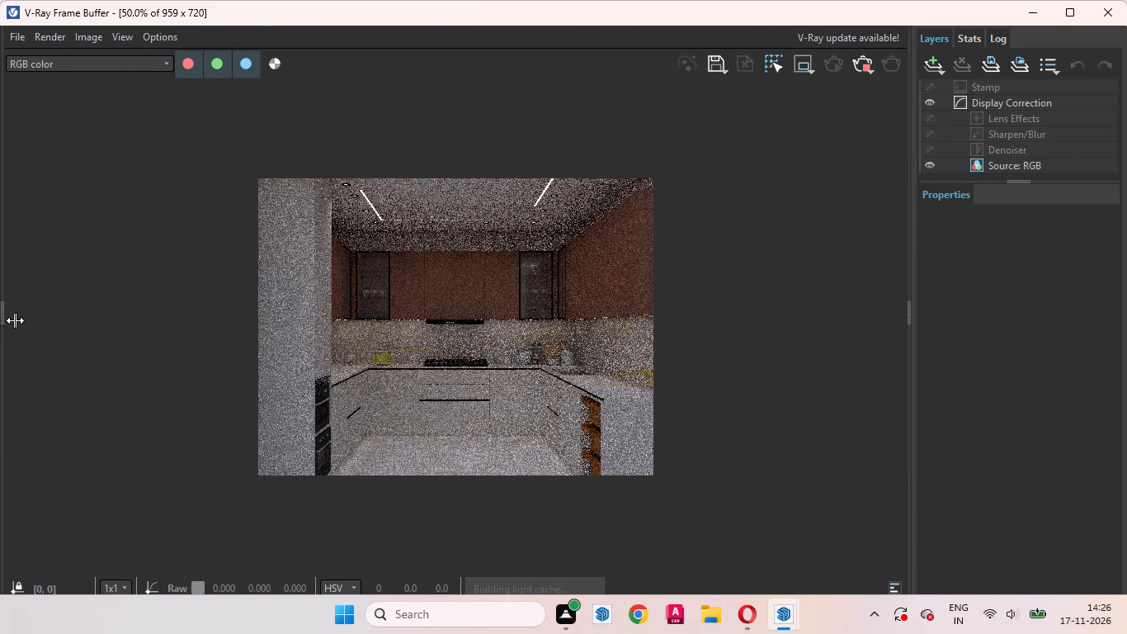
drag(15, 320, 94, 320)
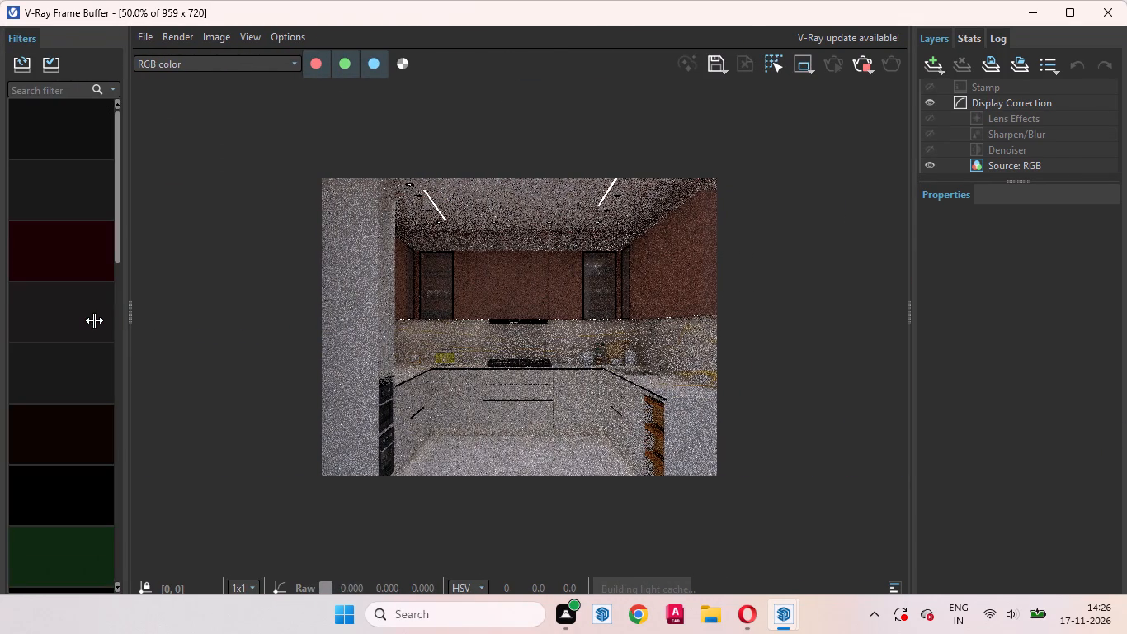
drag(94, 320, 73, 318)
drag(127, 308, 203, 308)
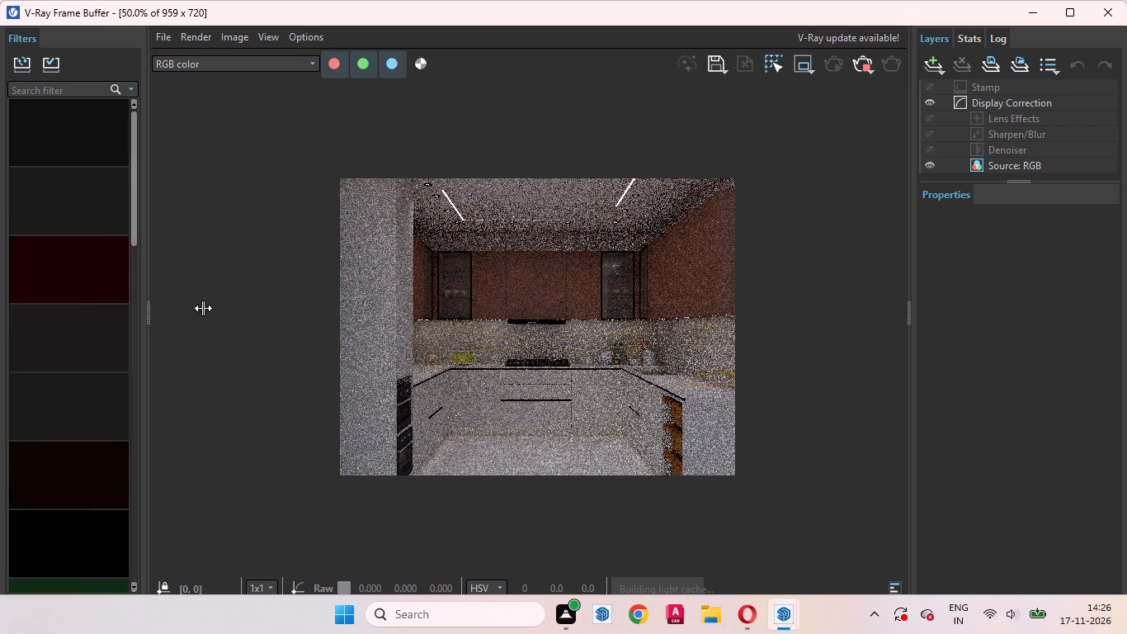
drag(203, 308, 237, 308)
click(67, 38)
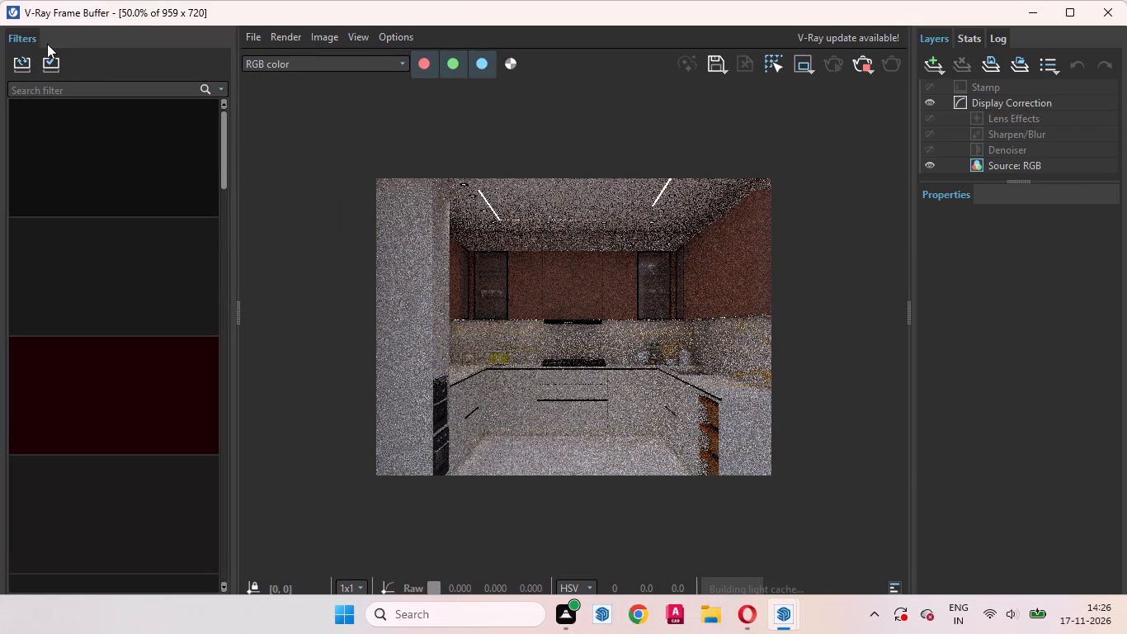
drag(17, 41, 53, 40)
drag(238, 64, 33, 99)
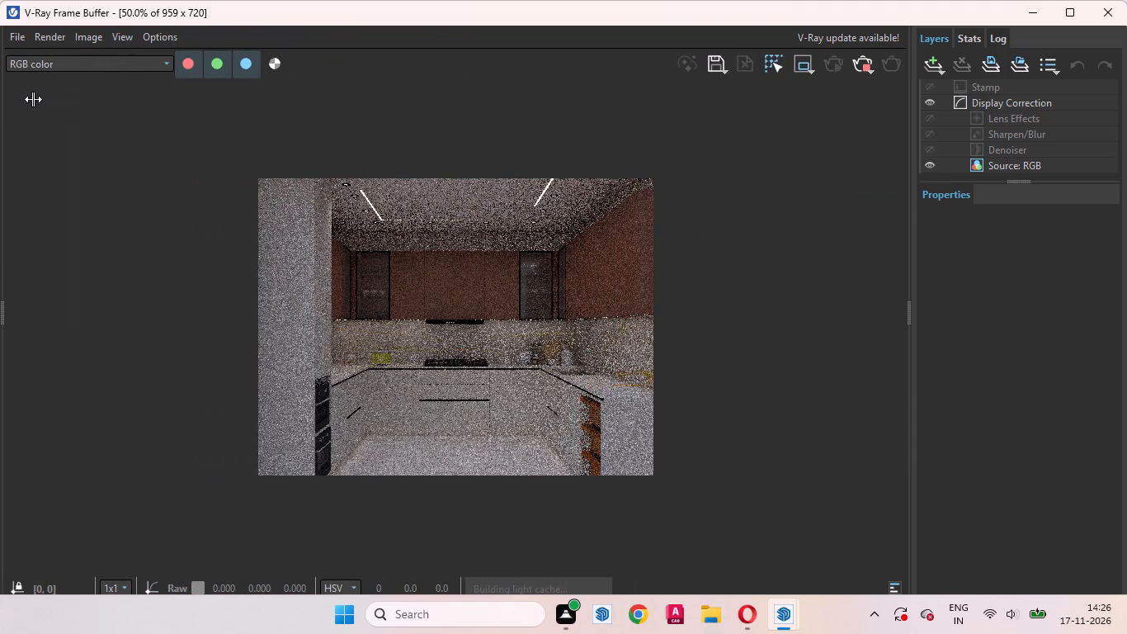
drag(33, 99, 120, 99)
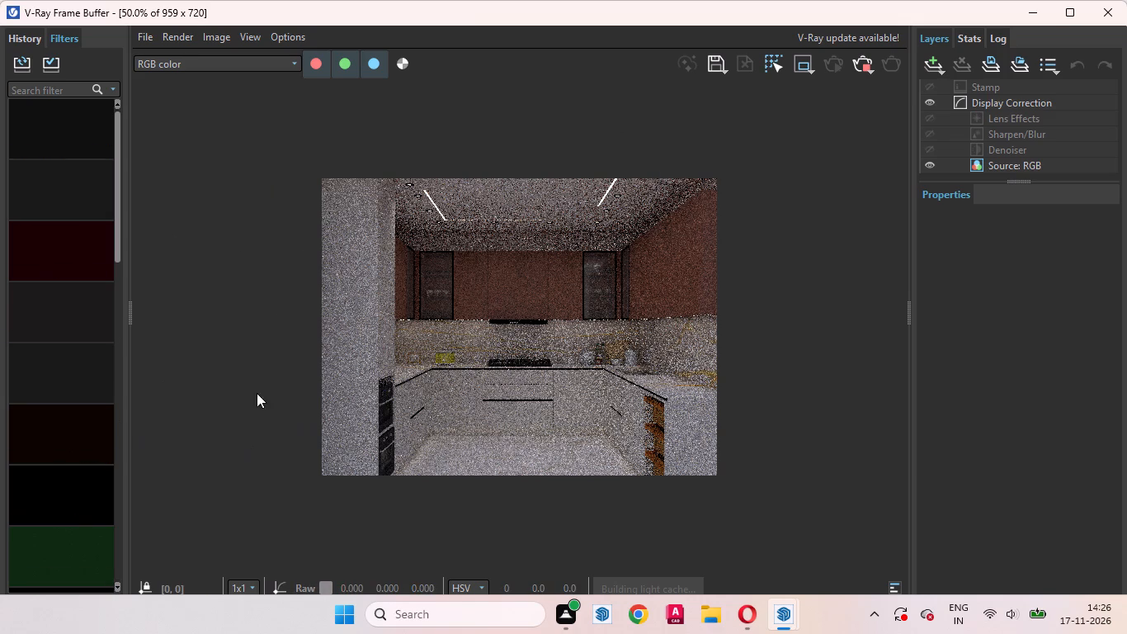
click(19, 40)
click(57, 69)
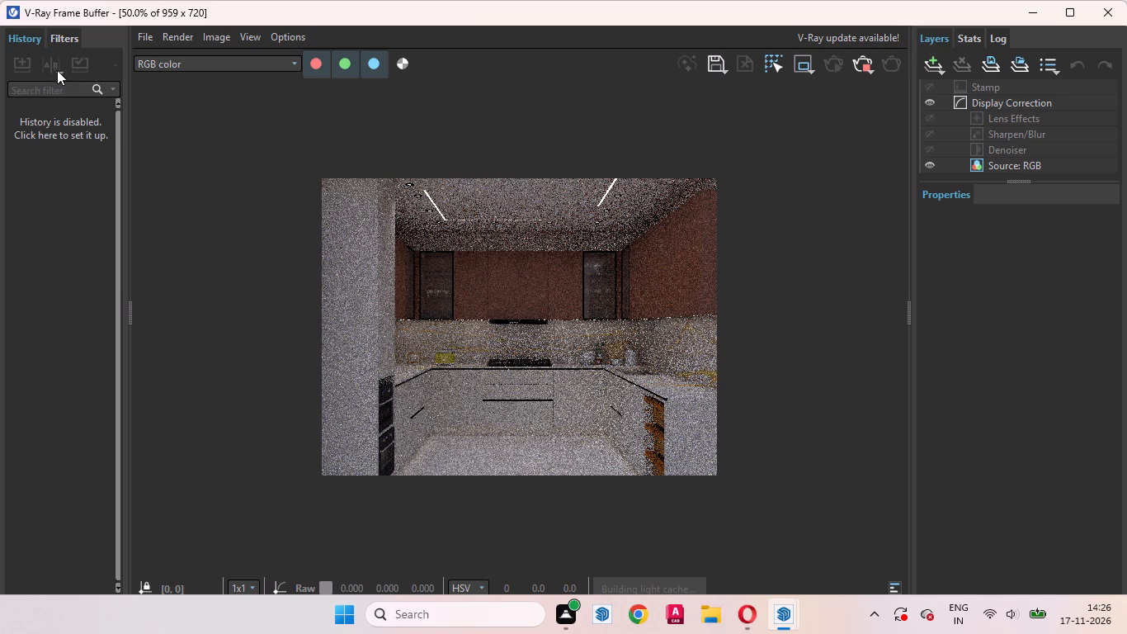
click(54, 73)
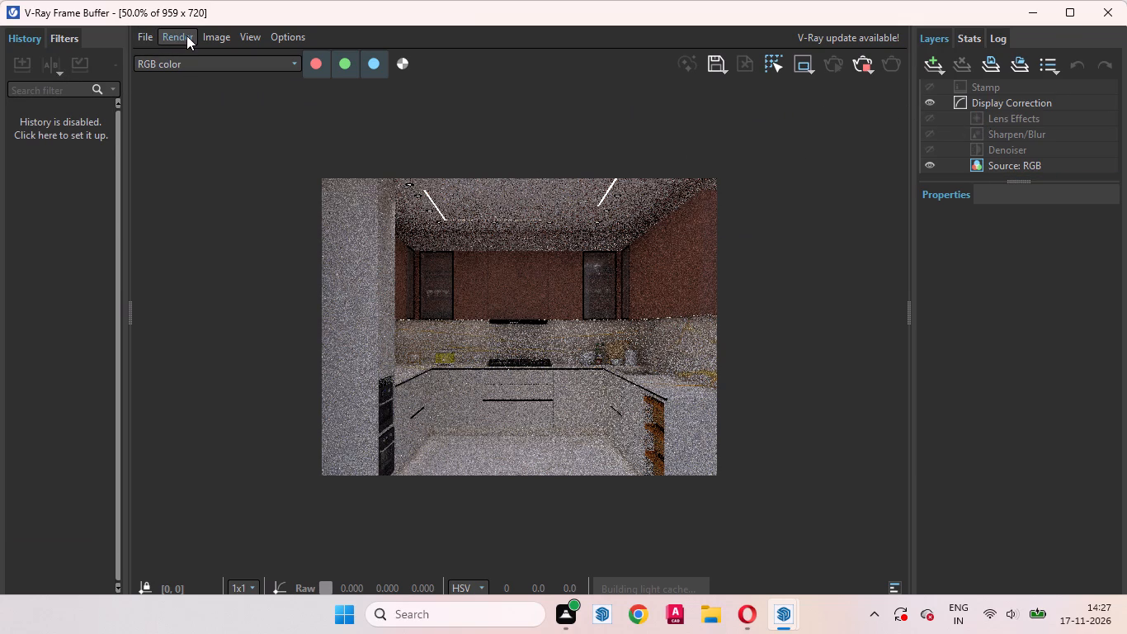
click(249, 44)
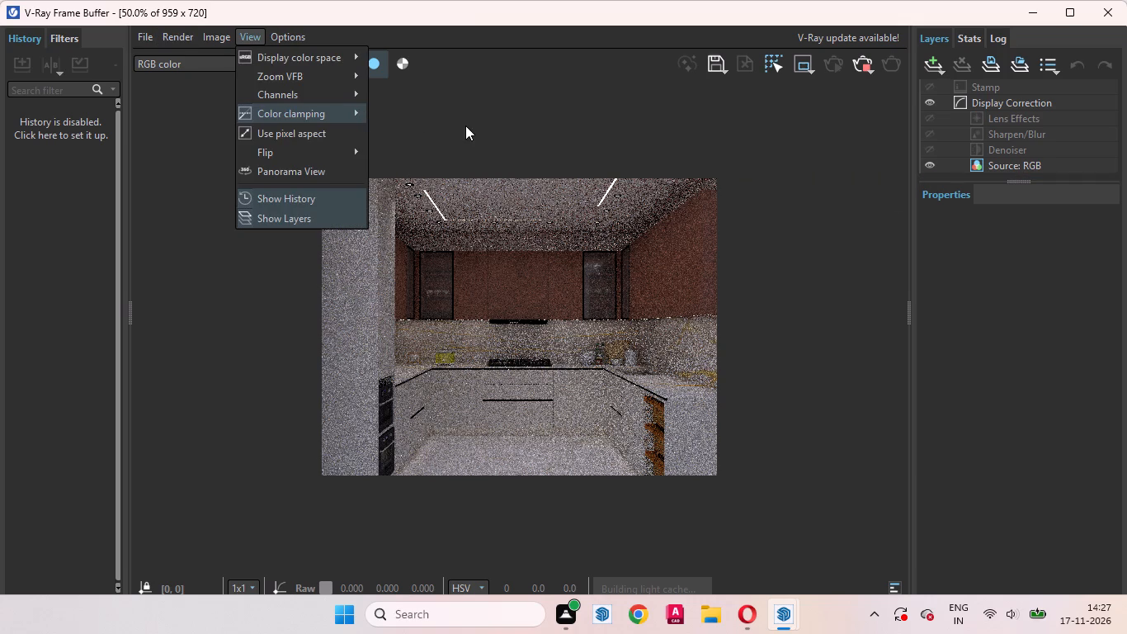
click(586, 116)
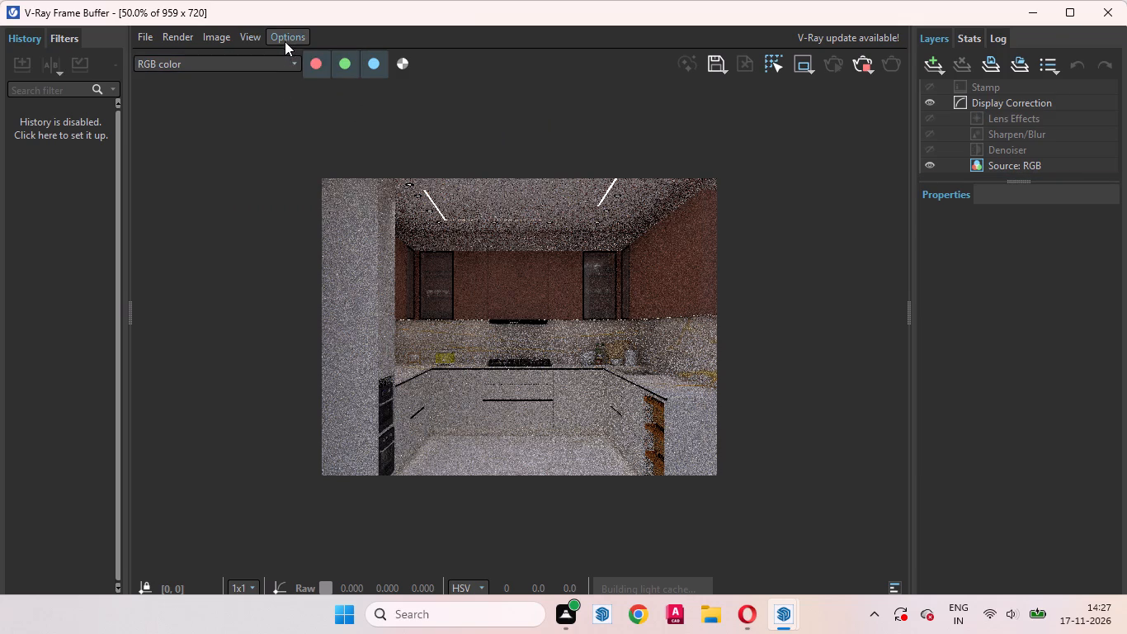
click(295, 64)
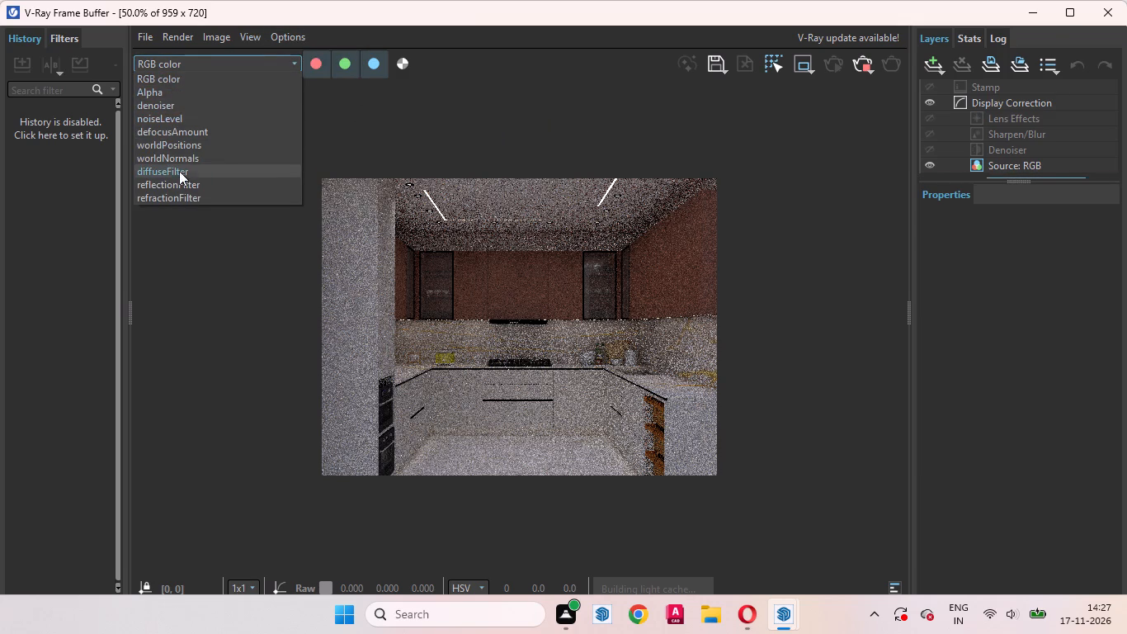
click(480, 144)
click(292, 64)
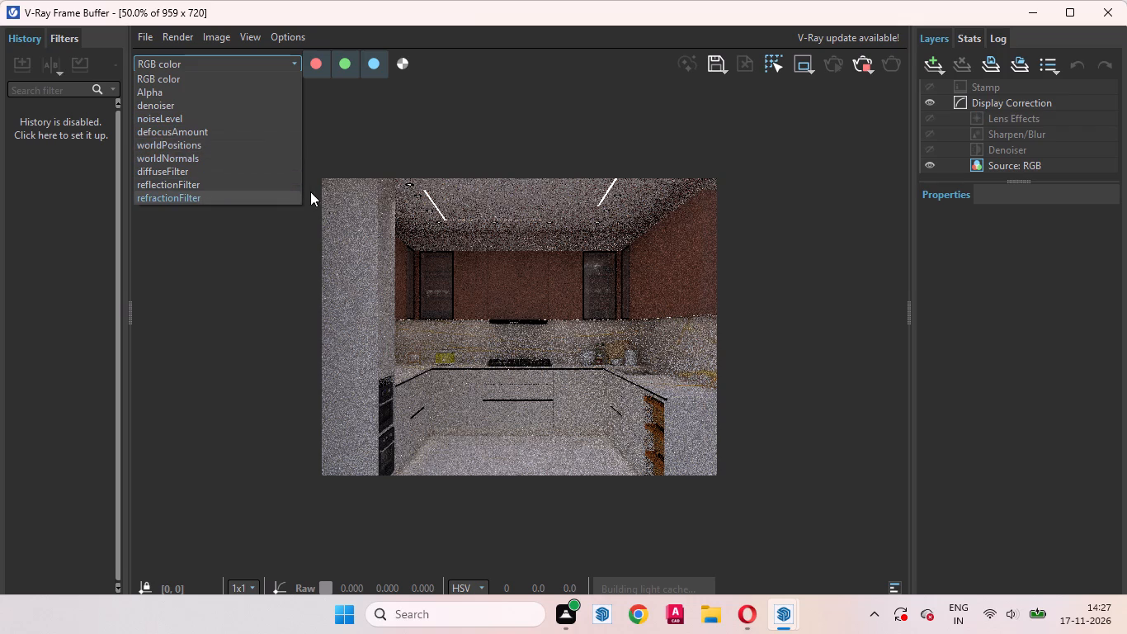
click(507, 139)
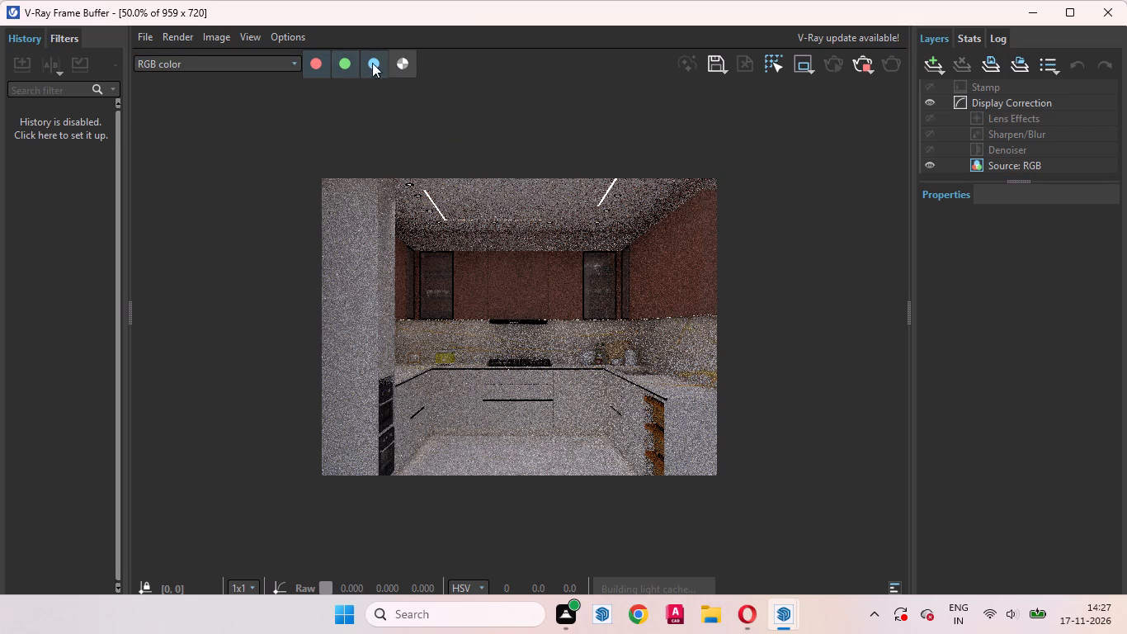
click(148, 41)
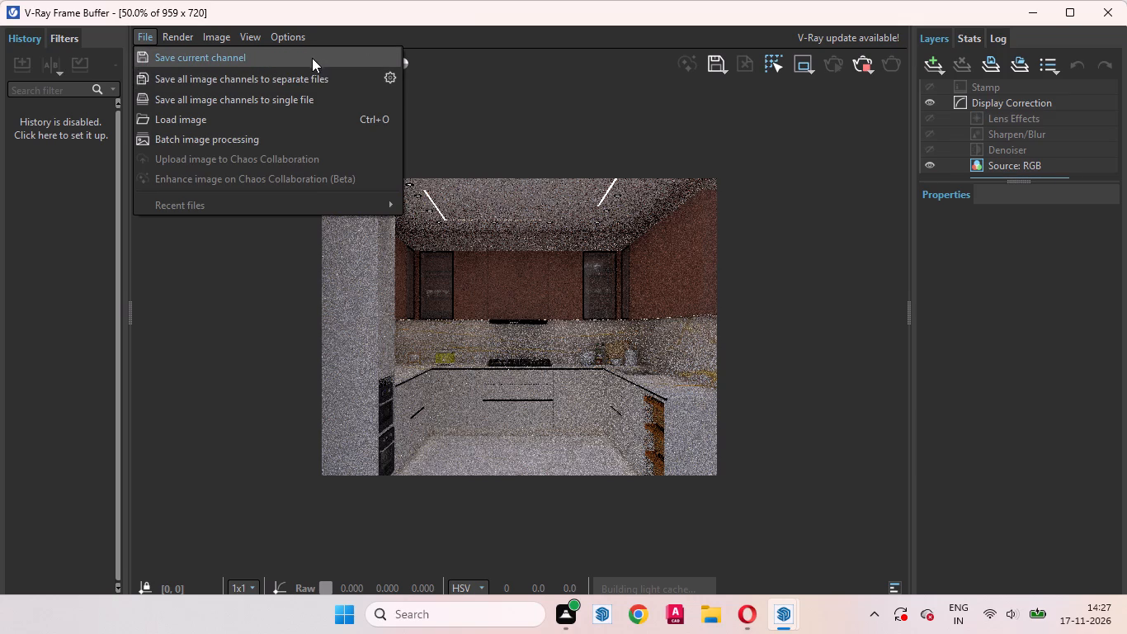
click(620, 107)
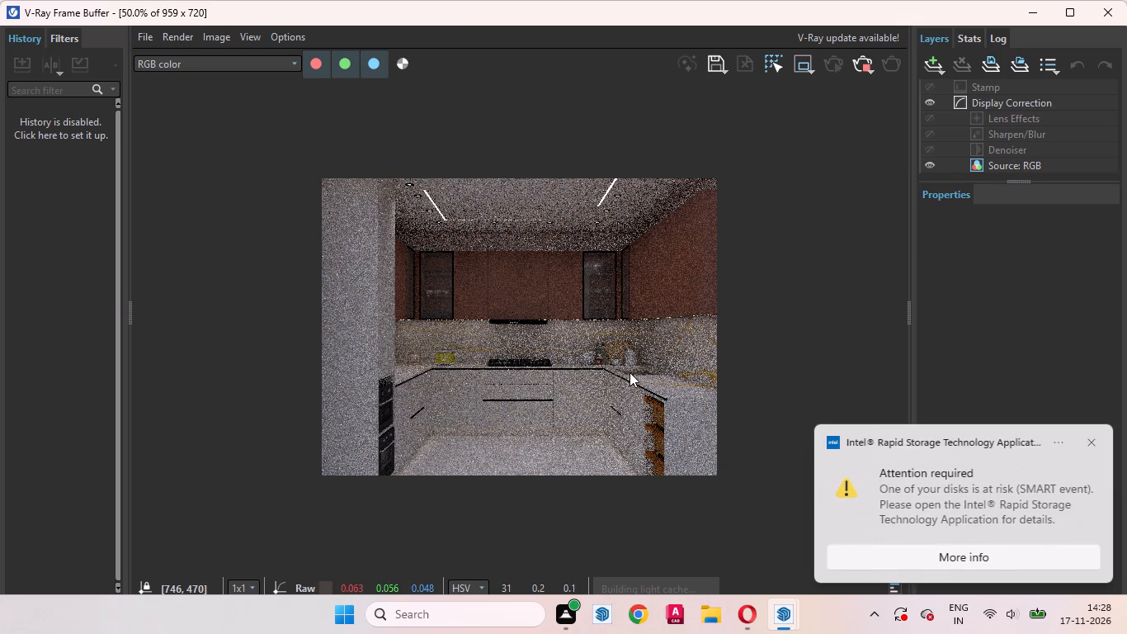
Dismiss the Intel Rapid Storage Technology notification covering the frame buffer.
click(1088, 442)
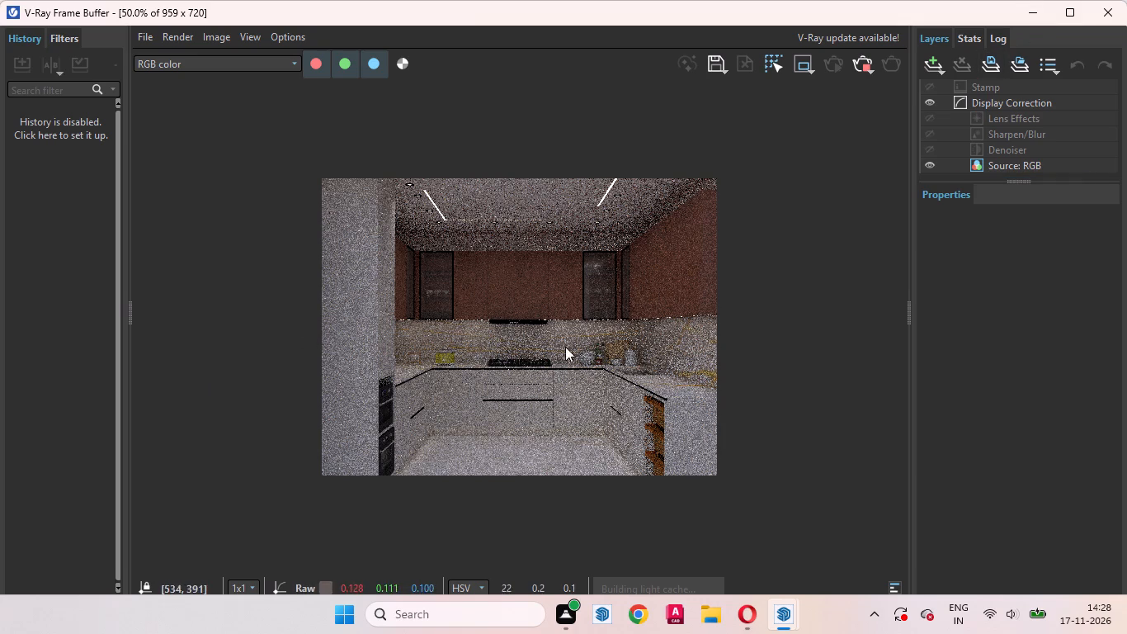
Minimise the V-Ray frame buffer and the V-Ray Asset Editor to clear the view of the kitchen model.
scroll(428, 305, up, 1)
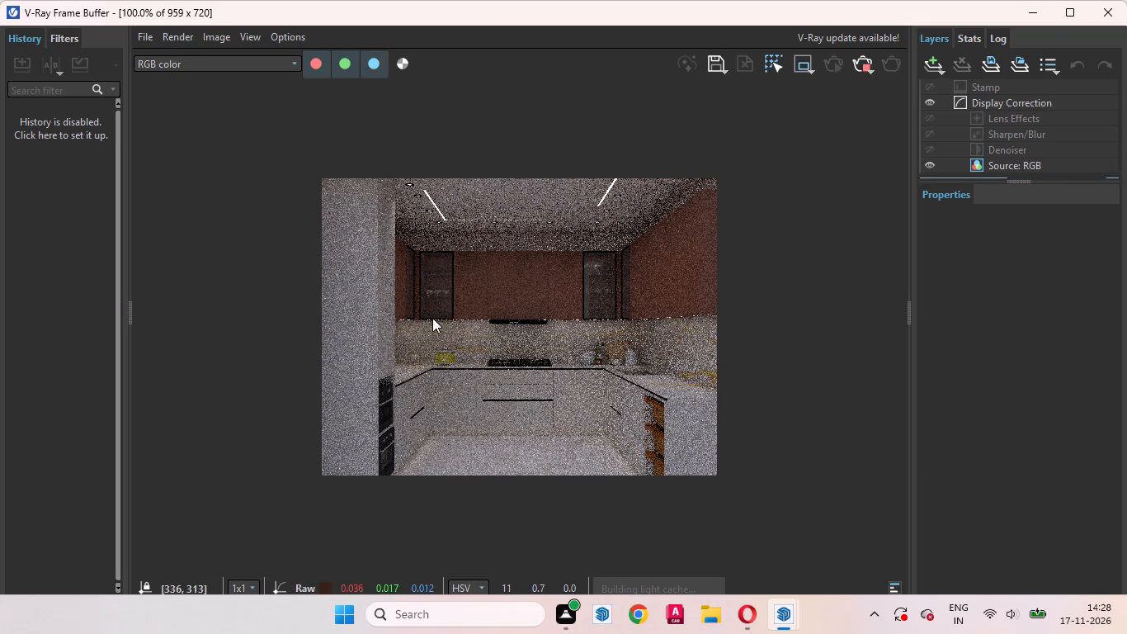
scroll(423, 329, down, 1)
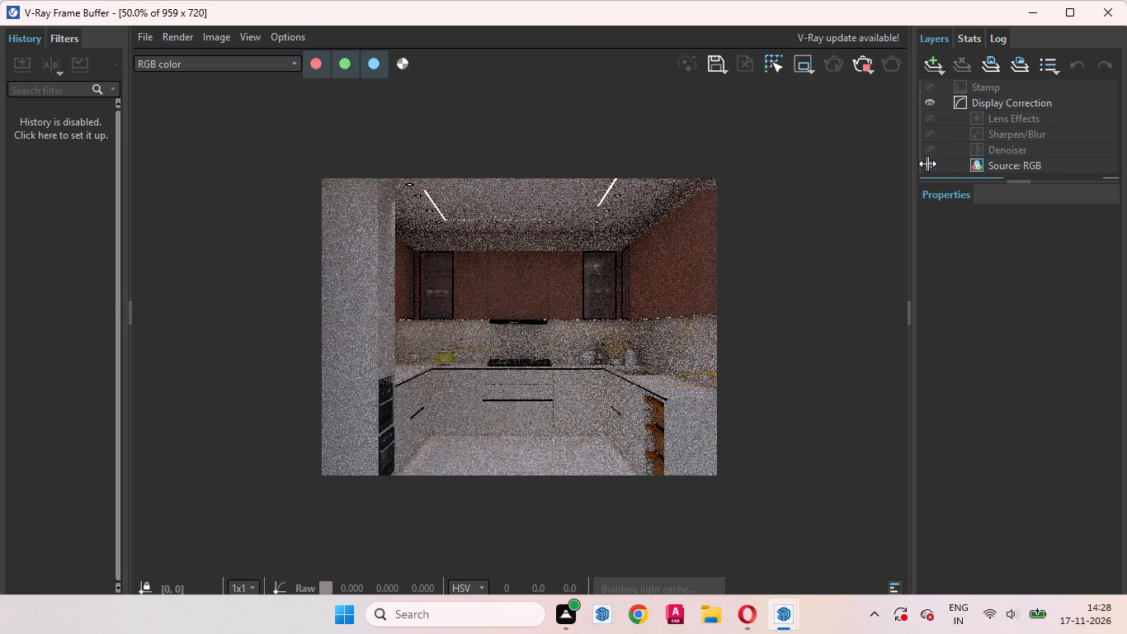
click(1032, 12)
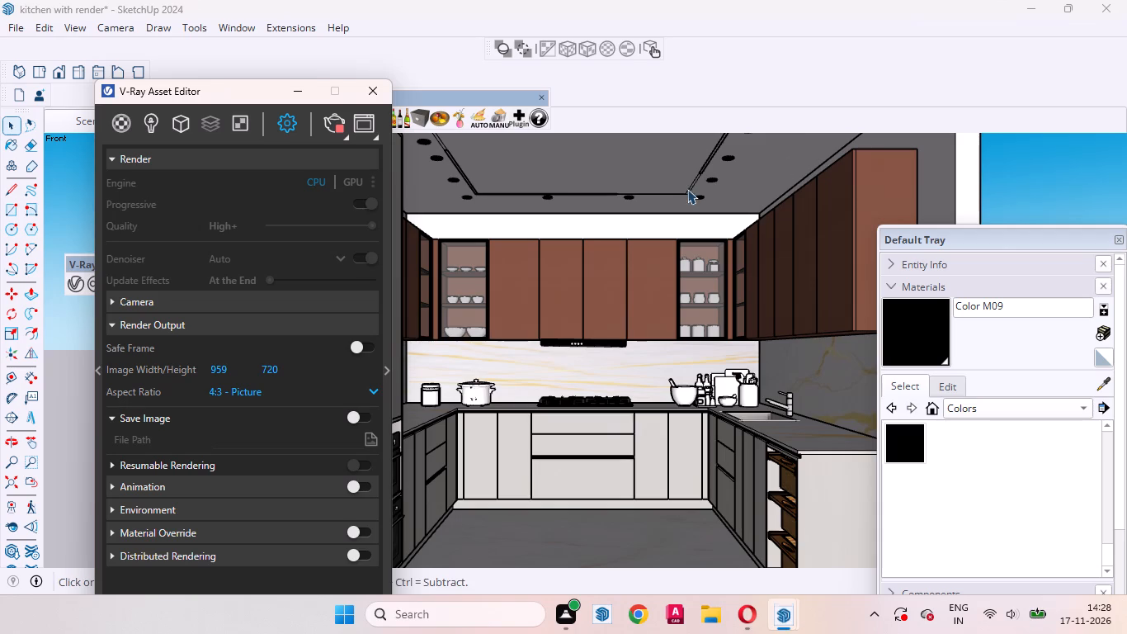
scroll(551, 295, down, 10)
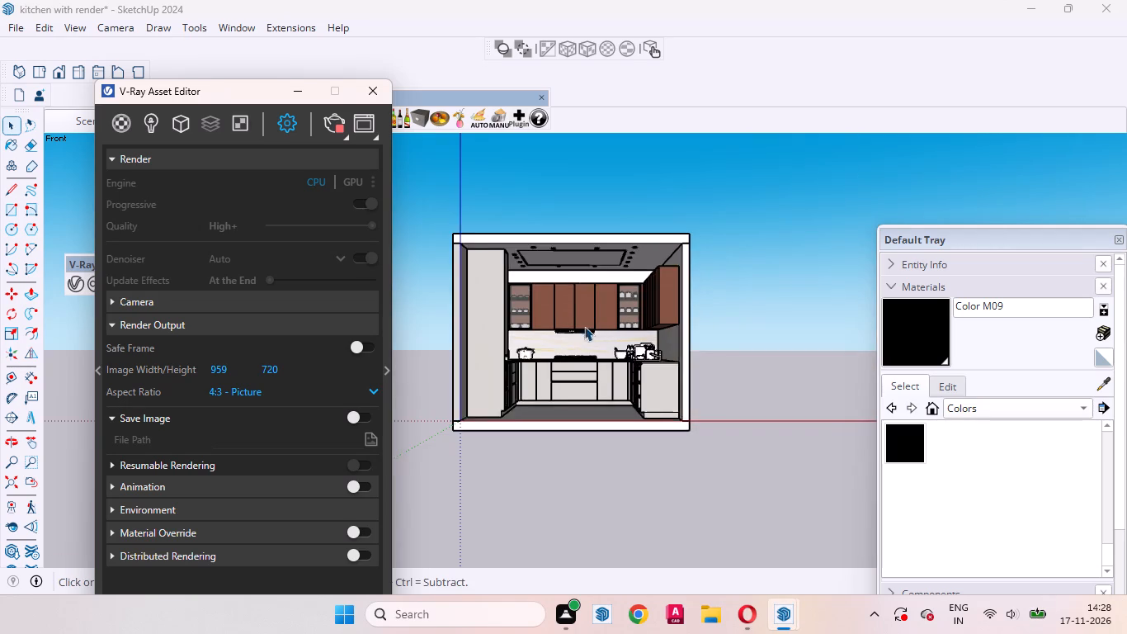
scroll(584, 326, down, 1)
middle_drag(663, 313, 638, 504)
scroll(475, 285, down, 4)
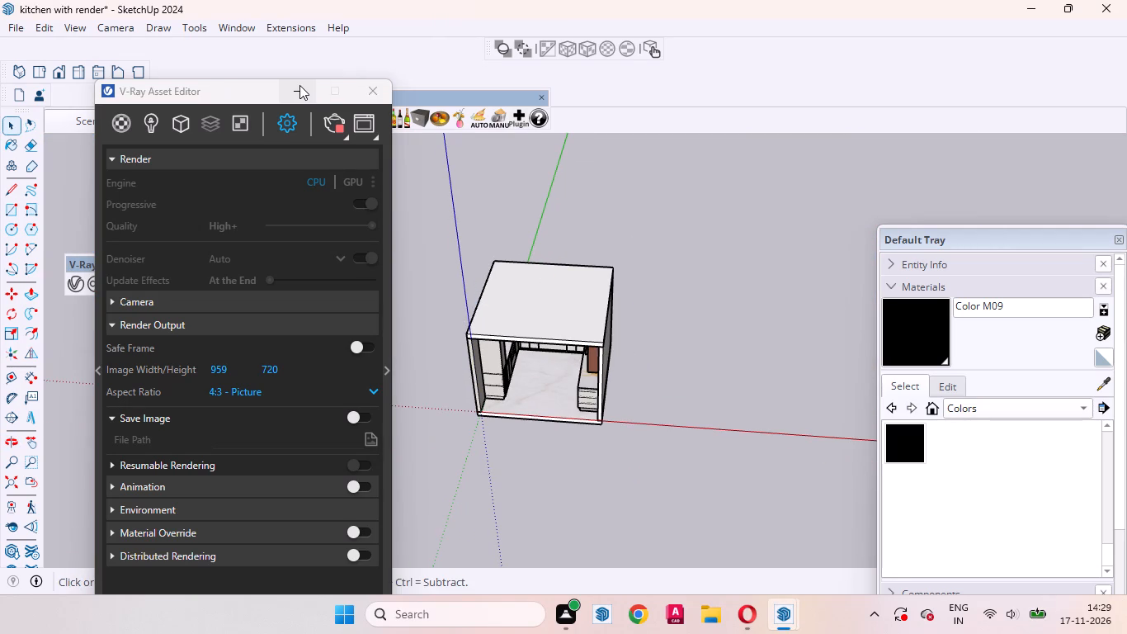
click(299, 85)
Examine the base cabinets around the inner corner below the sink, including their plinth and the side run with wicker baskets.
scroll(659, 408, up, 2)
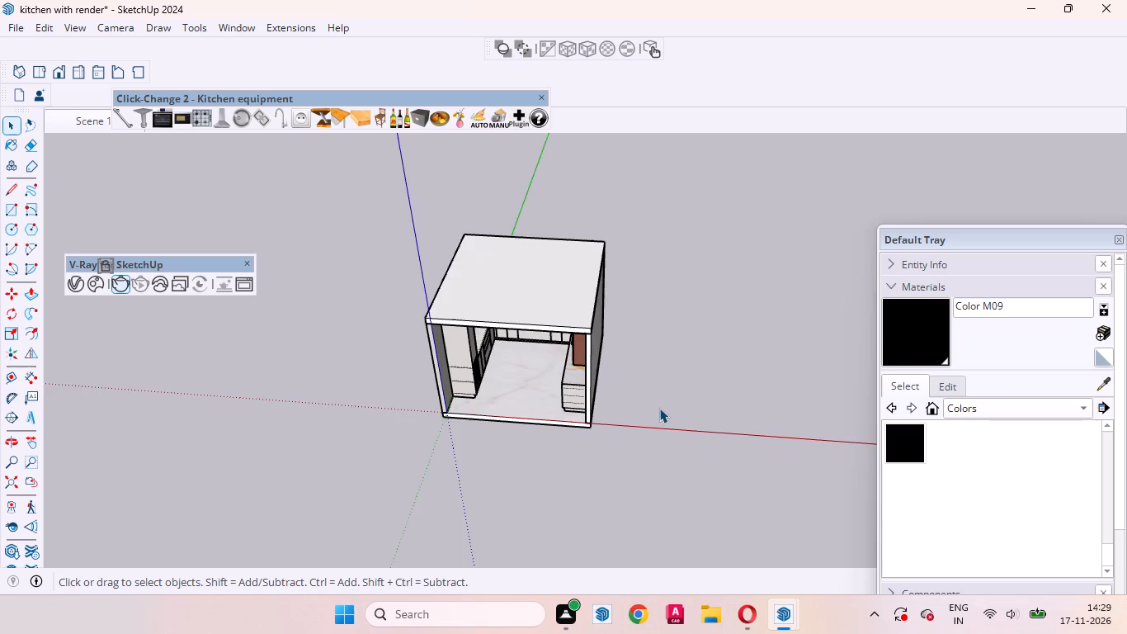
scroll(659, 408, up, 13)
middle_drag(440, 389, 689, 307)
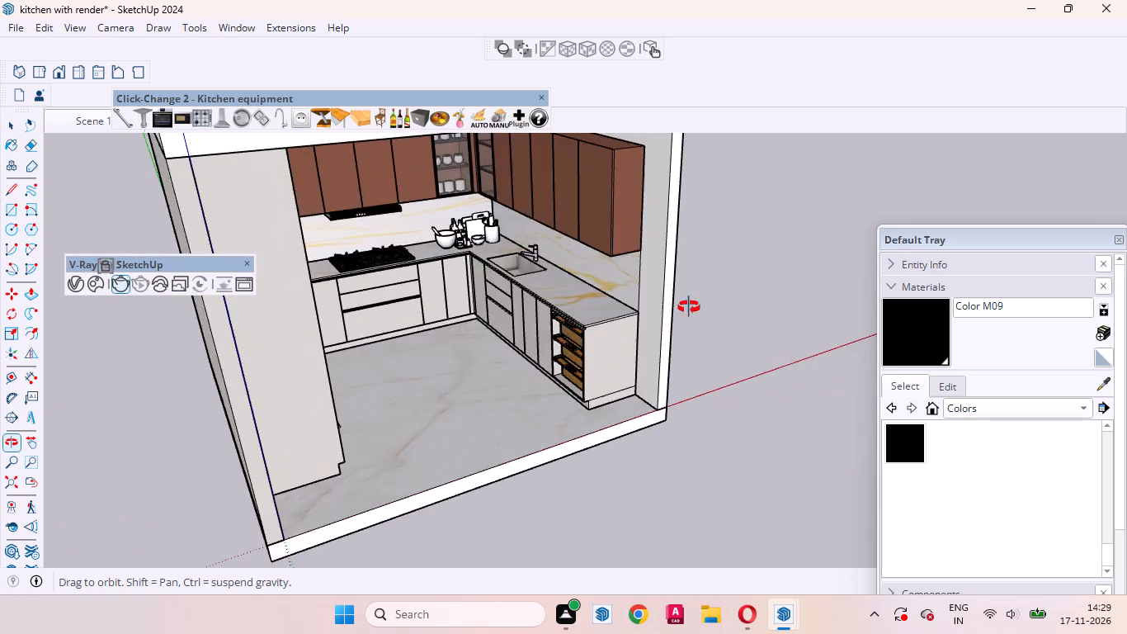
middle_drag(689, 307, 705, 371)
scroll(473, 309, up, 8)
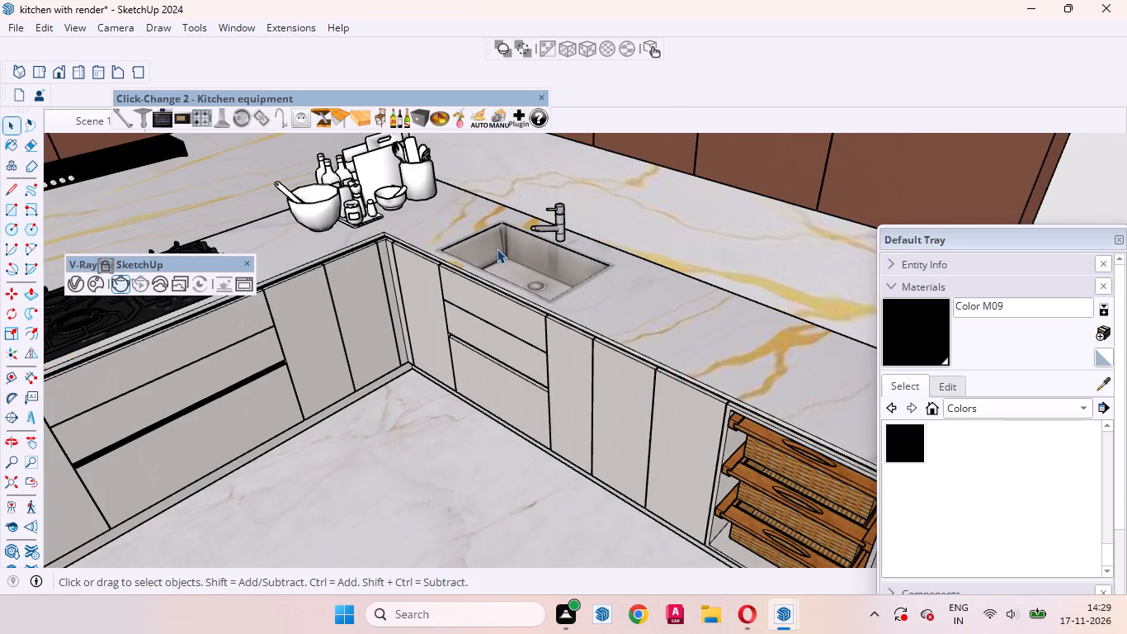
scroll(497, 248, up, 5)
scroll(356, 255, up, 7)
middle_drag(370, 336, 428, 176)
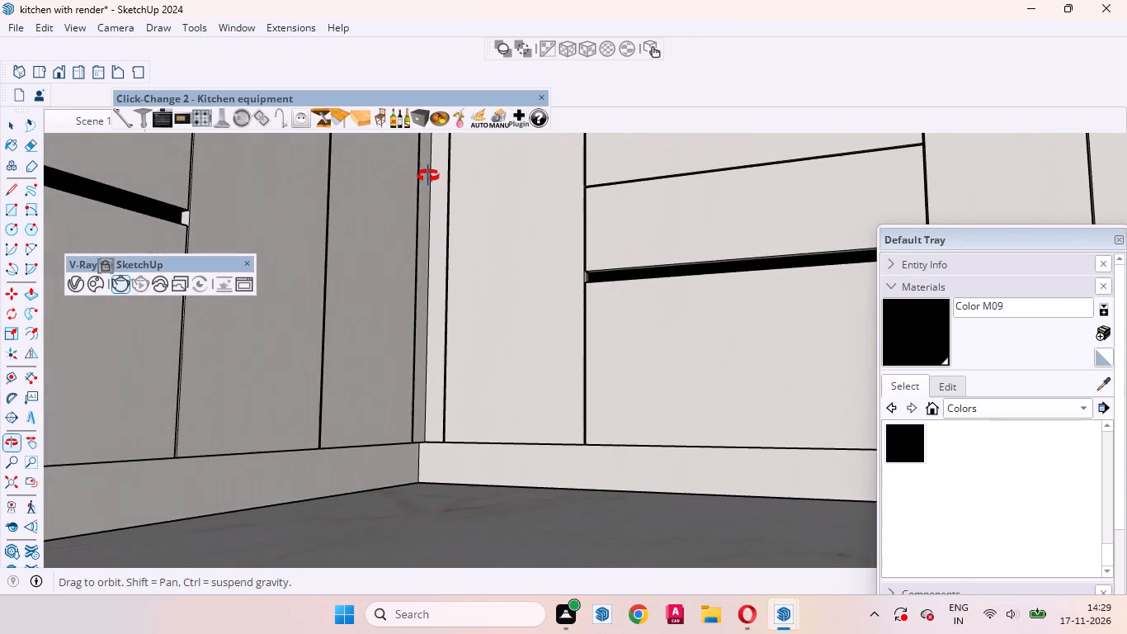
middle_drag(428, 176, 351, 208)
scroll(548, 202, down, 6)
scroll(479, 250, down, 7)
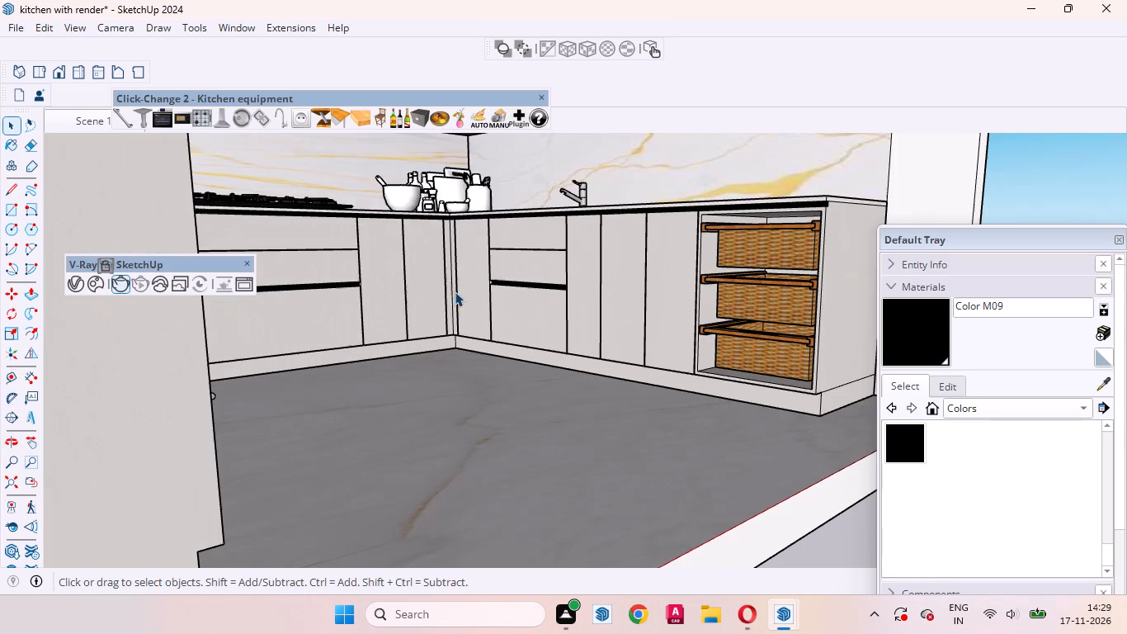
middle_drag(459, 286, 307, 341)
scroll(513, 325, down, 7)
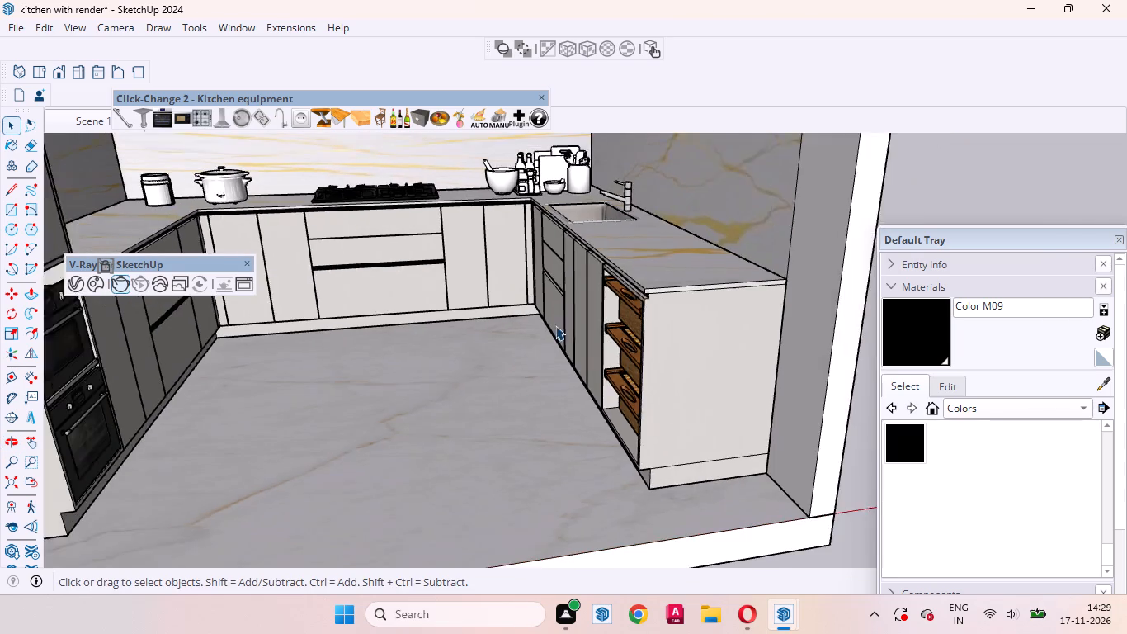
scroll(563, 292, down, 3)
scroll(564, 300, up, 1)
scroll(495, 253, down, 4)
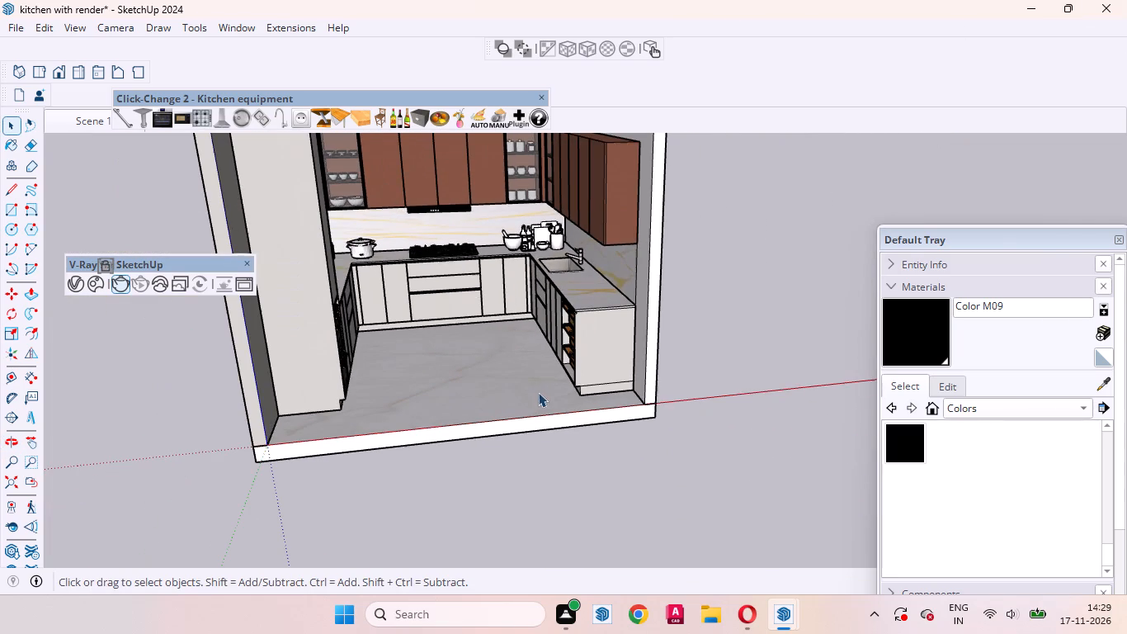
scroll(513, 130, up, 3)
scroll(339, 232, up, 5)
scroll(446, 409, down, 2)
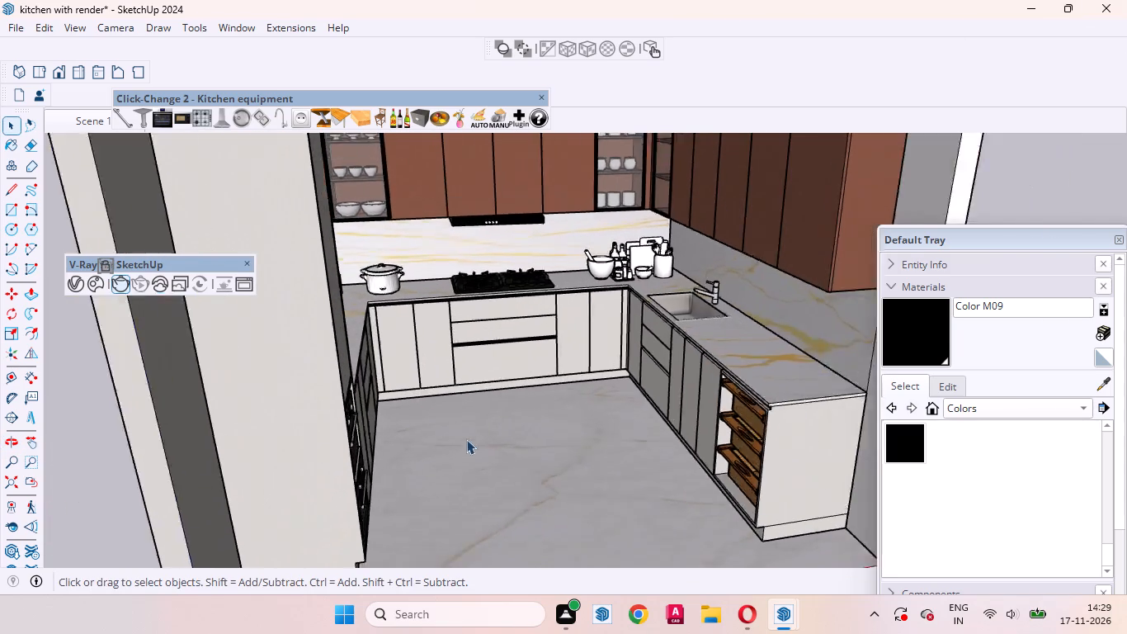
scroll(466, 439, down, 2)
Examine the glass-fronted wall cabinets and the corner filler strips where the two upper cabinet runs meet.
scroll(352, 168, up, 19)
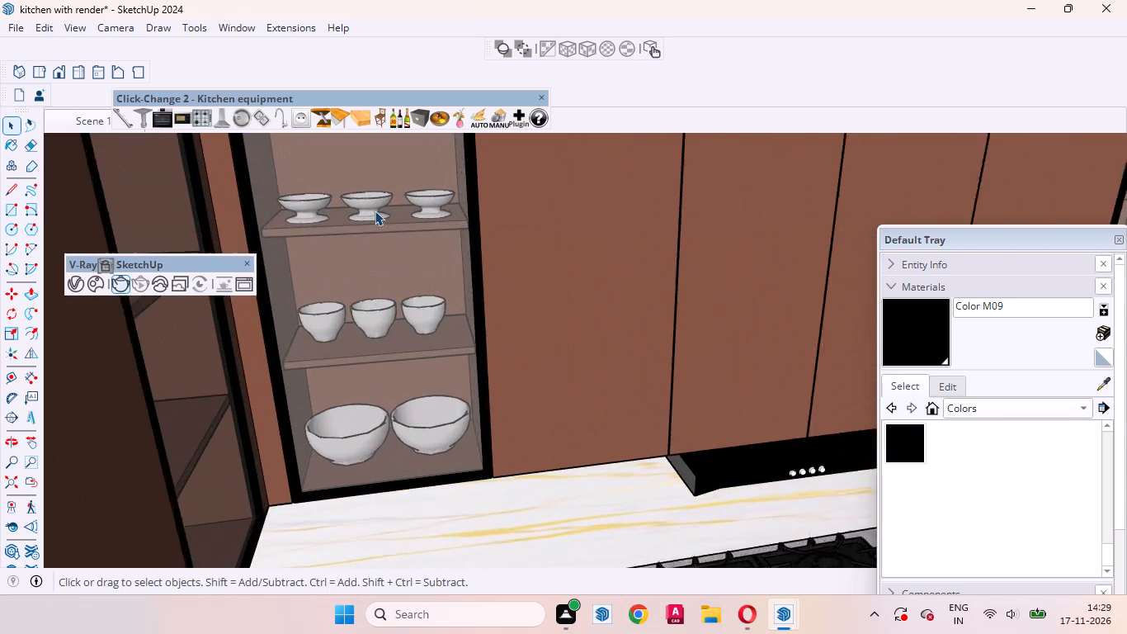
middle_drag(423, 229, 314, 154)
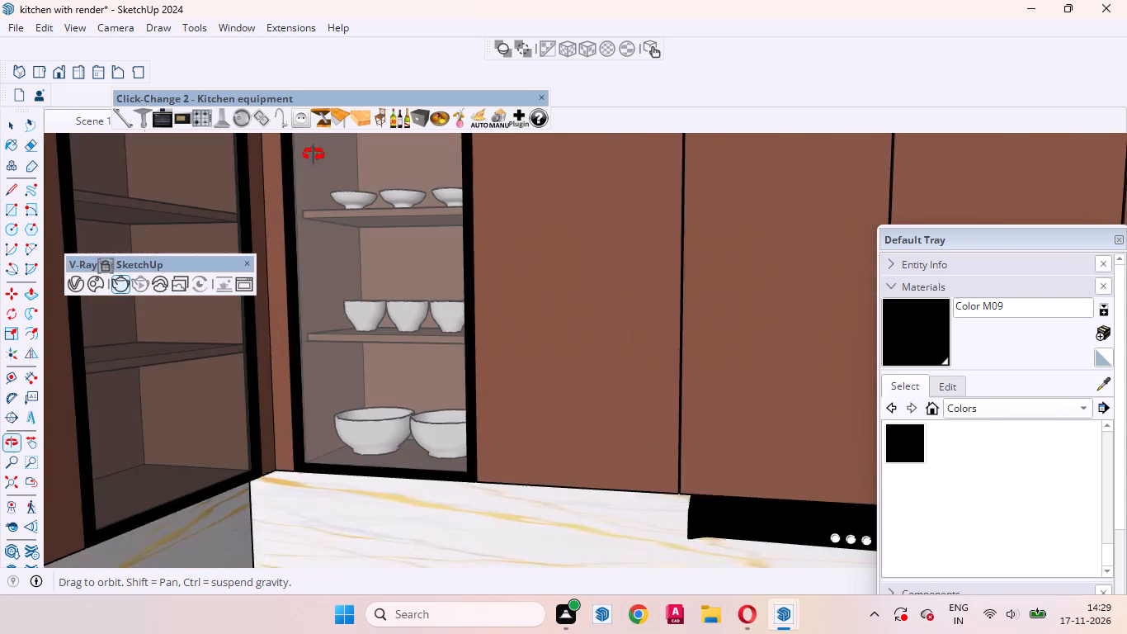
middle_drag(314, 154, 345, 150)
scroll(298, 282, down, 17)
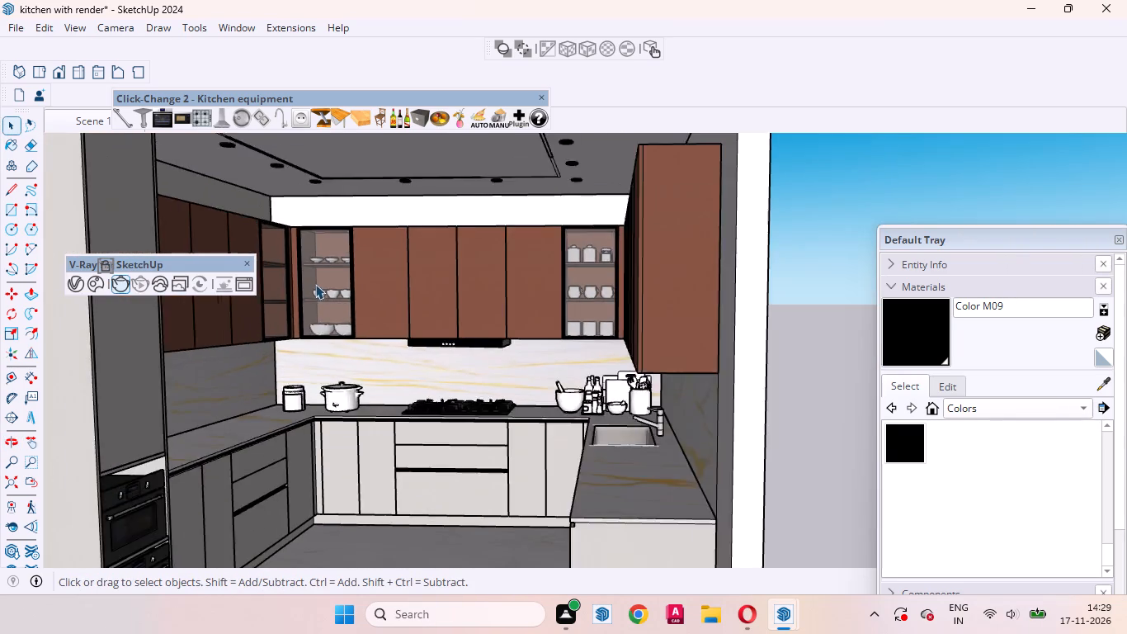
scroll(315, 284, down, 1)
middle_drag(347, 282, 545, 270)
scroll(524, 265, up, 8)
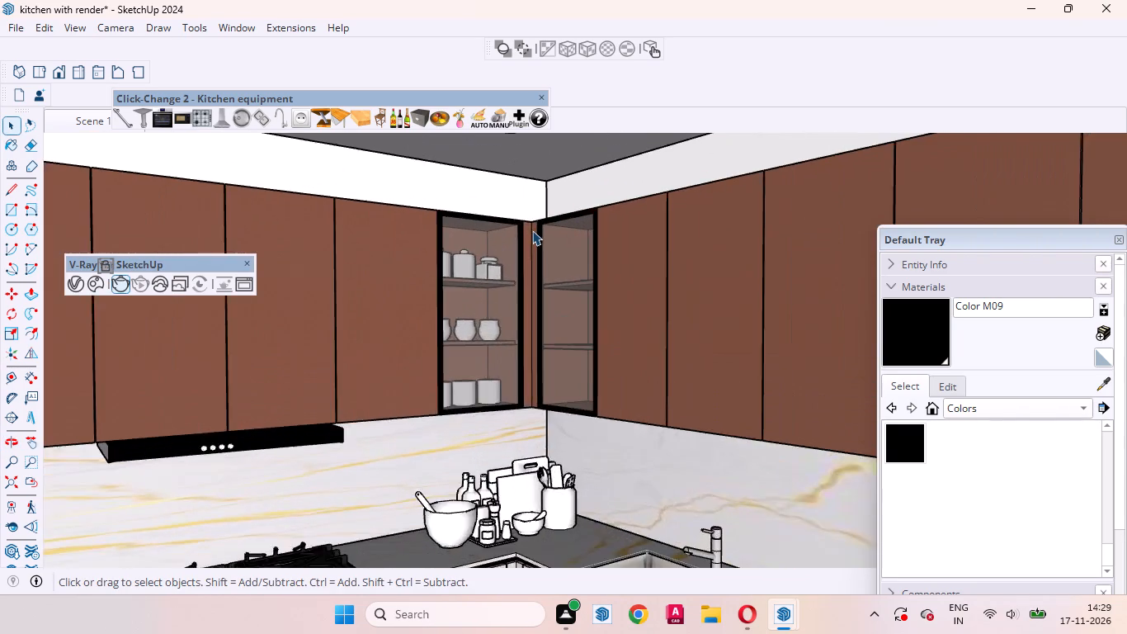
scroll(532, 230, up, 19)
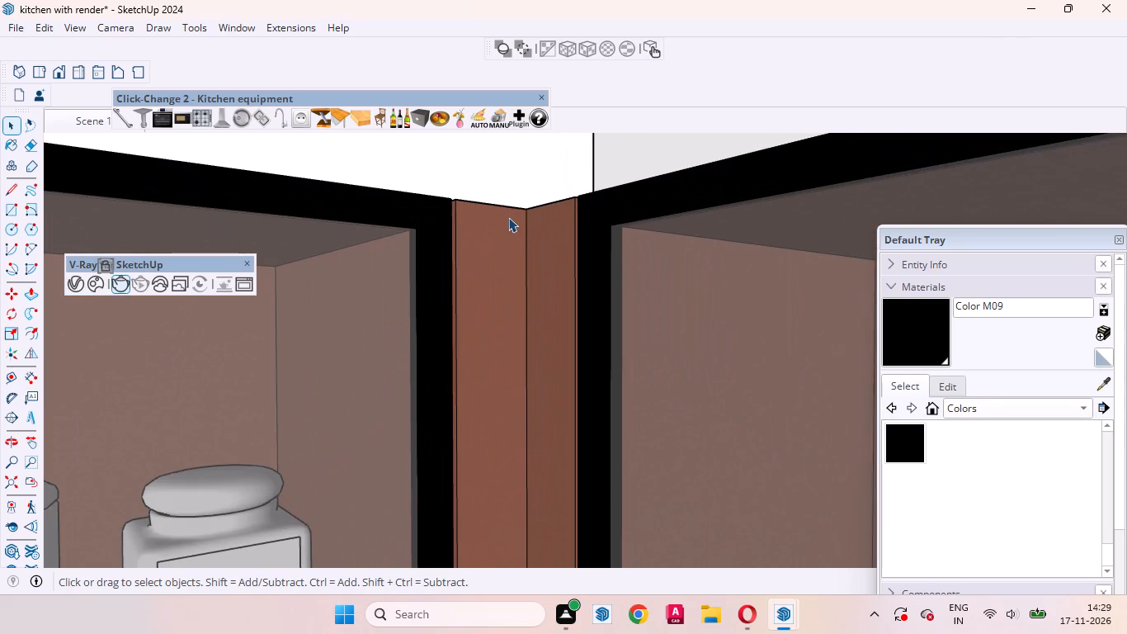
middle_drag(547, 239, 606, 315)
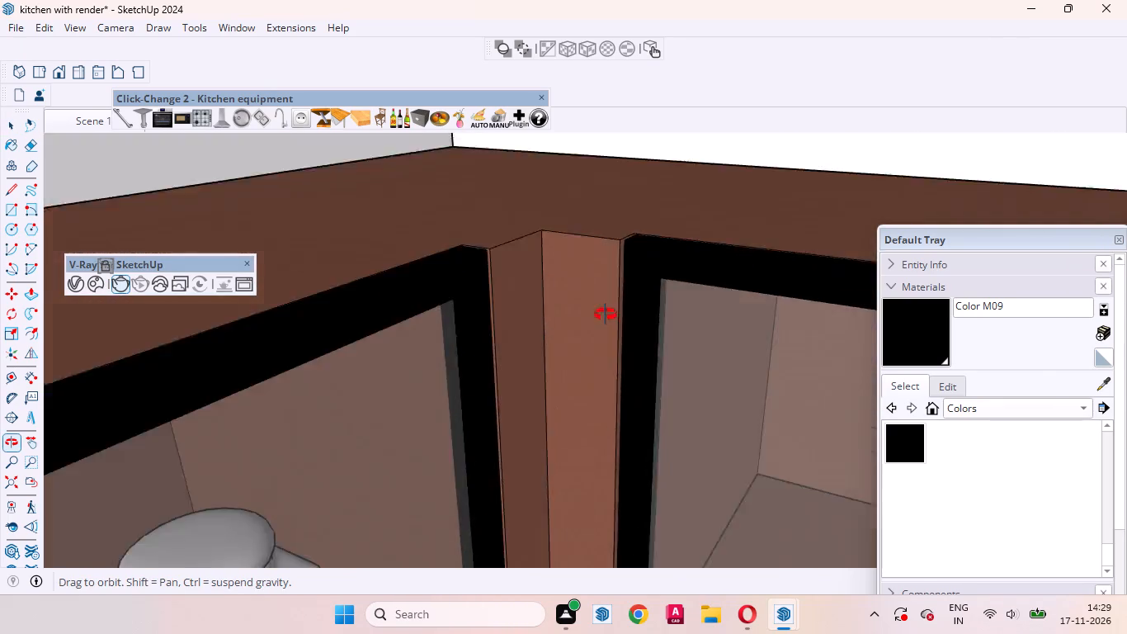
middle_drag(606, 315, 517, 242)
scroll(423, 253, down, 3)
scroll(429, 258, up, 1)
scroll(432, 252, down, 14)
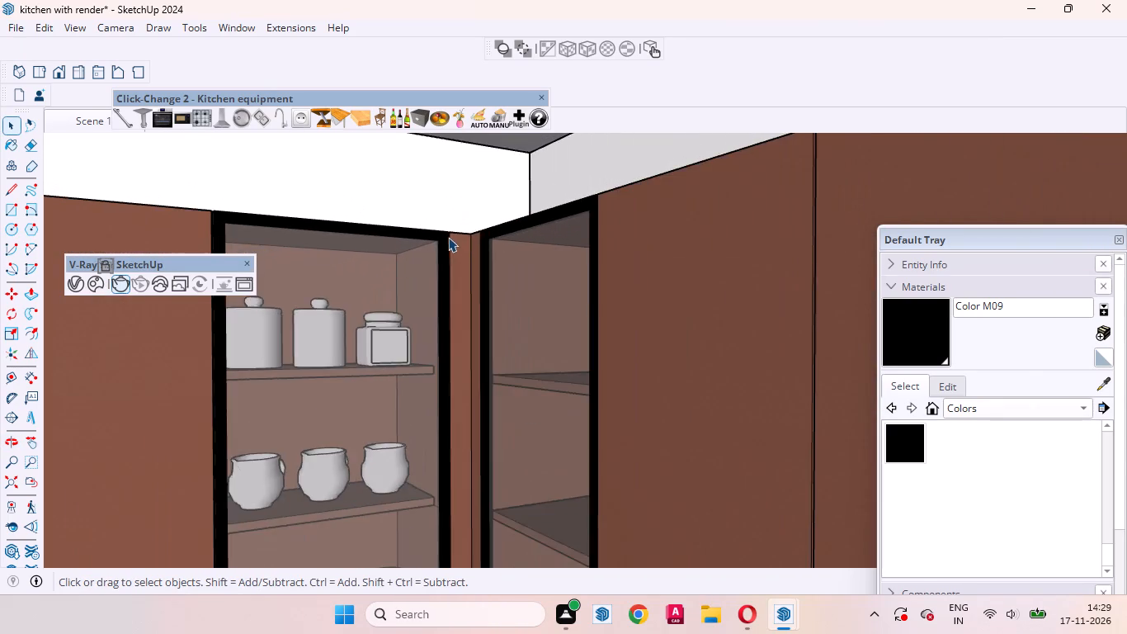
scroll(448, 237, down, 20)
scroll(448, 237, down, 1)
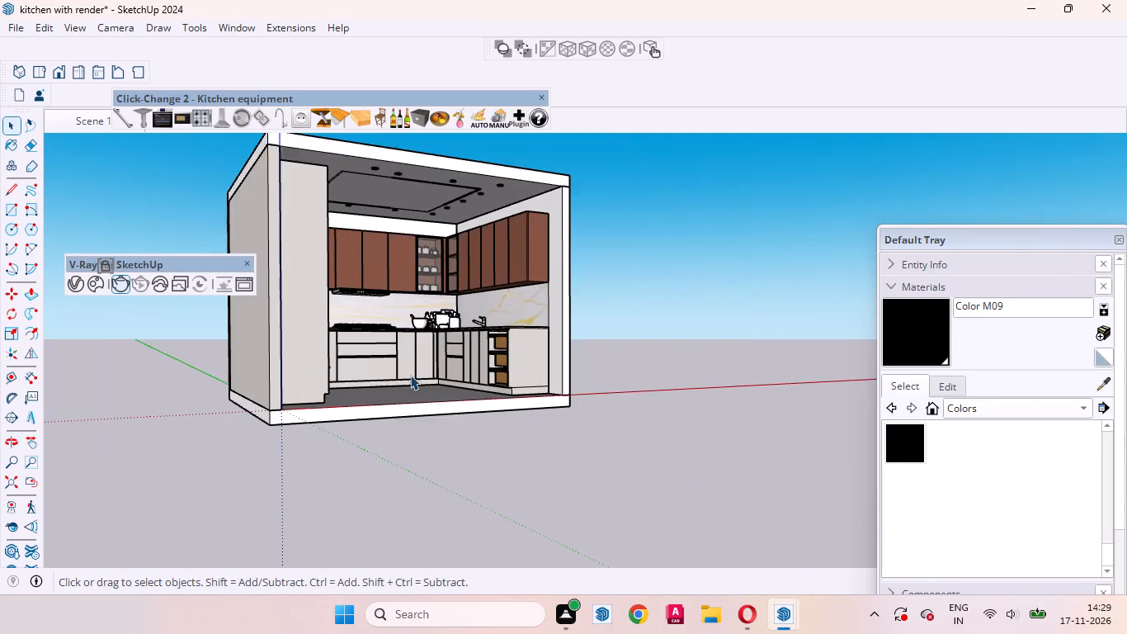
Open the base cabinet group and push/pull the side-run front face beside the inner corner filler by 18 mm.
scroll(424, 376, up, 20)
scroll(424, 376, up, 6)
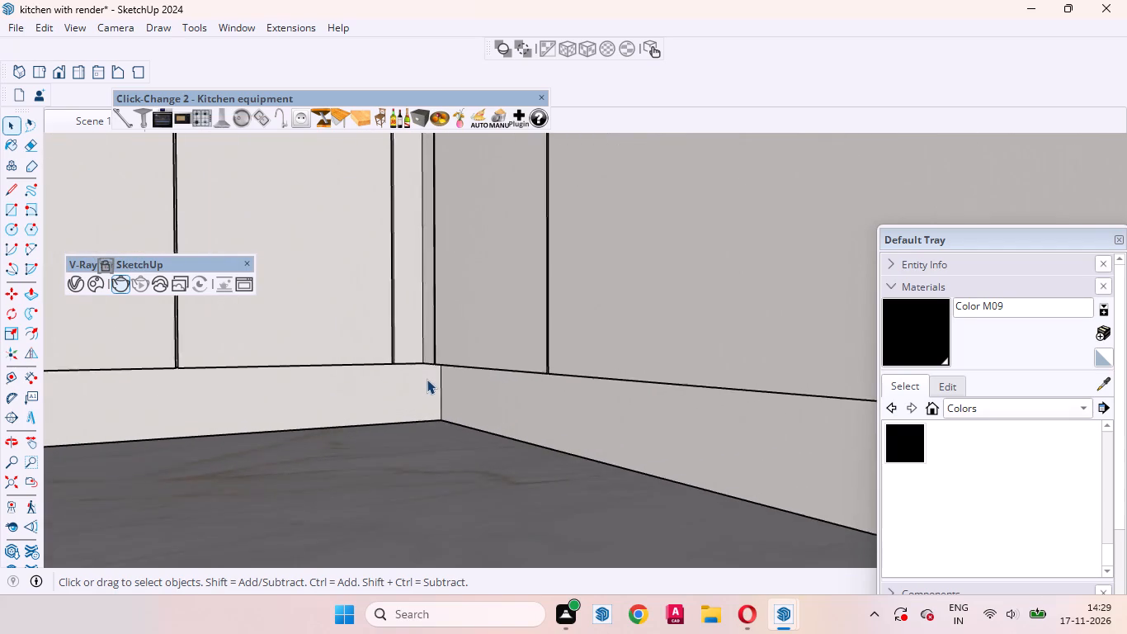
scroll(427, 379, up, 2)
middle_drag(421, 364, 480, 341)
scroll(454, 349, up, 4)
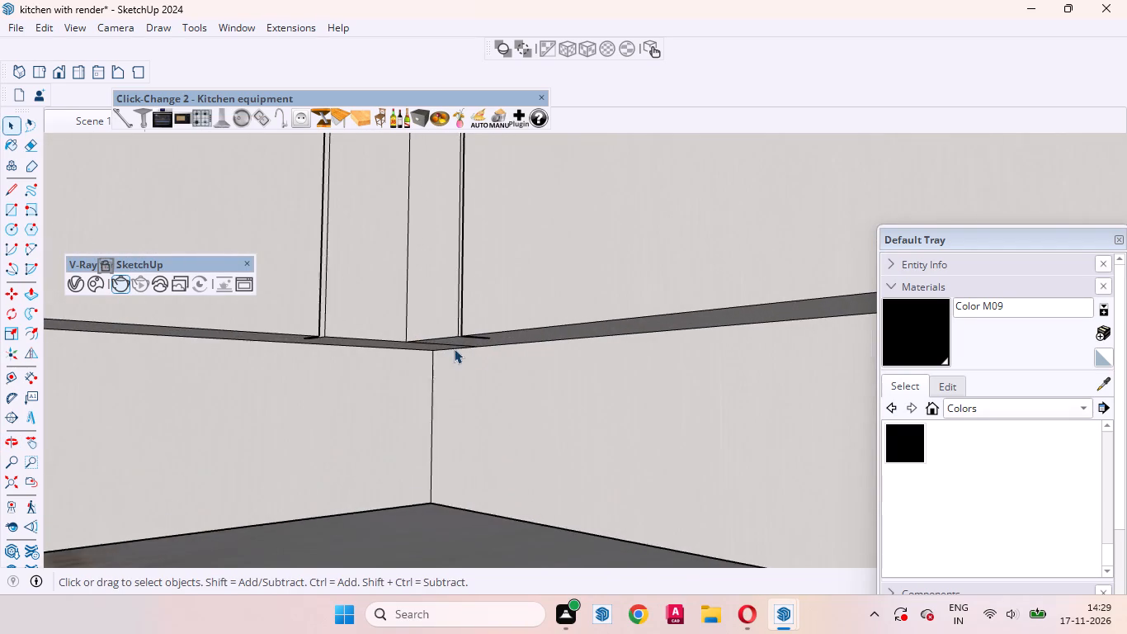
scroll(454, 348, up, 4)
click(526, 272)
click(521, 263)
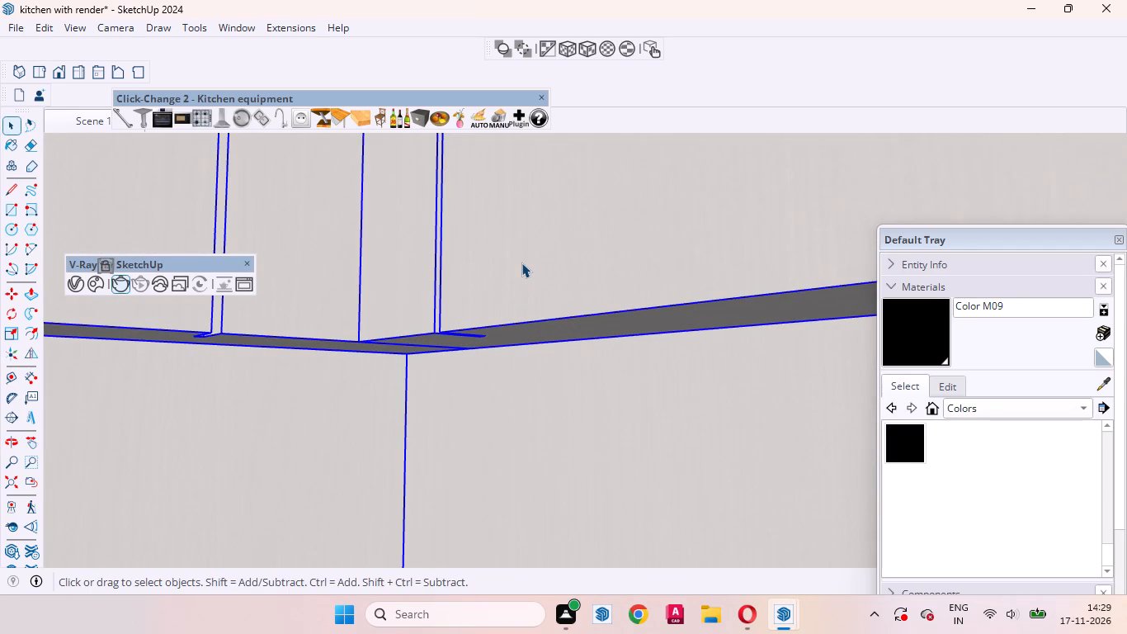
click(521, 263)
double_click(505, 260)
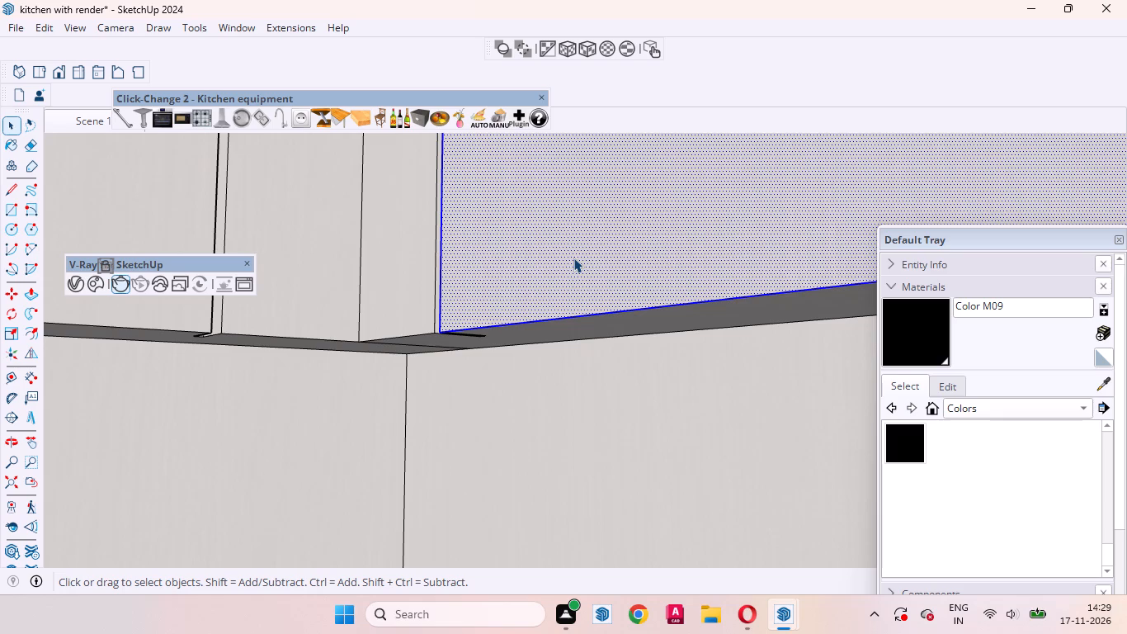
key(p)
click(599, 251)
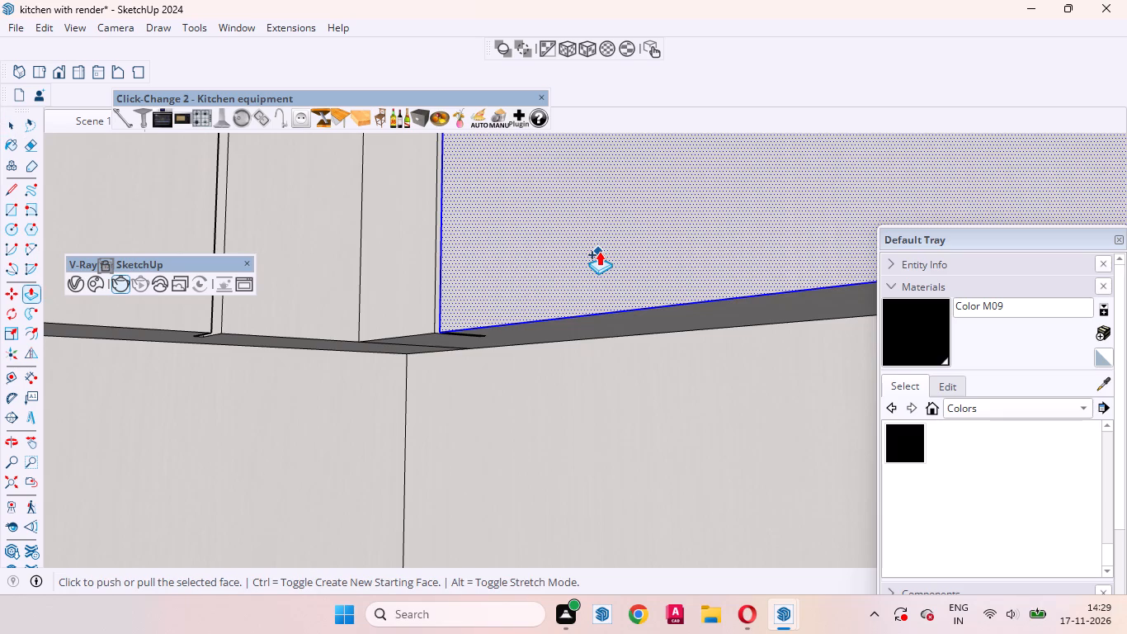
text(18mm)
key(Return)
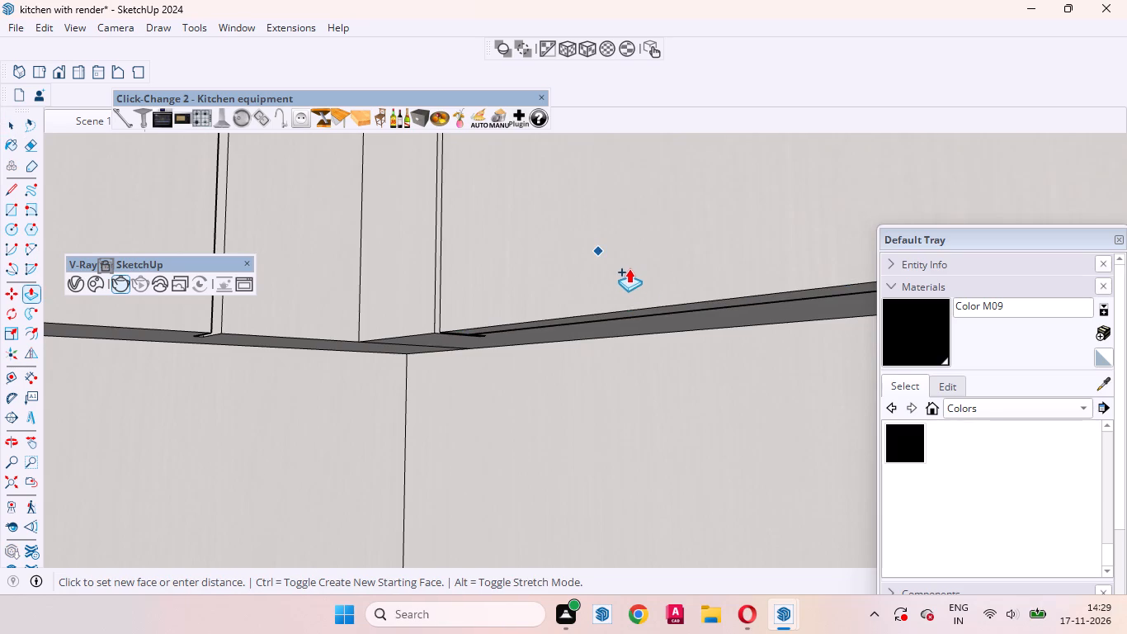
key(space)
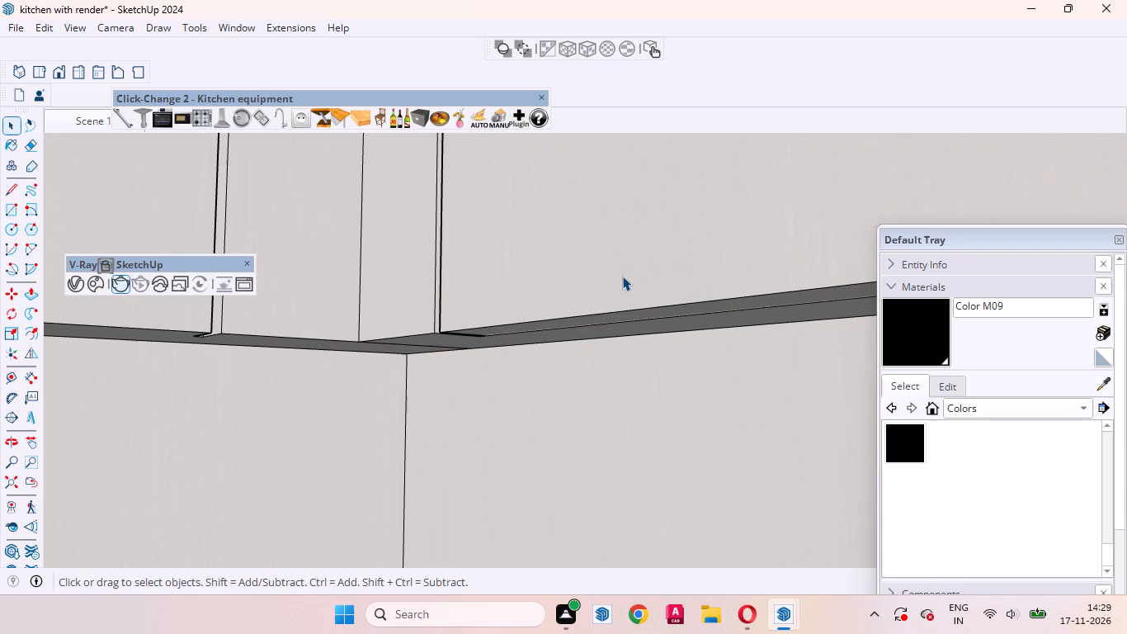
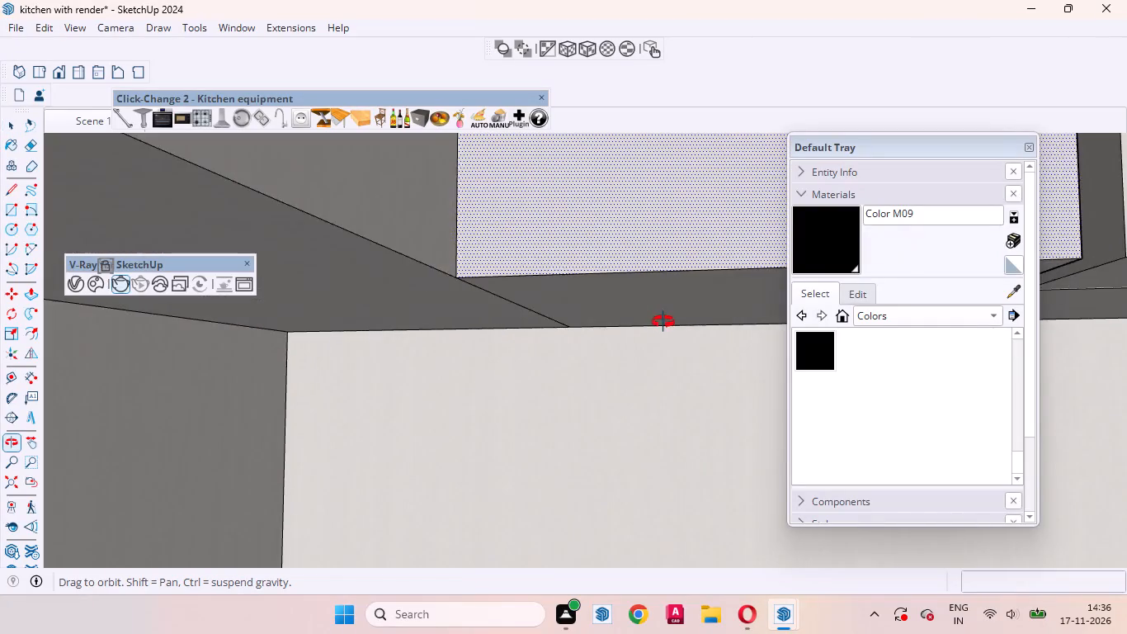
Close the base cabinet group and return to an overall view of the kitchen.
scroll(498, 343, down, 3)
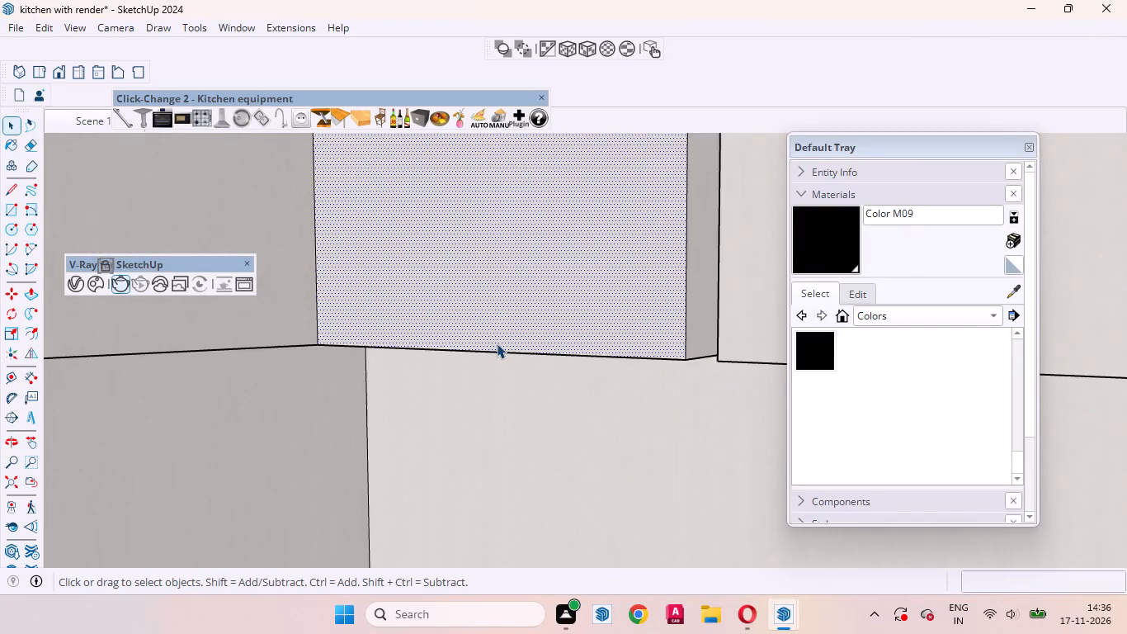
scroll(497, 343, down, 5)
scroll(488, 351, up, 1)
scroll(488, 351, down, 20)
scroll(488, 351, down, 1)
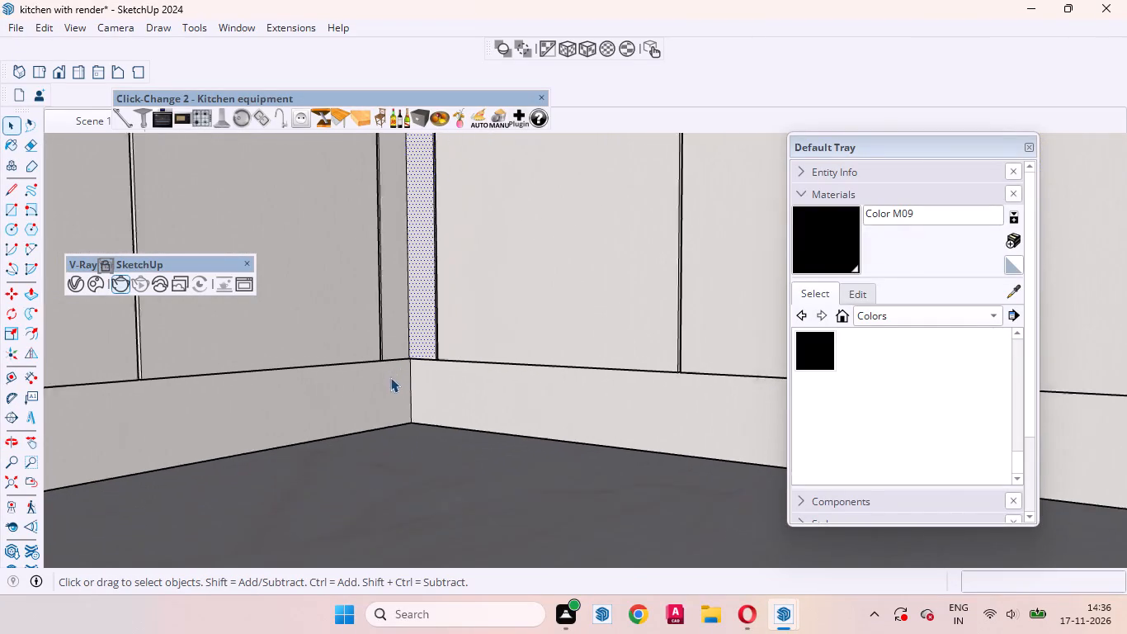
scroll(390, 377, down, 4)
scroll(400, 385, up, 1)
scroll(407, 386, down, 20)
scroll(407, 386, down, 4)
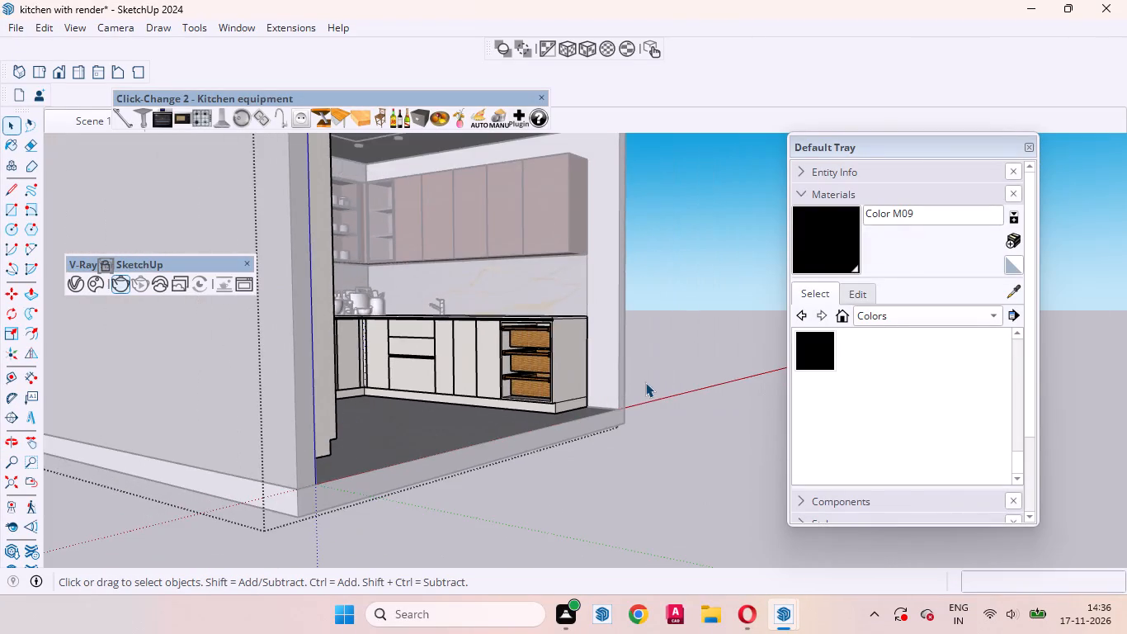
middle_drag(639, 391, 536, 485)
click(700, 358)
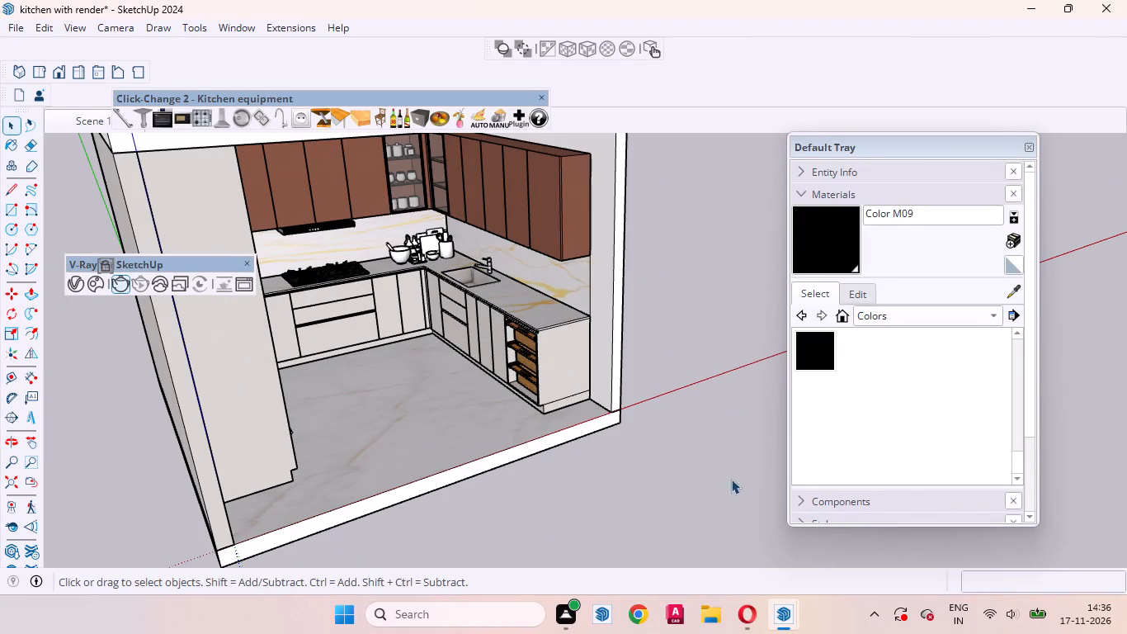
Check the kitchen render's progress in the V-Ray frame buffer, then minimise the frame buffer.
click(888, 525)
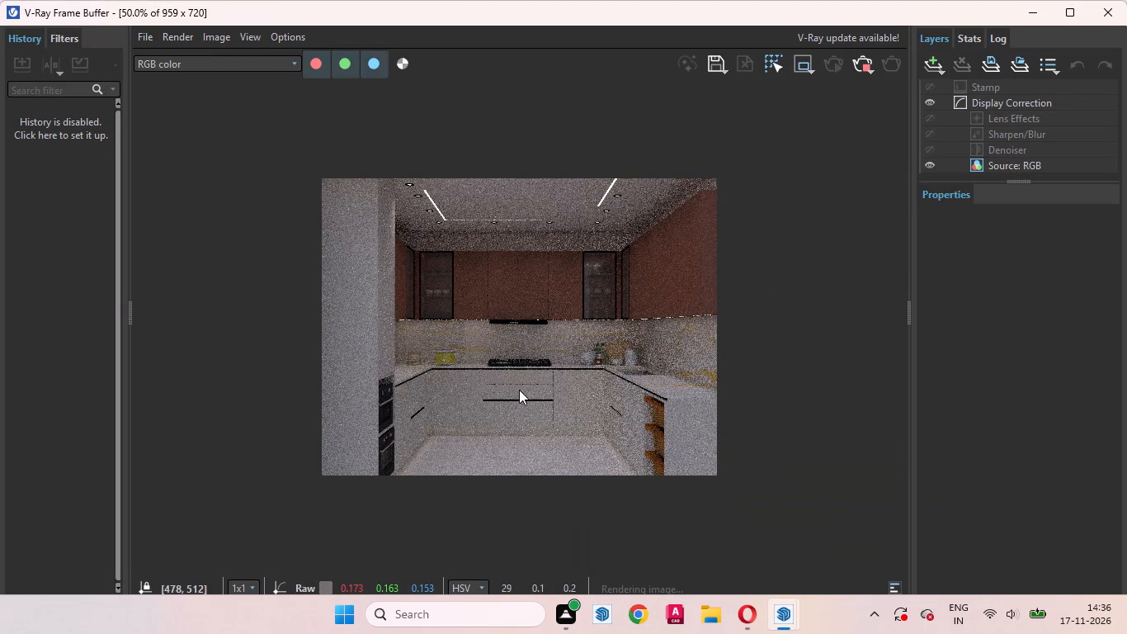
scroll(512, 393, up, 1)
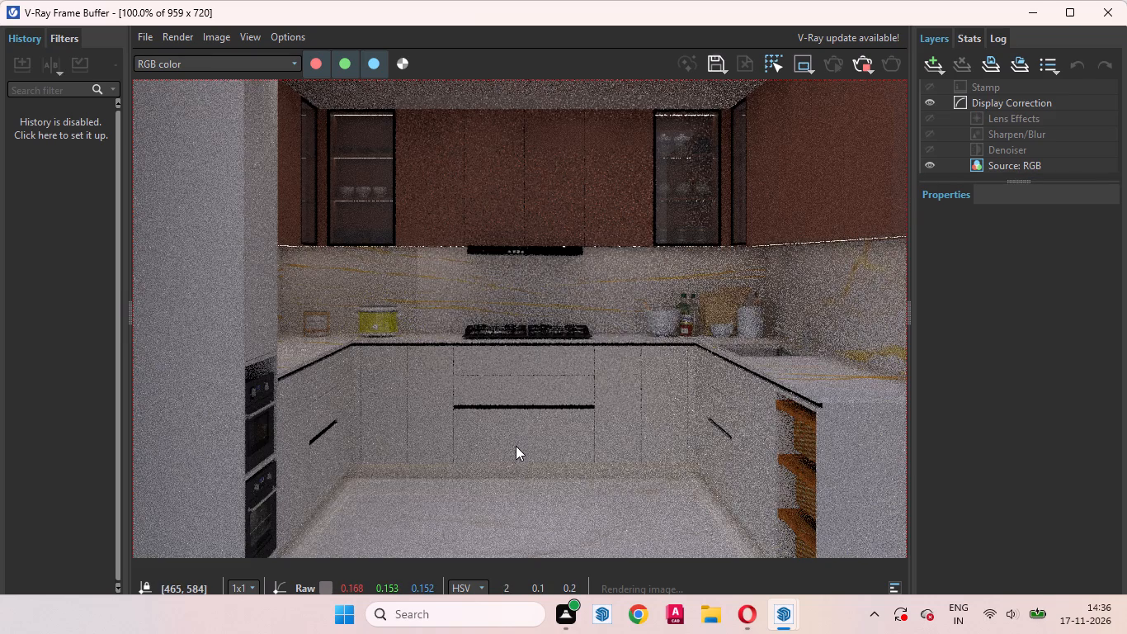
scroll(516, 449, down, 1)
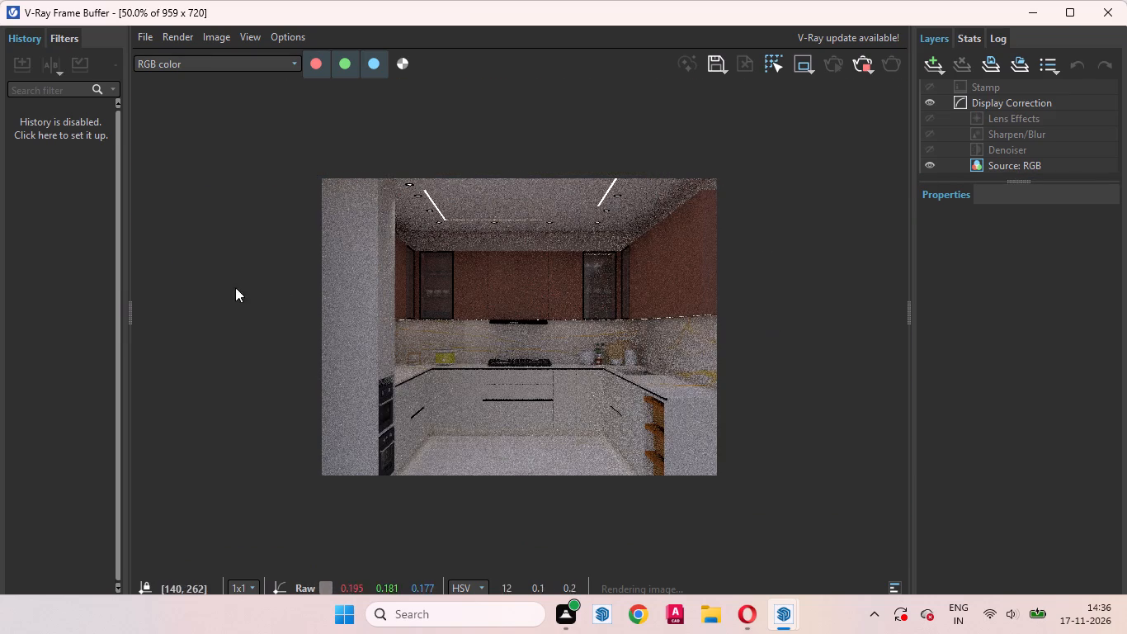
click(1023, 17)
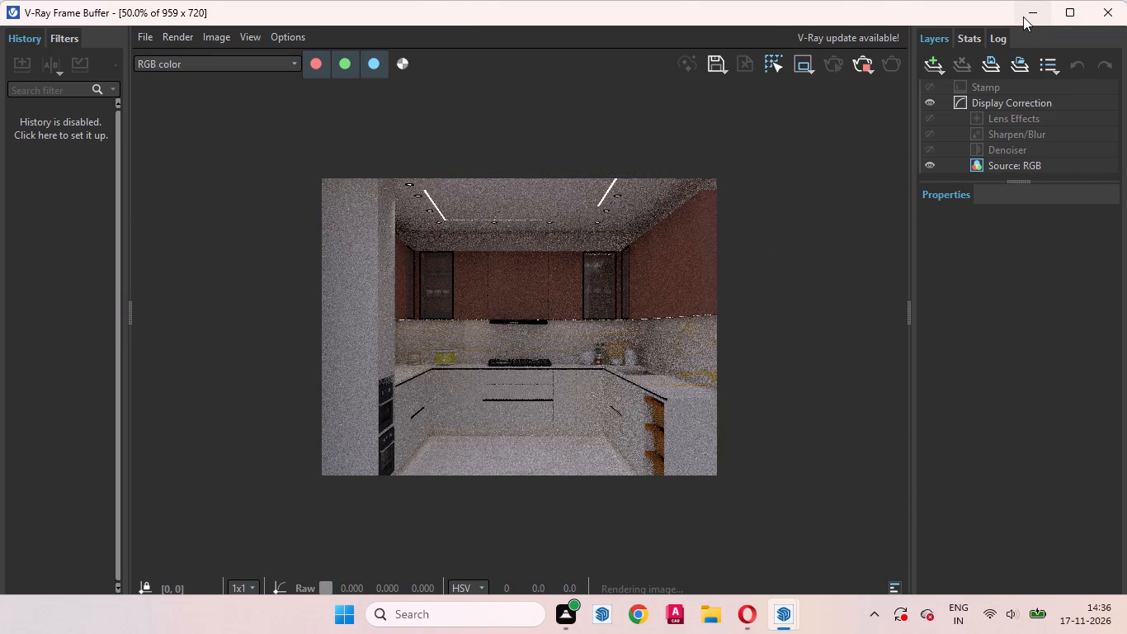
Draw a 10' by 10' rectangle on the ground along the red axis, beside the kitchen room.
scroll(299, 415, down, 5)
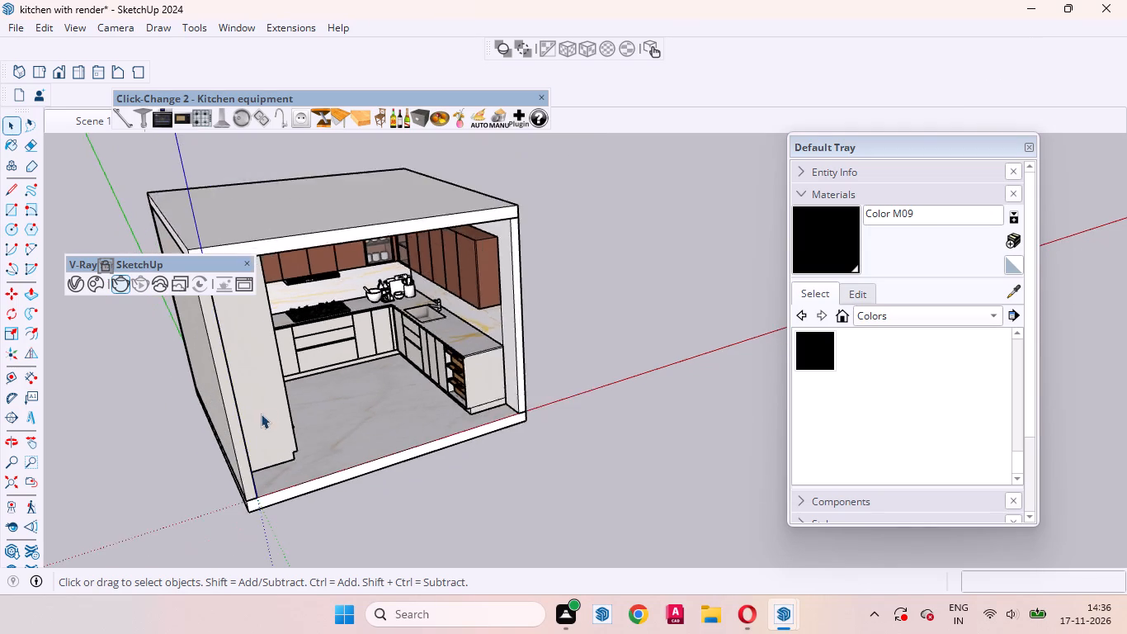
scroll(261, 414, down, 3)
middle_drag(595, 292, 470, 325)
scroll(422, 323, down, 9)
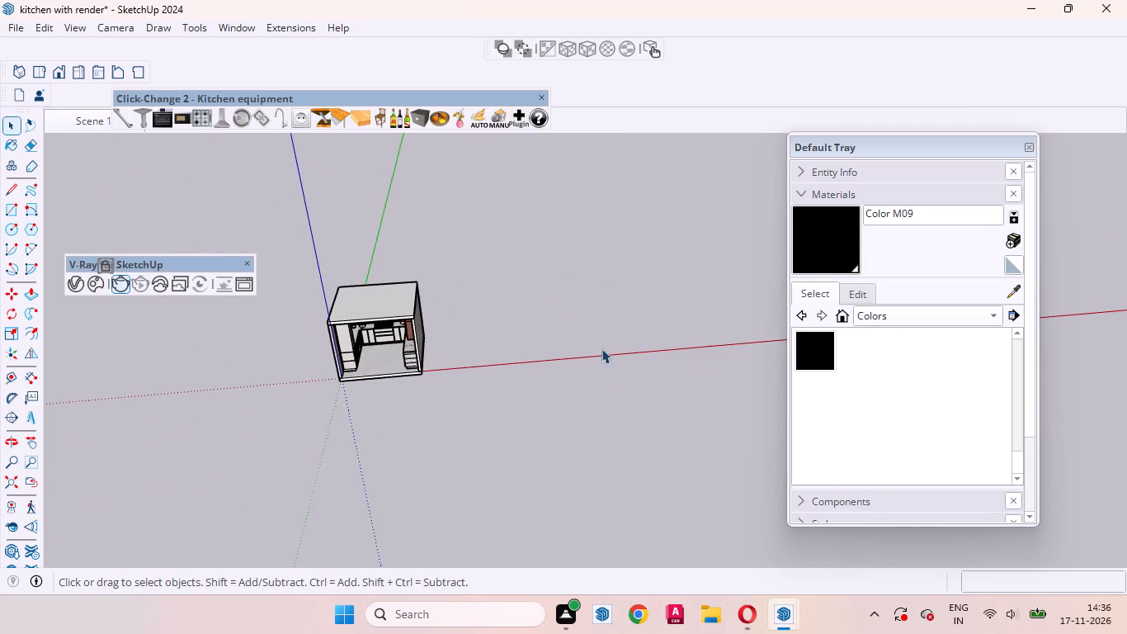
scroll(620, 321, up, 7)
key(r)
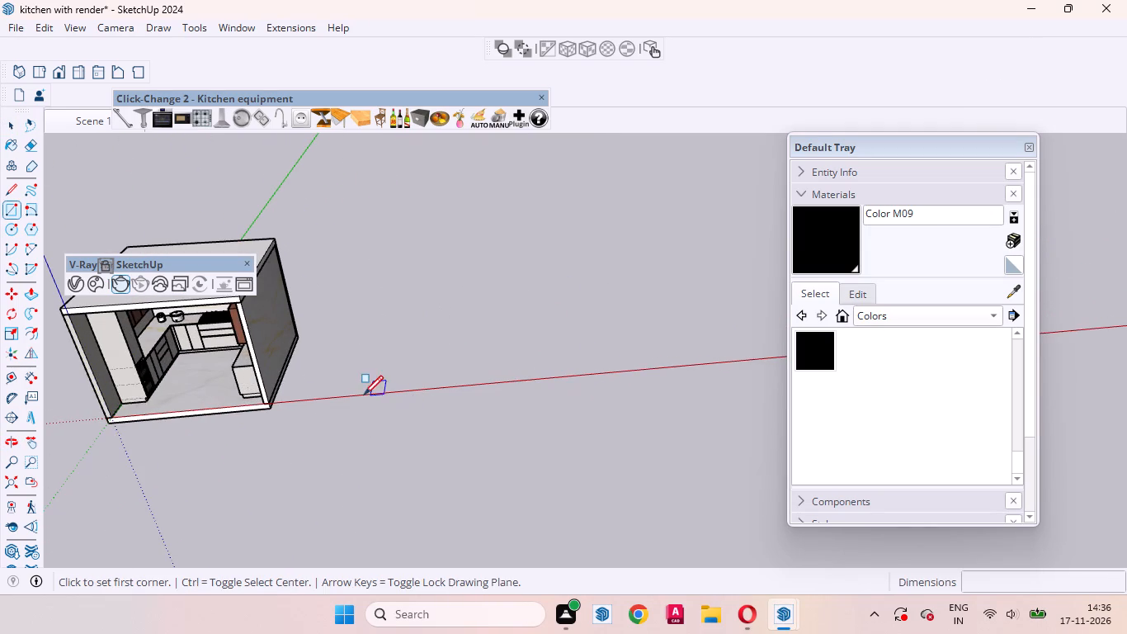
click(361, 395)
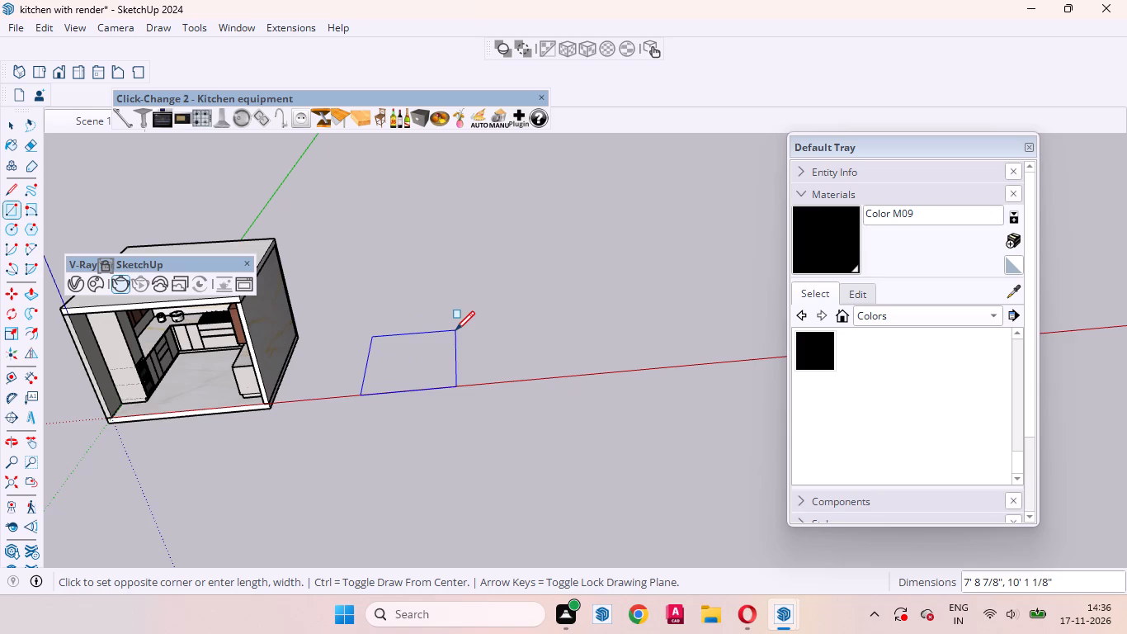
key(1)
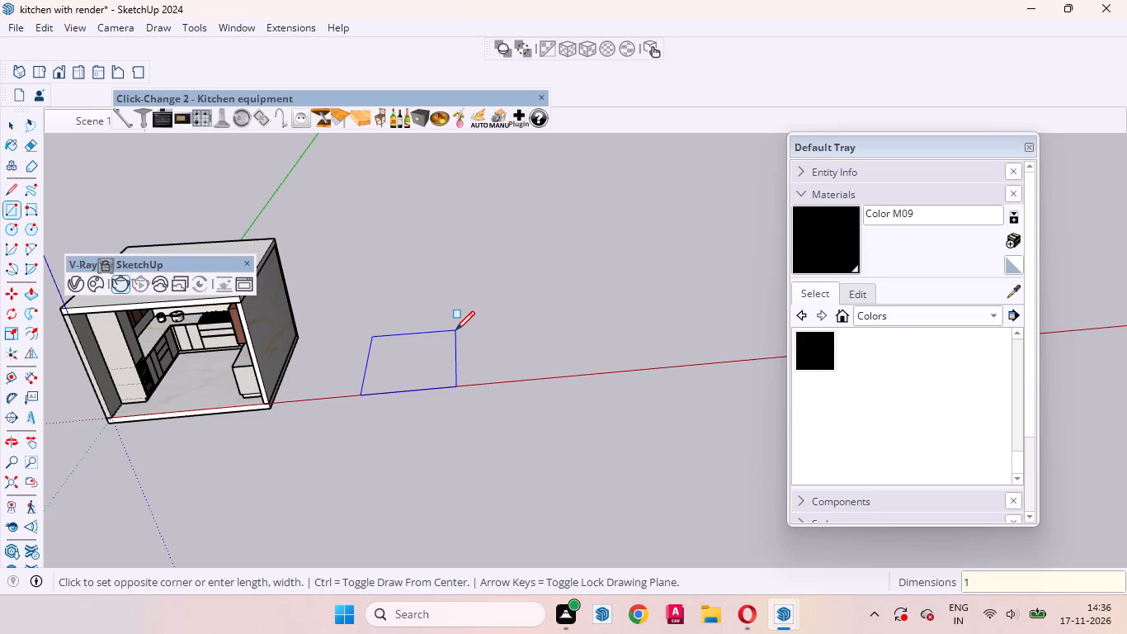
text(0',10')
key(Return)
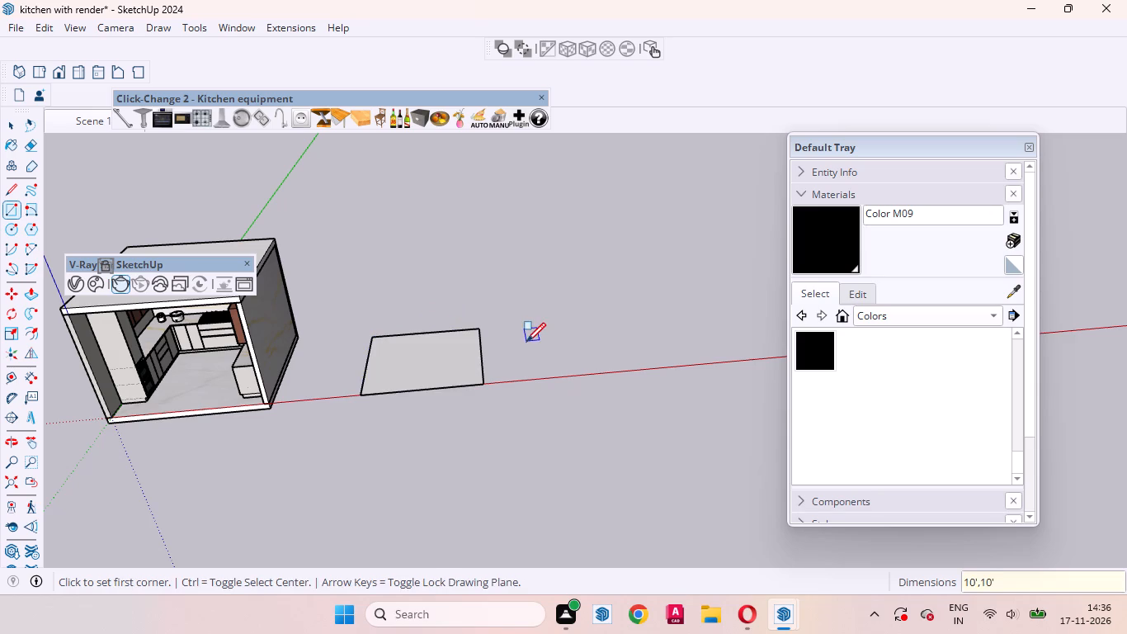
Push/pull the square face up by 6" to form a slab.
key(space)
click(431, 360)
middle_drag(526, 421, 487, 586)
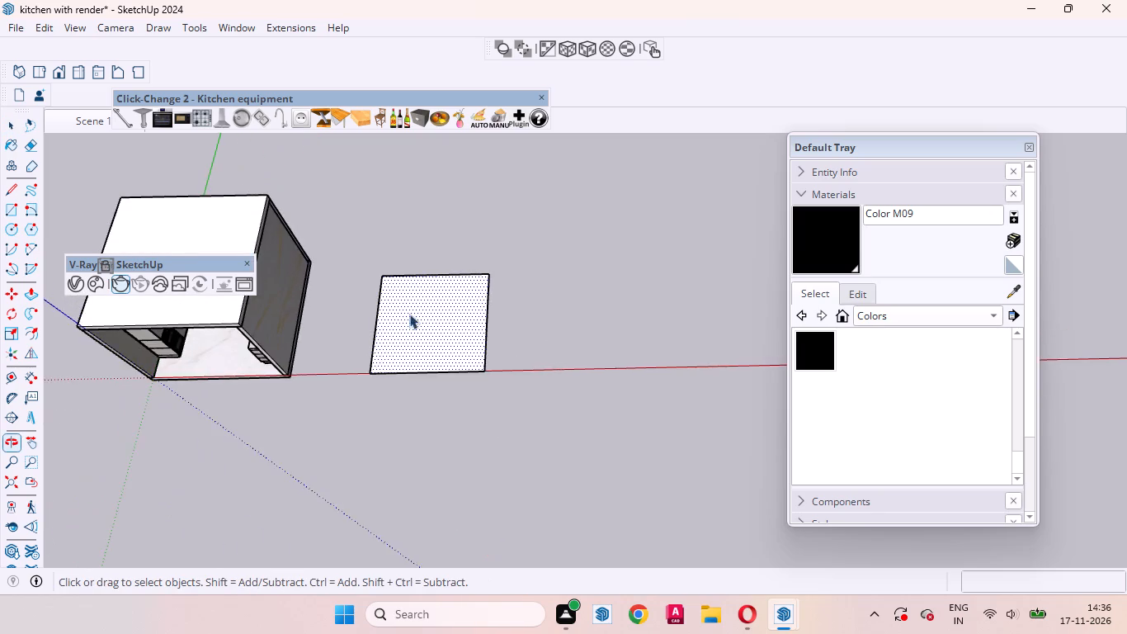
scroll(398, 307, up, 7)
key(p)
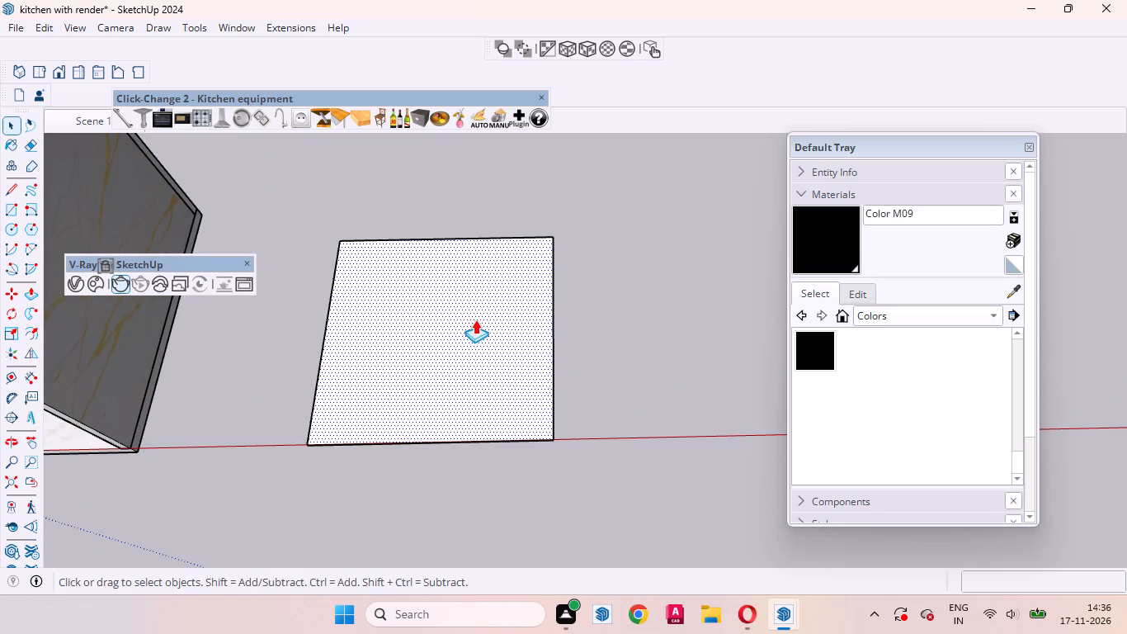
click(464, 350)
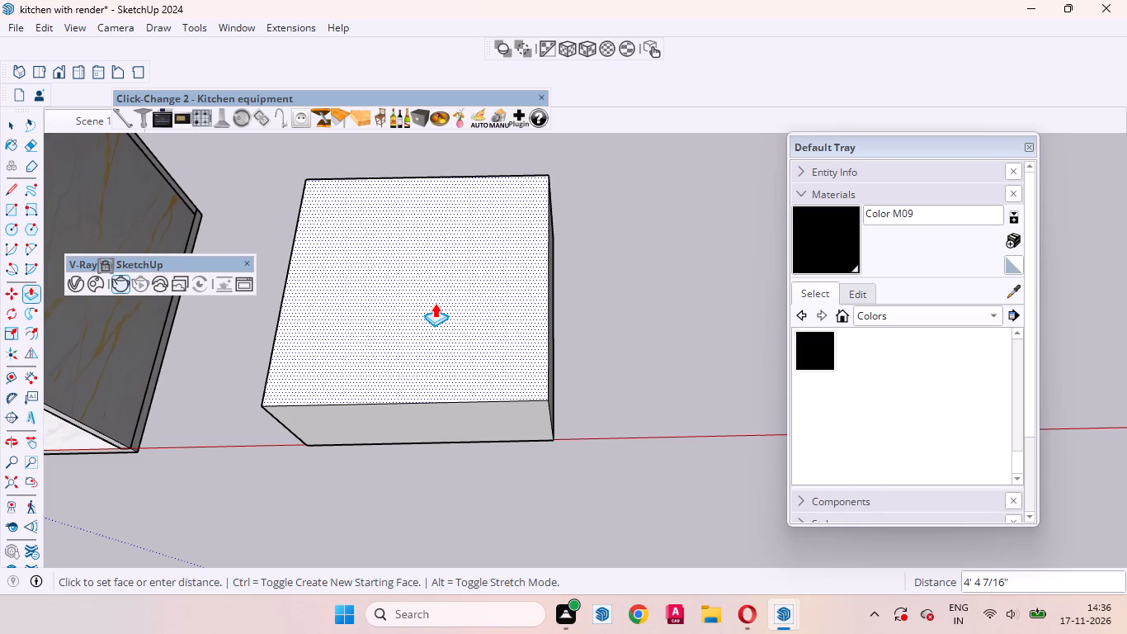
key(6)
key(Return)
key(space)
Make a group from all the faces and edges of the slab.
triple_click(494, 412)
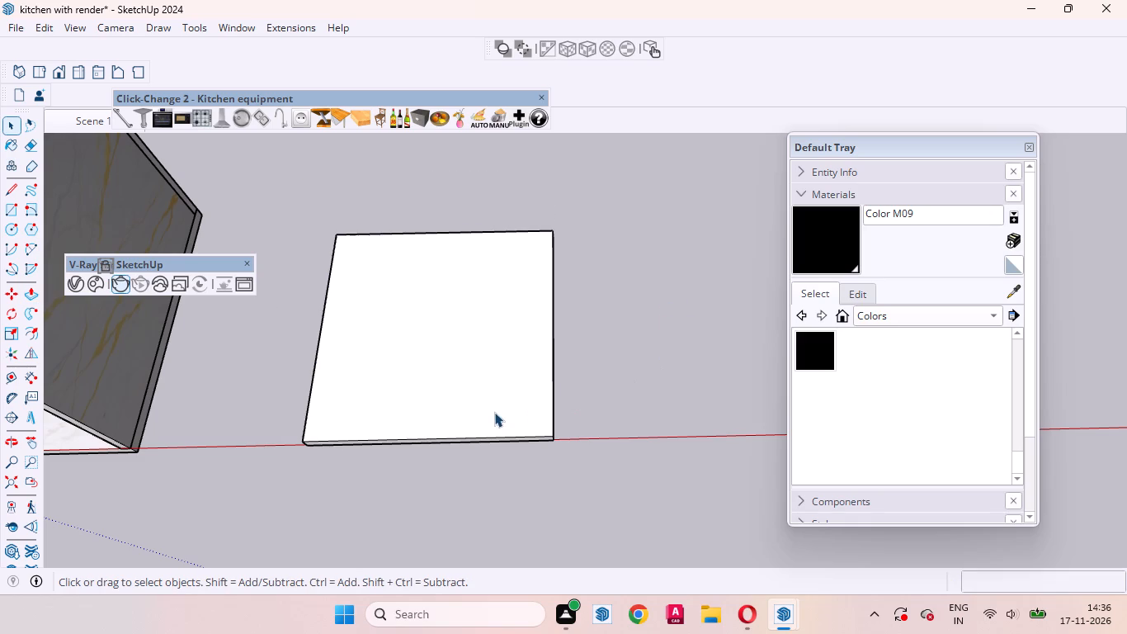
click(494, 412)
right_click(494, 412)
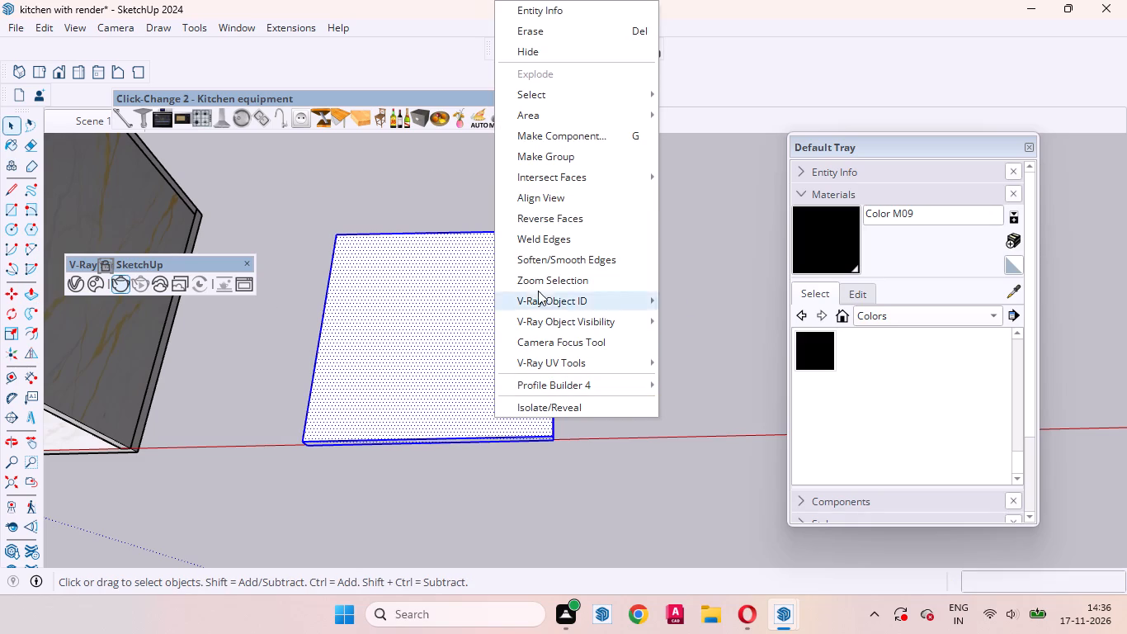
click(553, 160)
click(595, 336)
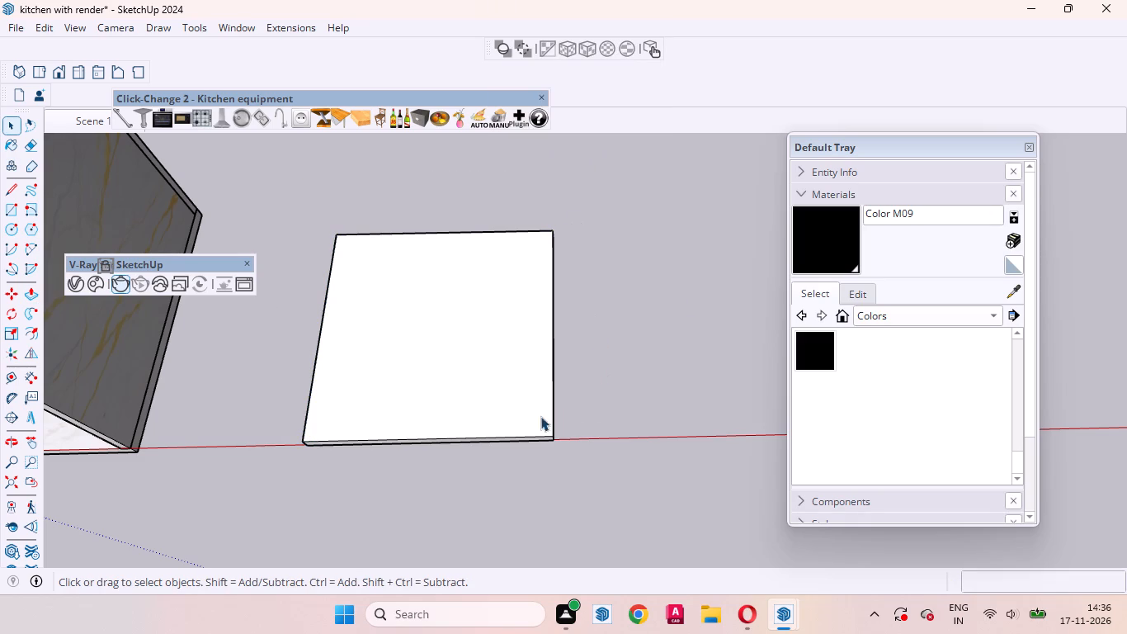
Examine the grouped slab from several sides and compare its edge with the kitchen's floor slab.
click(481, 395)
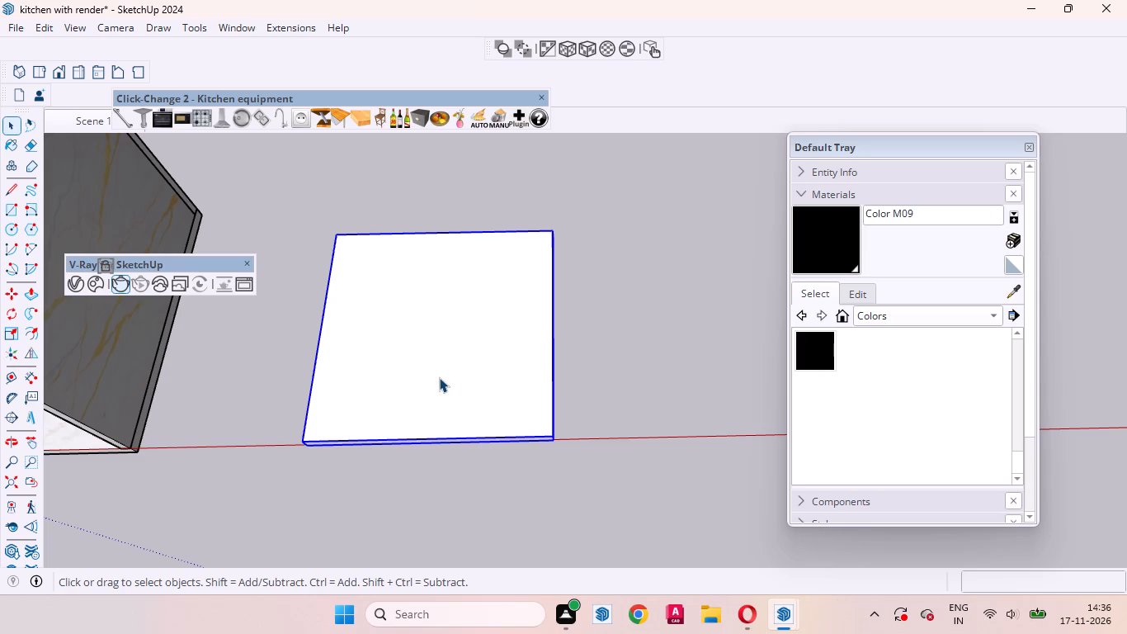
click(439, 377)
click(601, 401)
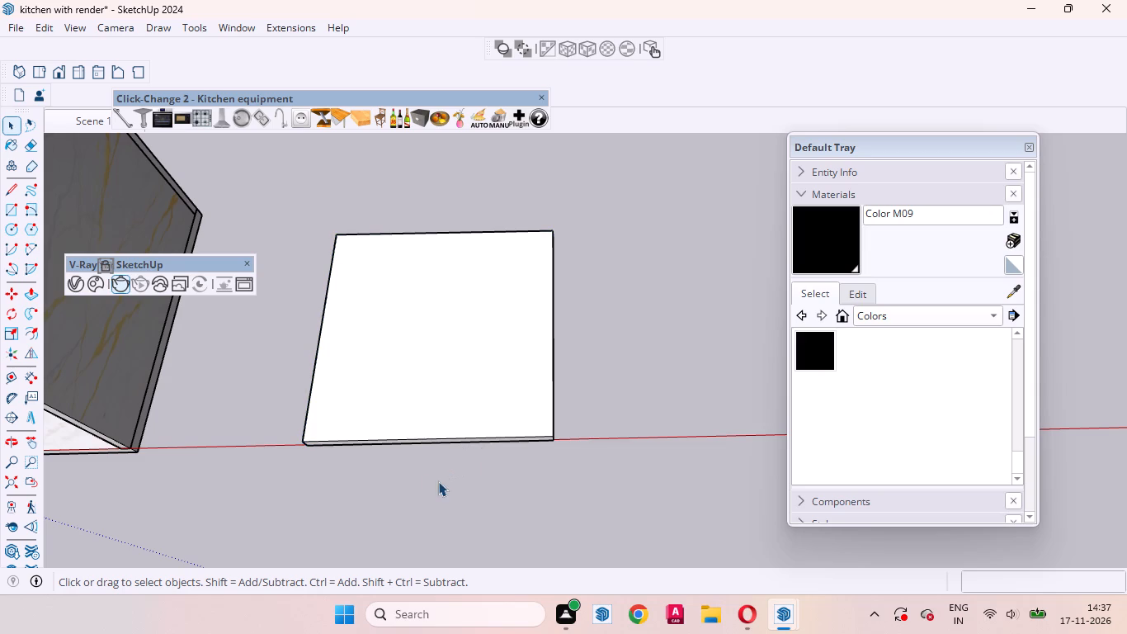
scroll(466, 464, up, 3)
scroll(528, 398, up, 3)
click(472, 392)
middle_drag(422, 463, 427, 414)
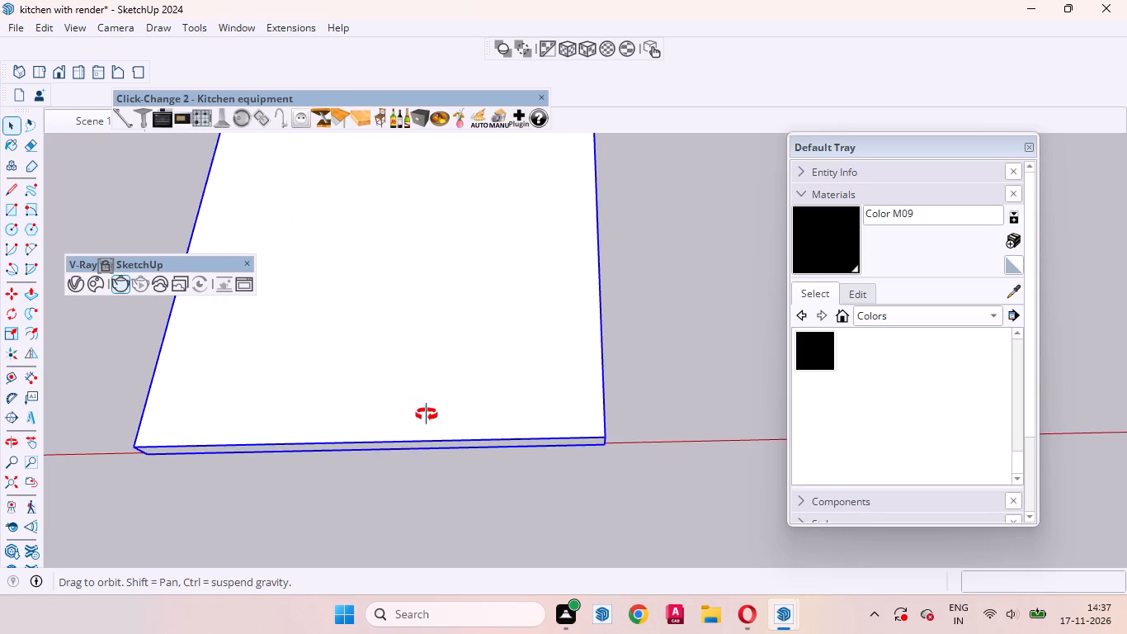
middle_drag(427, 414, 170, 327)
scroll(381, 314, up, 3)
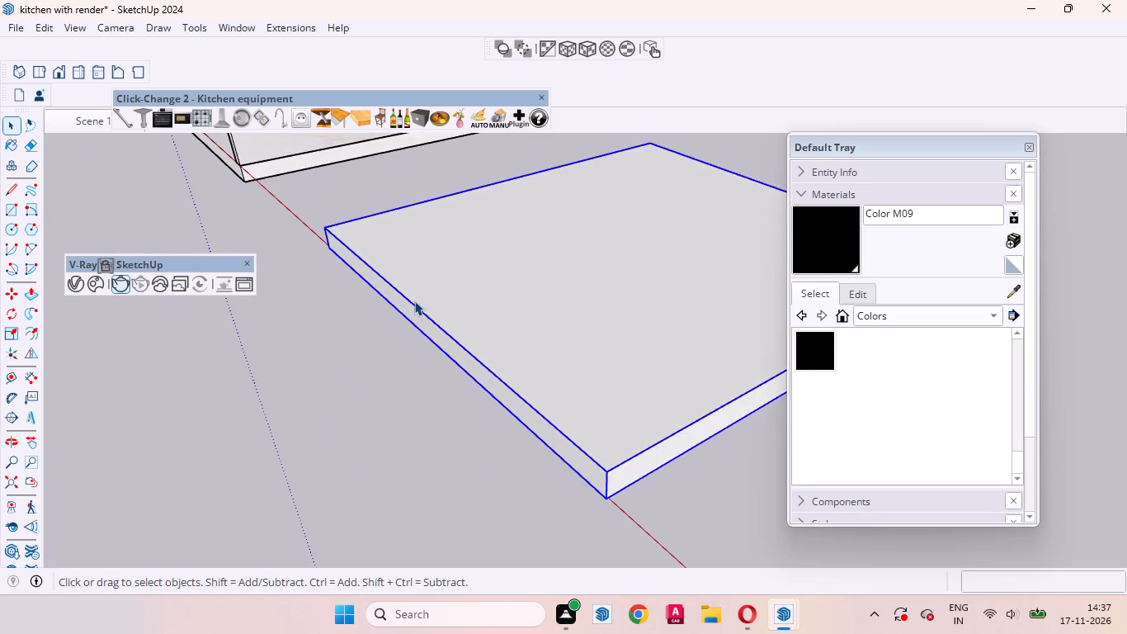
scroll(414, 300, up, 3)
middle_drag(535, 454, 747, 433)
scroll(521, 418, up, 1)
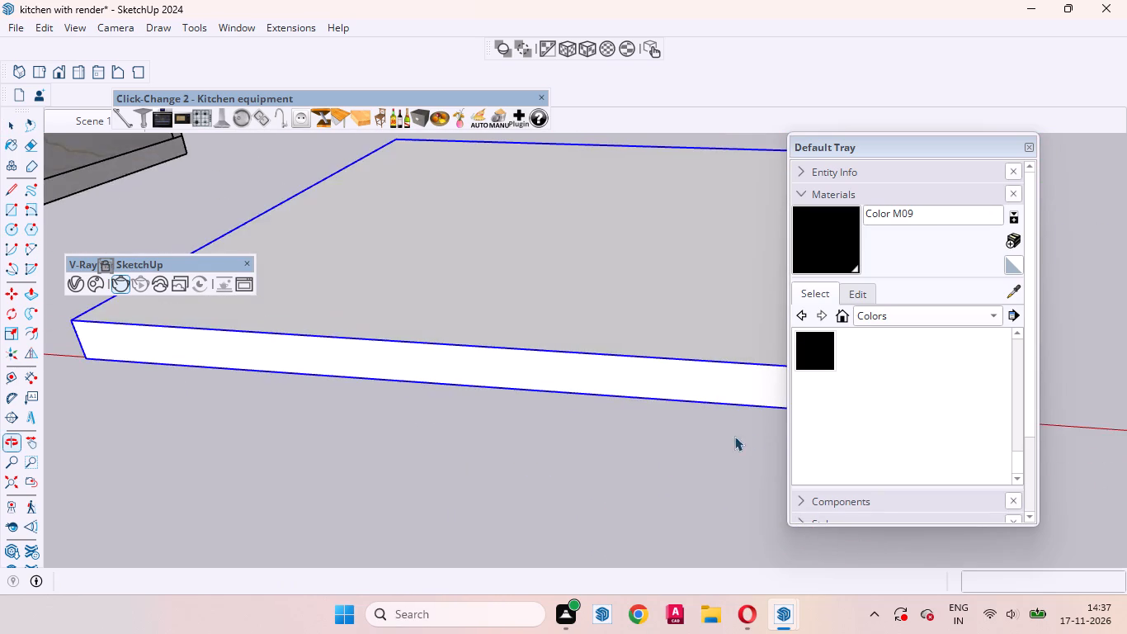
scroll(762, 450, down, 11)
scroll(237, 435, up, 6)
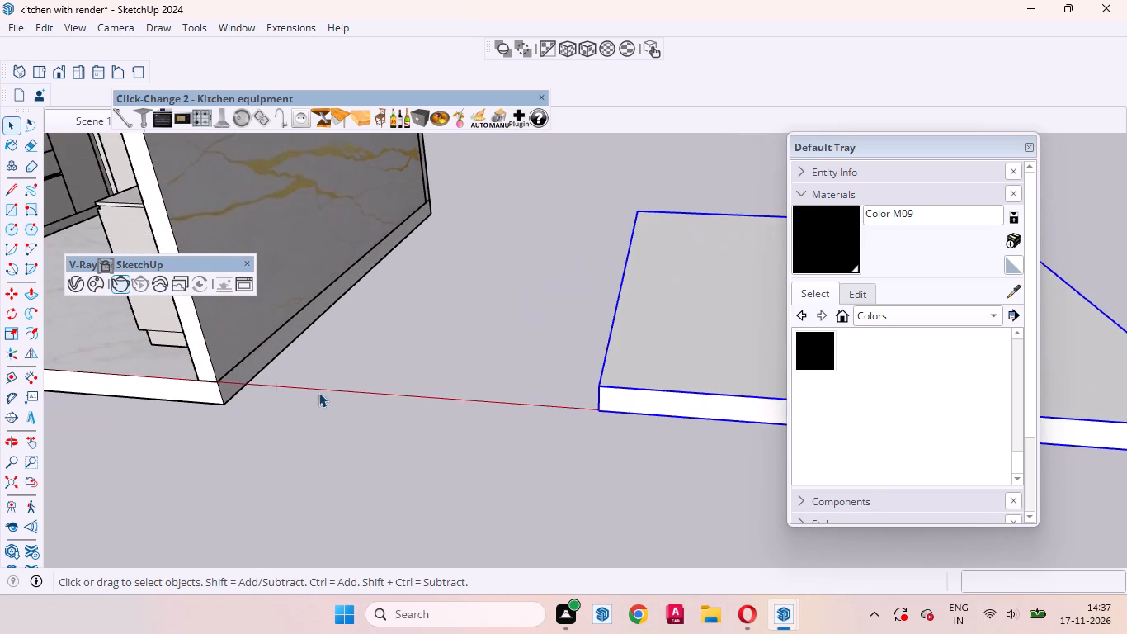
scroll(389, 428, up, 1)
middle_drag(389, 428, 272, 304)
middle_drag(65, 296, 167, 319)
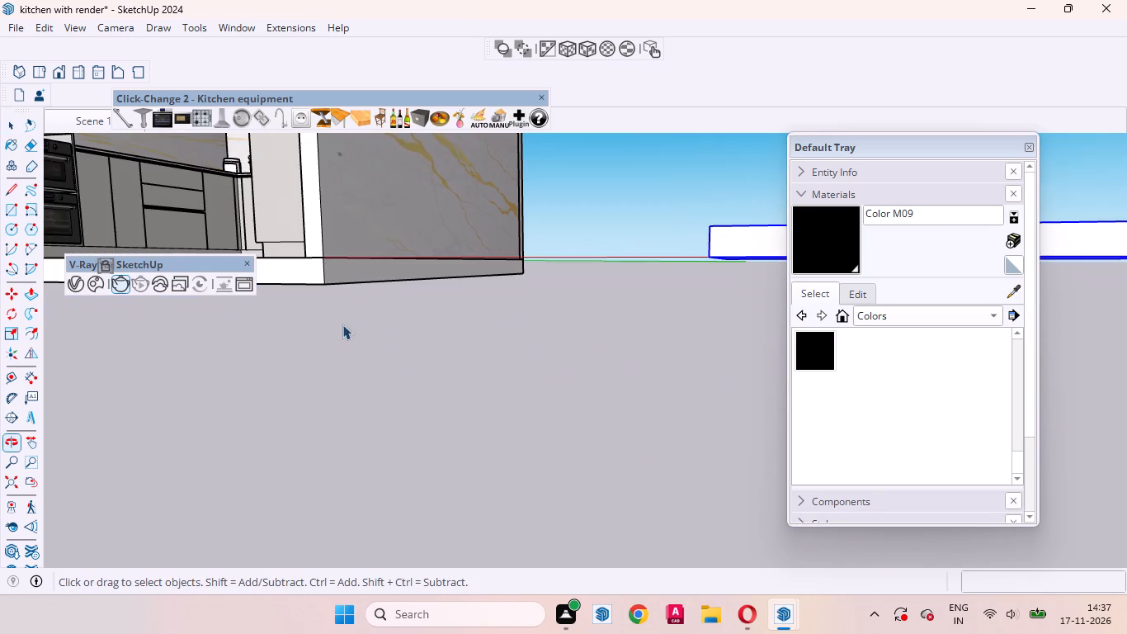
scroll(516, 438, down, 7)
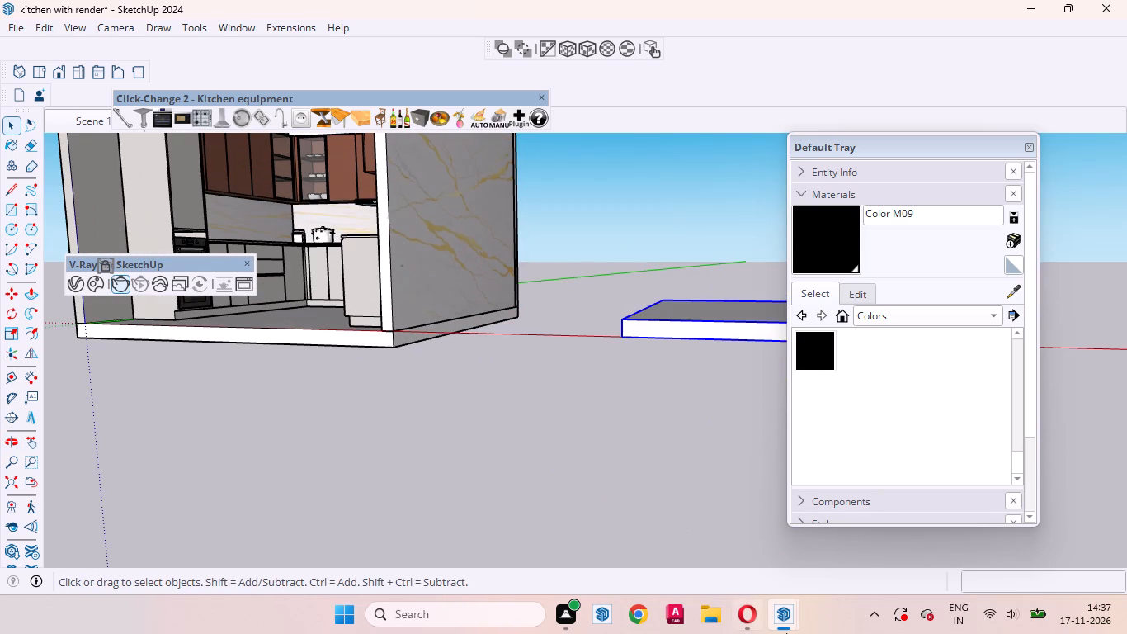
Check the kitchen render again in the V-Ray frame buffer, dismiss the disk notification, and minimise the frame buffer.
click(913, 563)
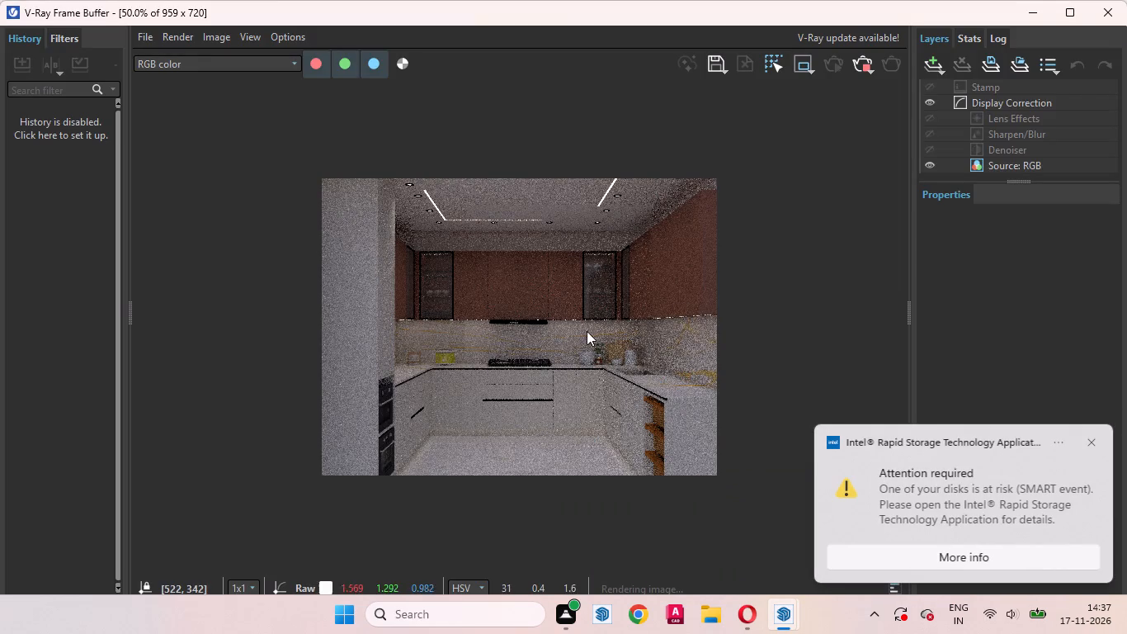
click(1091, 440)
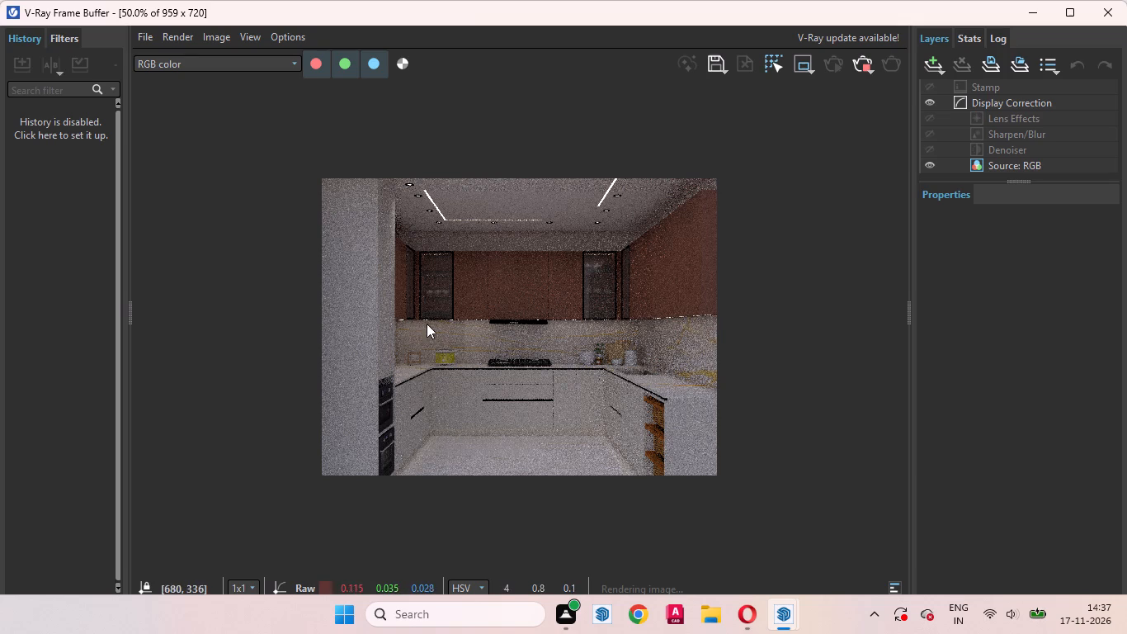
click(1030, 17)
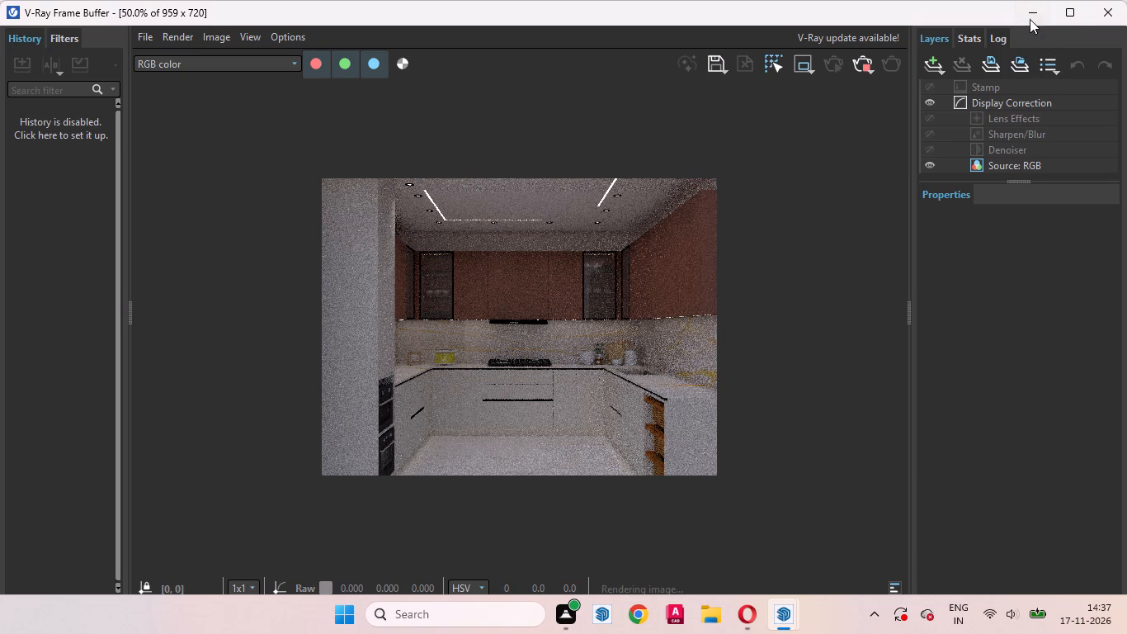
Place two perpendicular Tape Measure guides across the slab's top, crossing at its centre 5' from the edges.
scroll(526, 424, down, 9)
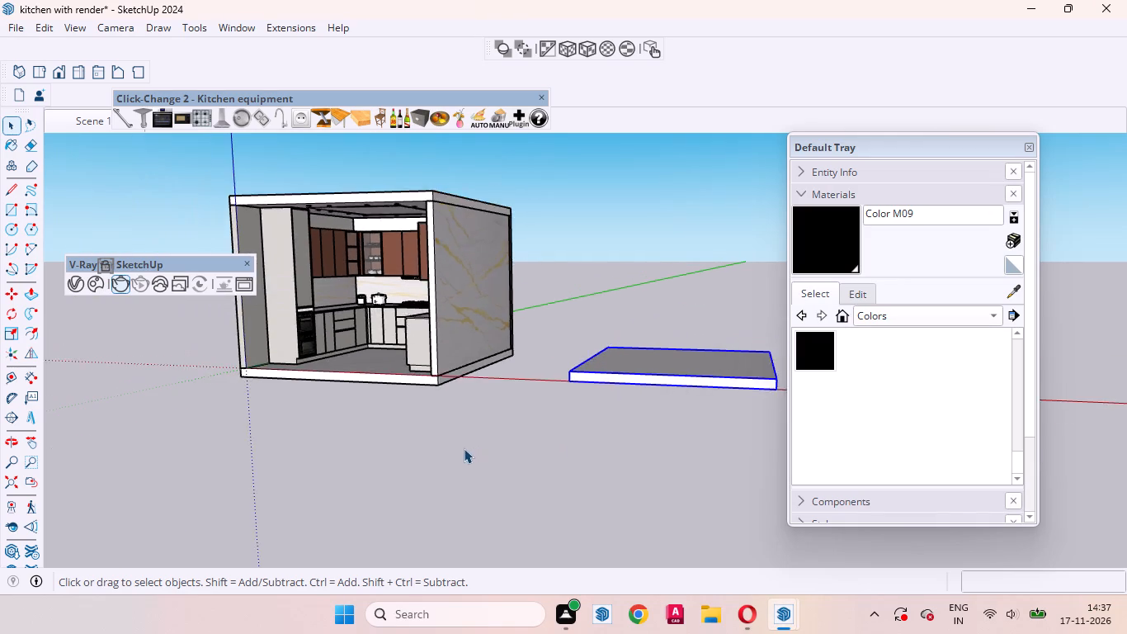
scroll(464, 448, down, 2)
middle_drag(598, 392, 653, 547)
scroll(664, 449, up, 7)
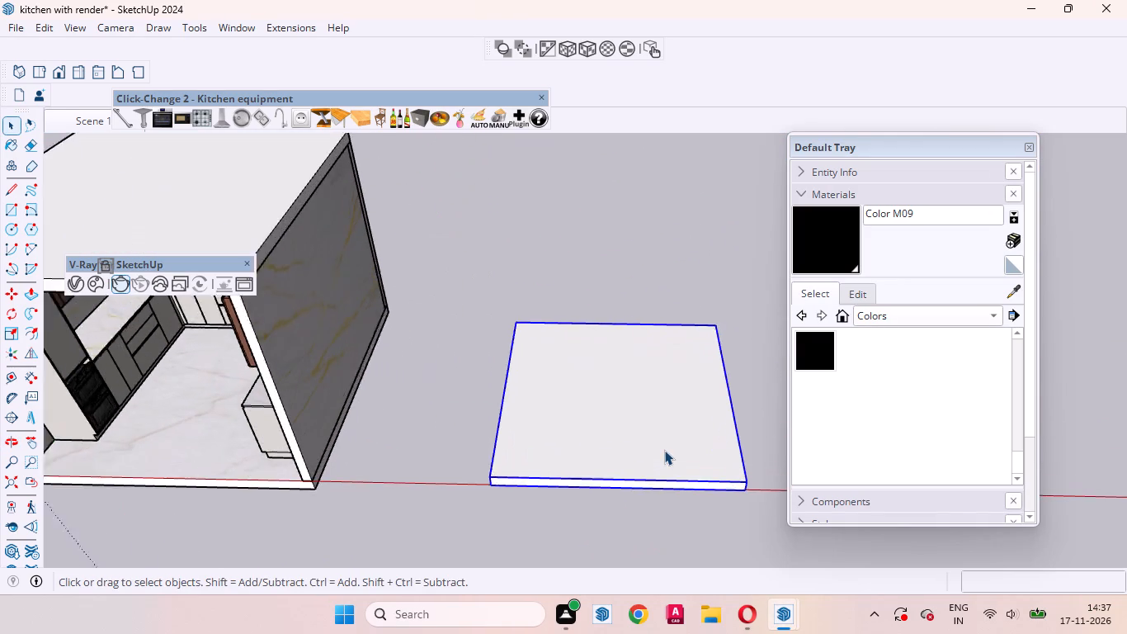
key(t)
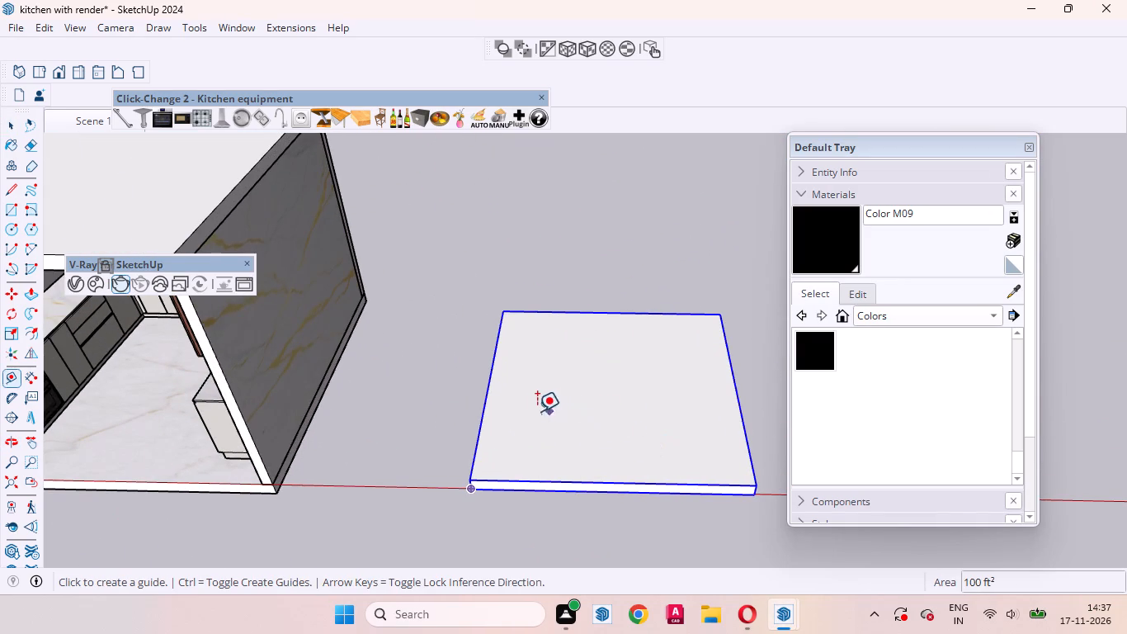
click(488, 405)
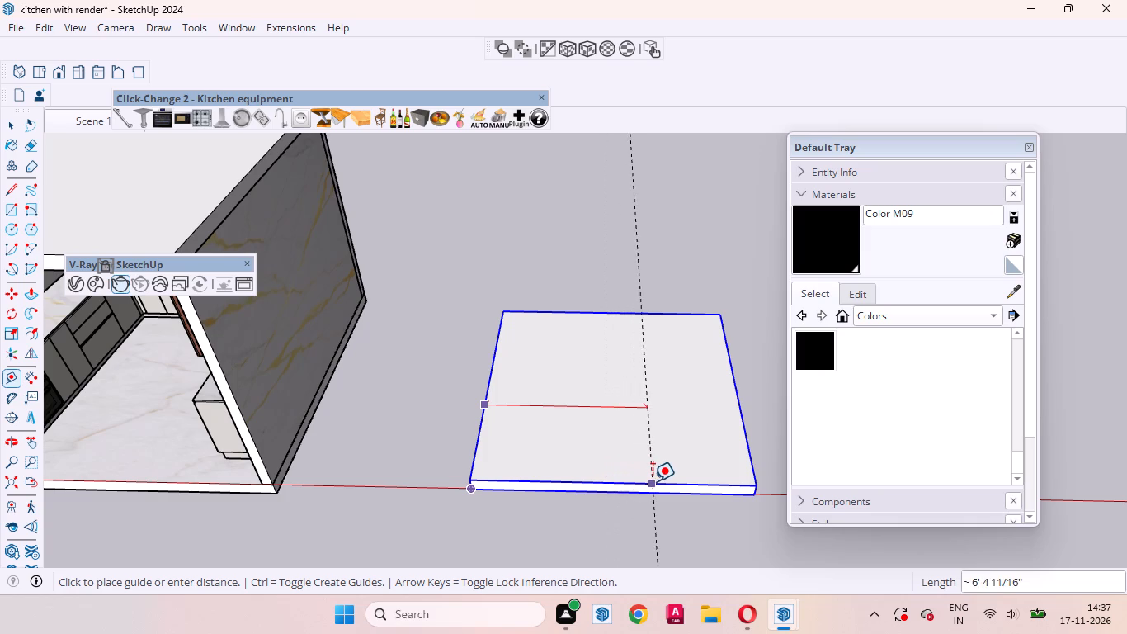
click(612, 483)
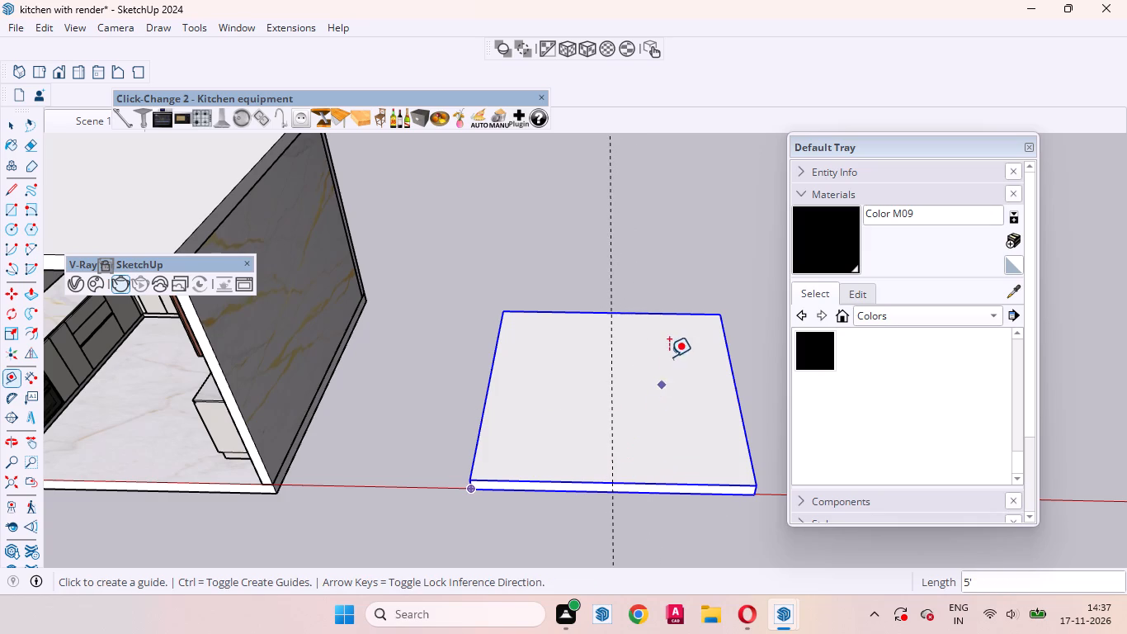
click(563, 311)
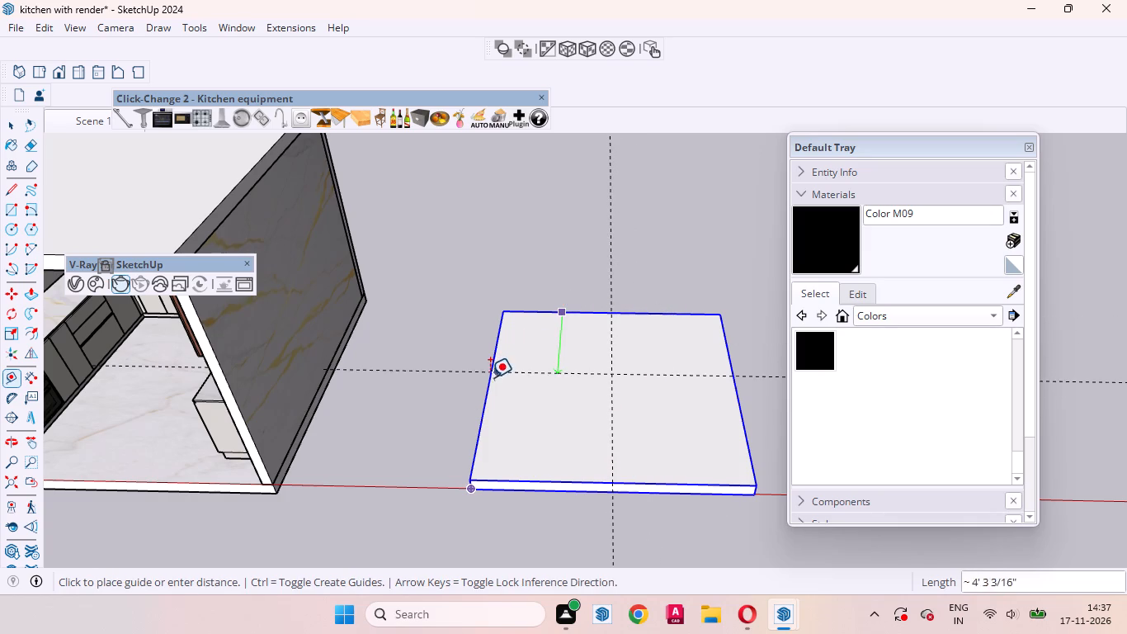
click(488, 387)
key(space)
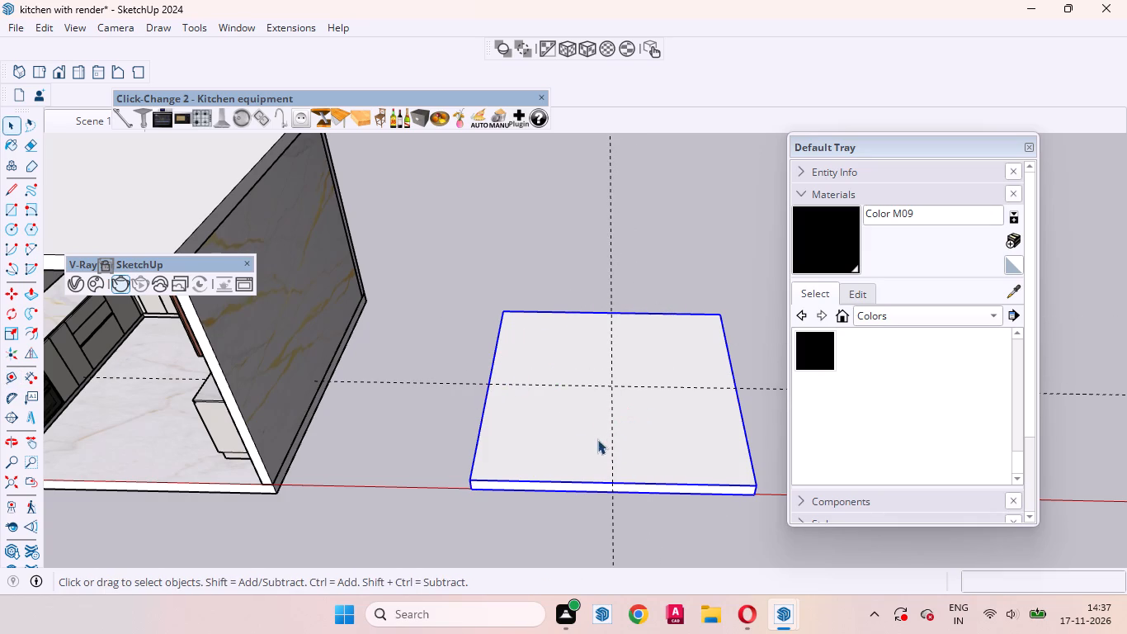
Inside the slab group, draw a 100-sided circle of 5' radius on the top face, centred on the guide intersection.
scroll(526, 402, down, 4)
middle_drag(620, 423, 611, 547)
scroll(590, 405, up, 3)
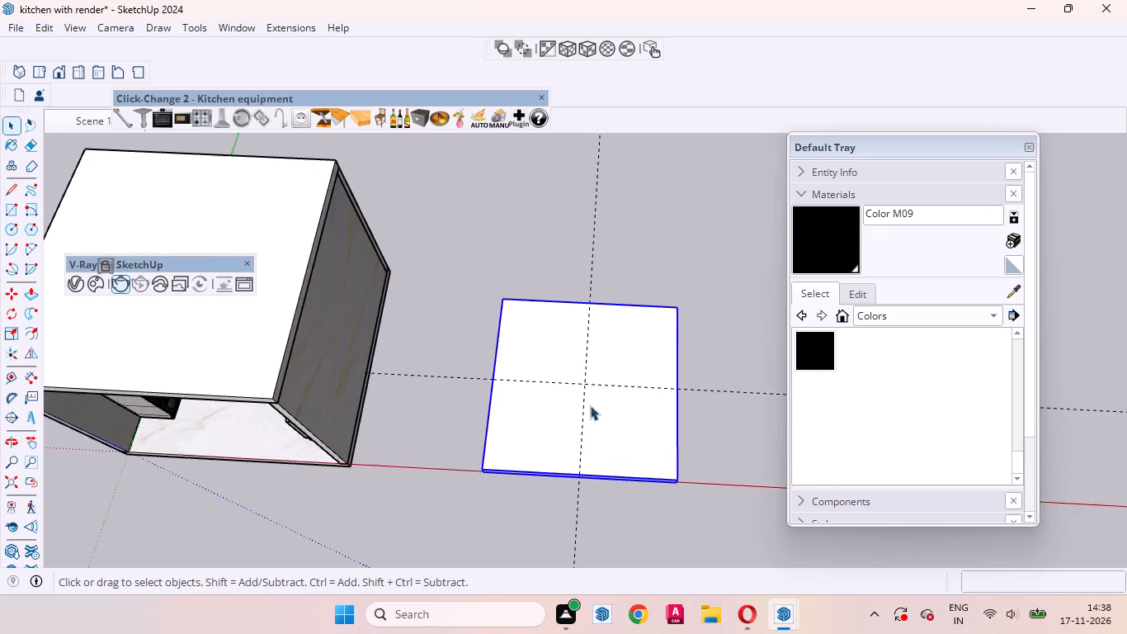
scroll(590, 405, up, 4)
click(468, 413)
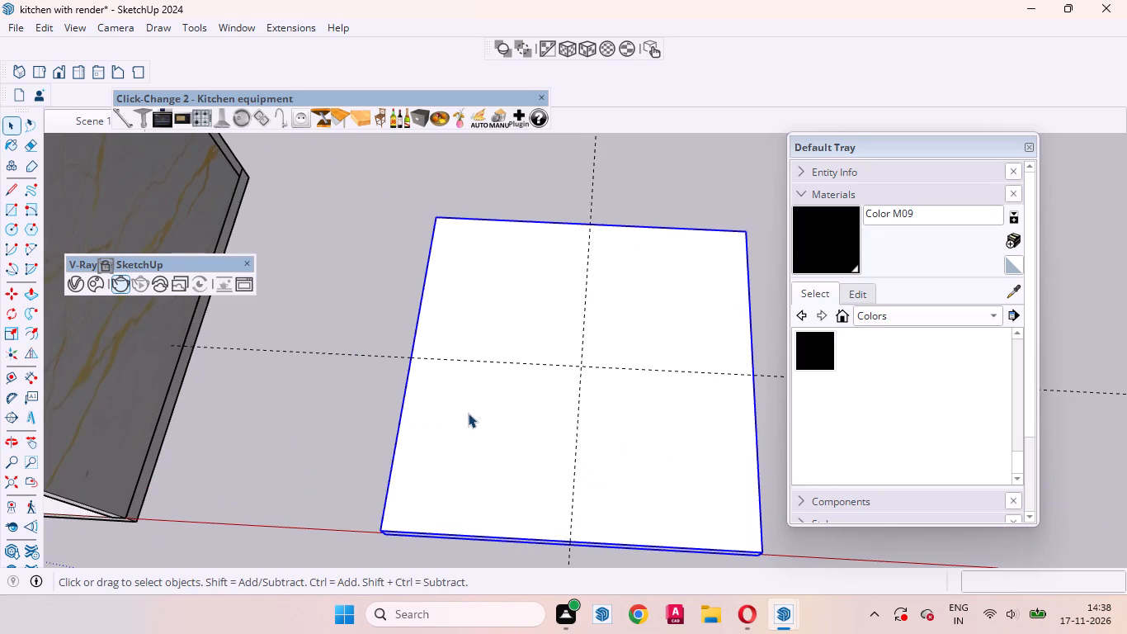
click(468, 413)
click(535, 421)
double_click(539, 421)
triple_click(499, 310)
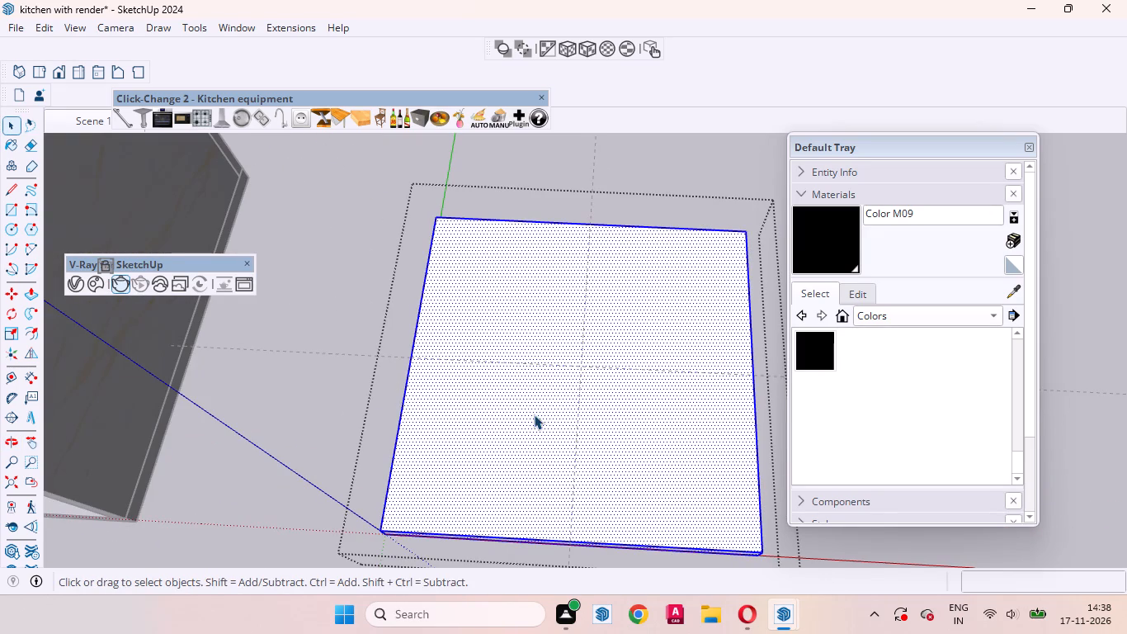
click(534, 414)
key(c)
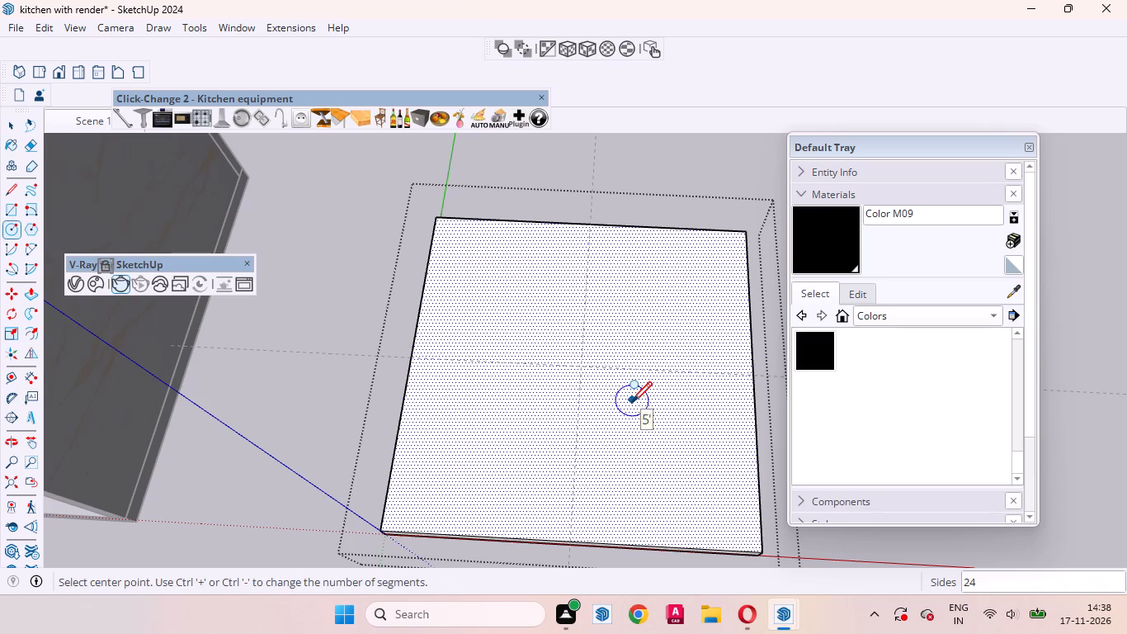
key(1)
key(0)
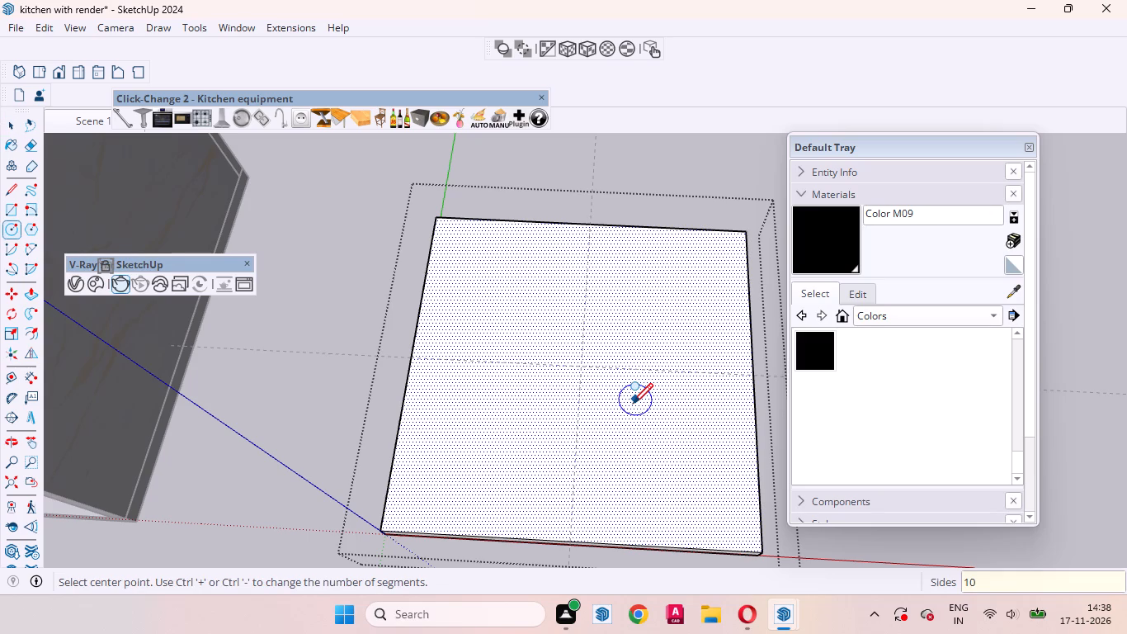
key(0)
key(Return)
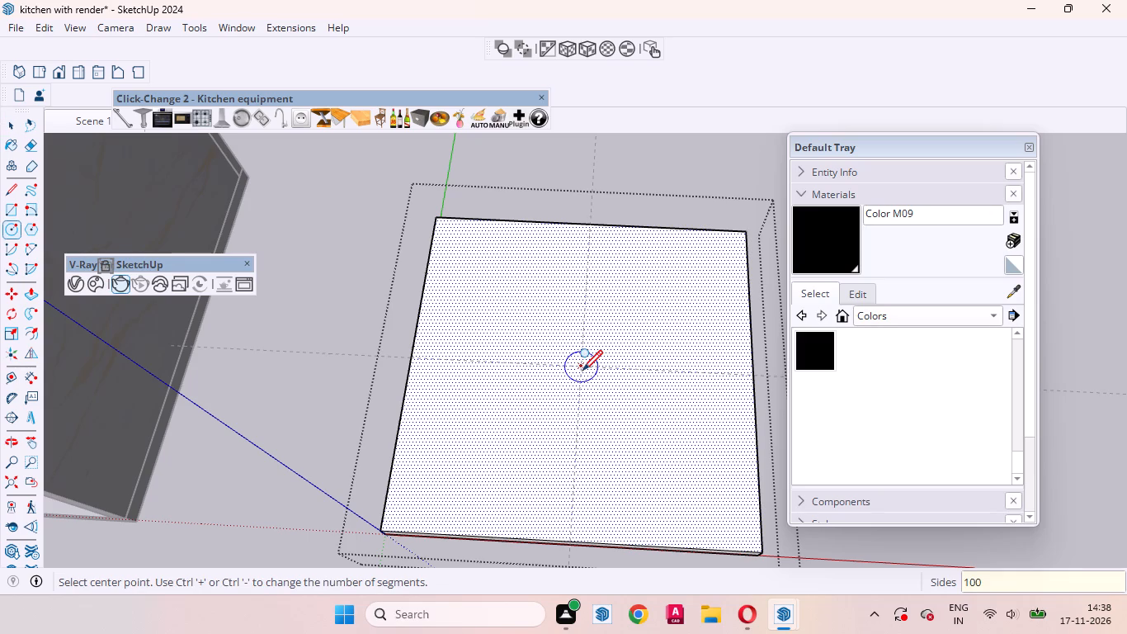
click(582, 367)
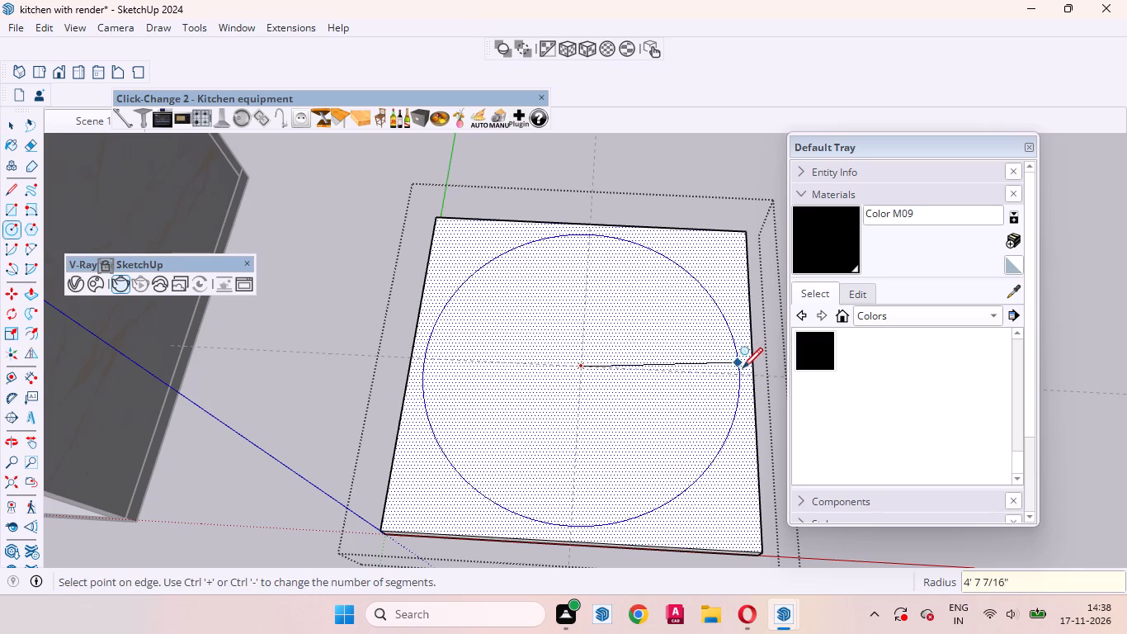
click(748, 372)
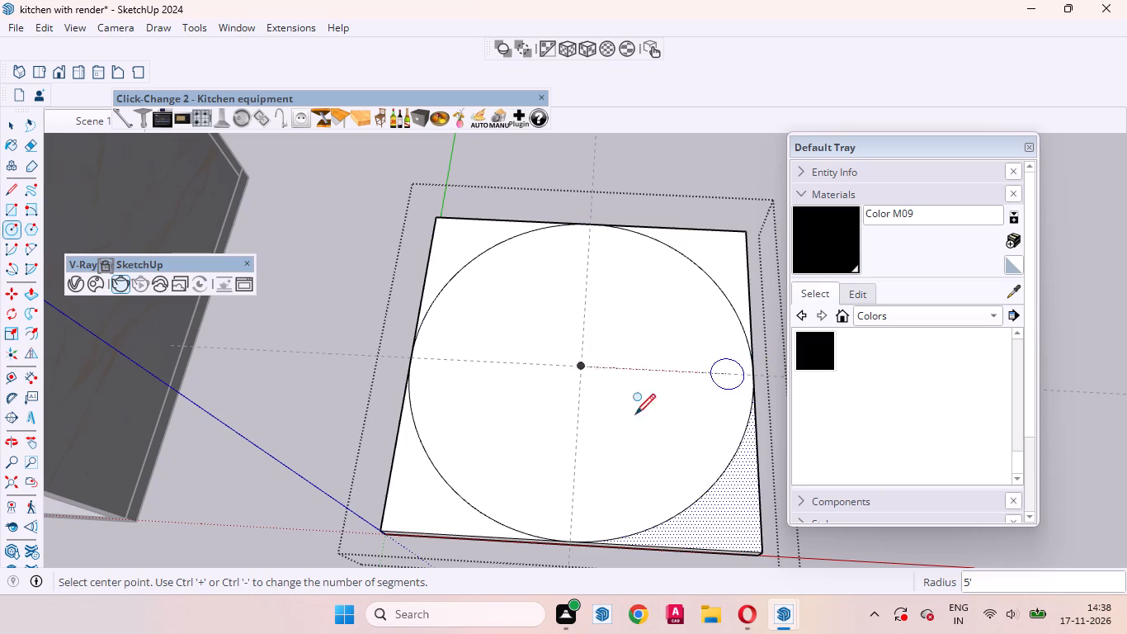
key(space)
Draw a concentric circle with a radius of about 2' 8" inside the 5' circle on the slab's top.
click(538, 421)
scroll(425, 414, down, 3)
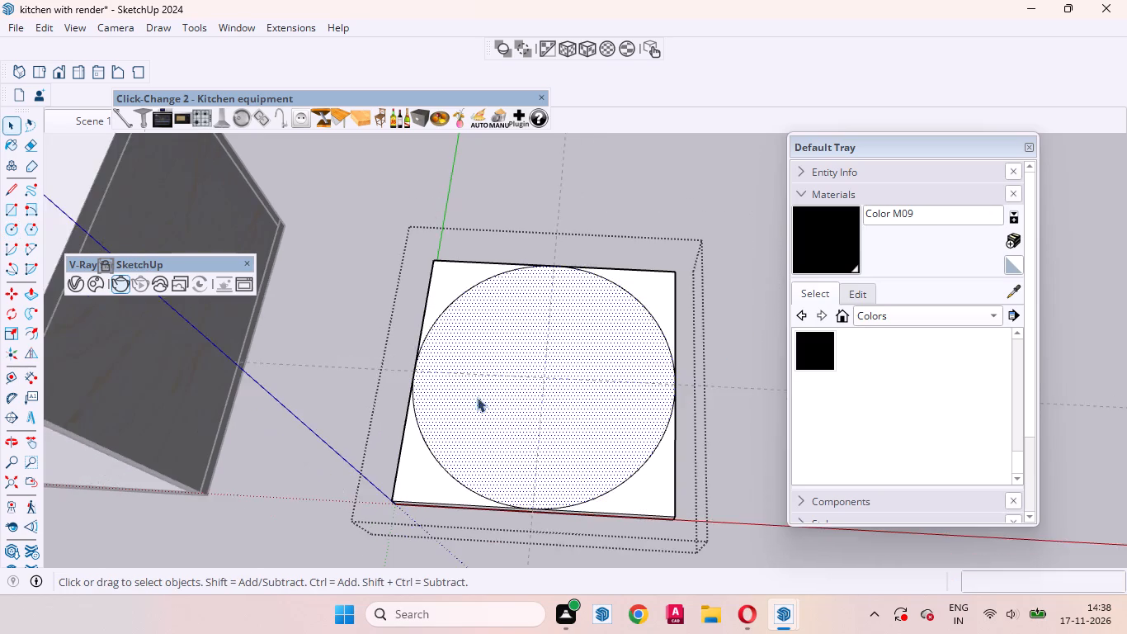
scroll(537, 400, down, 2)
scroll(640, 445, up, 6)
middle_drag(625, 458, 744, 298)
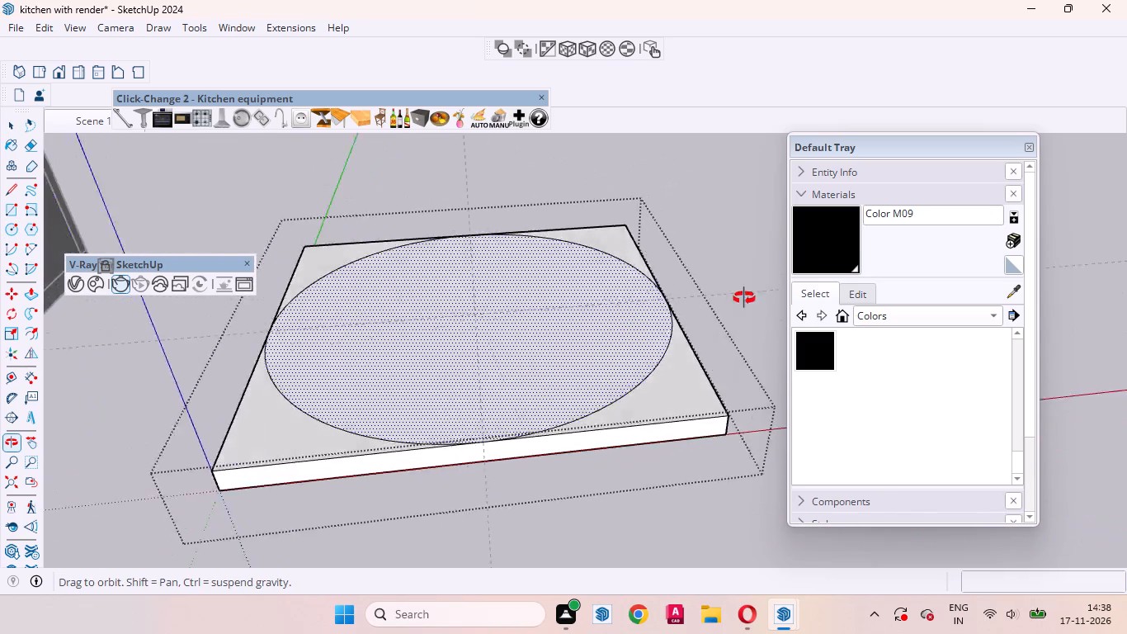
middle_drag(744, 298, 678, 544)
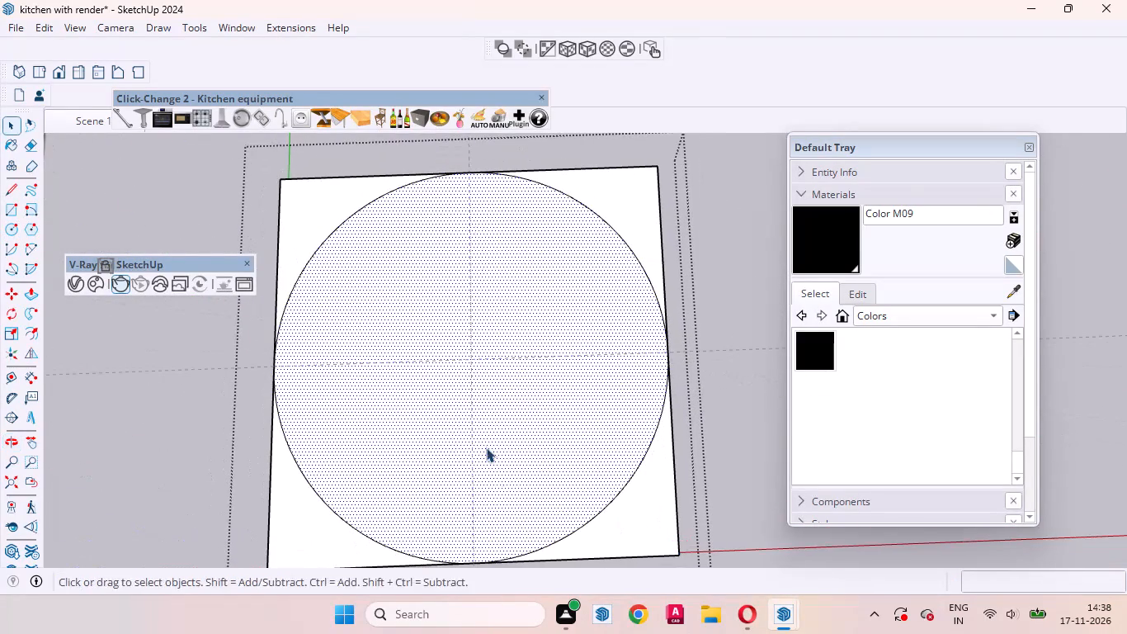
key(c)
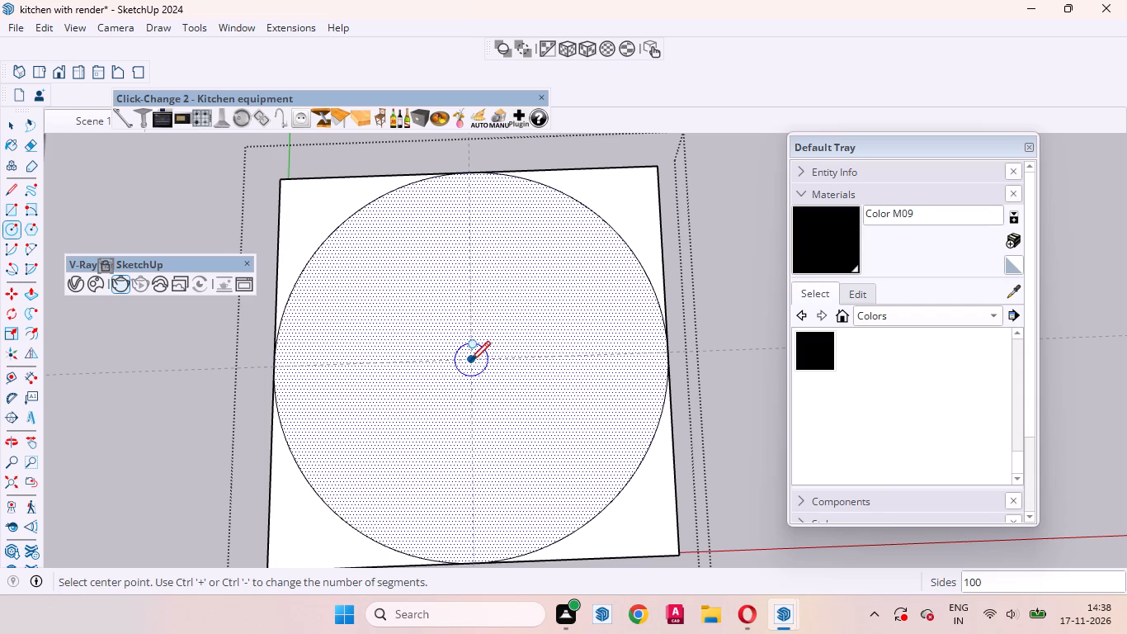
click(470, 359)
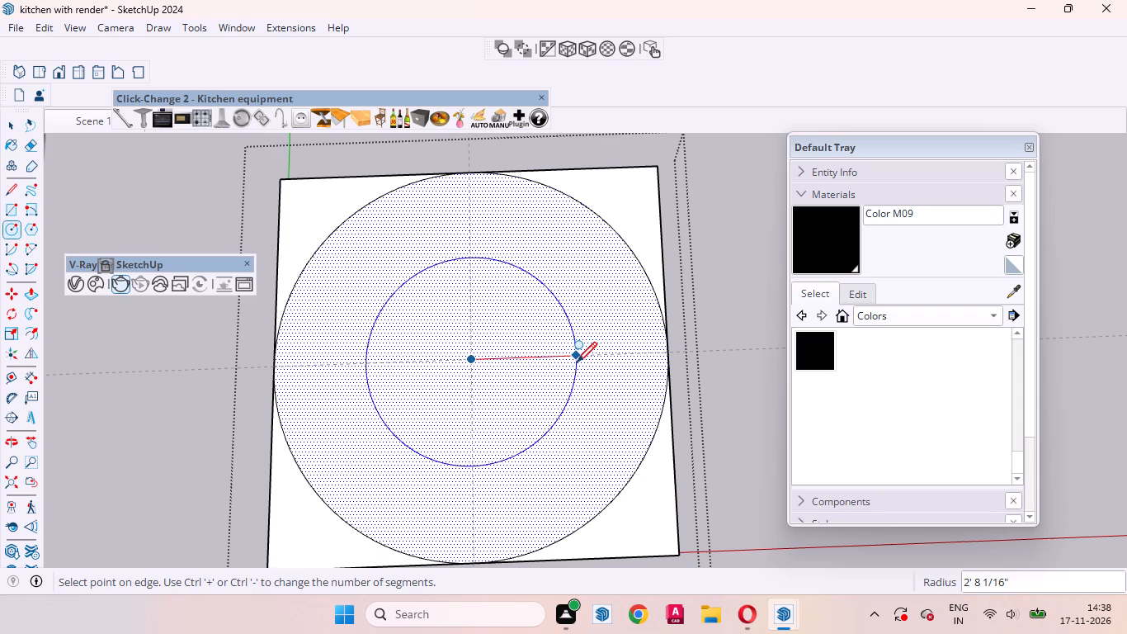
click(577, 361)
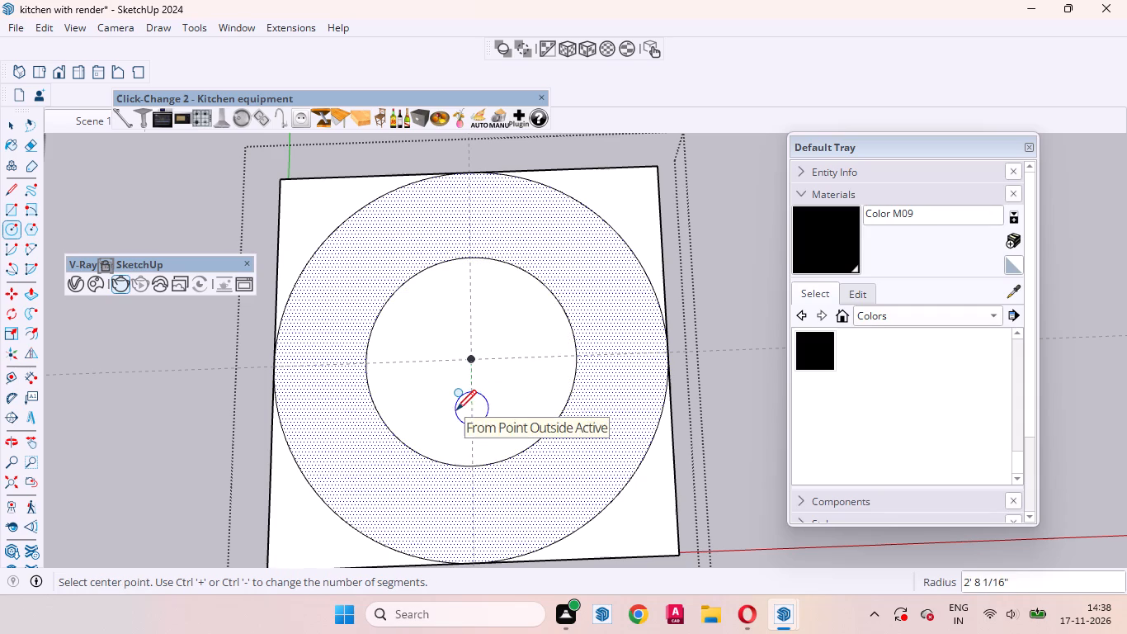
key(space)
Draw another concentric circle with a 4' 2" radius between the two existing circles.
click(441, 408)
middle_drag(479, 438, 531, 223)
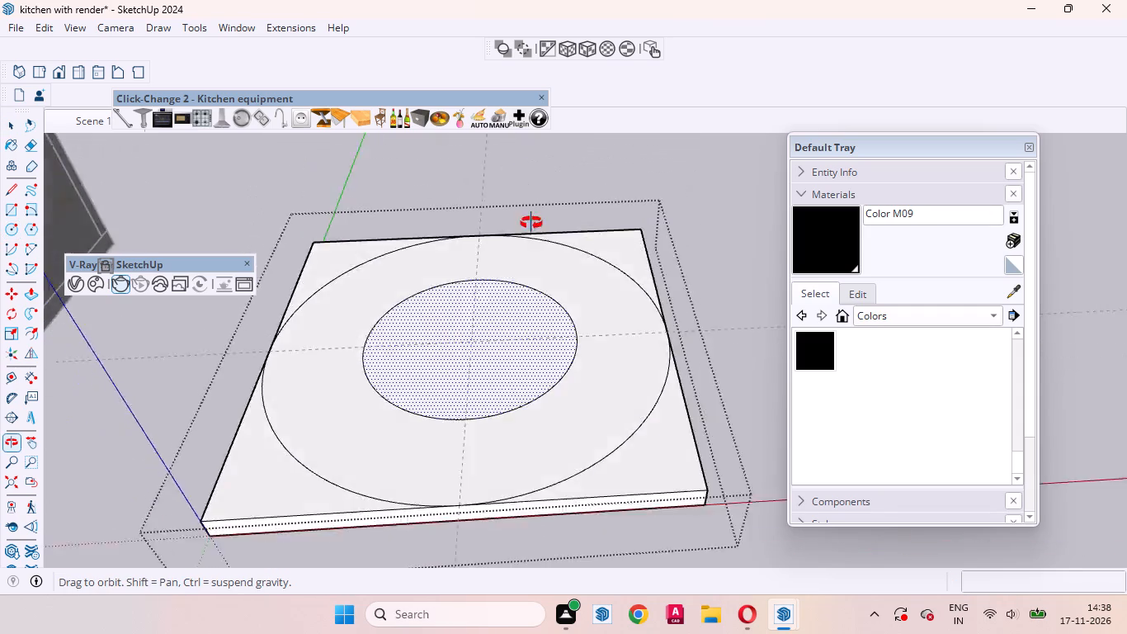
middle_drag(531, 223, 348, 300)
click(374, 412)
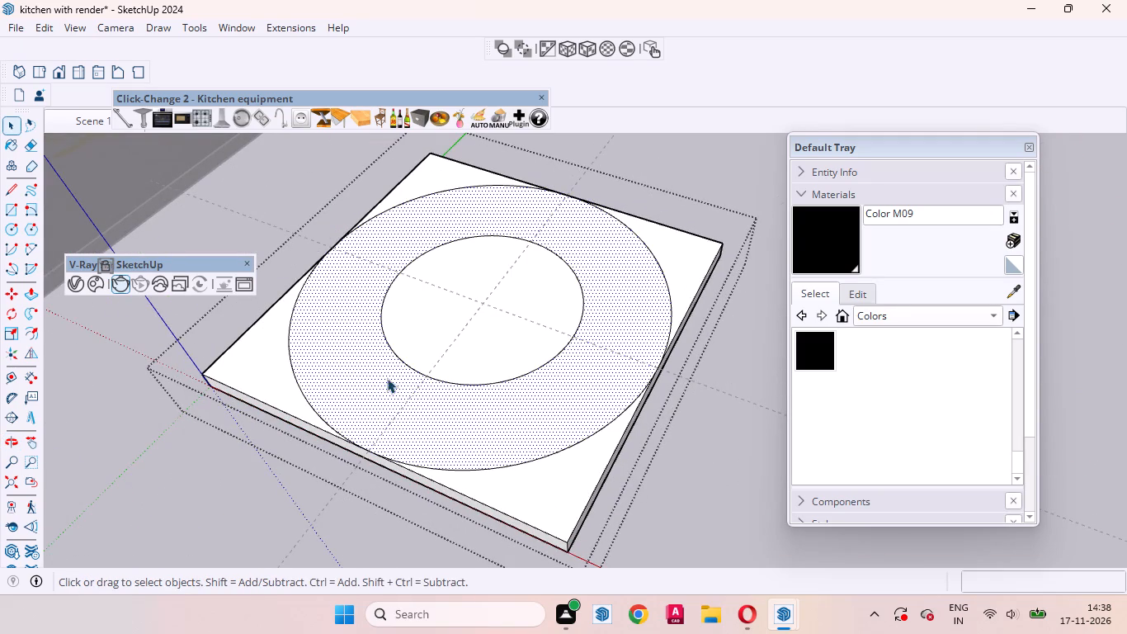
key(c)
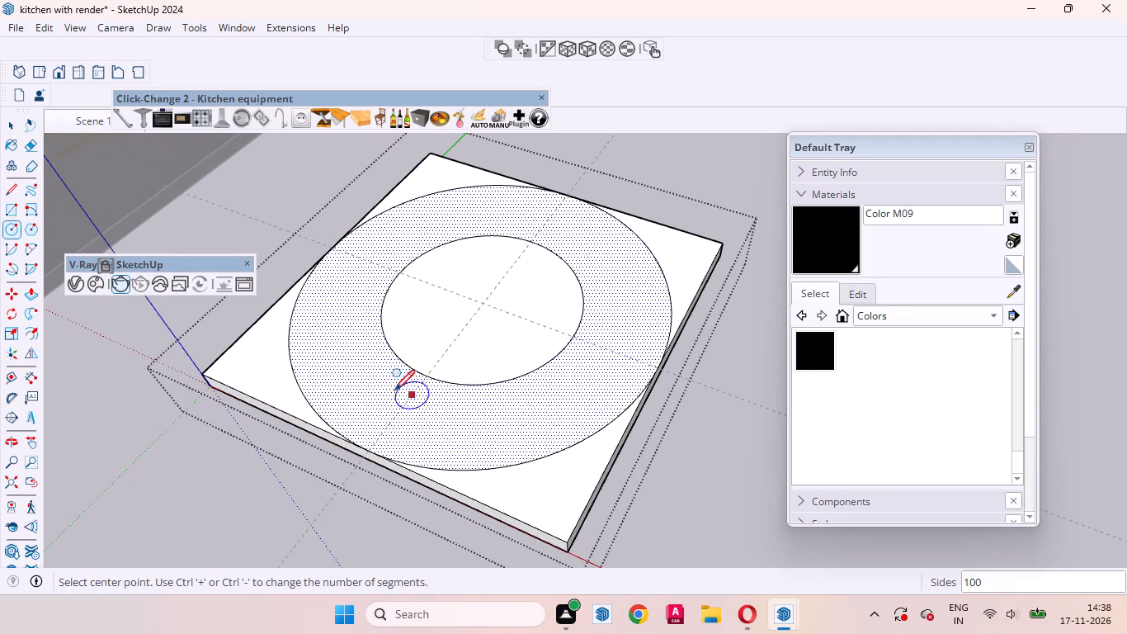
click(482, 304)
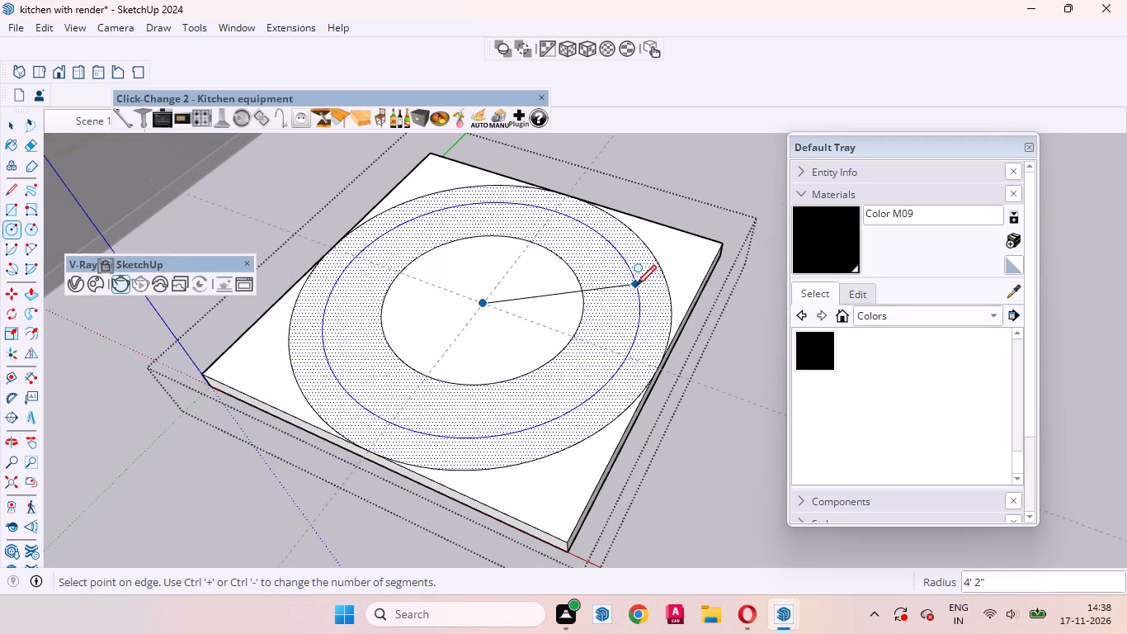
click(636, 284)
key(space)
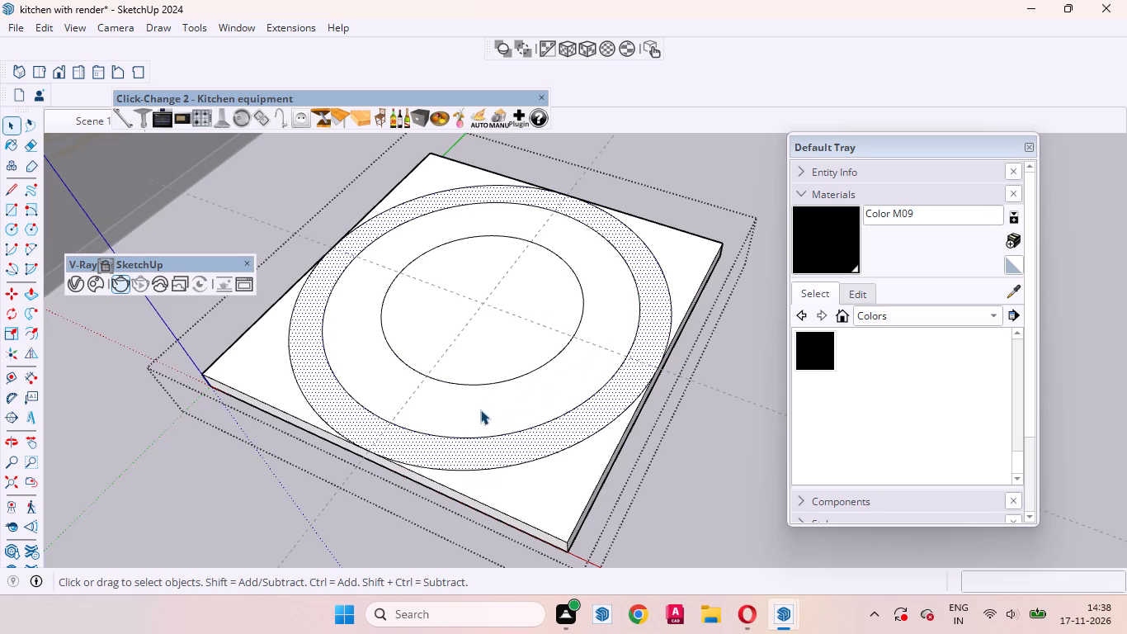
Draw a concentric circle with a radius of about 1' 5" inside the smallest circle on the slab's top.
click(480, 409)
click(488, 297)
middle_drag(455, 343, 597, 447)
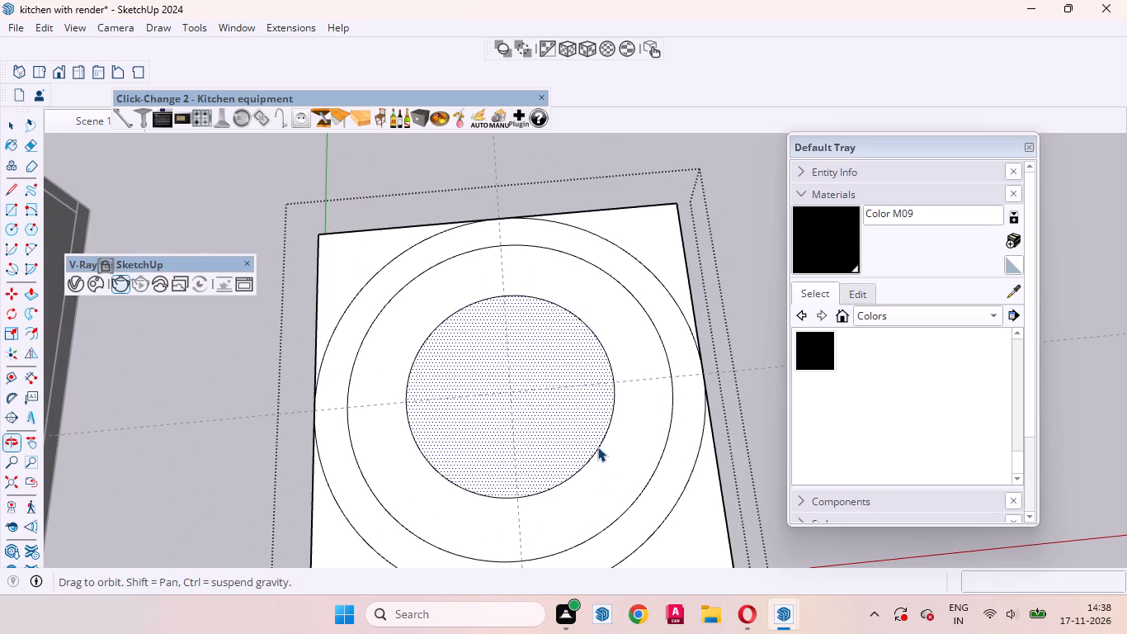
key(c)
click(505, 391)
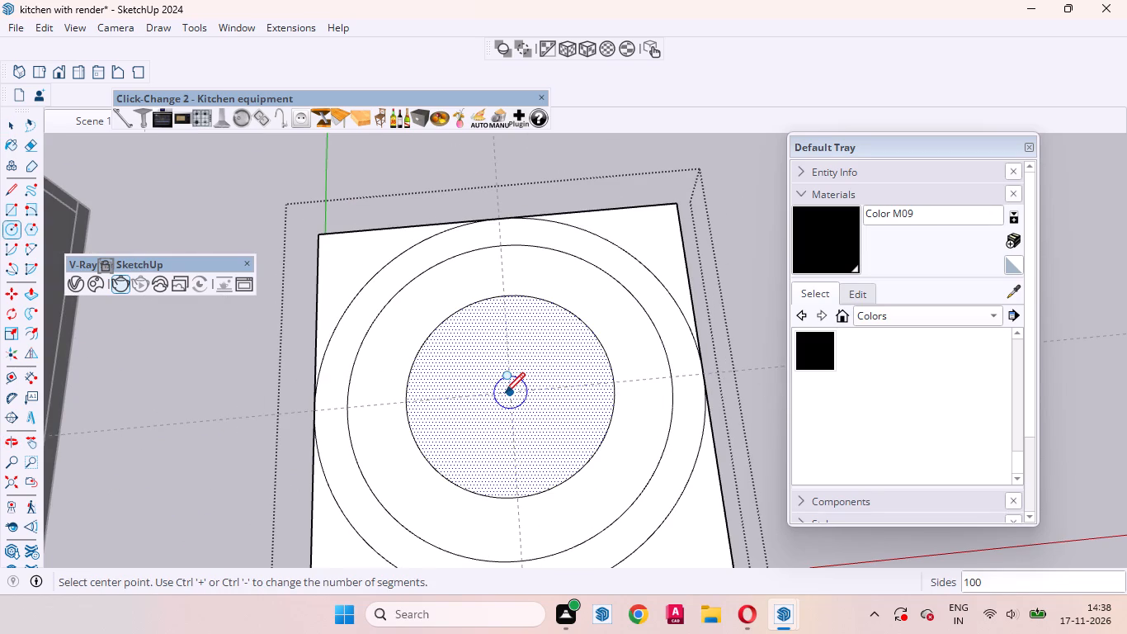
click(565, 379)
key(space)
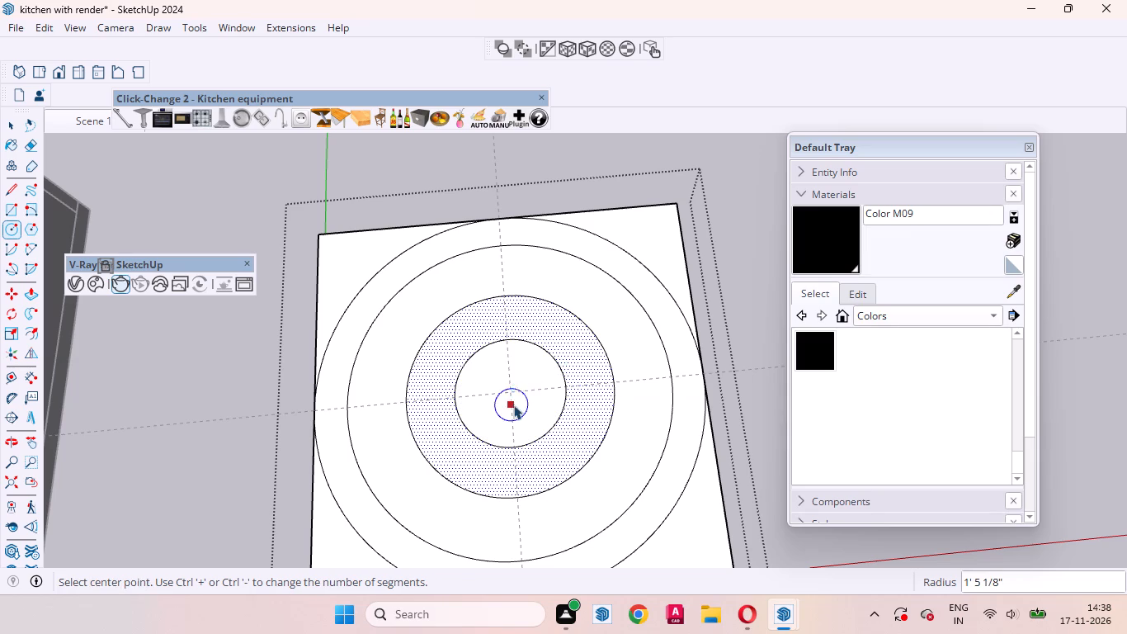
Examine the concentric circles on the slab and check the central disc and surrounding rings as separate faces.
click(513, 404)
scroll(569, 383, down, 3)
middle_drag(580, 429, 488, 222)
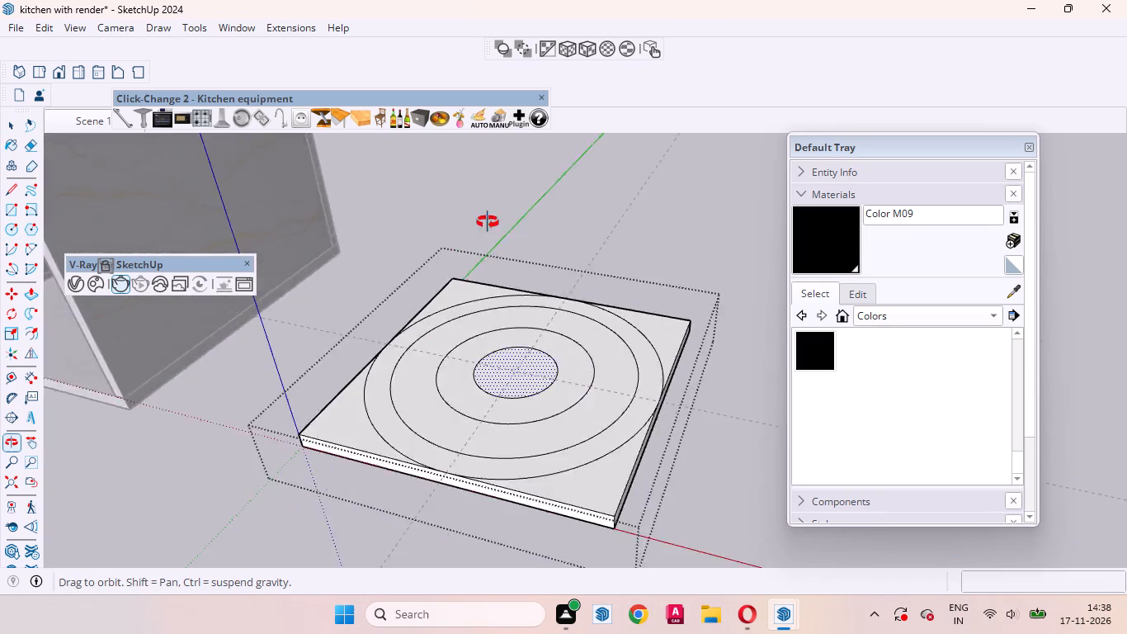
middle_drag(488, 222, 573, 197)
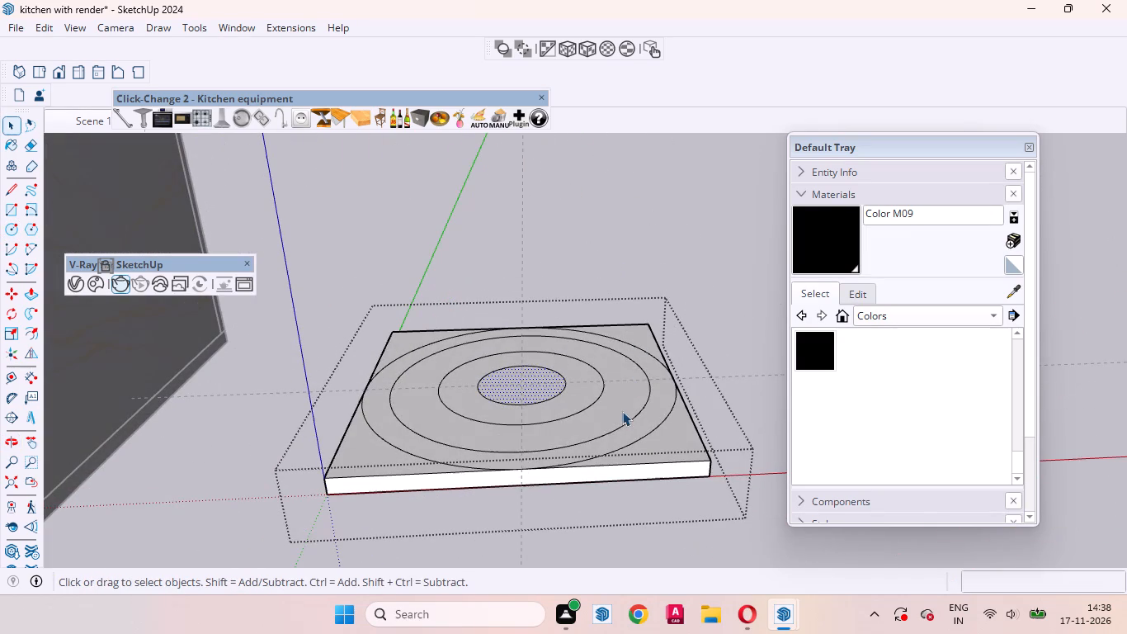
click(621, 412)
click(619, 435)
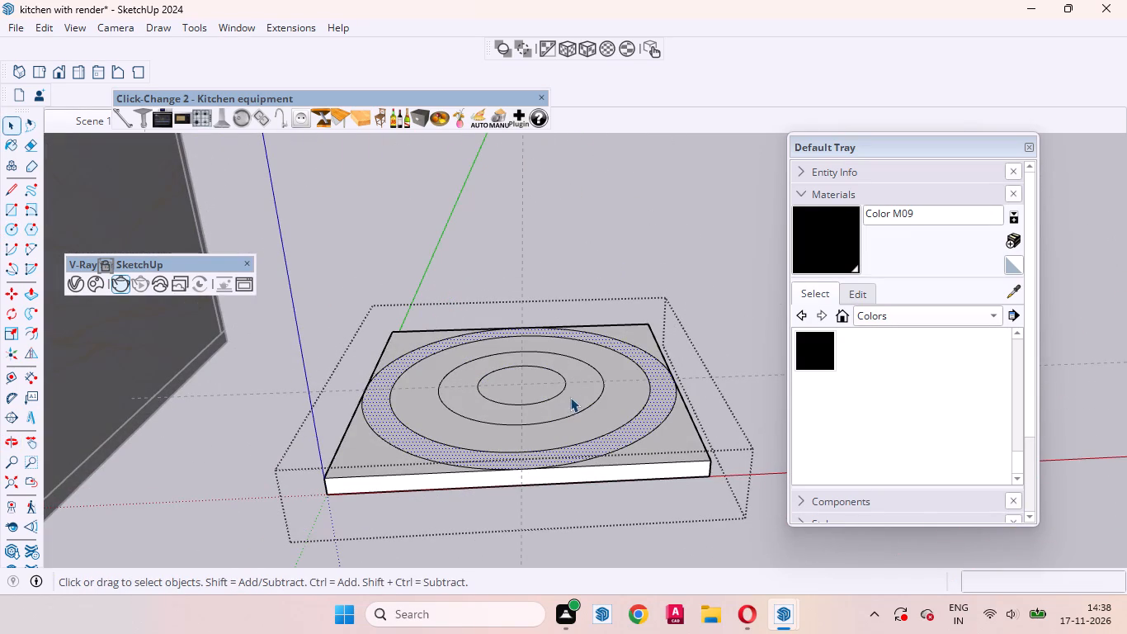
click(570, 397)
click(540, 385)
click(483, 409)
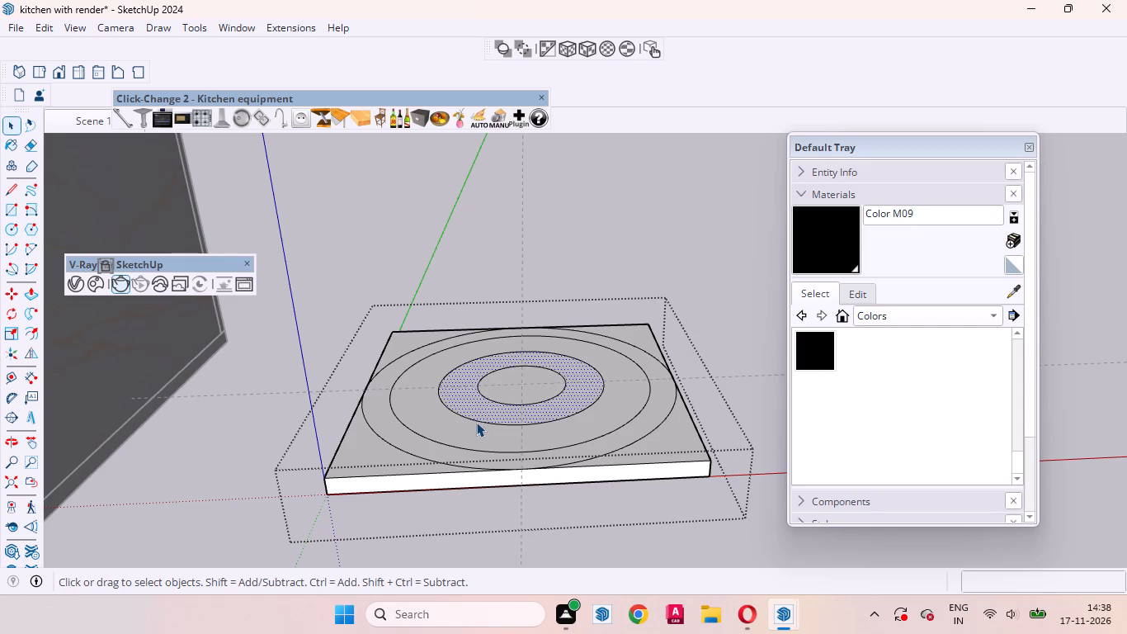
click(476, 422)
click(474, 434)
click(455, 455)
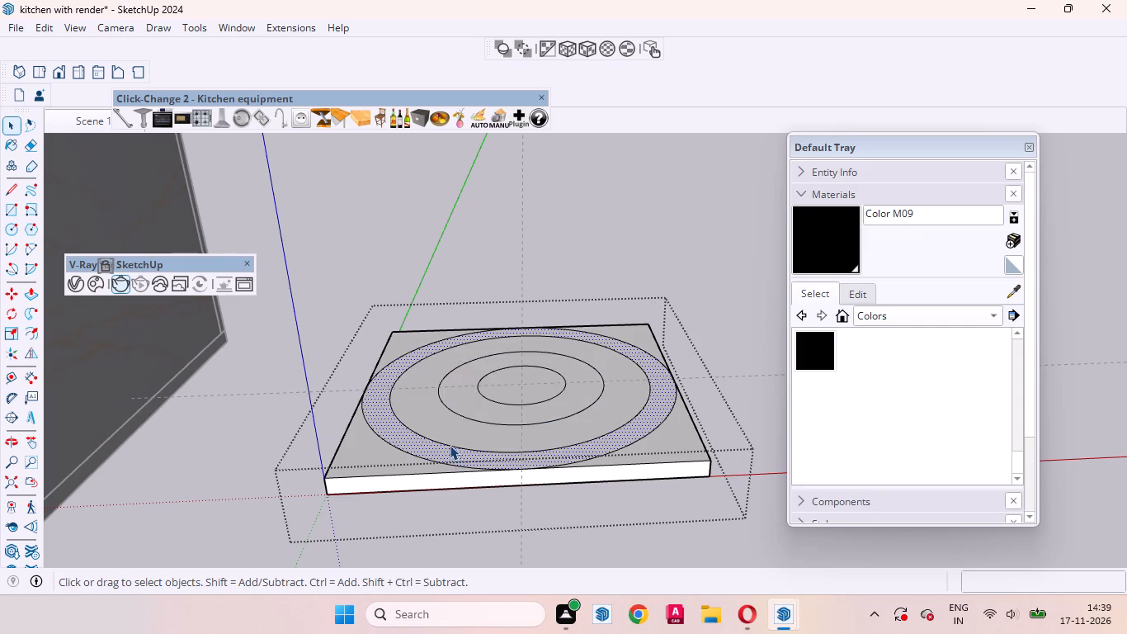
Extrude the central disc on the slab's top upward by about 5 1/2".
scroll(513, 382, up, 5)
click(520, 389)
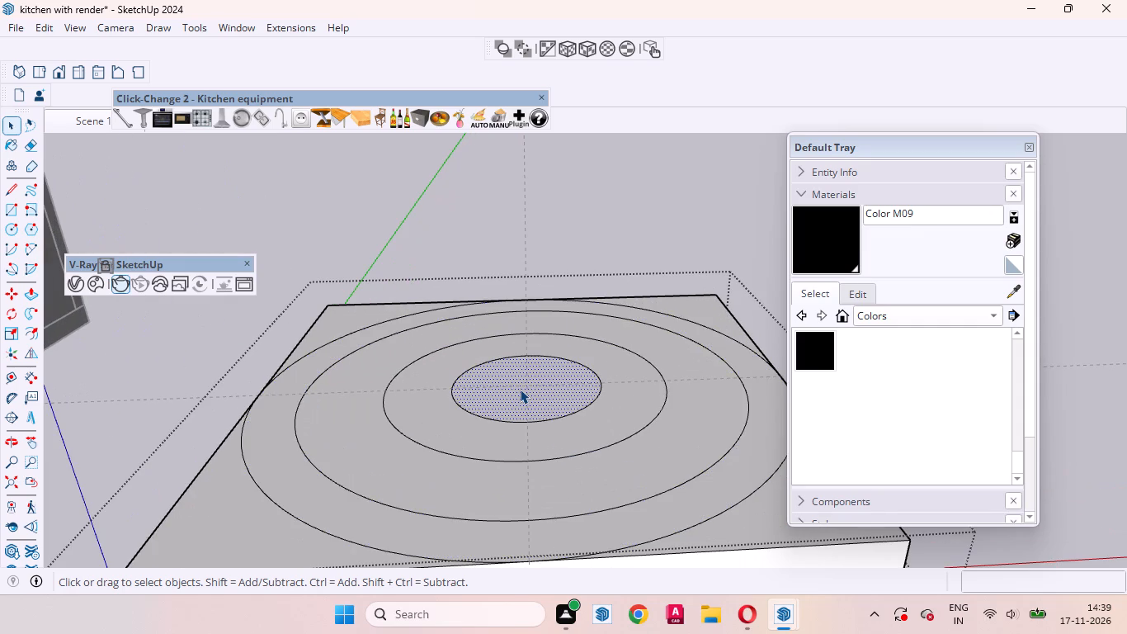
key(p)
click(520, 389)
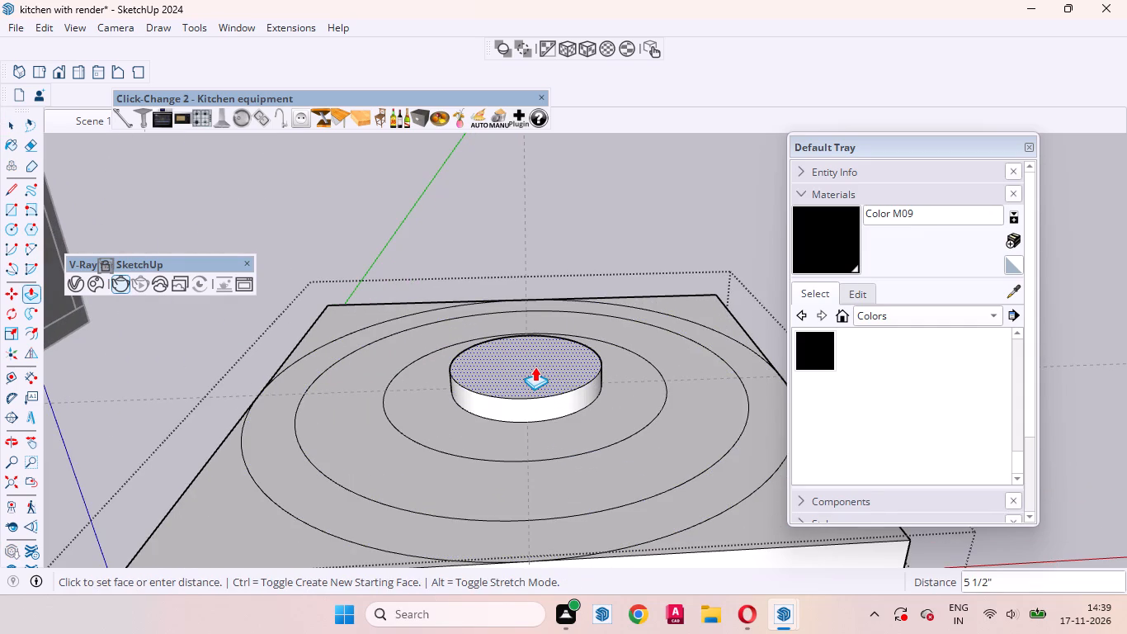
click(535, 367)
key(space)
Raise the ring around the central disc by repeating the same 5 1/2" extrusion twice.
click(583, 424)
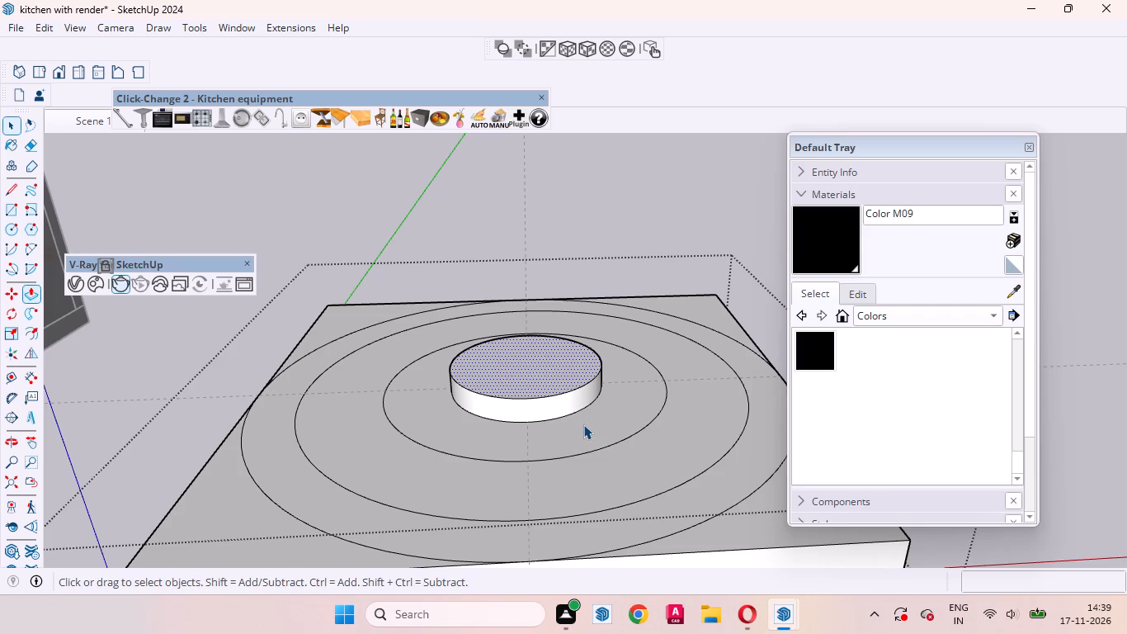
key(p)
double_click(583, 424)
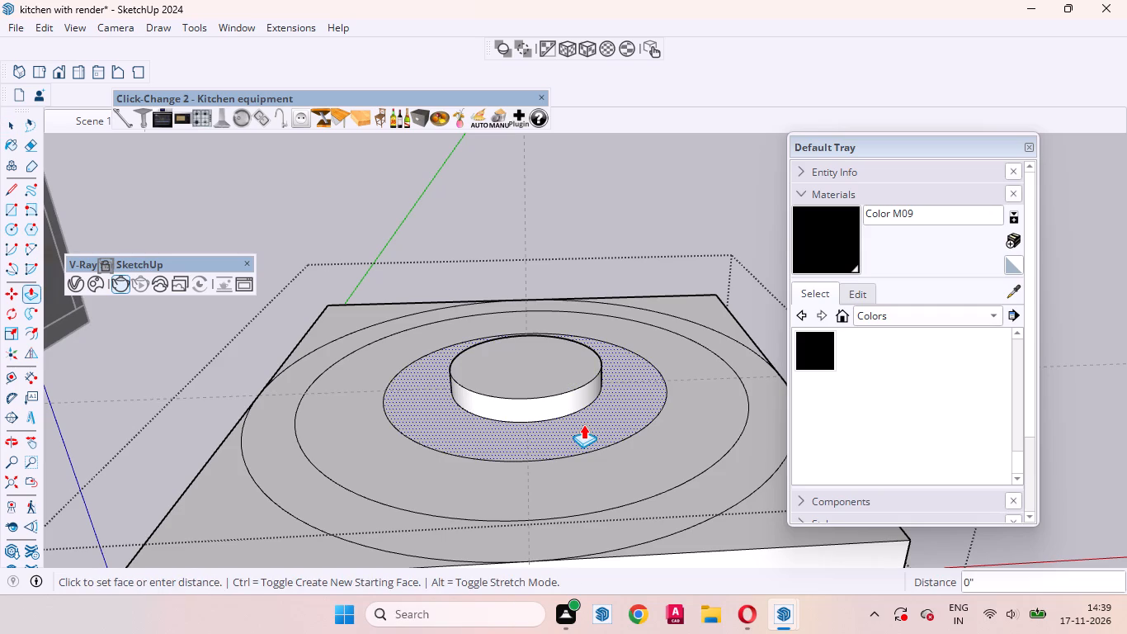
double_click(599, 387)
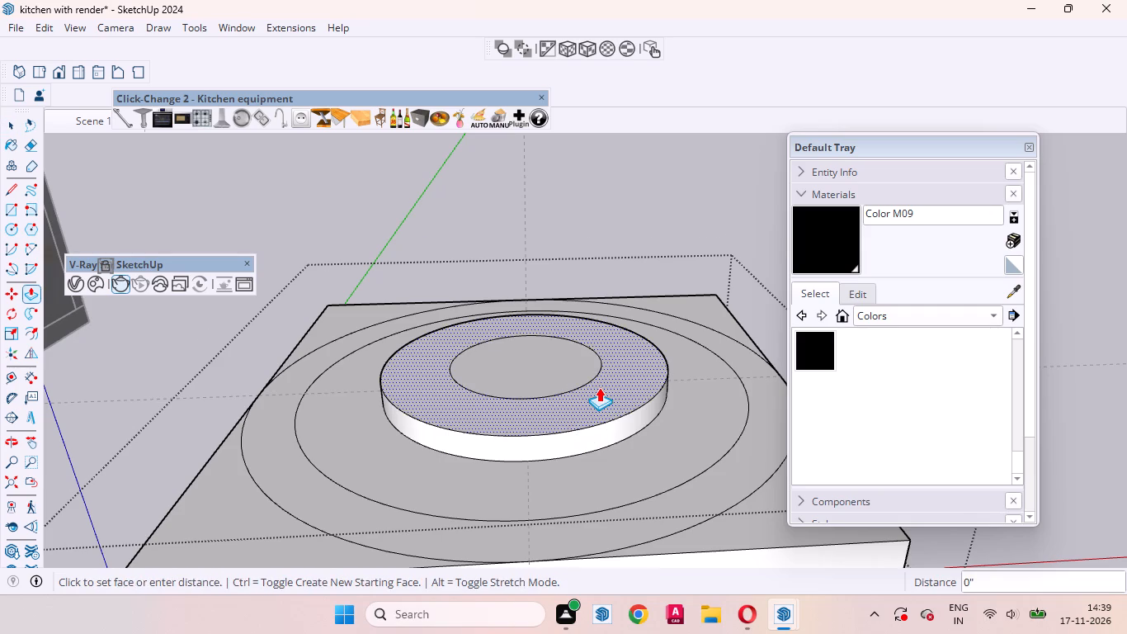
Raise the third division, the ring outside the raised one, by repeating the same extrusion three times.
double_click(672, 433)
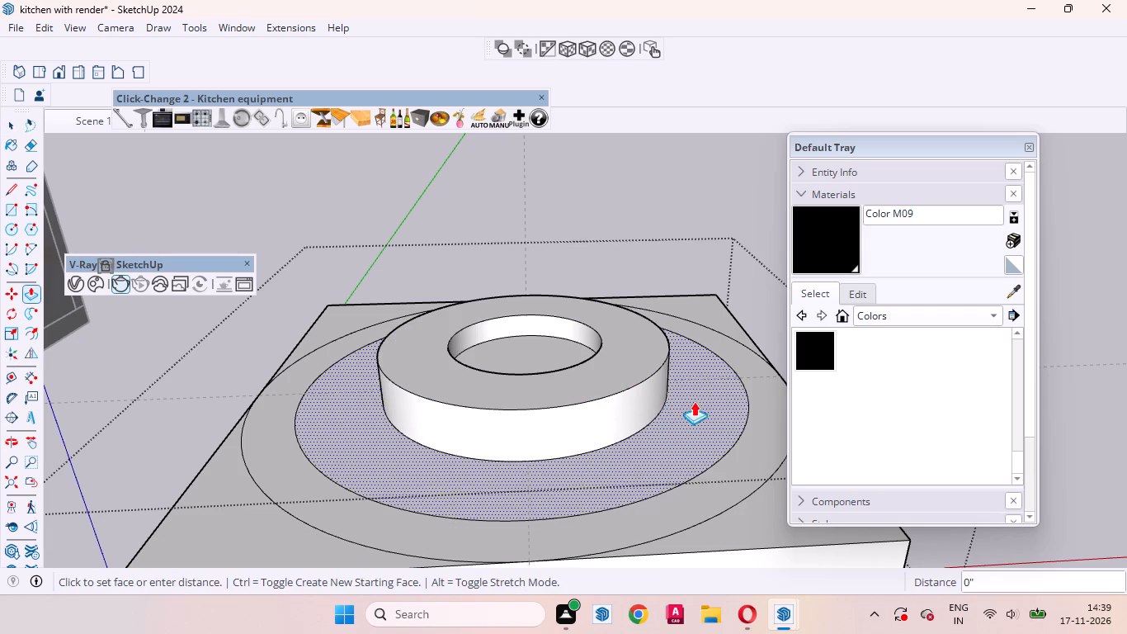
double_click(669, 420)
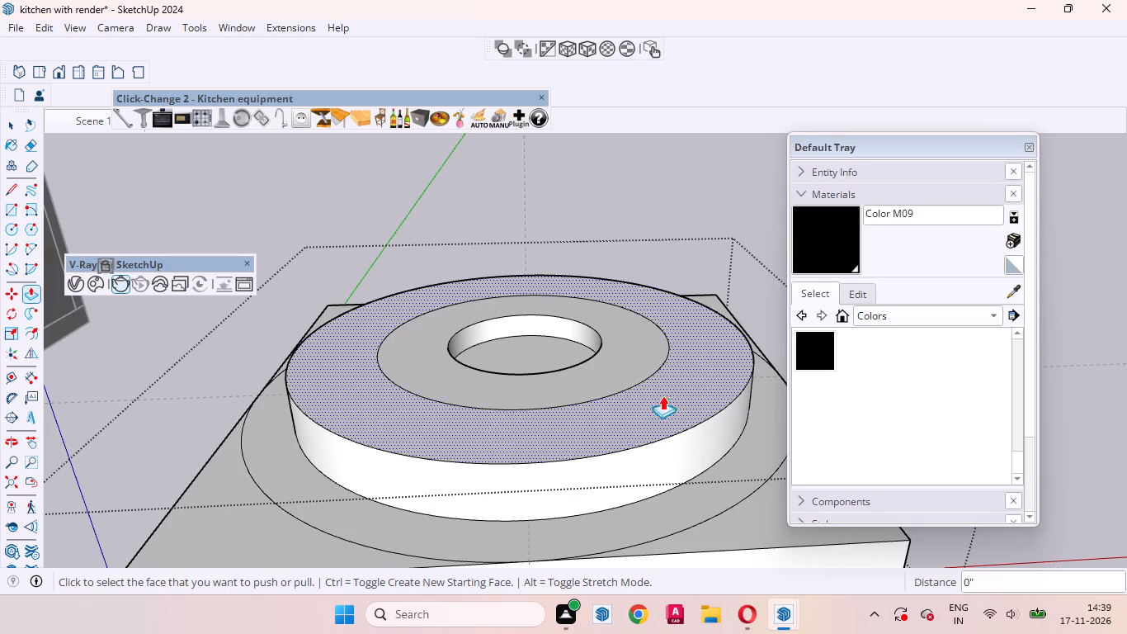
double_click(684, 378)
Raise the outermost ring by repeating the same extrusion four times to complete the stepped circular bowl.
scroll(516, 331, down, 3)
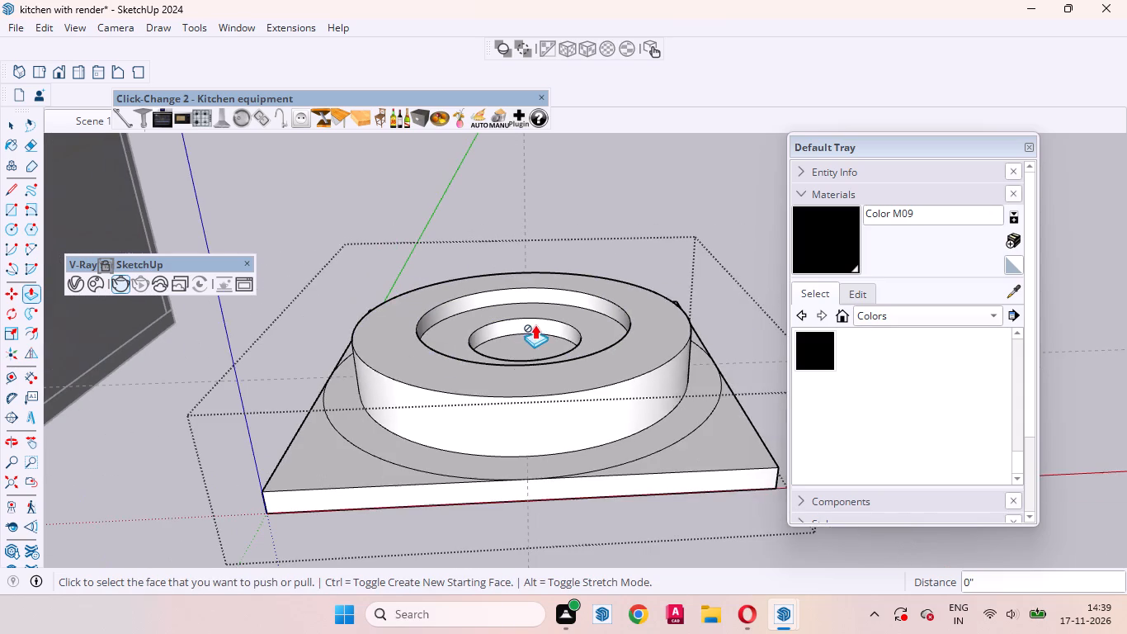
scroll(658, 427, up, 3)
double_click(658, 428)
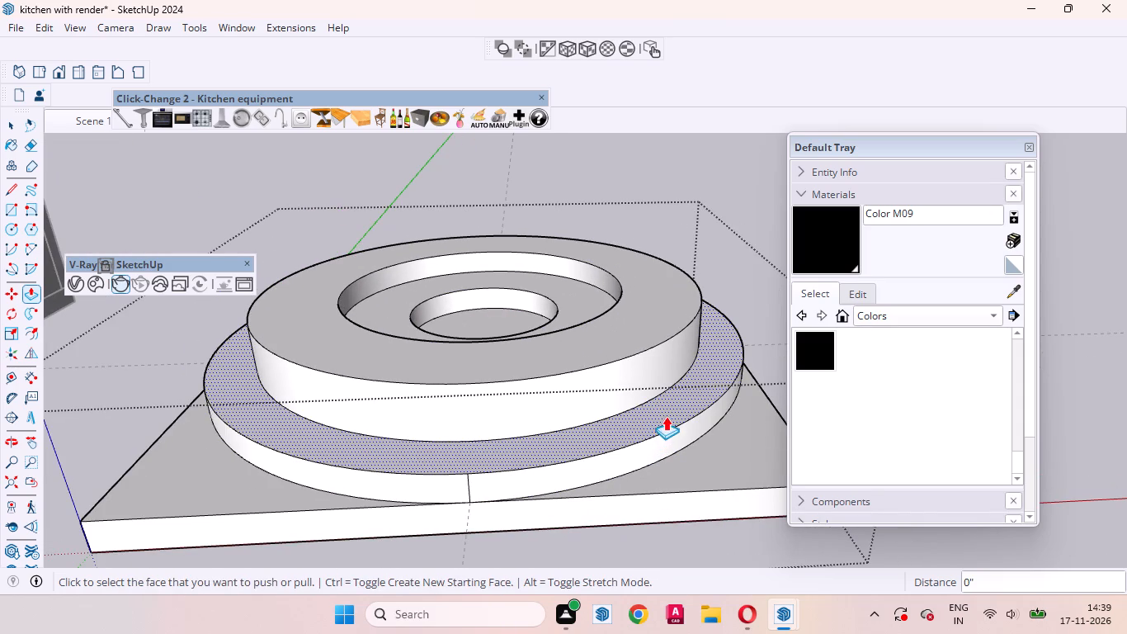
double_click(646, 415)
double_click(677, 370)
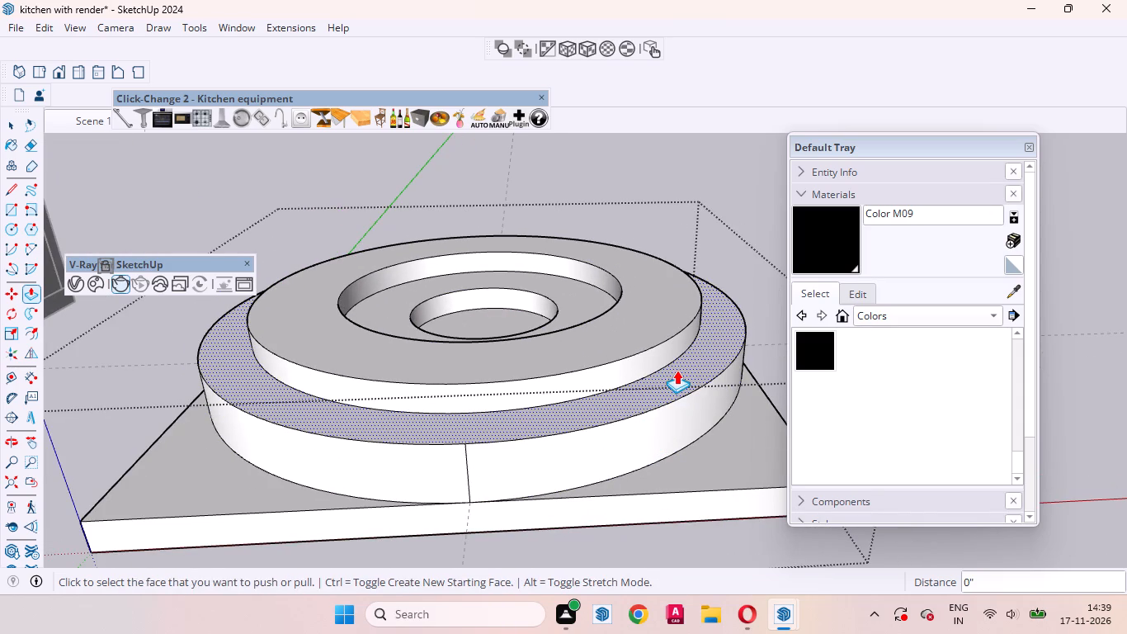
double_click(689, 342)
key(space)
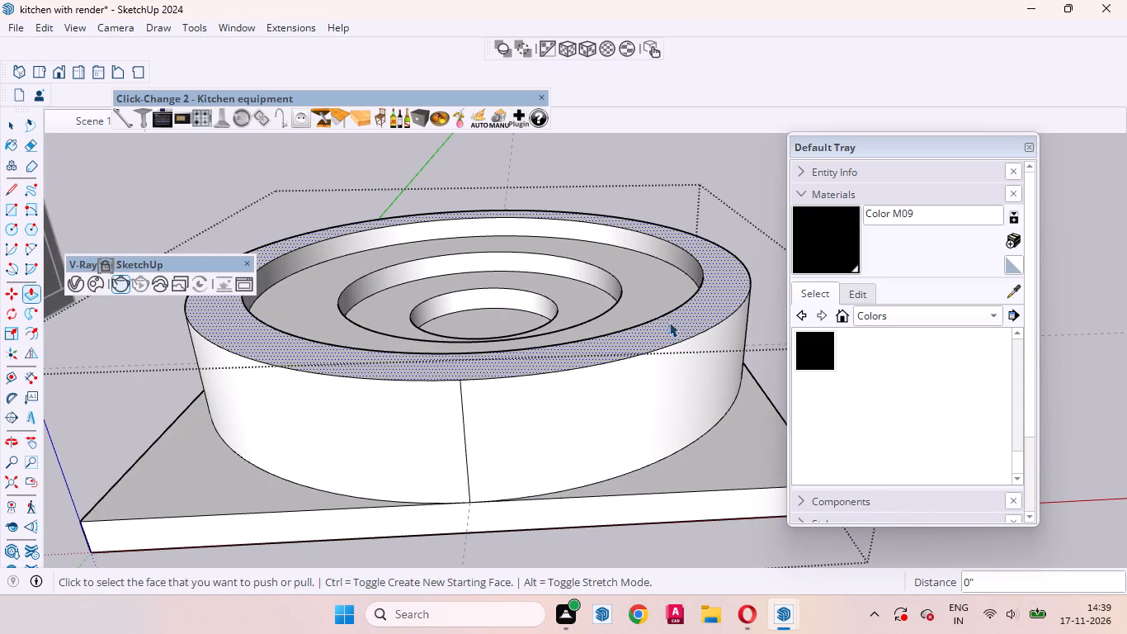
Exit the slab group's editing and select the whole stepped slab object beside the kitchen room.
middle_drag(574, 305, 342, 594)
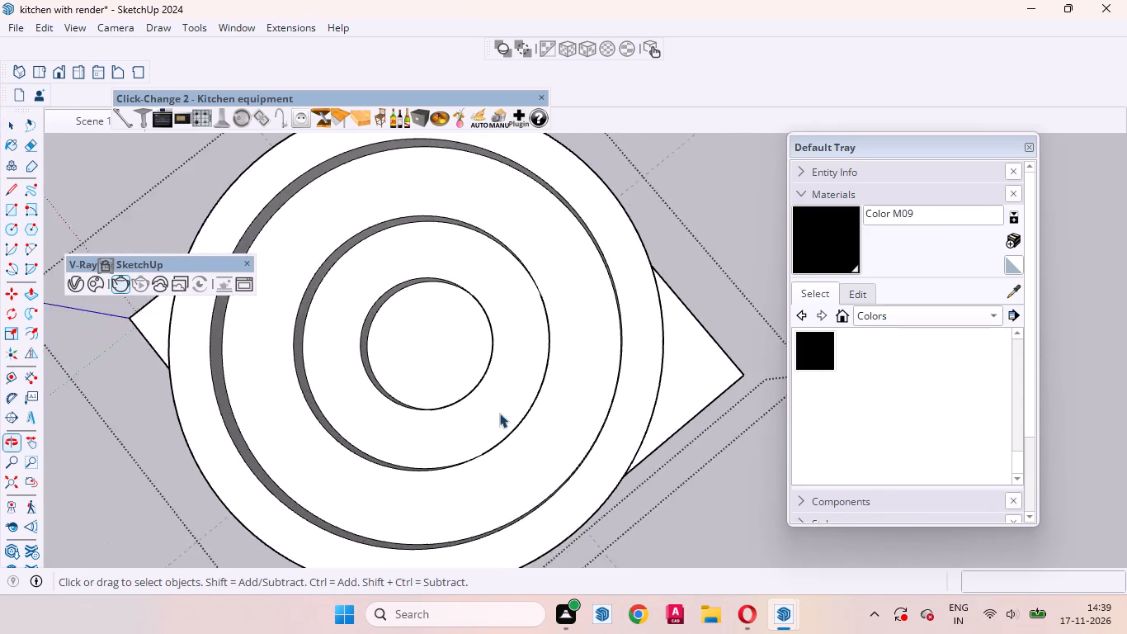
scroll(639, 352, down, 6)
middle_drag(568, 429, 692, 112)
scroll(581, 261, up, 5)
click(733, 480)
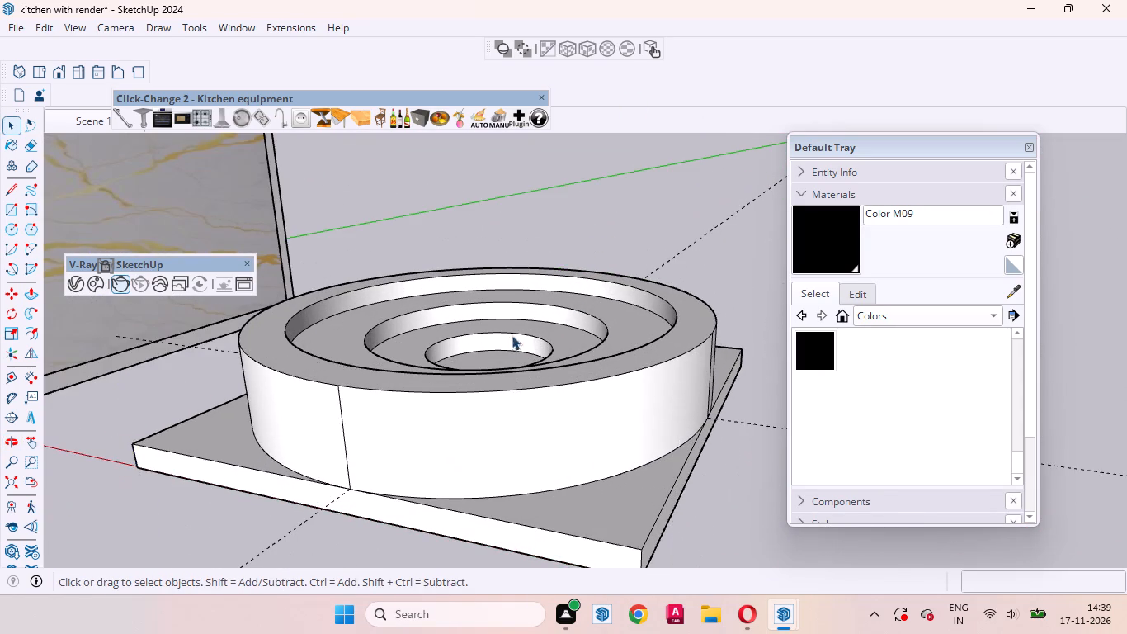
scroll(512, 334, down, 3)
click(599, 453)
middle_drag(511, 465, 775, 435)
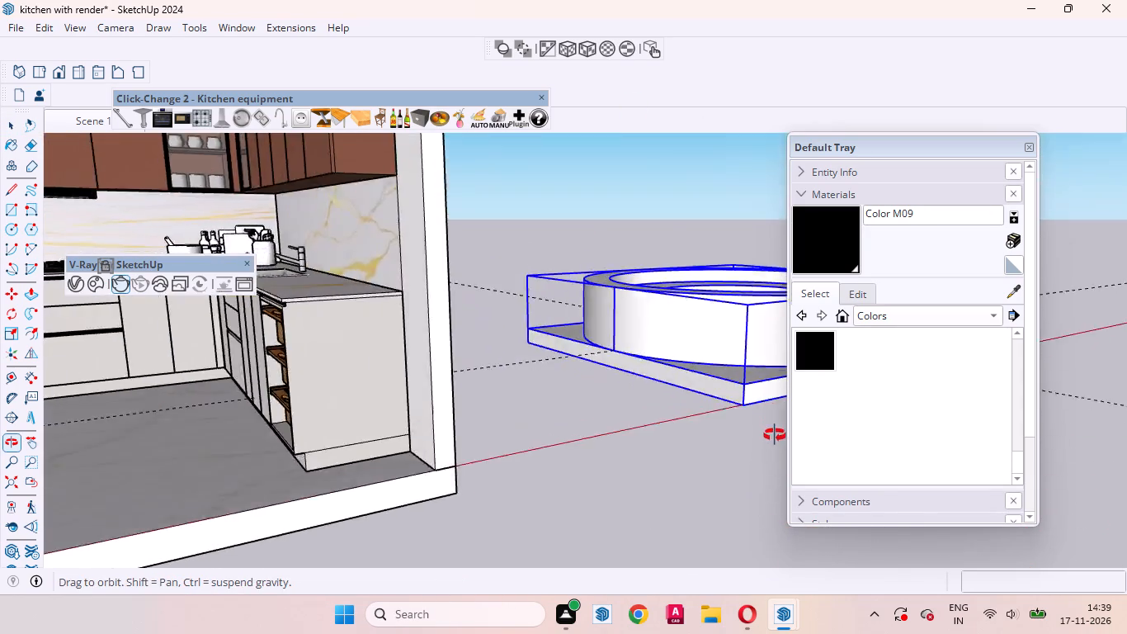
middle_drag(775, 435, 642, 503)
scroll(592, 490, down, 7)
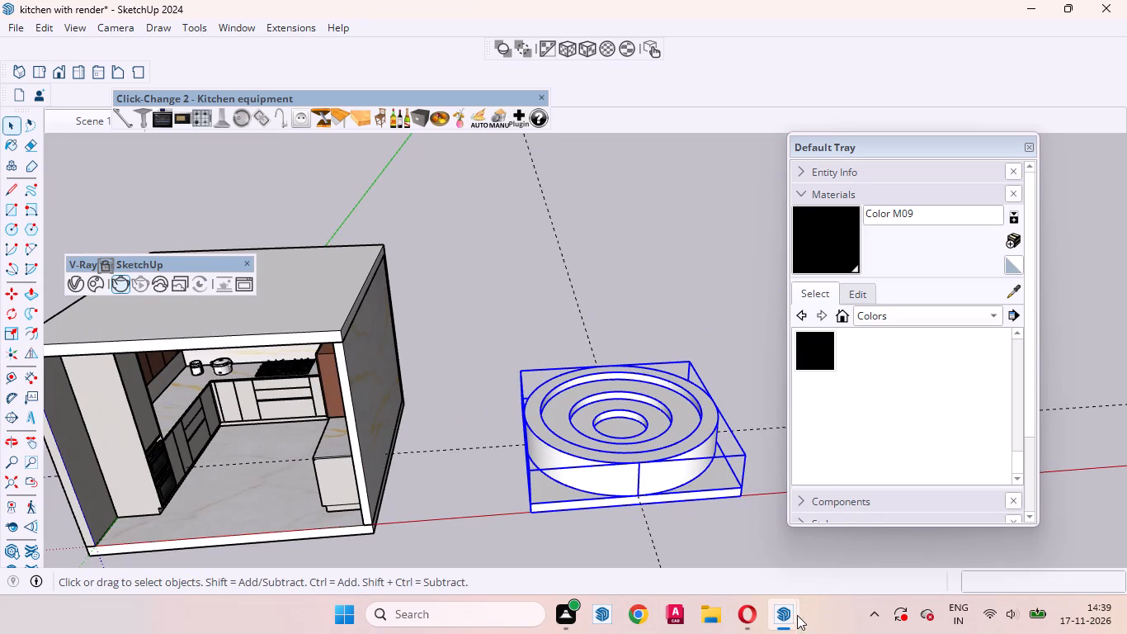
Switch to the V-Ray Frame Buffer and examine the kitchen render's cabinets, glass shelves, backsplash, floor and ceiling lights, then minimize it.
click(884, 548)
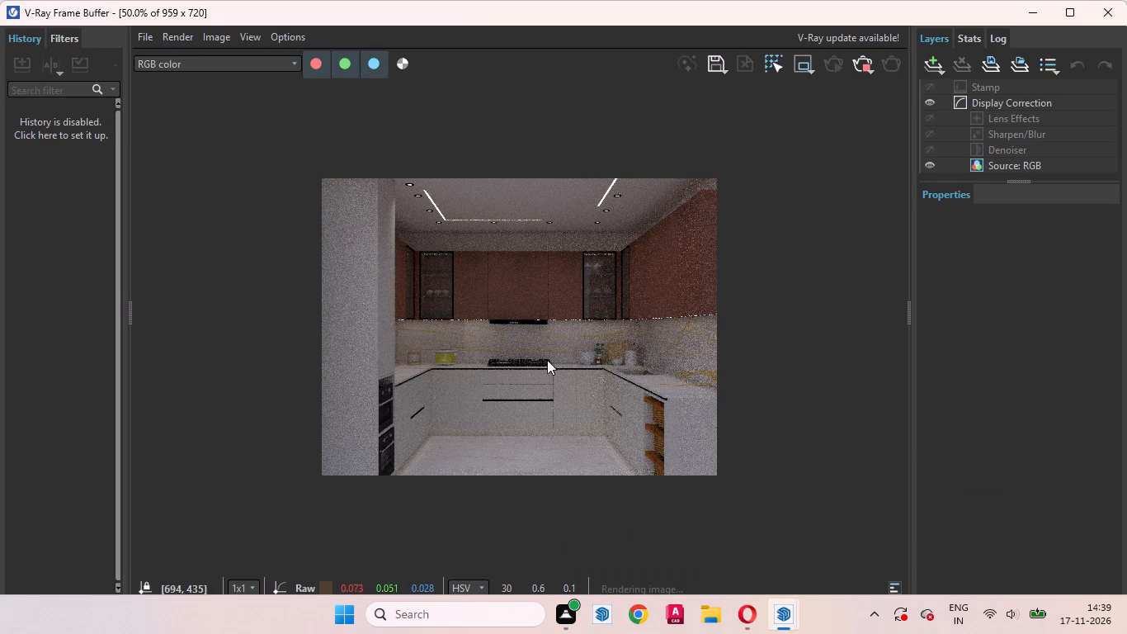
scroll(462, 357, up, 2)
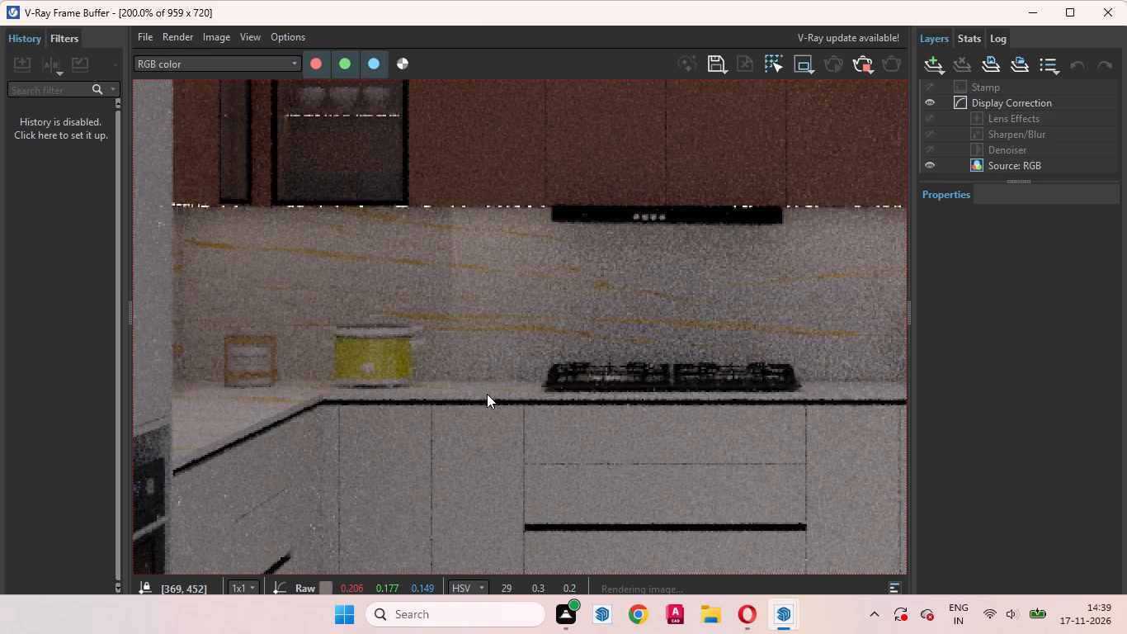
scroll(398, 423, down, 2)
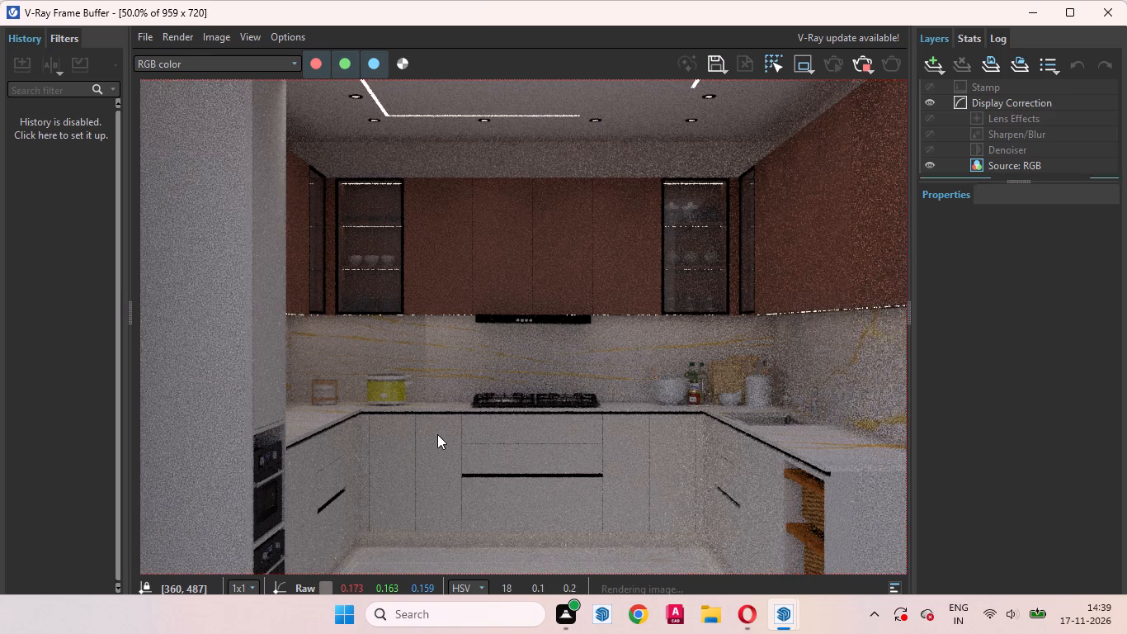
scroll(699, 390, up, 1)
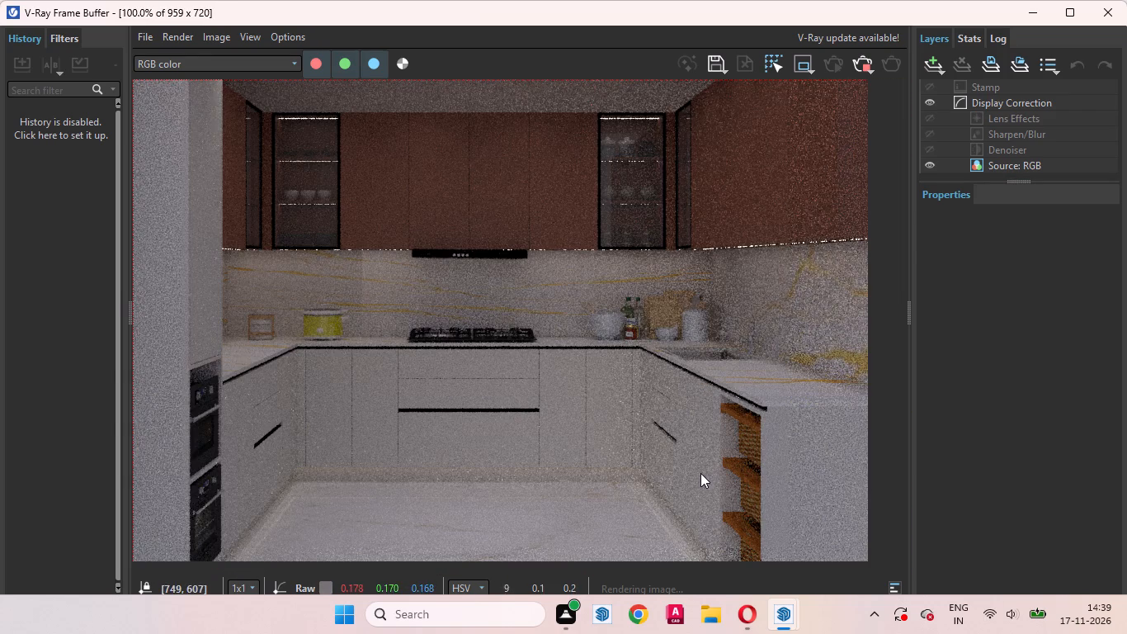
scroll(608, 472, down, 1)
scroll(370, 437, up, 1)
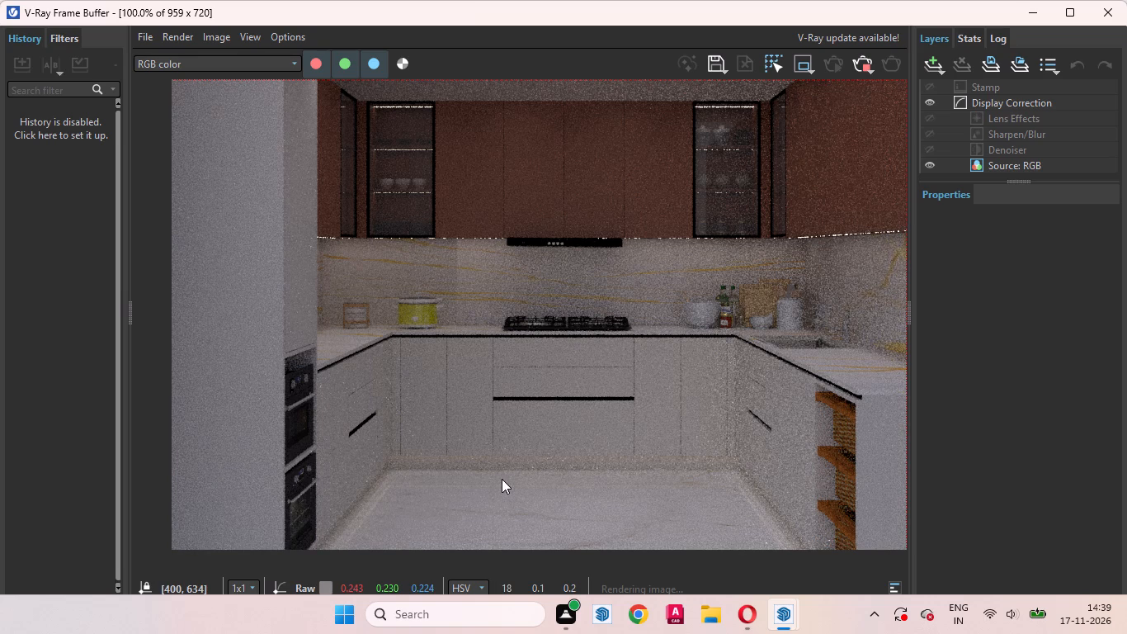
scroll(502, 469, down, 1)
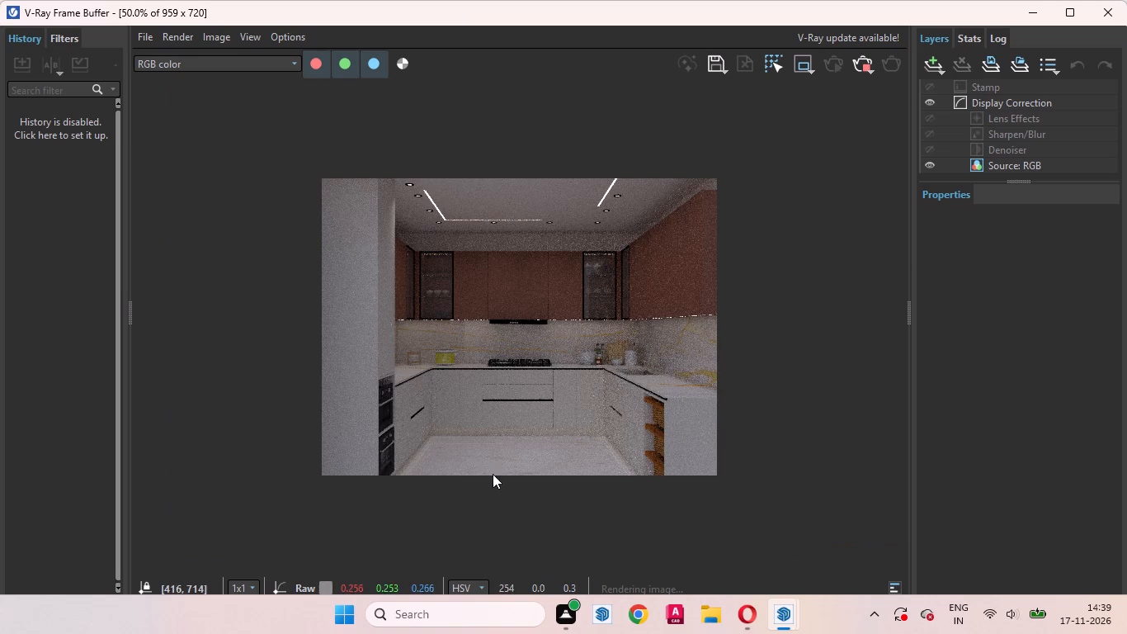
scroll(384, 218, up, 1)
scroll(333, 303, down, 1)
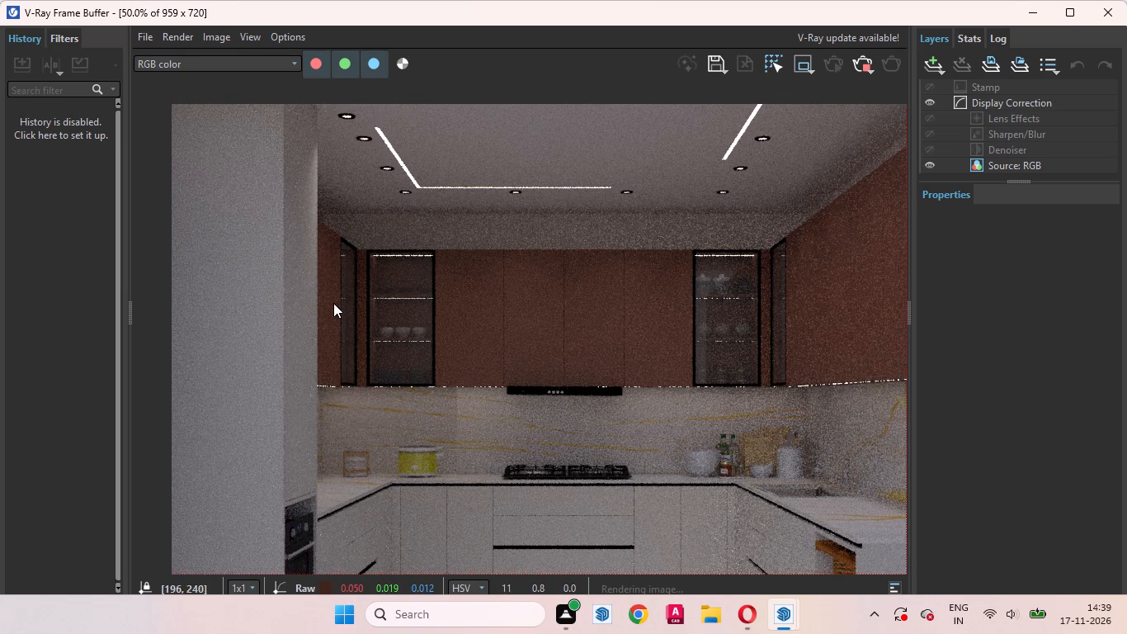
scroll(459, 396, up, 1)
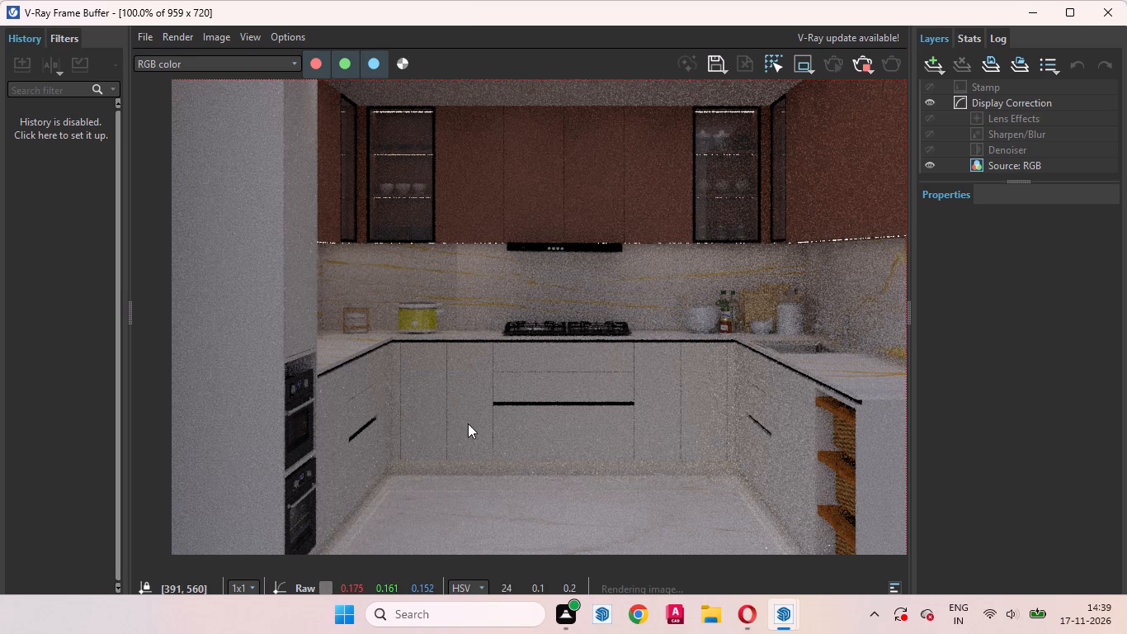
scroll(419, 338, down, 1)
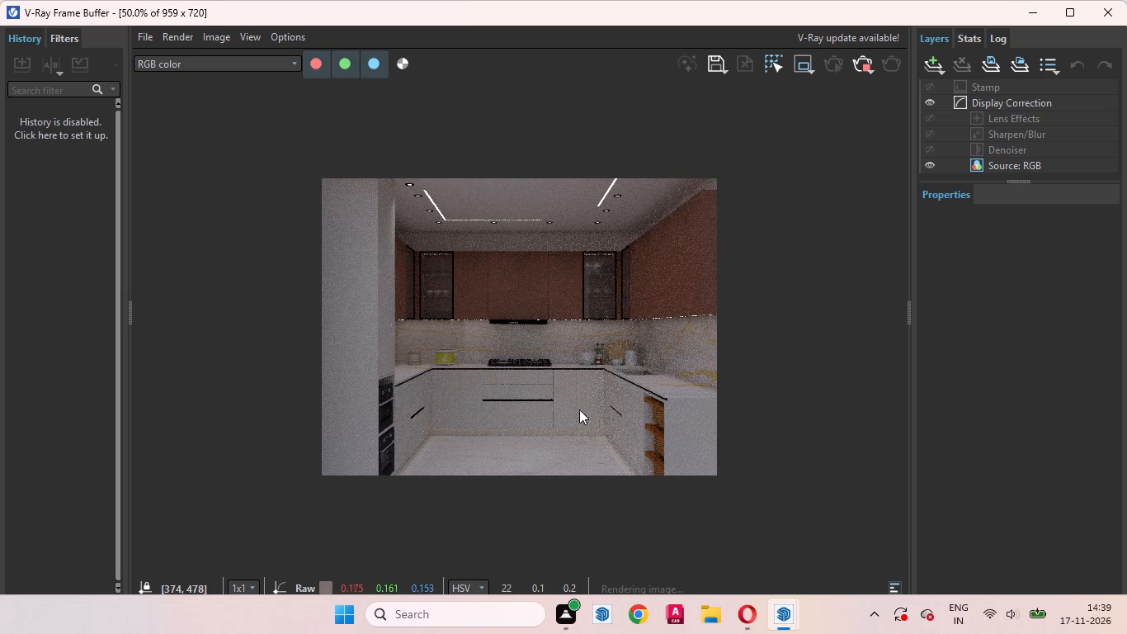
scroll(641, 453, up, 1)
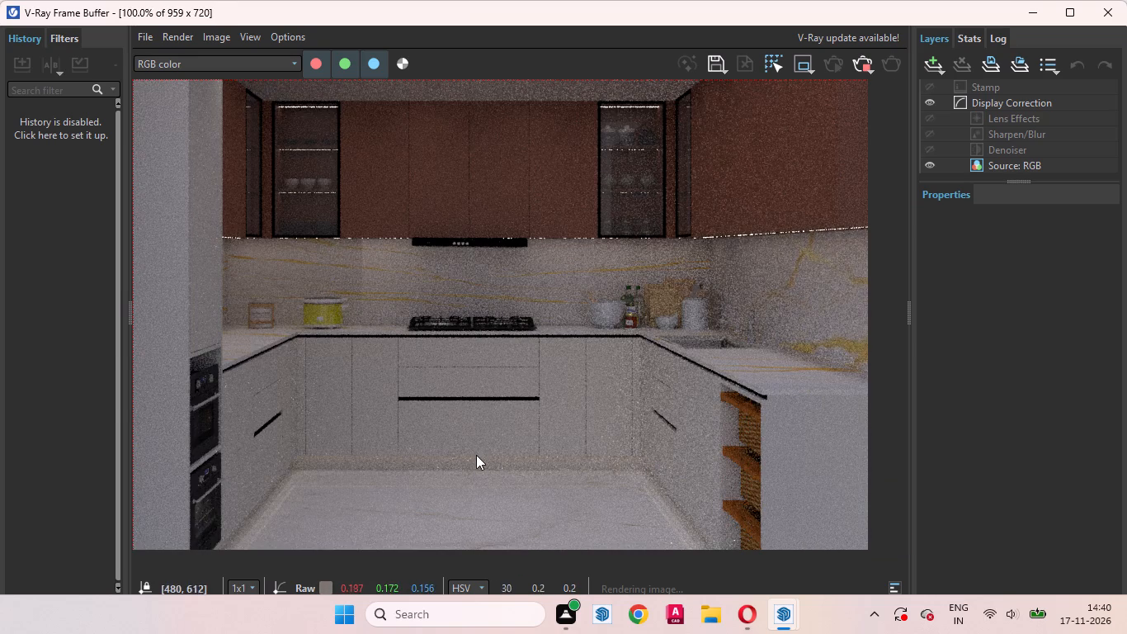
middle_drag(484, 442, 557, 395)
scroll(431, 453, down, 1)
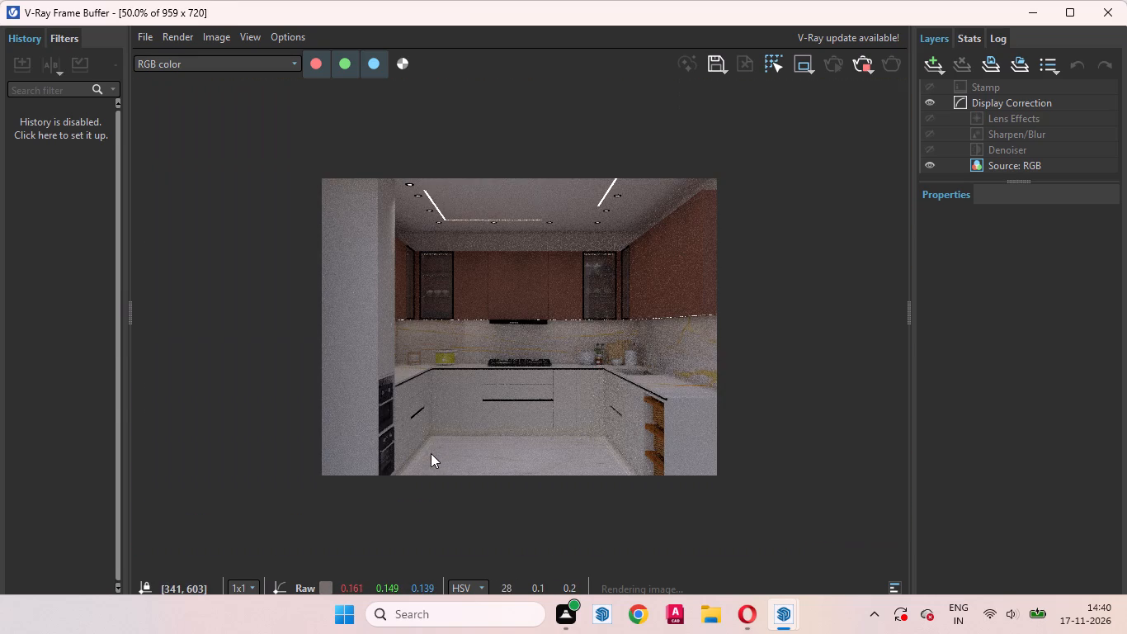
scroll(427, 267, up, 1)
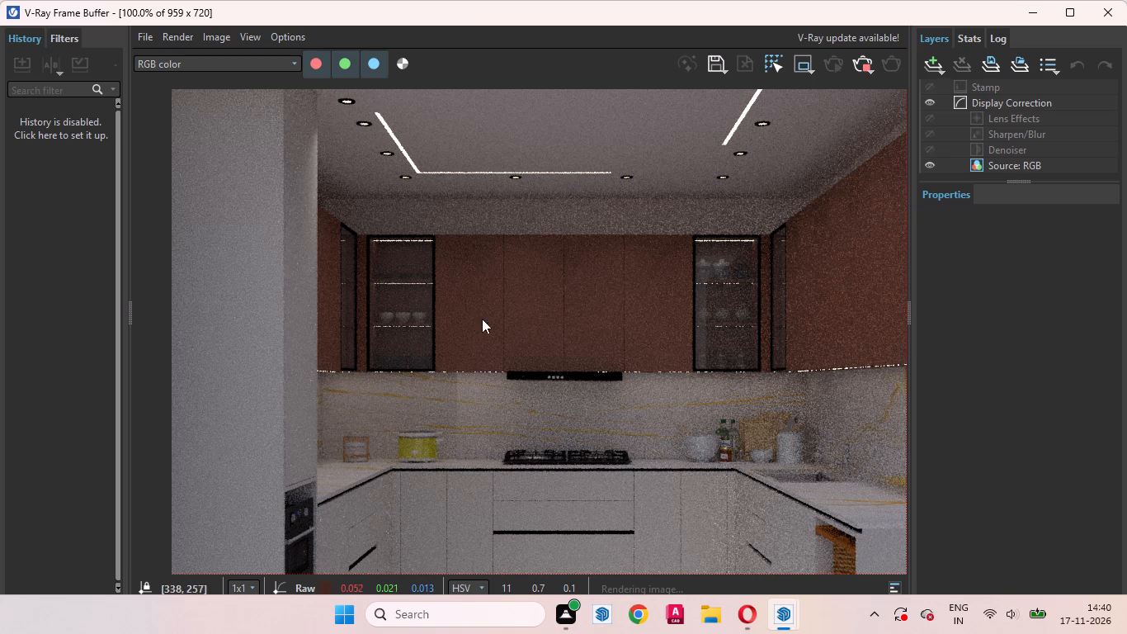
middle_drag(766, 357, 567, 352)
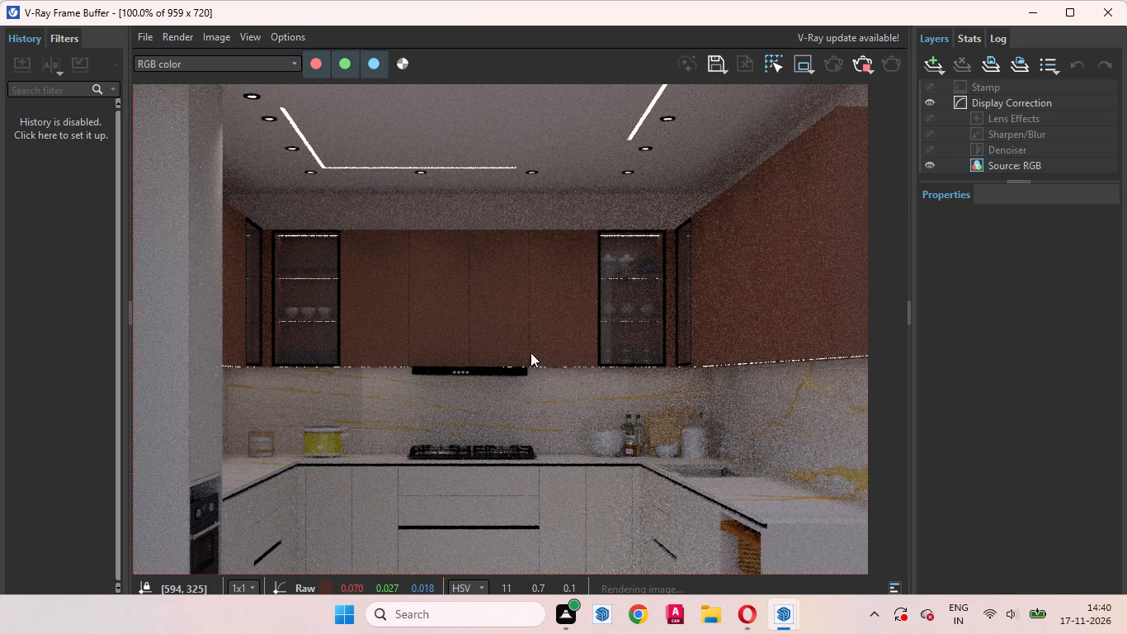
scroll(275, 296, up, 2)
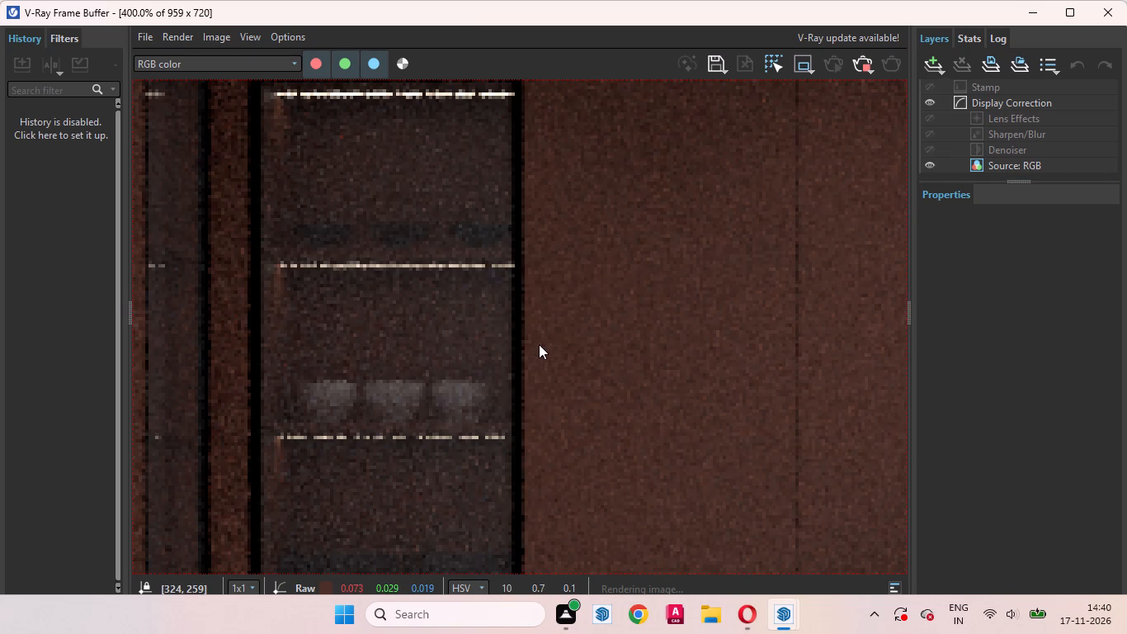
scroll(553, 362, down, 2)
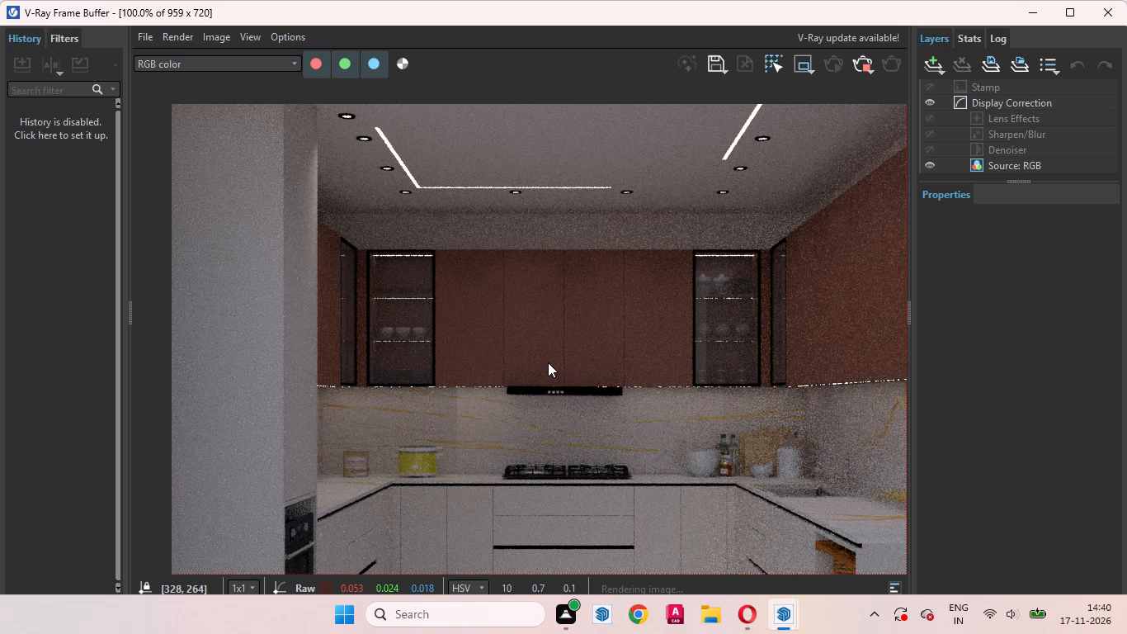
scroll(548, 362, down, 2)
scroll(541, 400, up, 1)
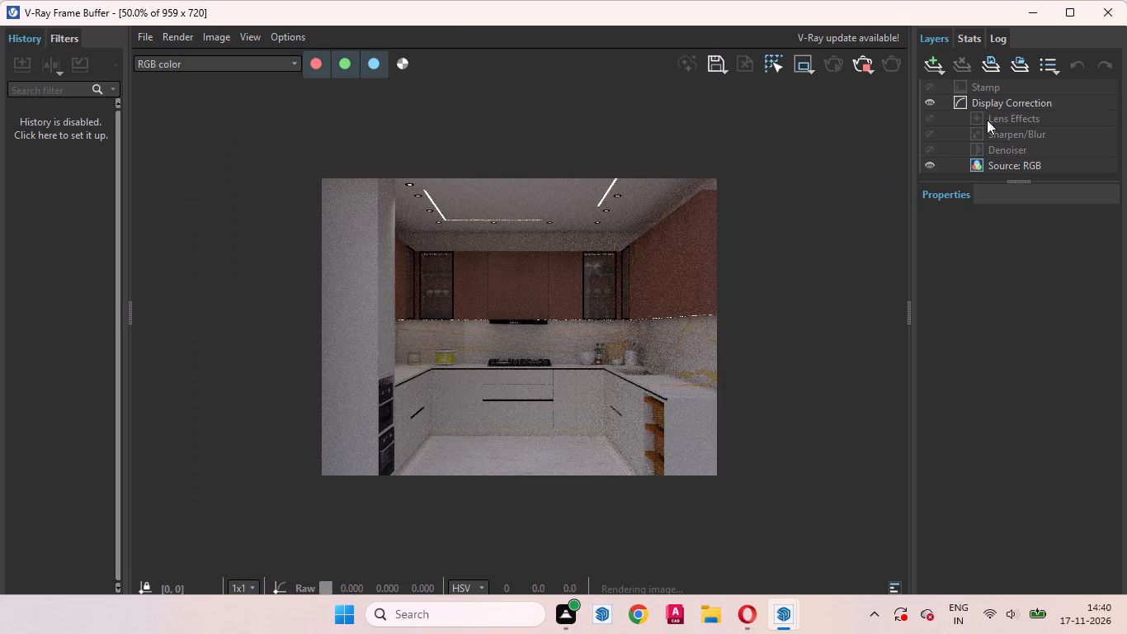
click(1032, 14)
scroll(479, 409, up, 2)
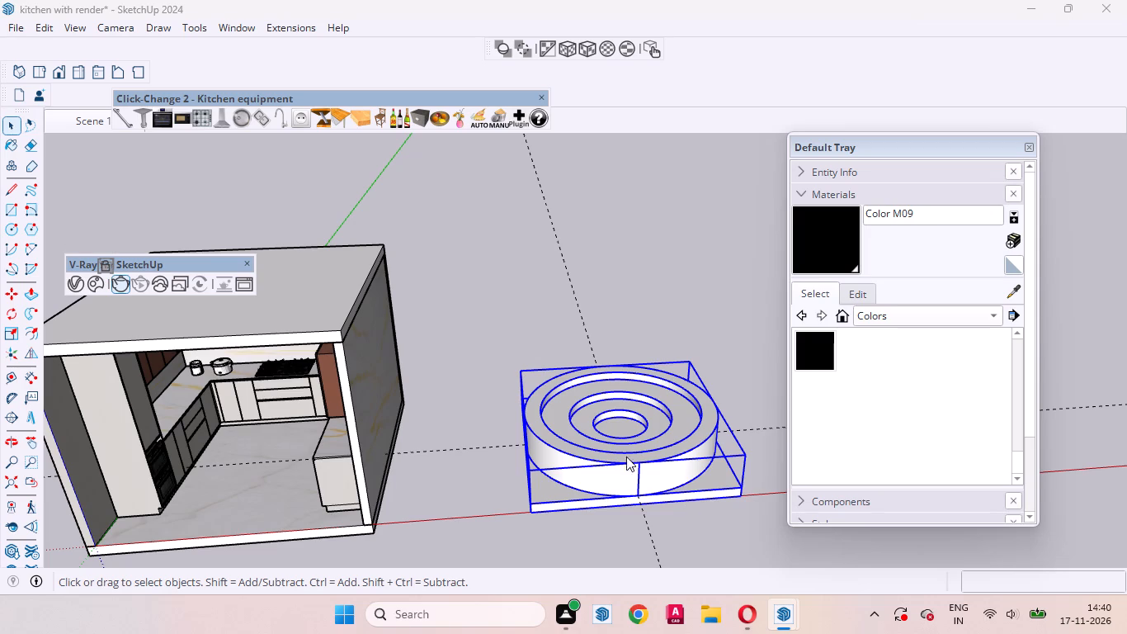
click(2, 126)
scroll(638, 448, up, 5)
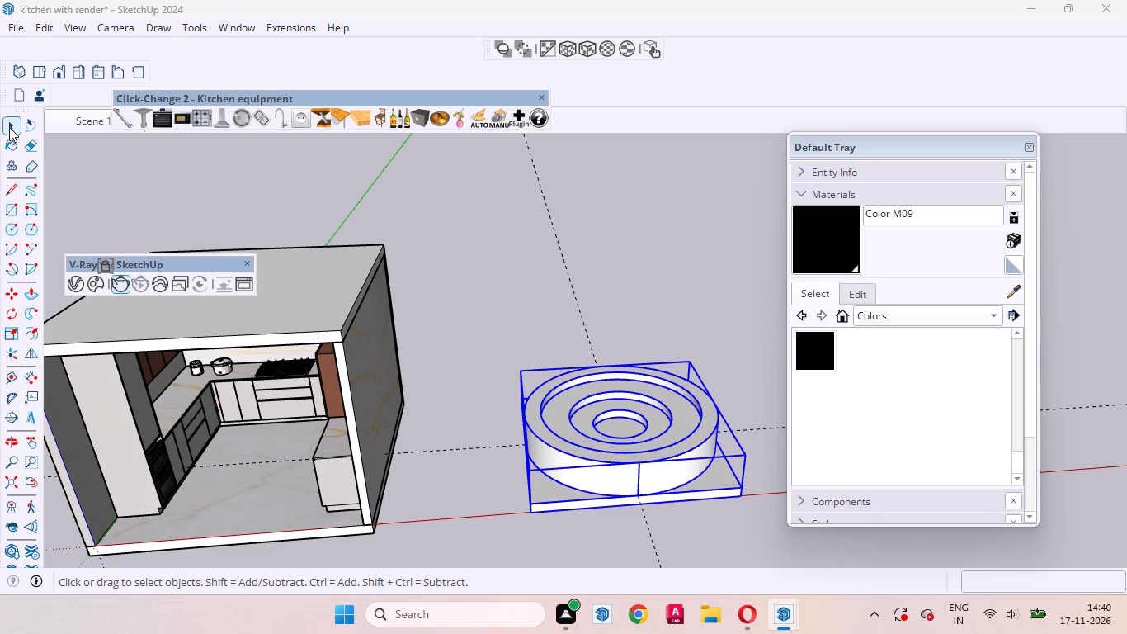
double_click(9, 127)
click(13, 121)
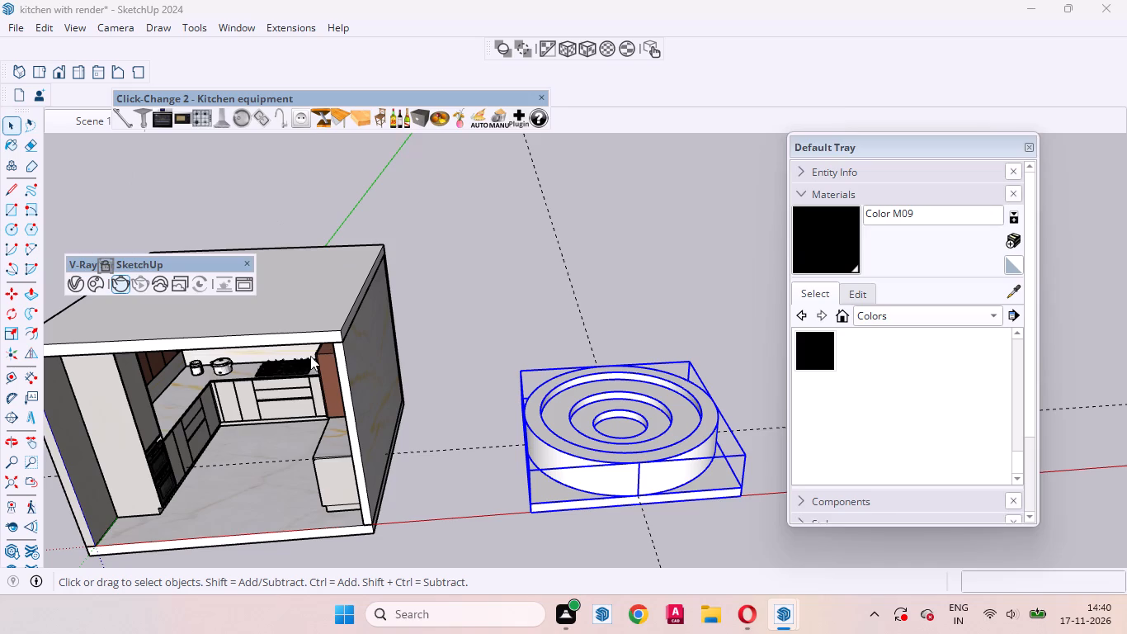
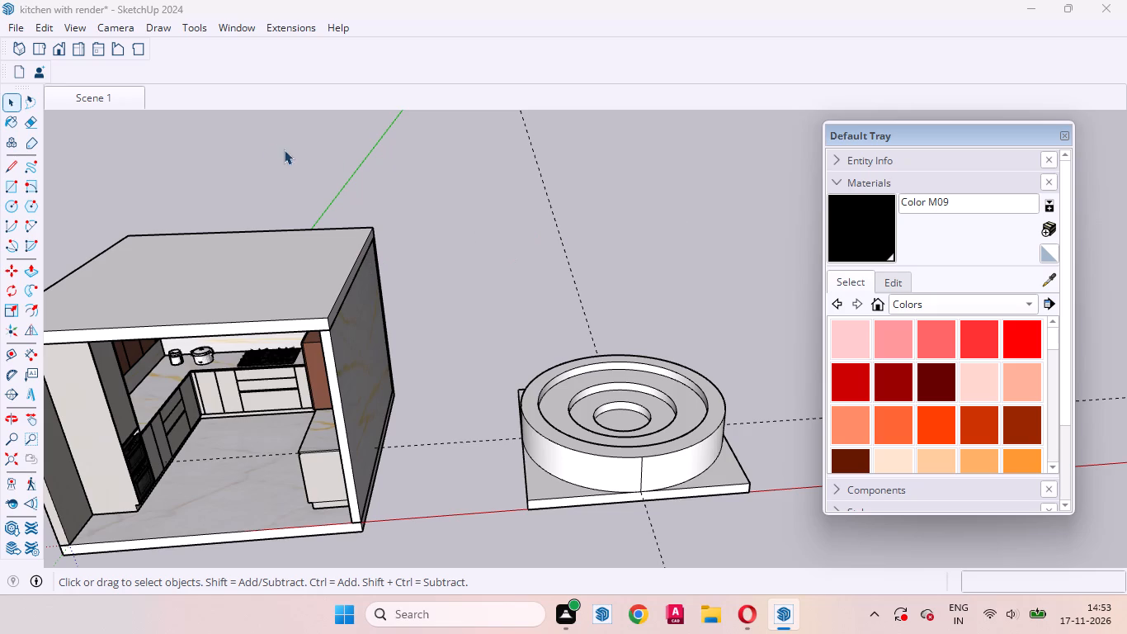
Return the model to the saved Scene 1 kitchen view and ignore the extension updates.
click(100, 99)
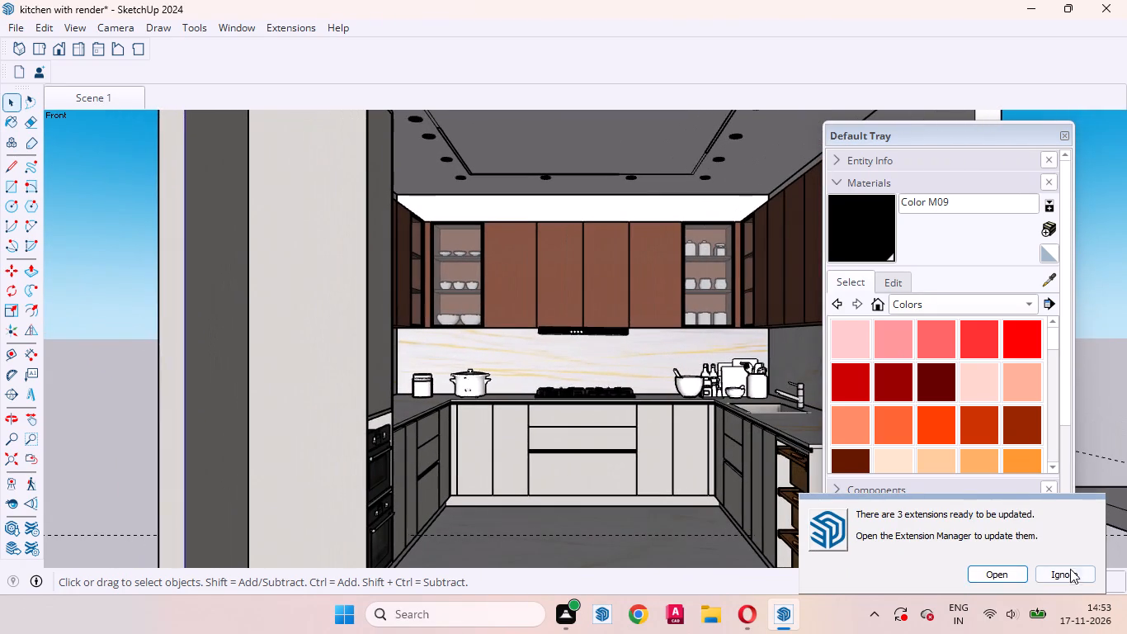
click(1070, 571)
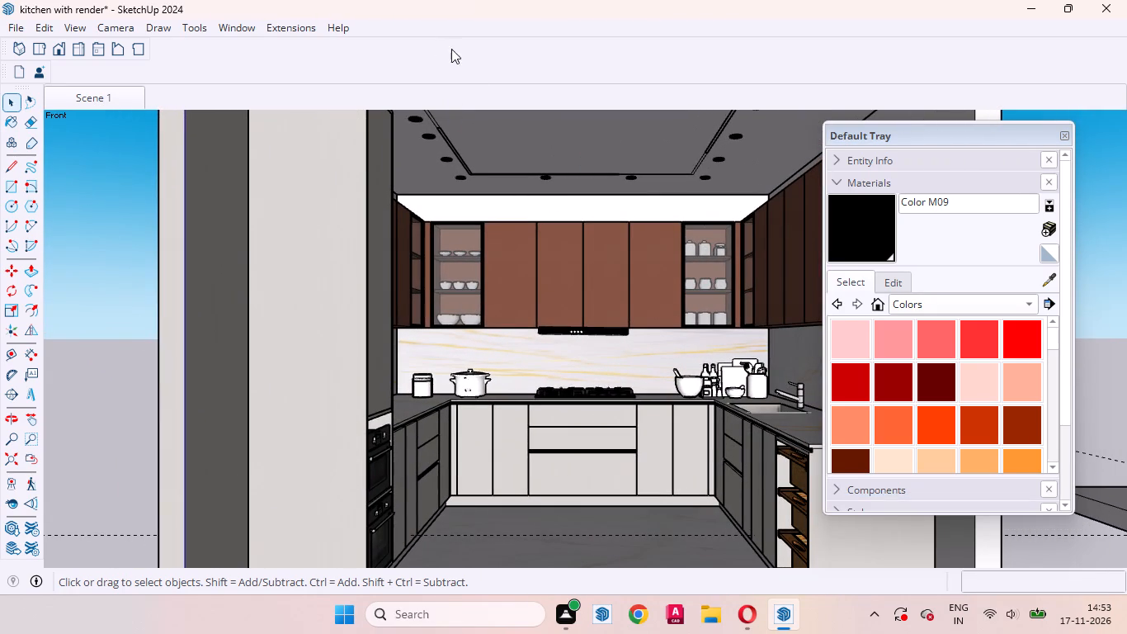
Show the V-Ray for SketchUp toolbar and open the V-Ray Asset Editor, dismissing the notifications.
right_click(432, 31)
click(705, 67)
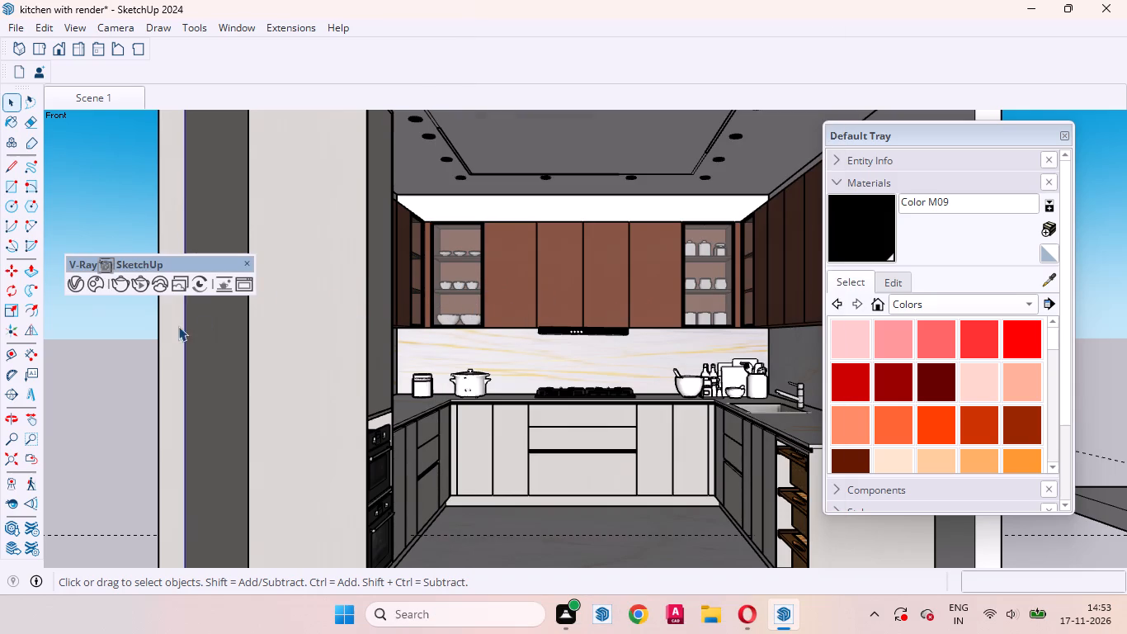
click(74, 284)
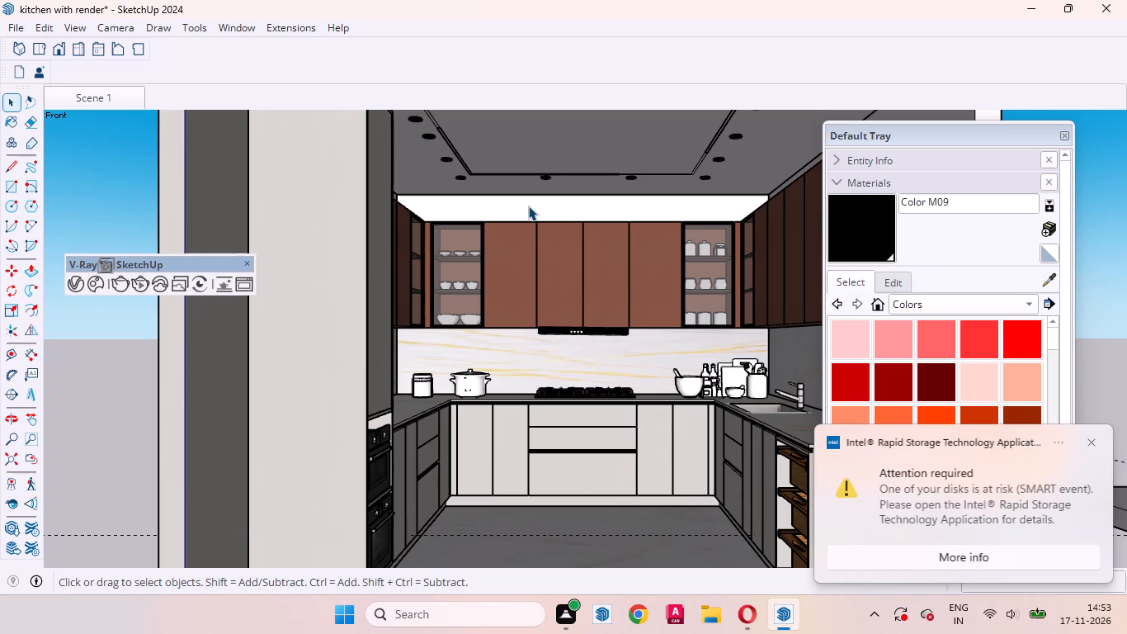
click(1091, 439)
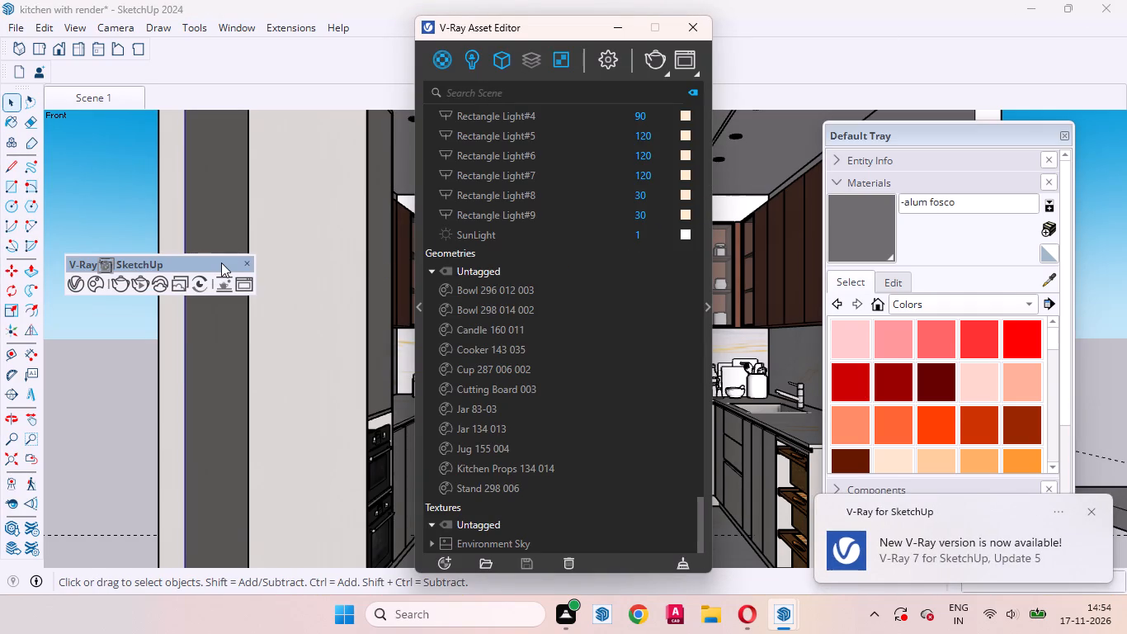
click(1092, 509)
Lower the V-Ray render quality setting to High.
click(604, 63)
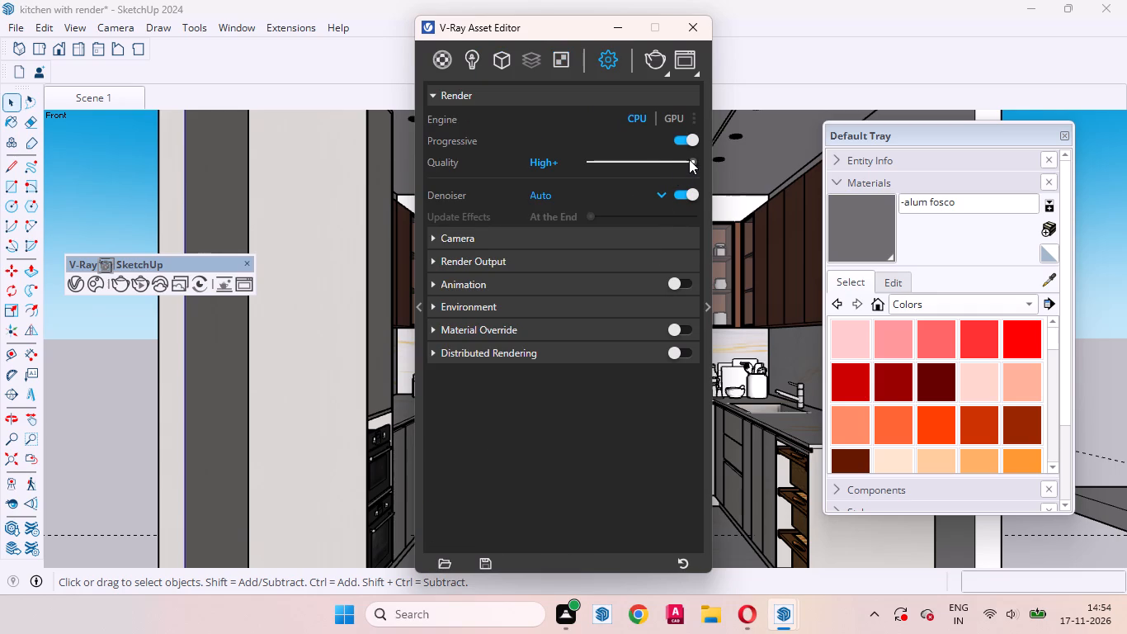
drag(689, 159, 672, 159)
Start a V-Ray render of the Scene 1 kitchen view.
click(662, 66)
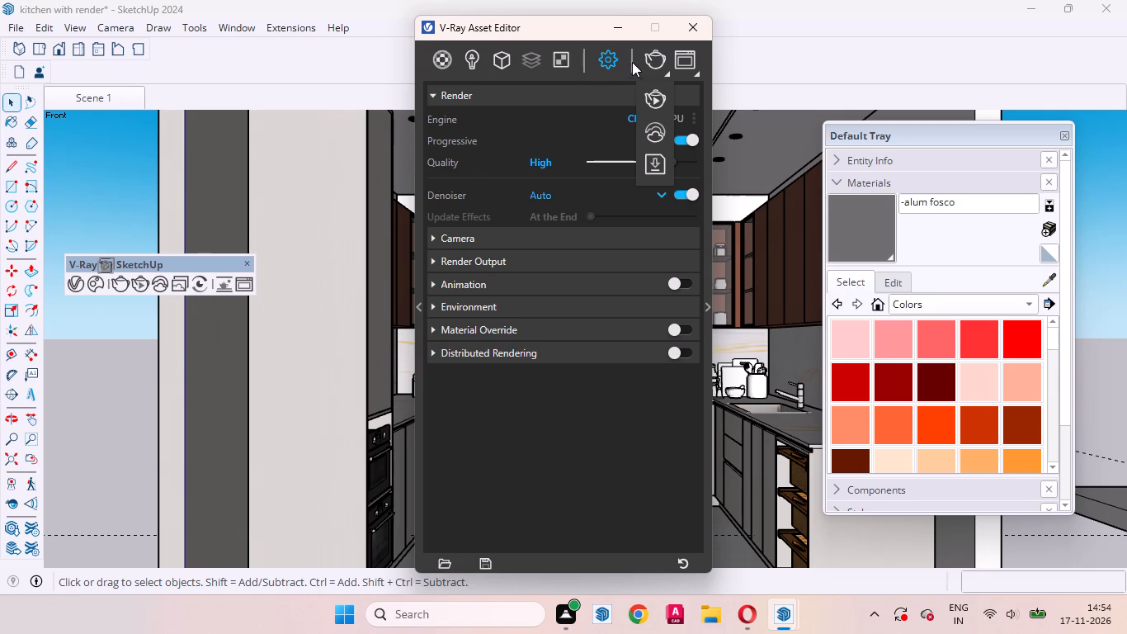
click(653, 56)
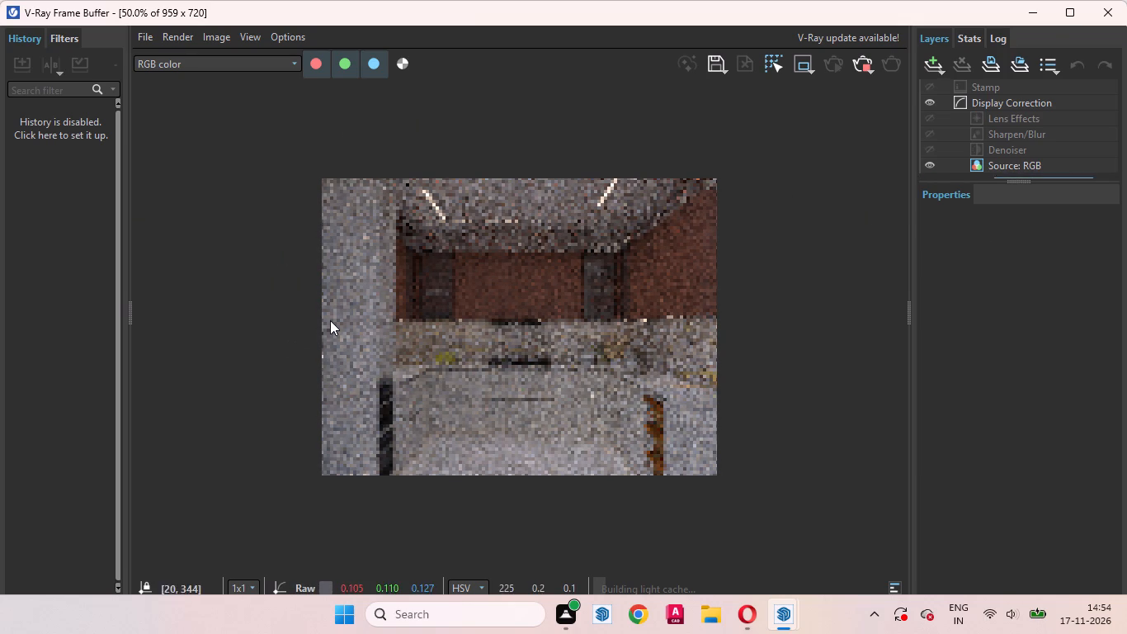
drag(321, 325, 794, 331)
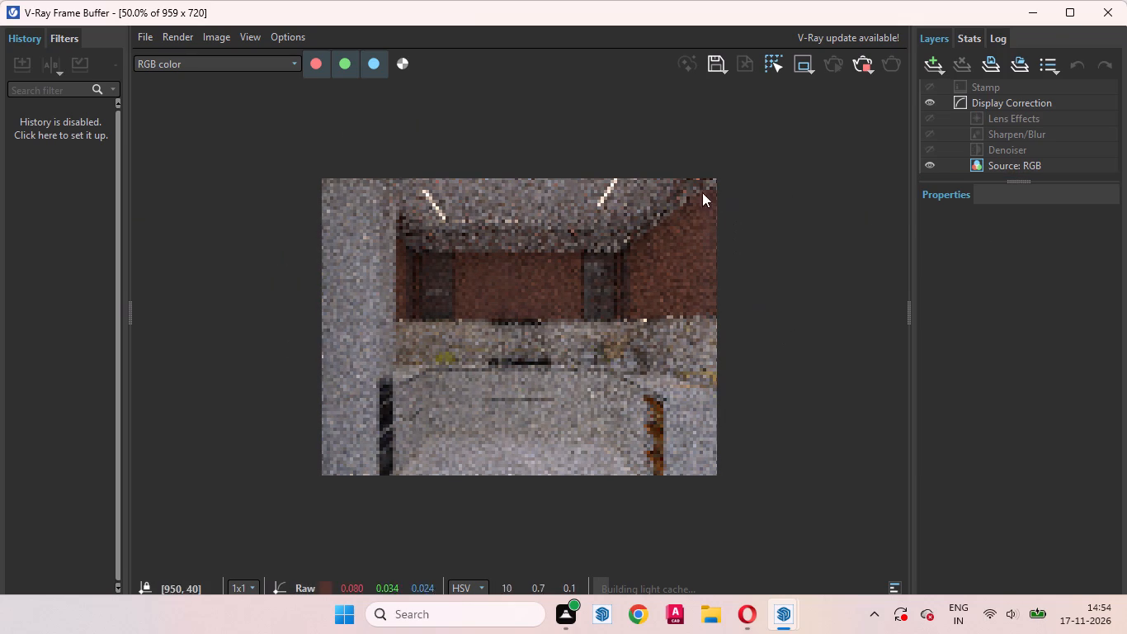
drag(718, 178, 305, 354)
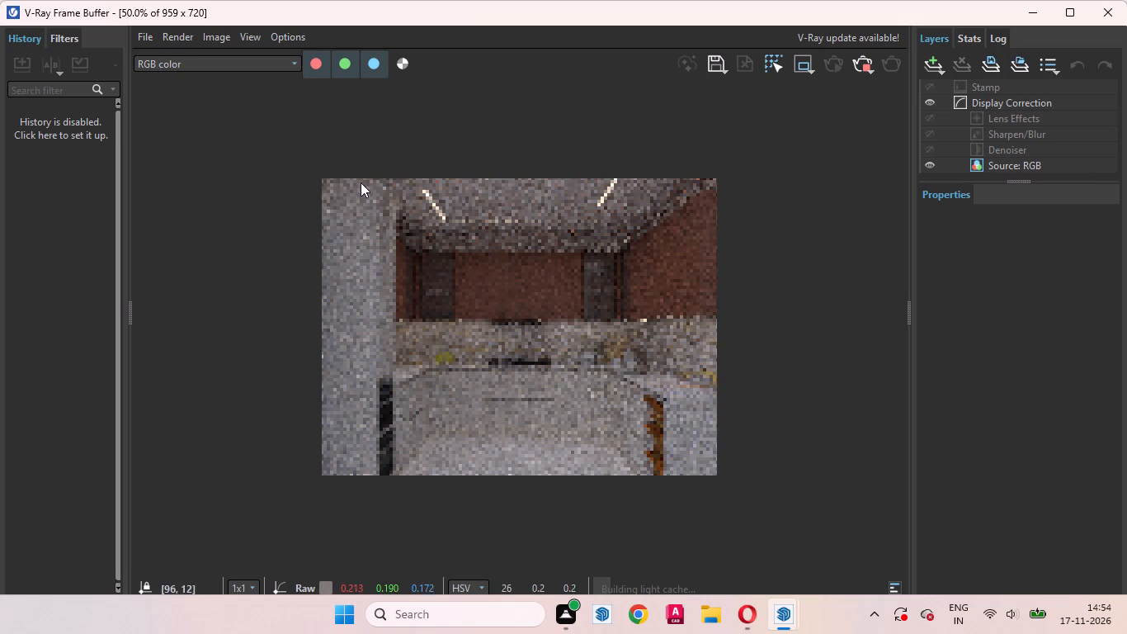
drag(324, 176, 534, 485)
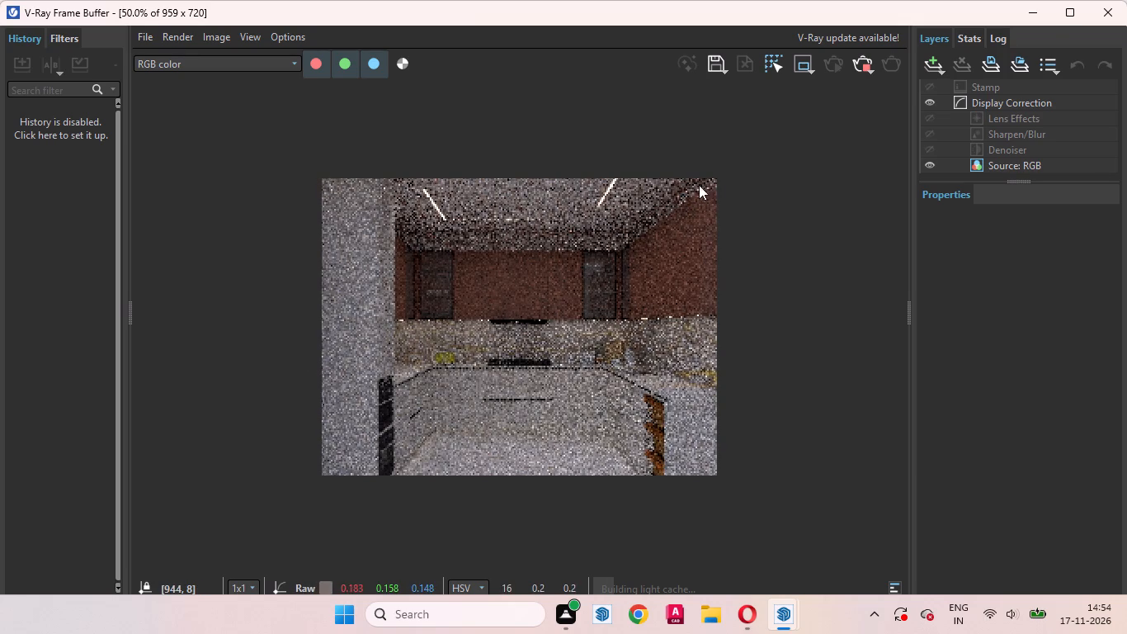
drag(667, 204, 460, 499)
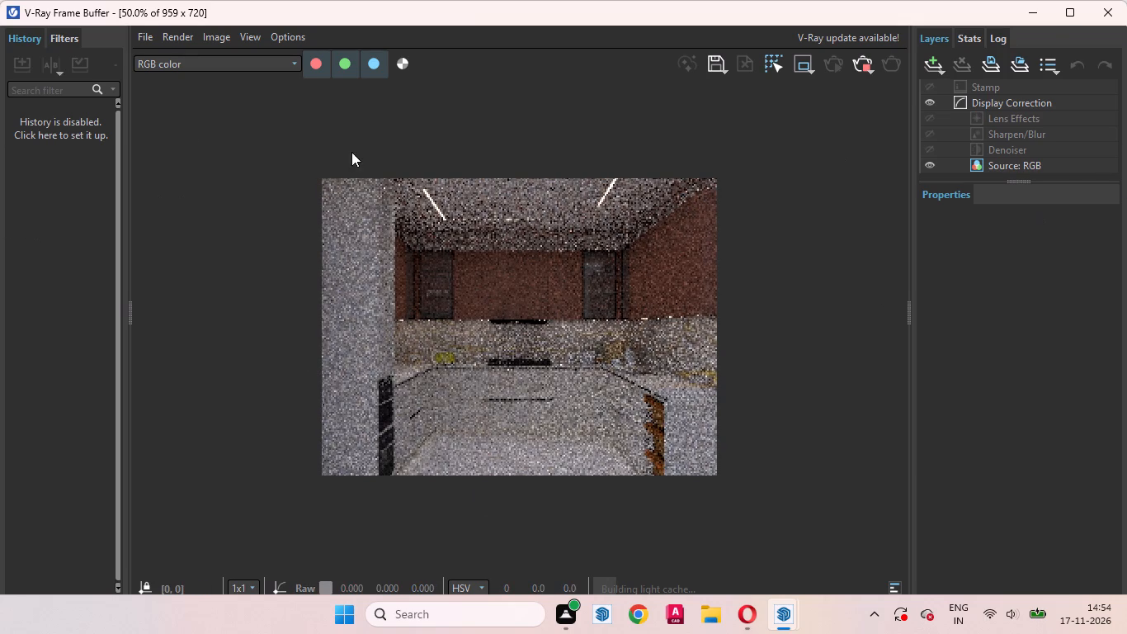
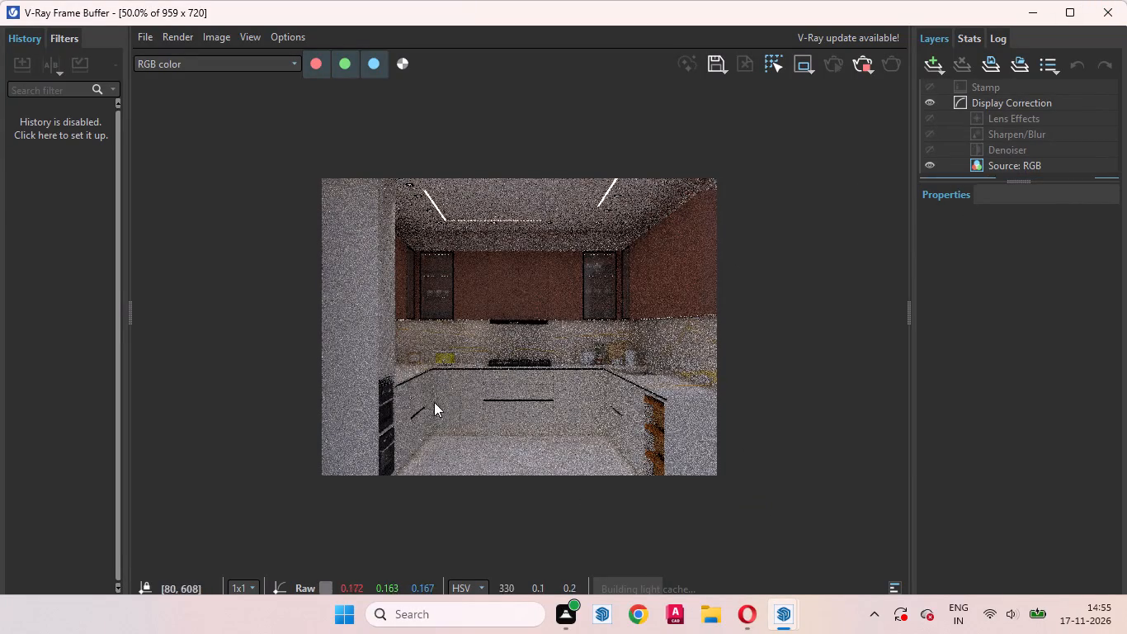
Examine the in-progress kitchen render close up in the V-Ray Frame Buffer.
scroll(375, 196, up, 1)
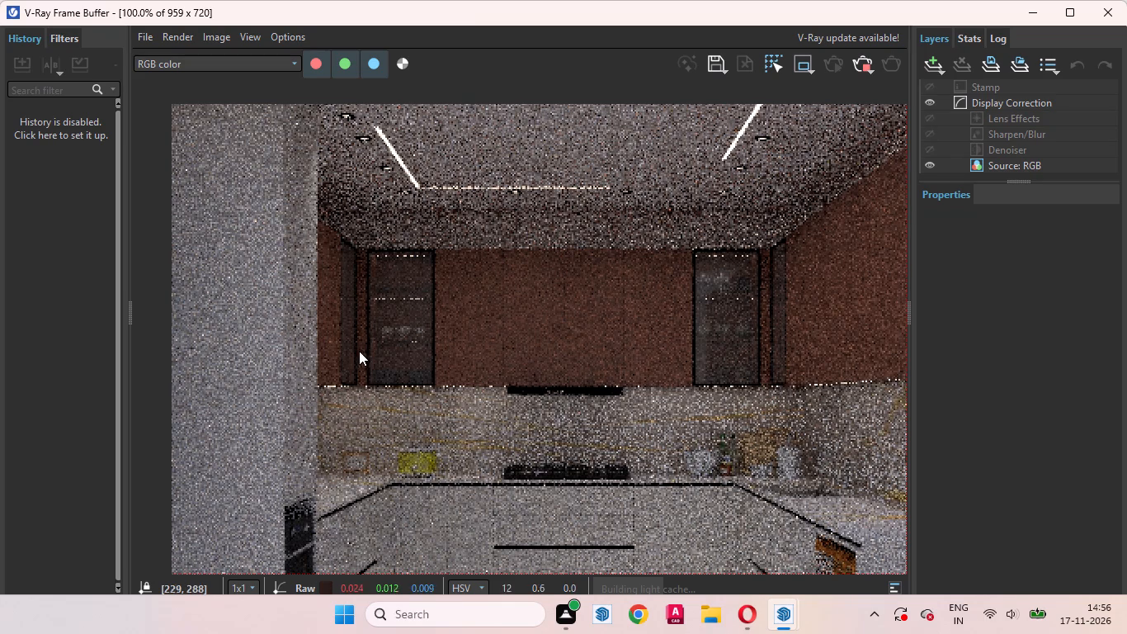
scroll(356, 367, down, 1)
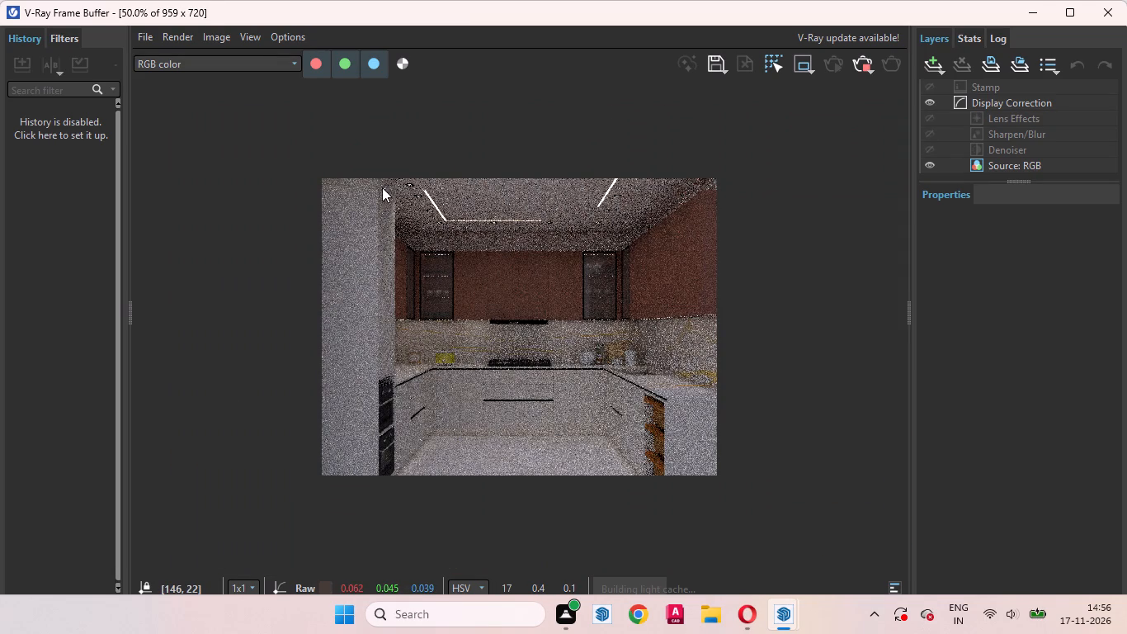
scroll(382, 187, up, 1)
scroll(311, 317, down, 1)
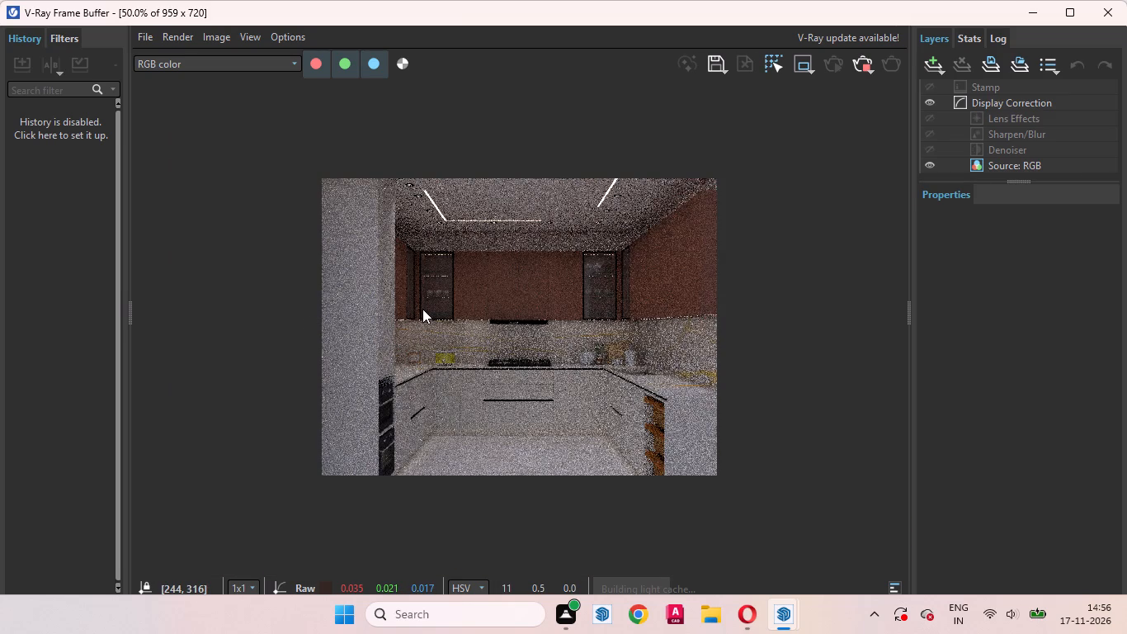
scroll(422, 309, up, 1)
scroll(422, 310, down, 1)
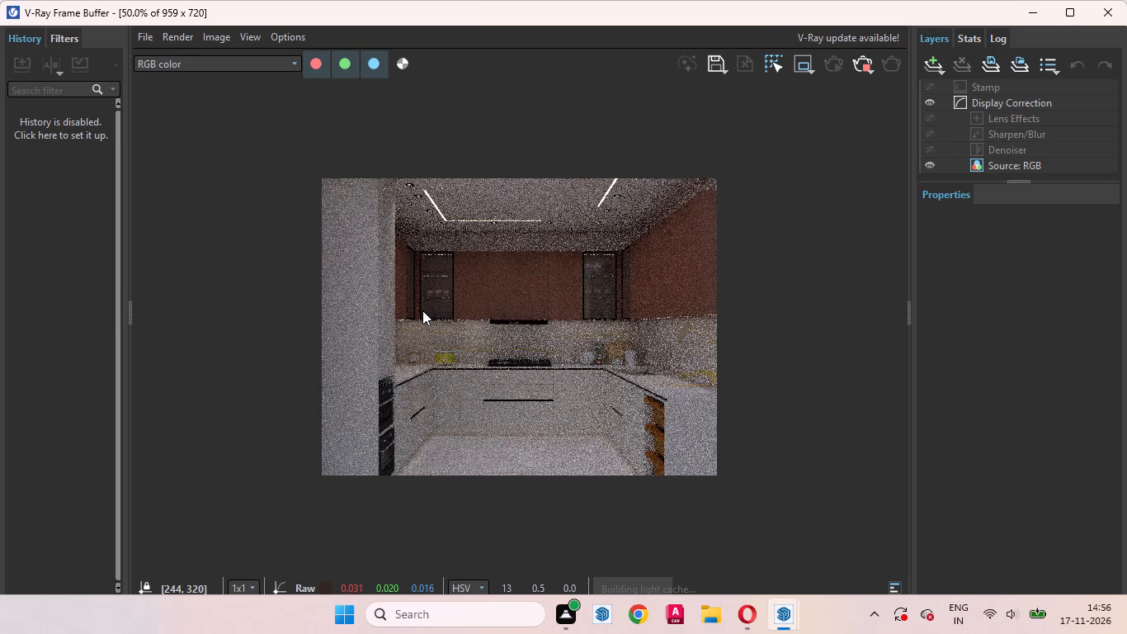
Minimize the V-Ray Frame Buffer and move the Asset Editor away from the middle of the kitchen view.
click(1031, 9)
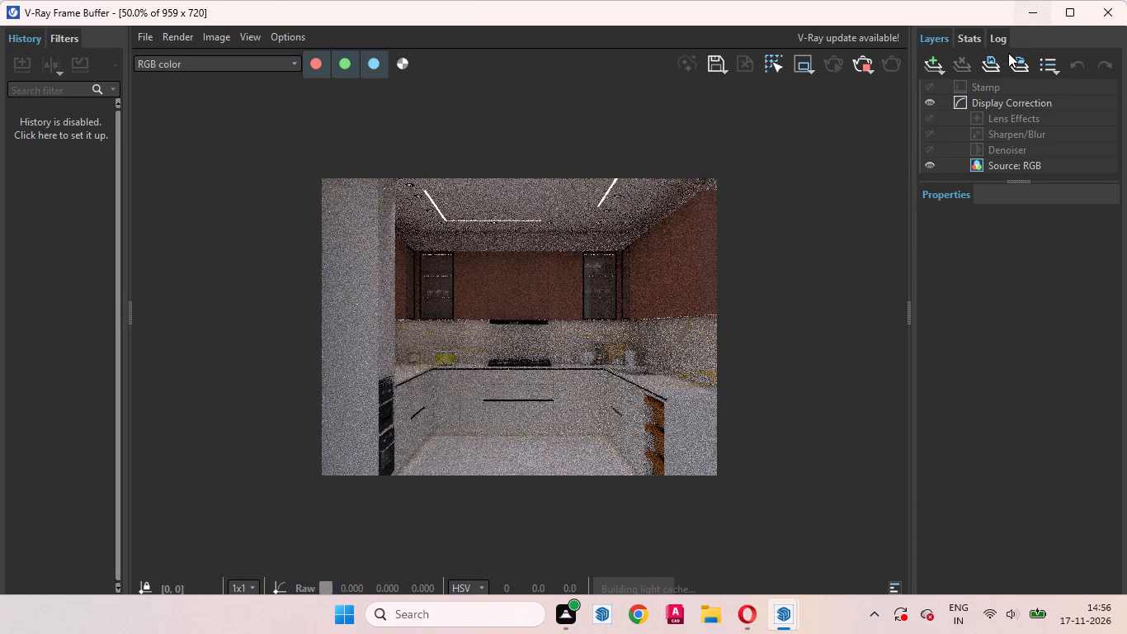
drag(536, 25, 718, 107)
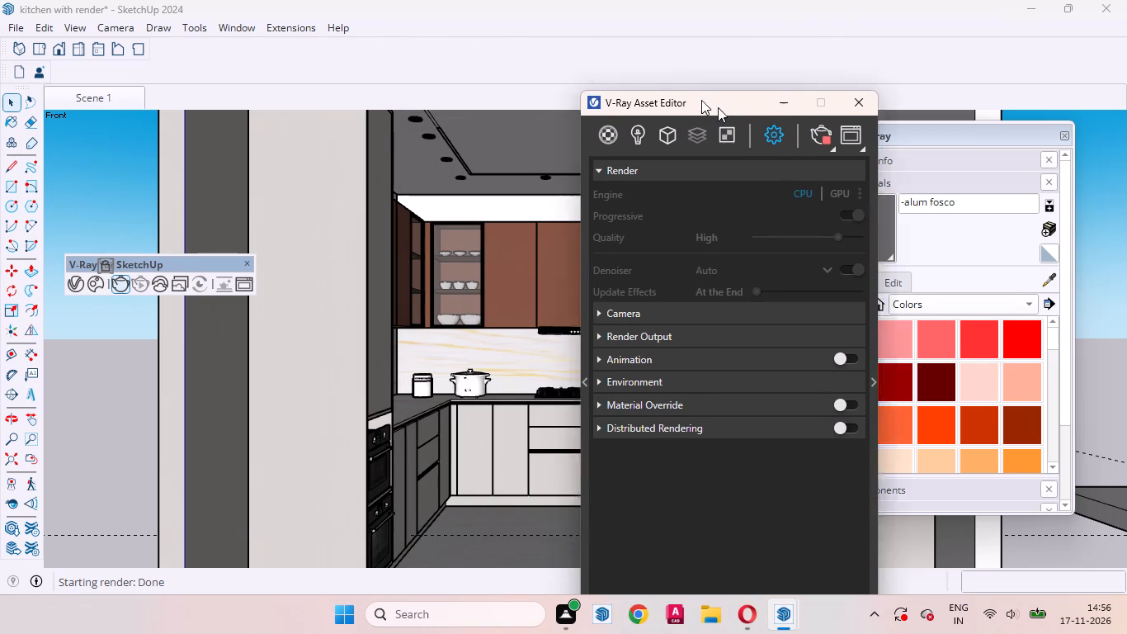
drag(718, 107, 951, 172)
Examine the tall unit and wall cabinets in the model, return to Scene 1, and bring back the render window.
scroll(447, 319, down, 4)
scroll(373, 194, up, 9)
middle_drag(450, 198, 252, 197)
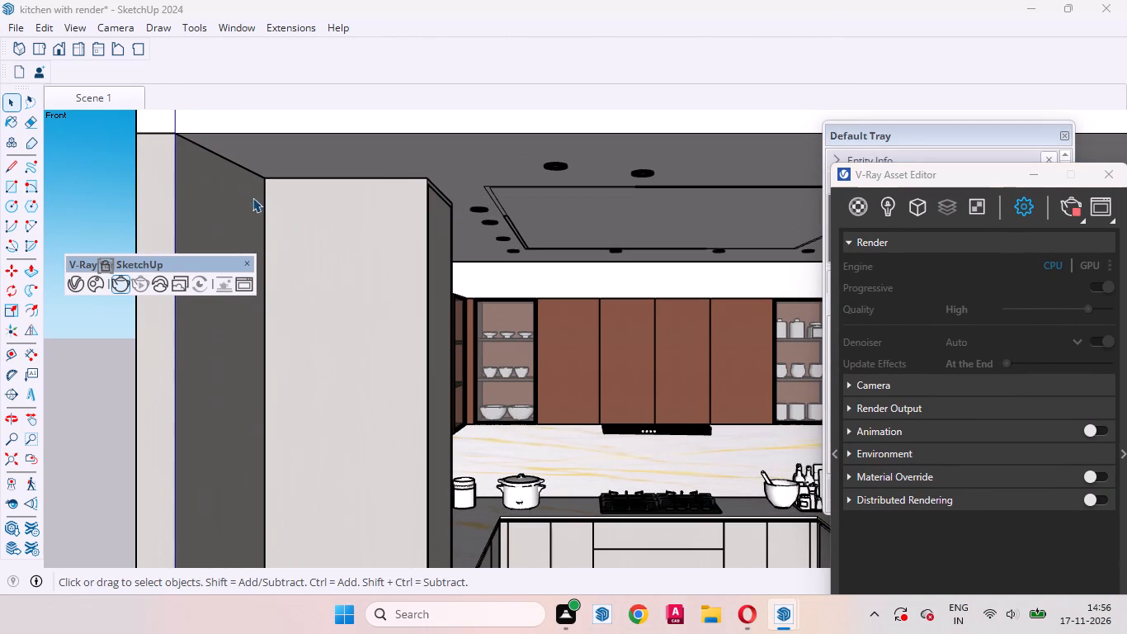
middle_drag(252, 197, 229, 204)
scroll(474, 206, up, 3)
scroll(317, 232, up, 6)
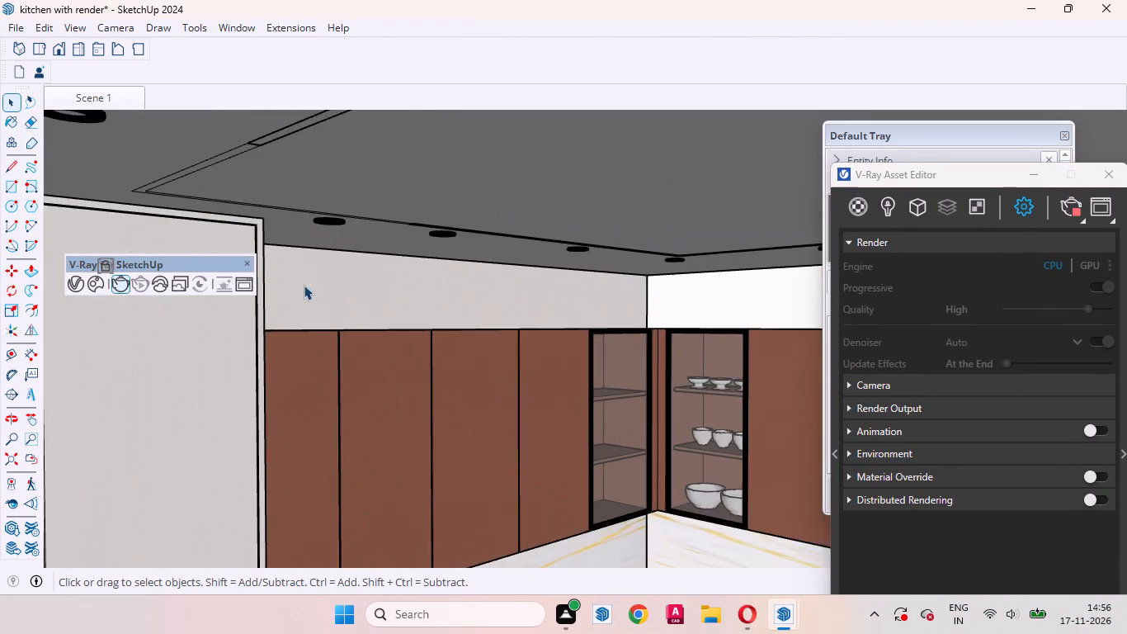
scroll(291, 319, up, 8)
middle_drag(233, 349, 147, 394)
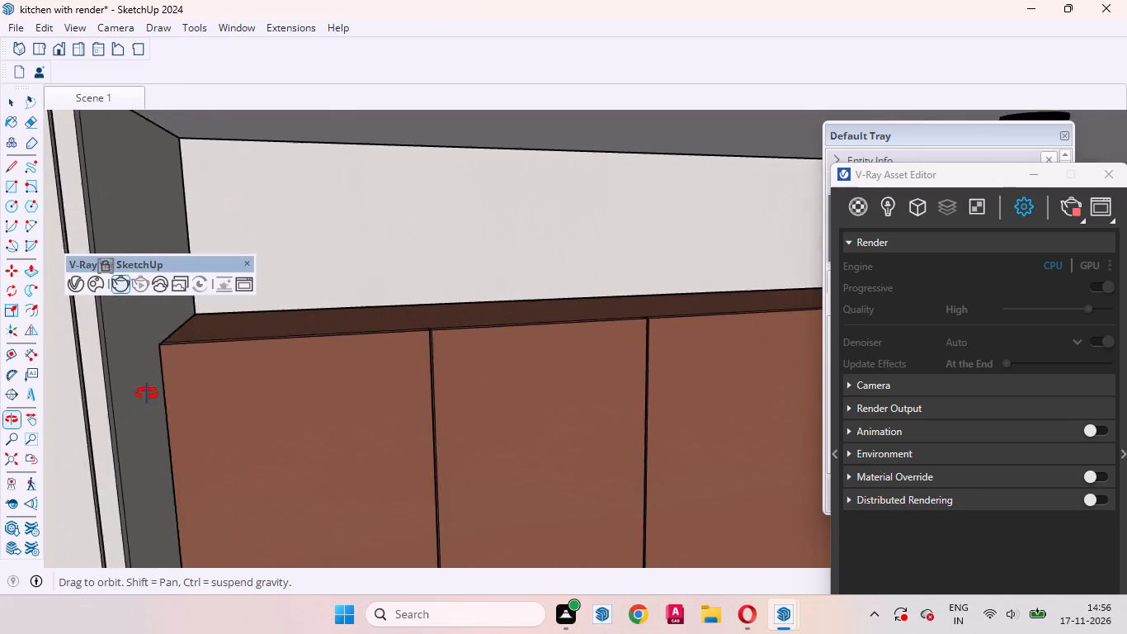
middle_drag(147, 394, 350, 369)
scroll(330, 326, up, 1)
click(83, 104)
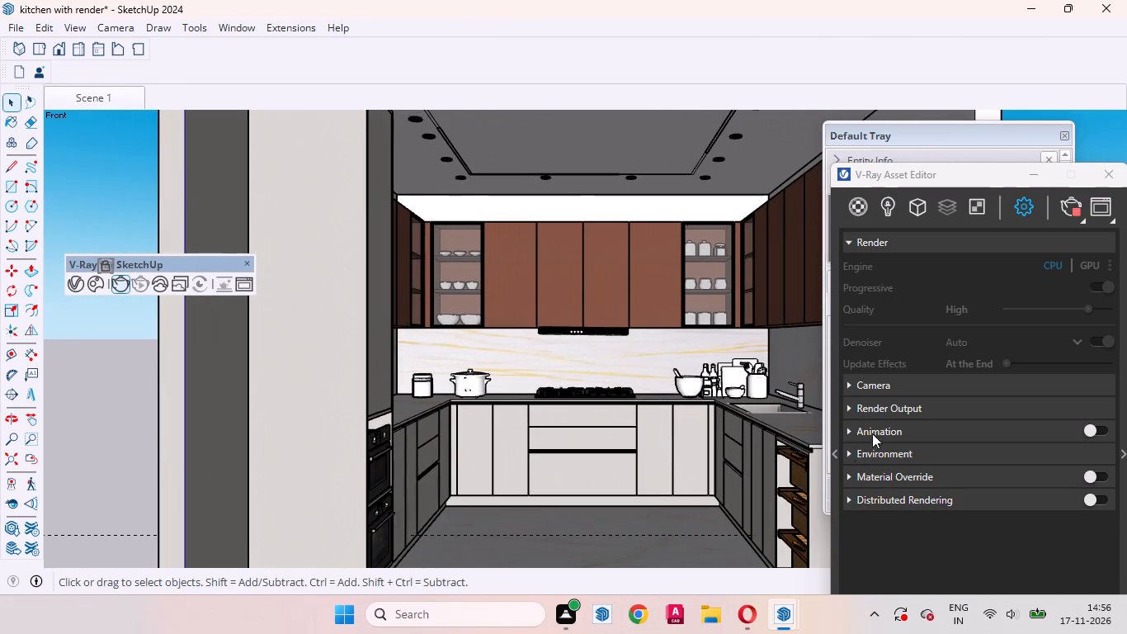
click(884, 545)
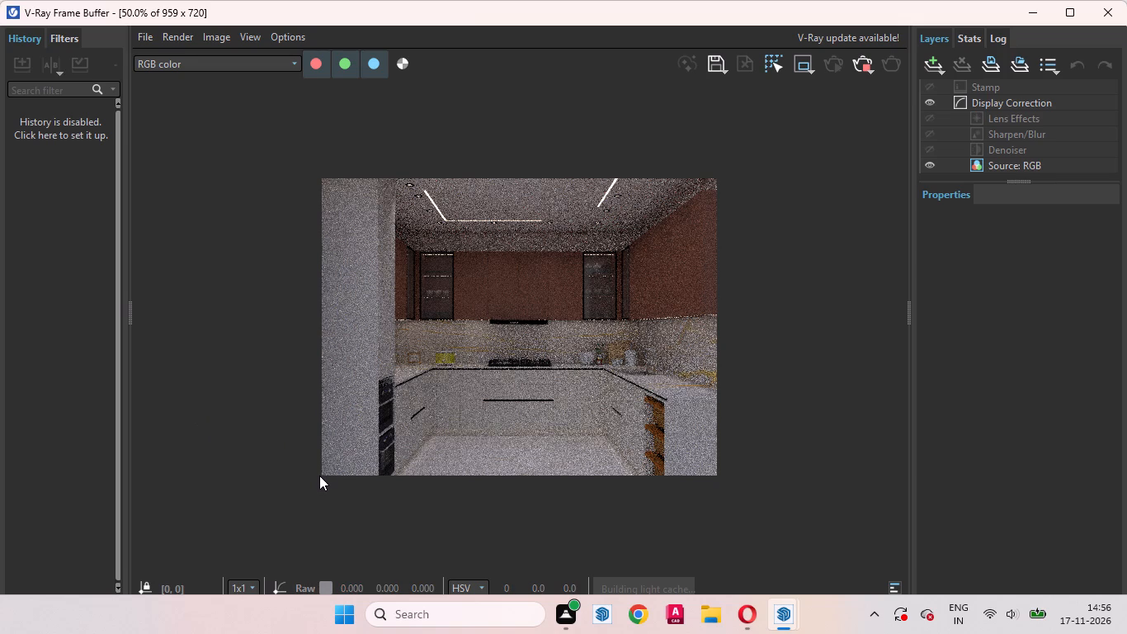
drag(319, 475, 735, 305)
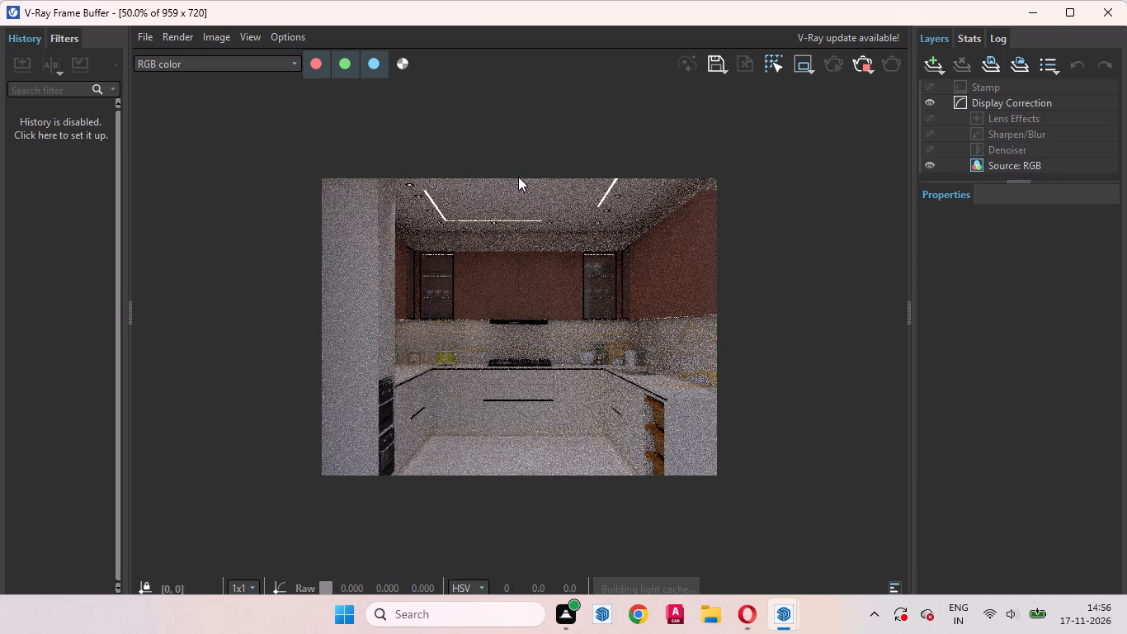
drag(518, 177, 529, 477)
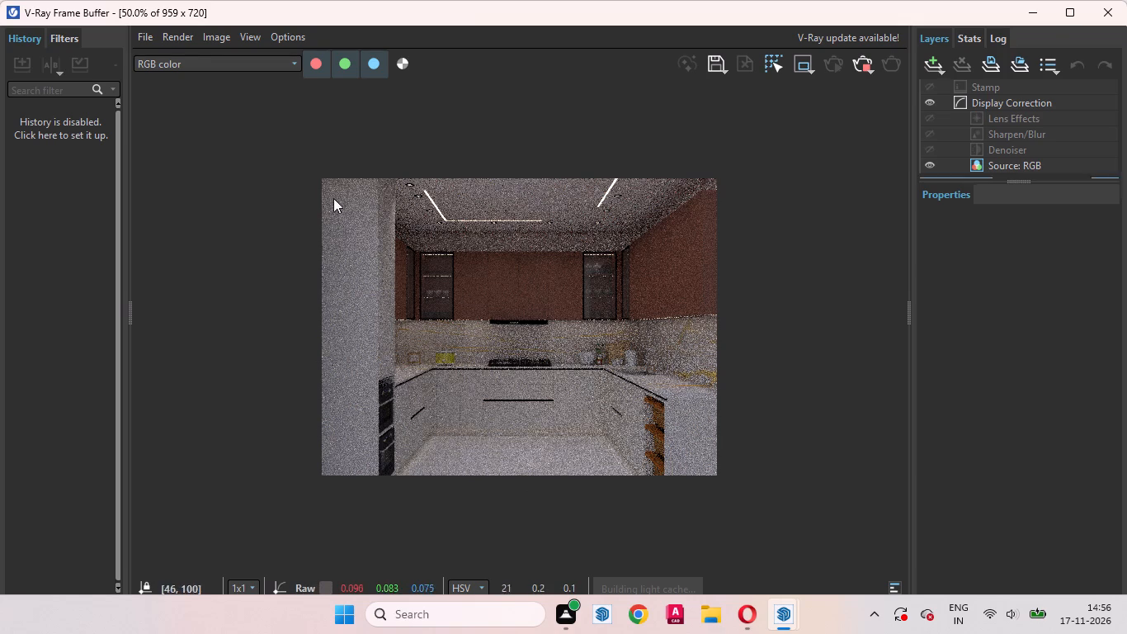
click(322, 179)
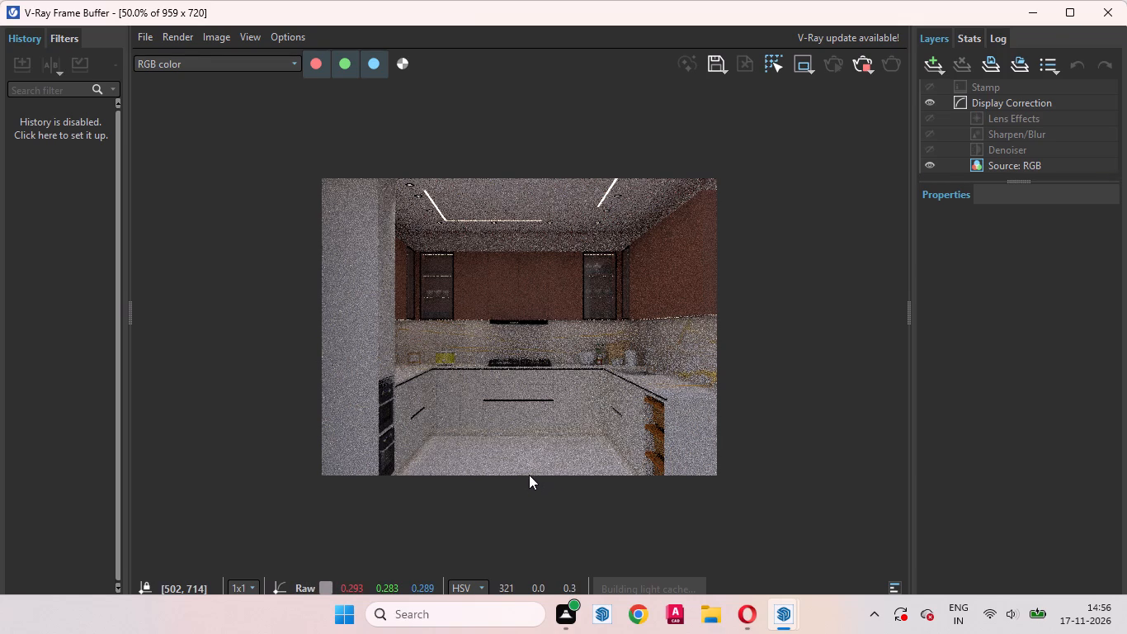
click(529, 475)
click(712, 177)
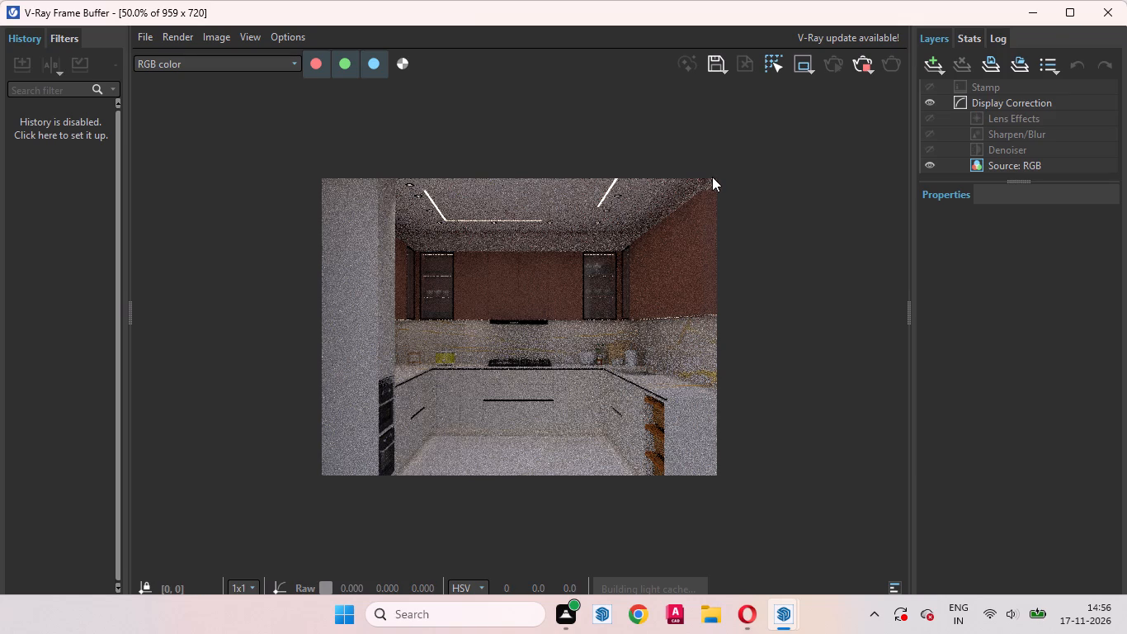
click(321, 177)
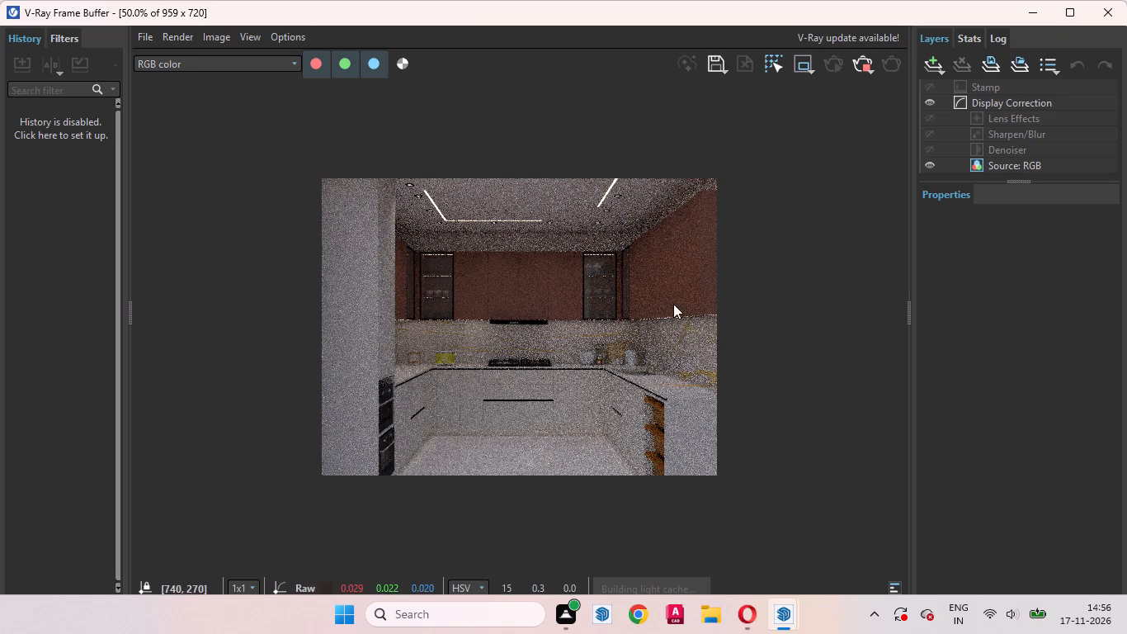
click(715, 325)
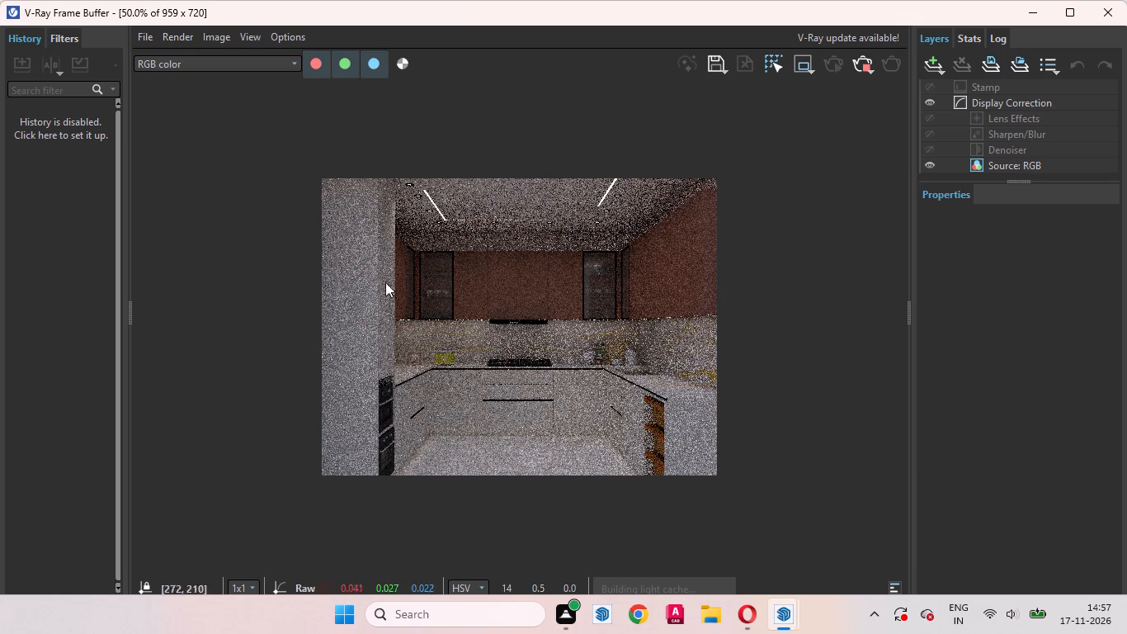
Stop the running V-Ray render and minimize the frame buffer.
click(850, 68)
click(1026, 17)
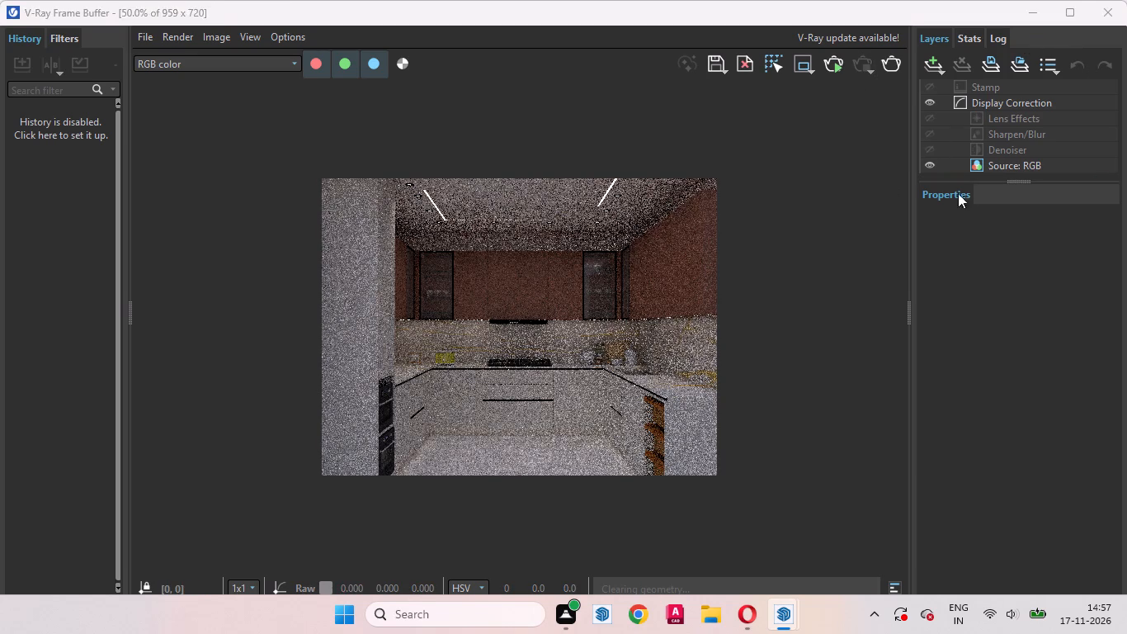
Open the tall oven unit's nested geometry and Push/Pull the upper door's narrow side face to close the vertical gap against its frame.
scroll(629, 341, down, 3)
scroll(563, 352, down, 3)
scroll(438, 278, up, 2)
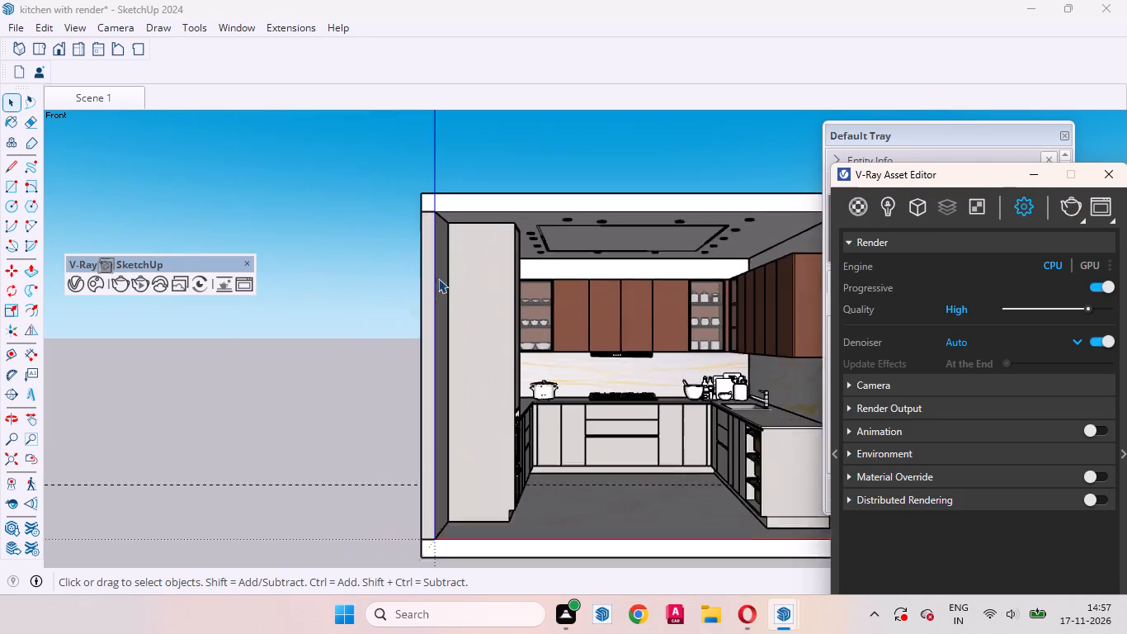
scroll(438, 278, up, 6)
middle_drag(586, 253, 380, 273)
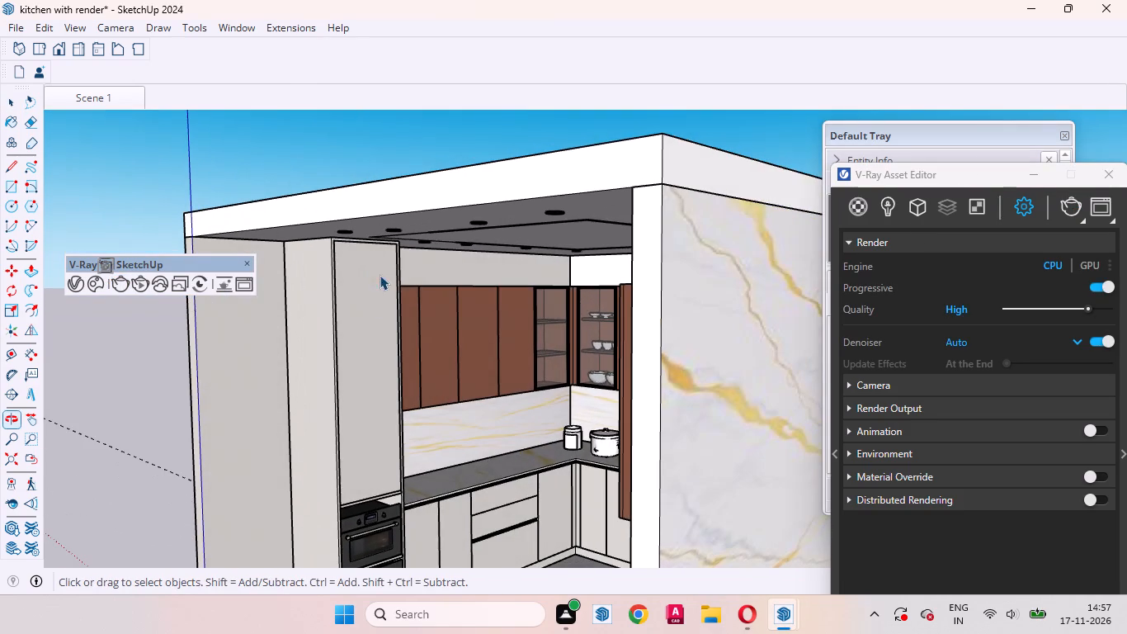
scroll(365, 553, up, 9)
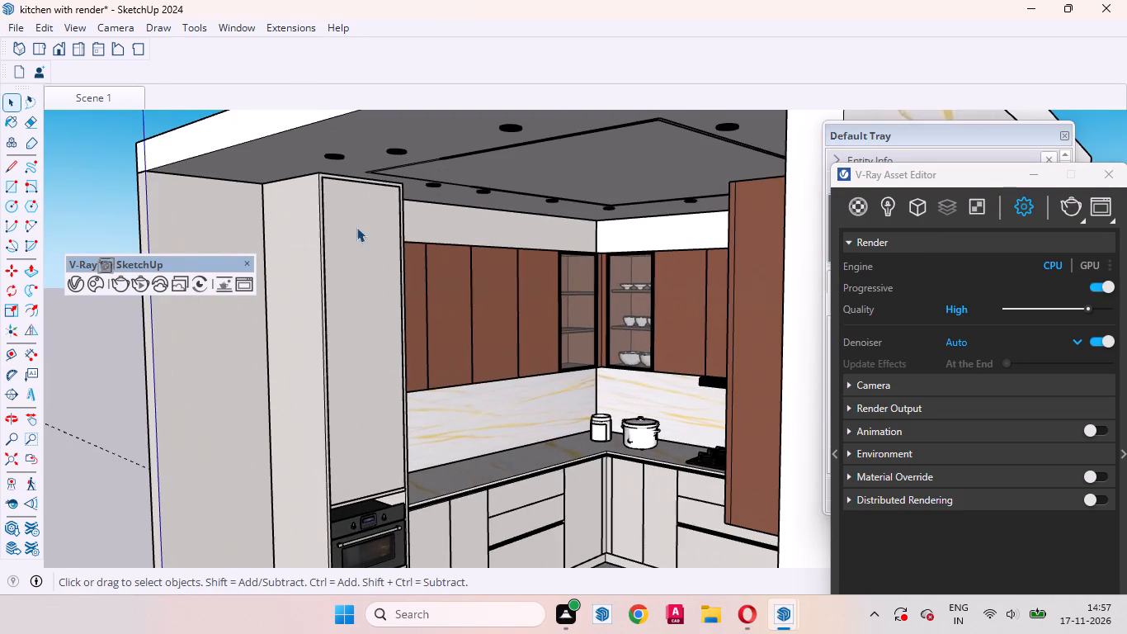
scroll(307, 180, up, 20)
scroll(307, 180, up, 6)
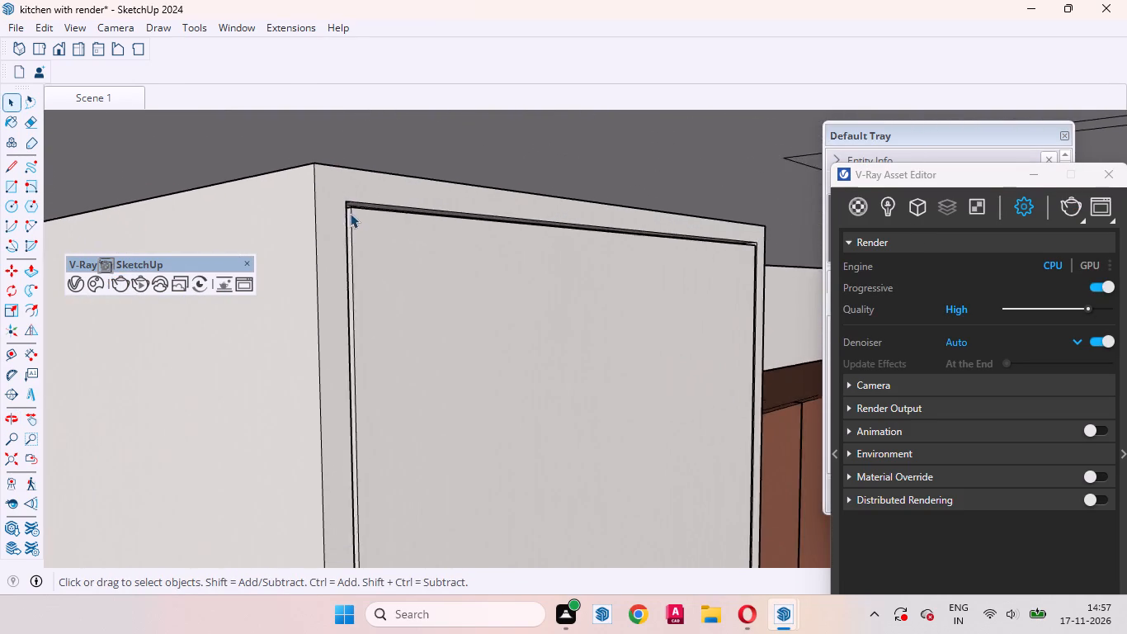
scroll(350, 213, up, 7)
middle_drag(361, 225, 222, 276)
scroll(403, 230, up, 3)
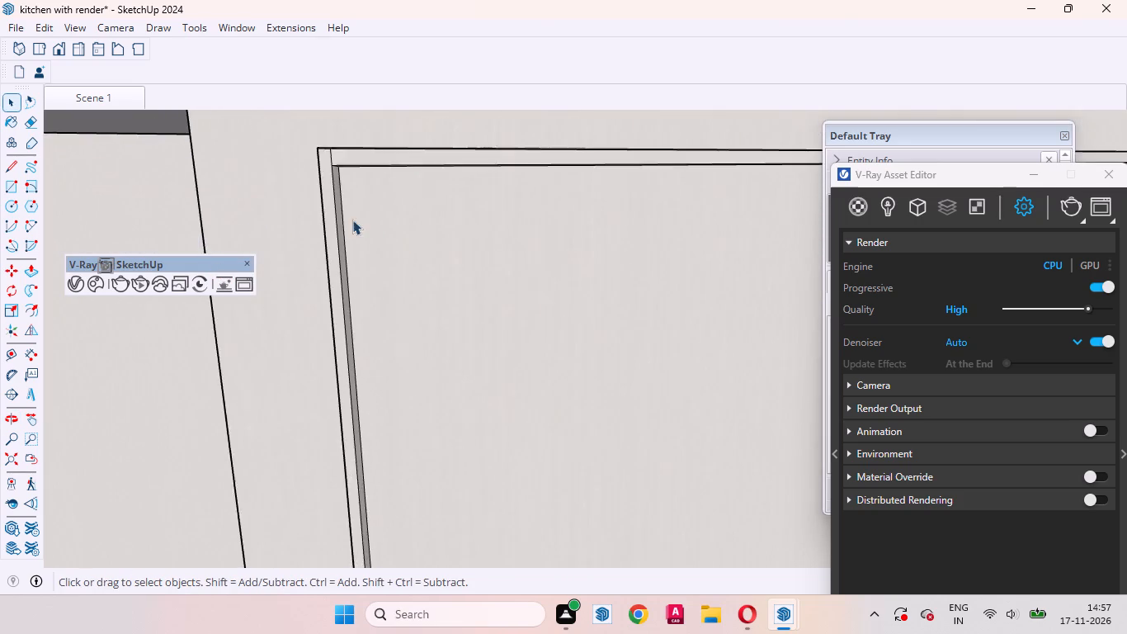
scroll(352, 220, up, 5)
middle_drag(337, 207, 395, 207)
click(365, 207)
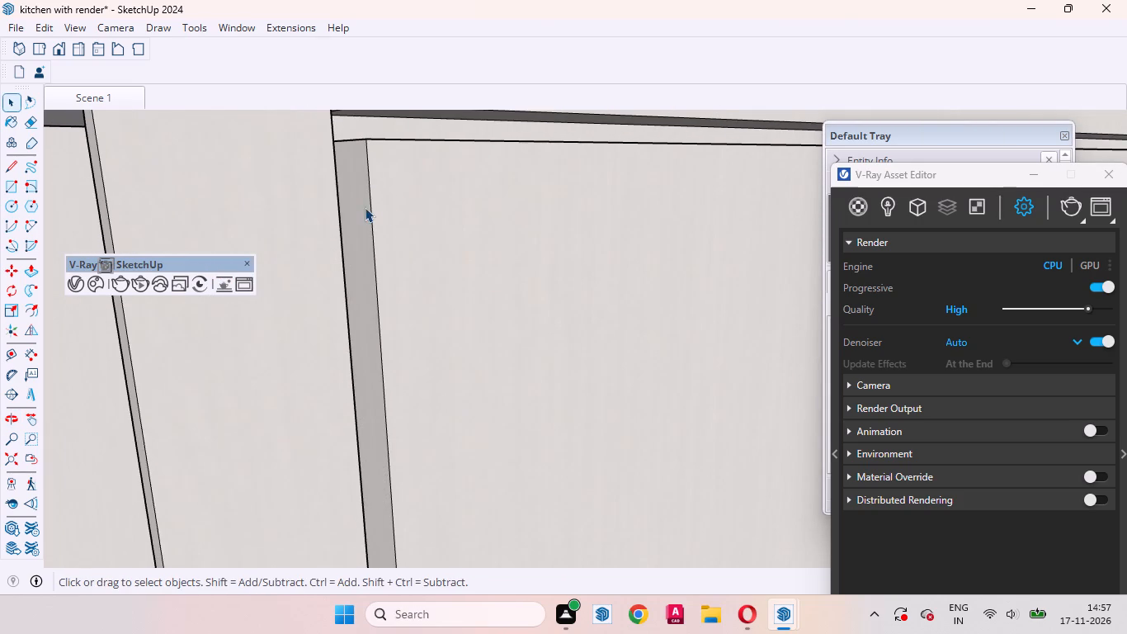
double_click(358, 212)
double_click(356, 197)
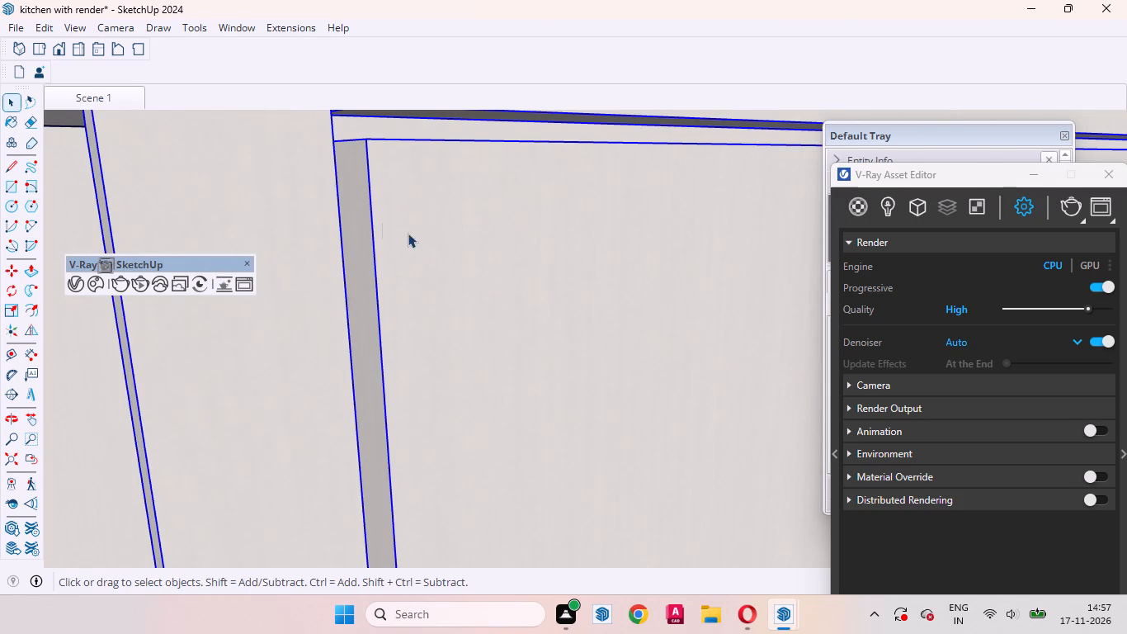
click(355, 235)
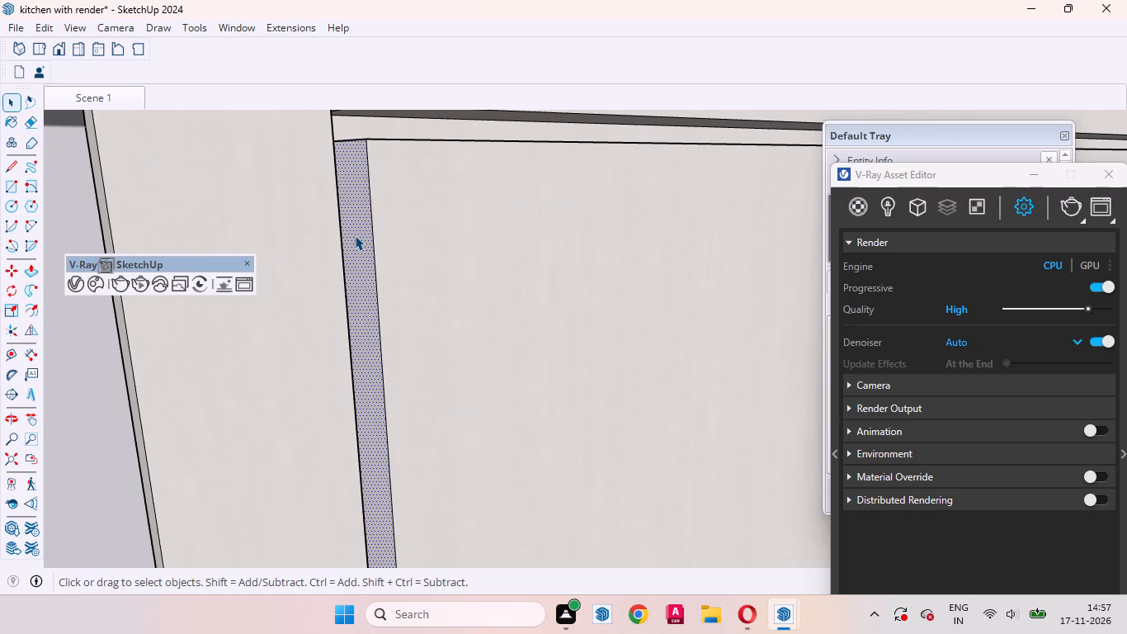
key(p)
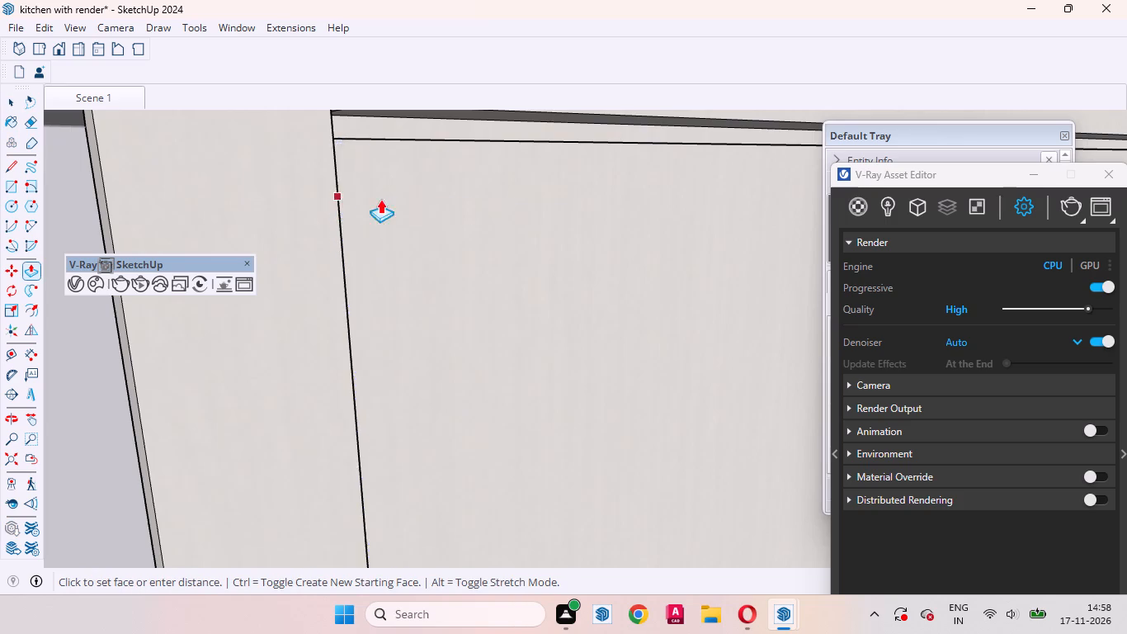
click(333, 184)
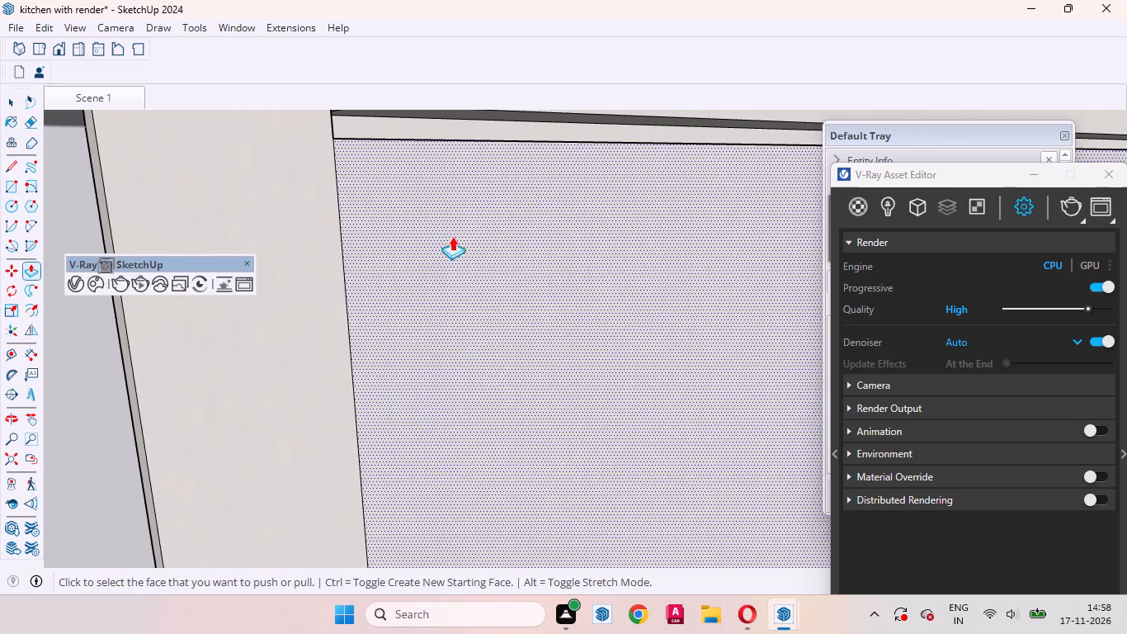
Push/Pull the narrow faces along the tall unit door's top edge and corner to close the gap against the frame.
scroll(594, 369, down, 1)
scroll(403, 135, up, 6)
middle_drag(444, 173, 450, 159)
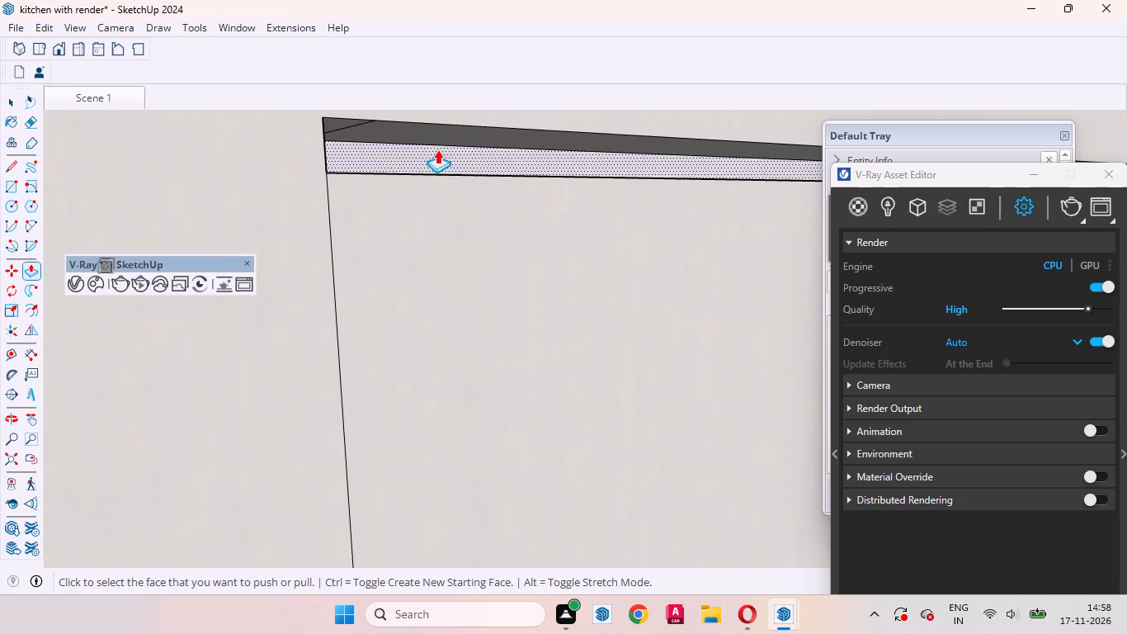
click(445, 139)
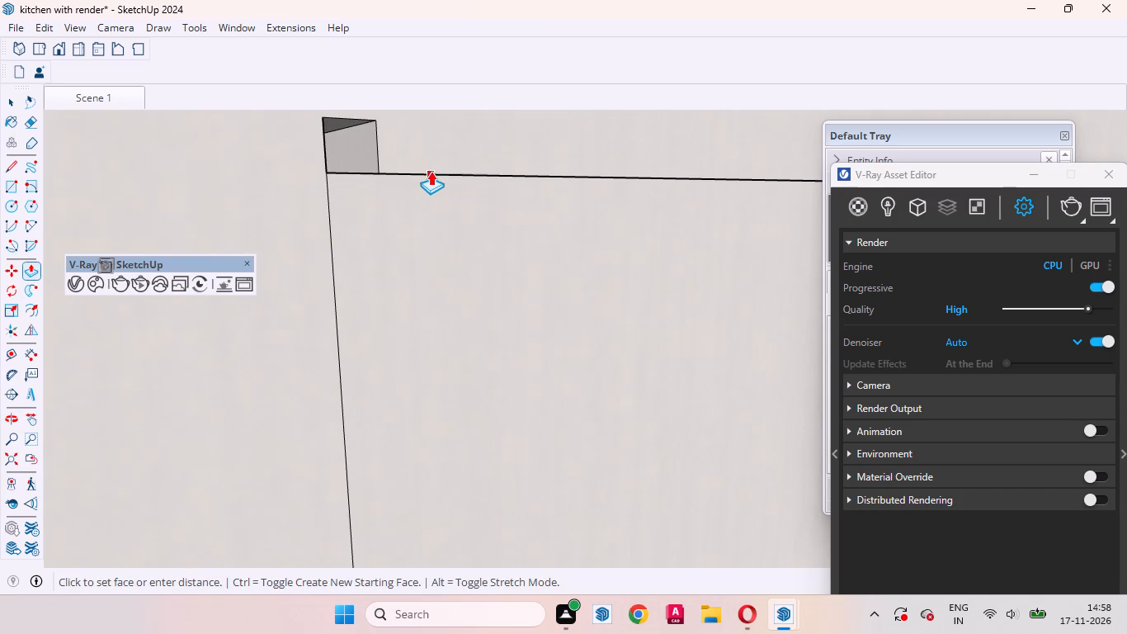
click(431, 171)
double_click(345, 121)
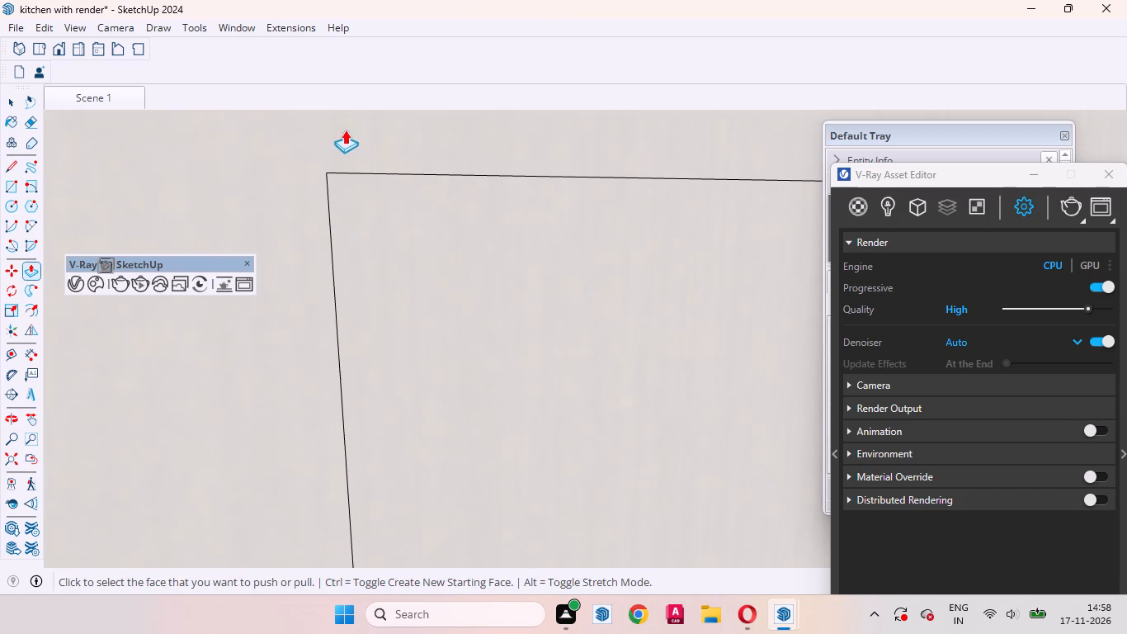
key(space)
Push/Pull the small triangular face and the narrow side face at the upper door's other top corner to close the remaining vertical gap.
scroll(307, 244, down, 5)
scroll(321, 258, up, 1)
scroll(321, 258, down, 6)
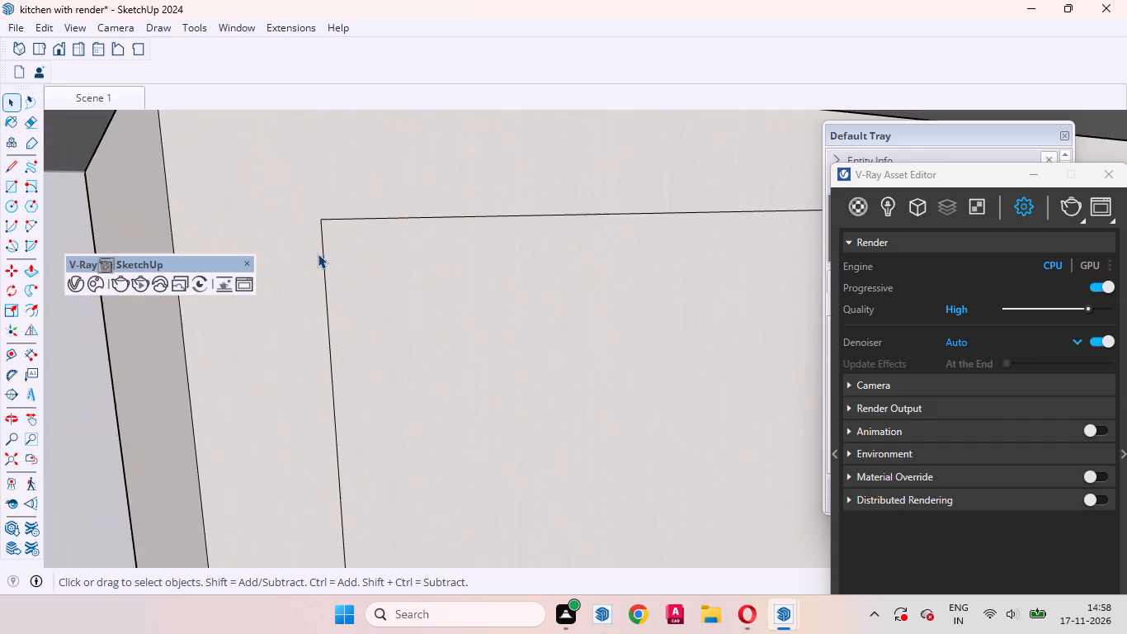
scroll(318, 253, down, 19)
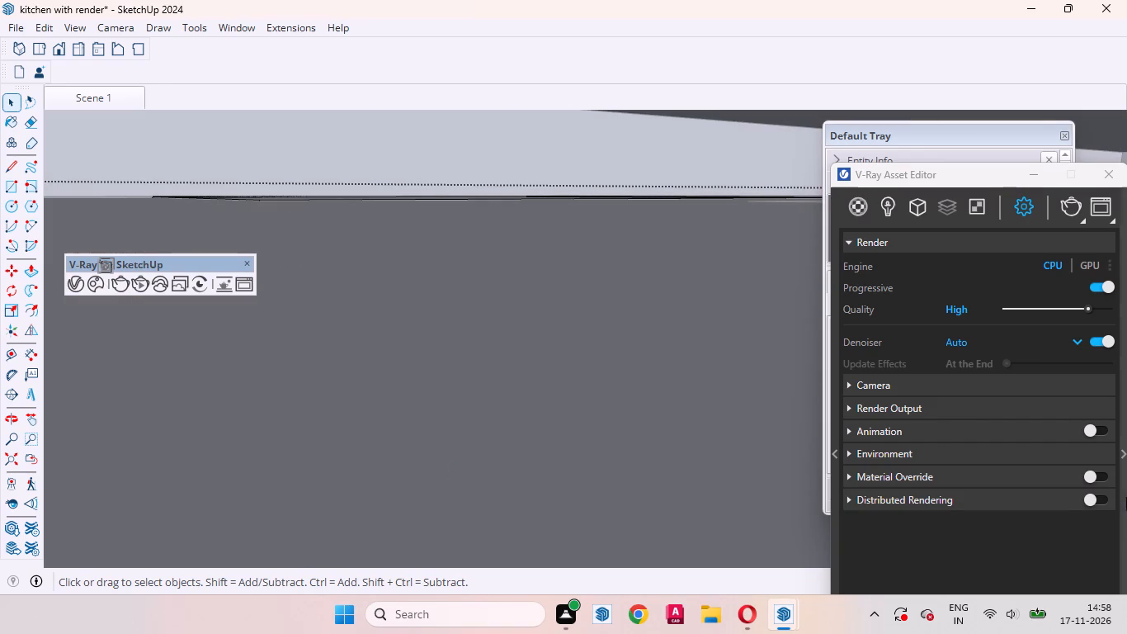
click(22, 460)
scroll(342, 311, down, 8)
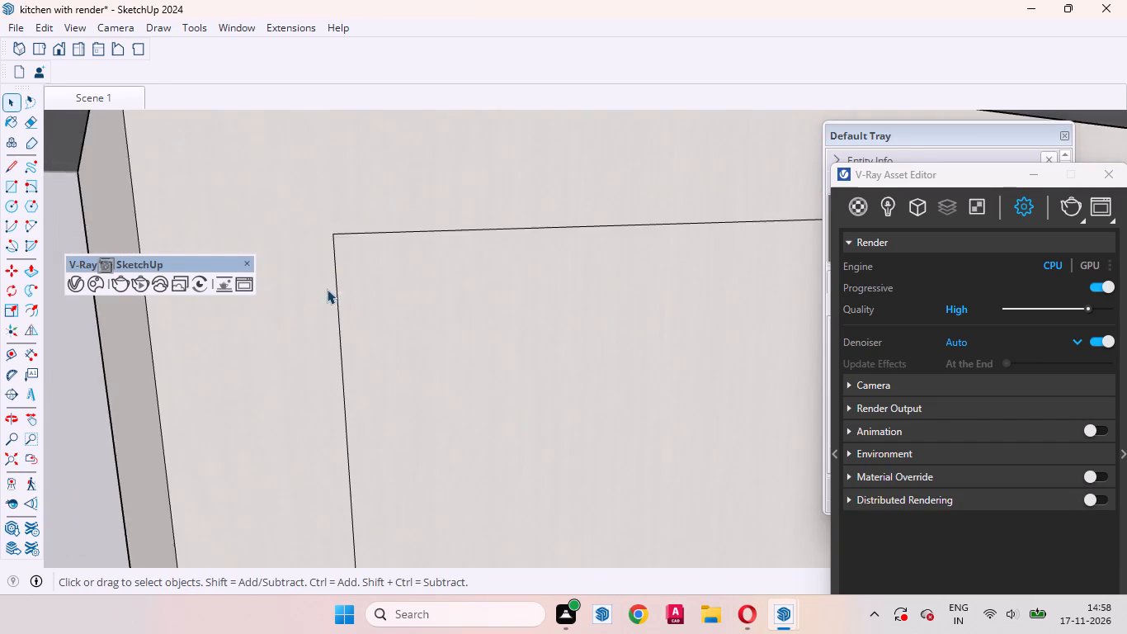
scroll(327, 289, down, 8)
scroll(335, 262, up, 1)
scroll(336, 263, down, 10)
middle_drag(321, 418, 330, 329)
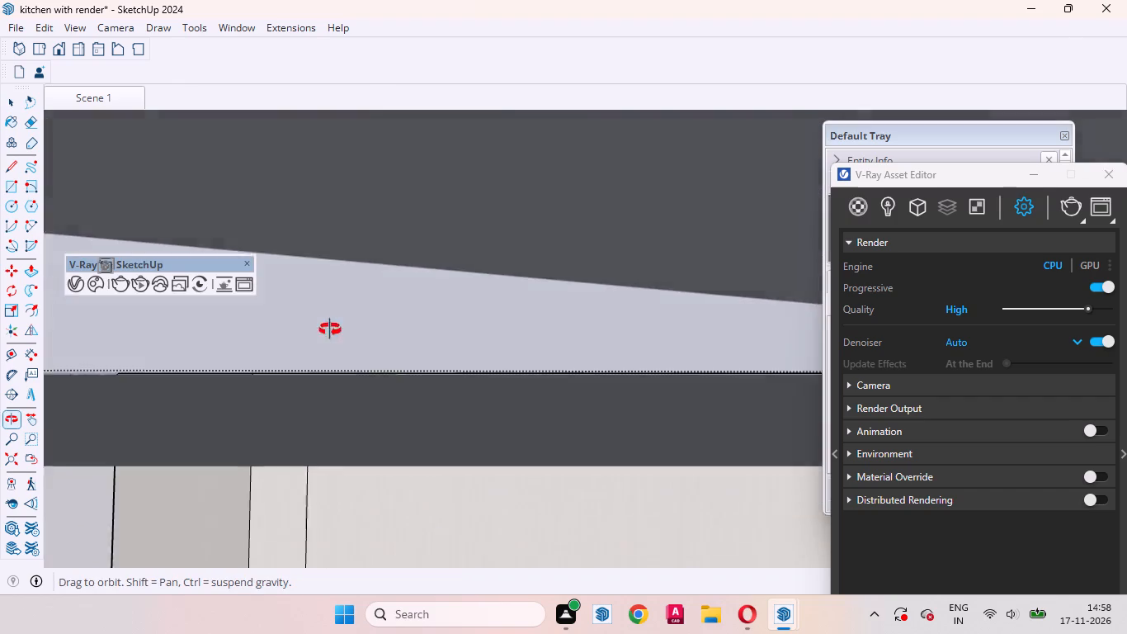
middle_drag(330, 329, 355, 254)
scroll(311, 293, down, 15)
scroll(387, 297, up, 1)
scroll(387, 297, down, 8)
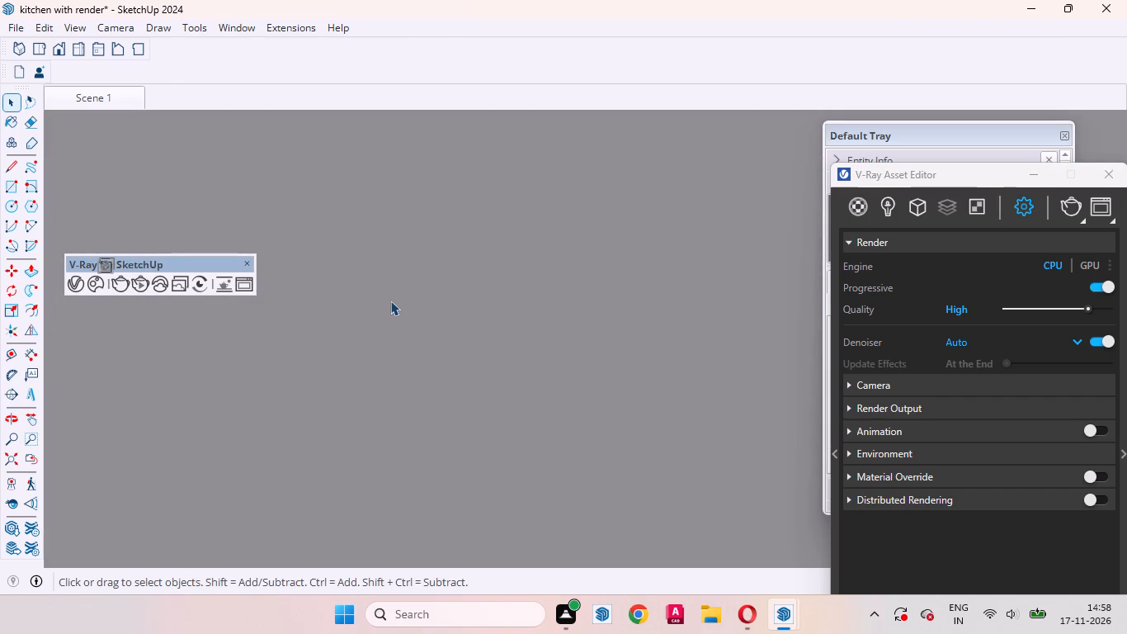
scroll(390, 300, down, 20)
scroll(390, 300, down, 12)
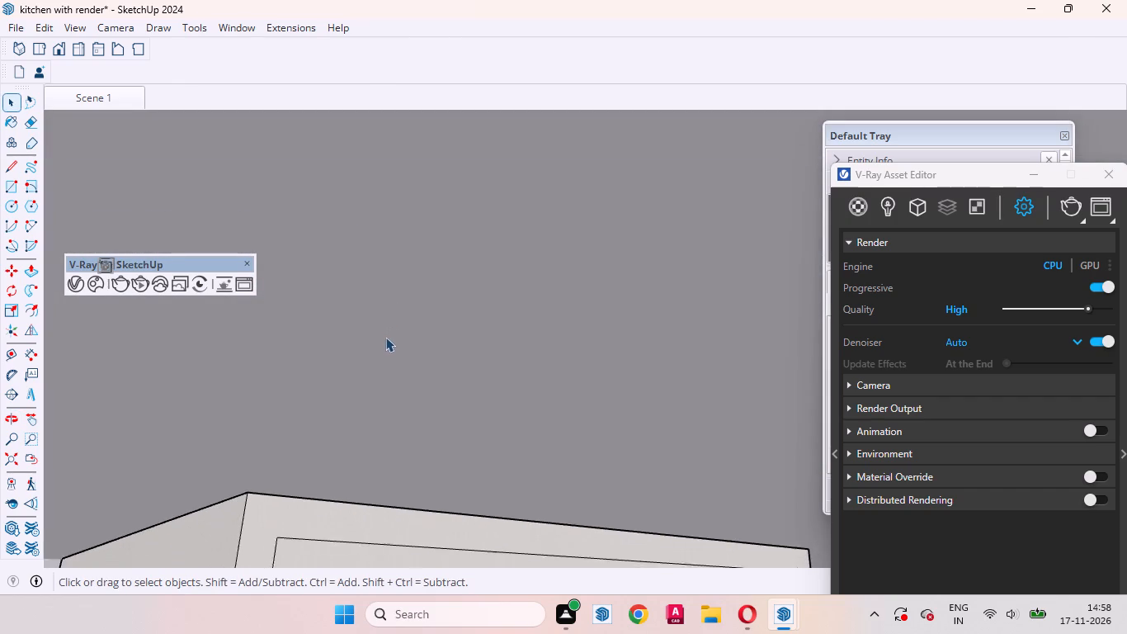
scroll(385, 337, down, 17)
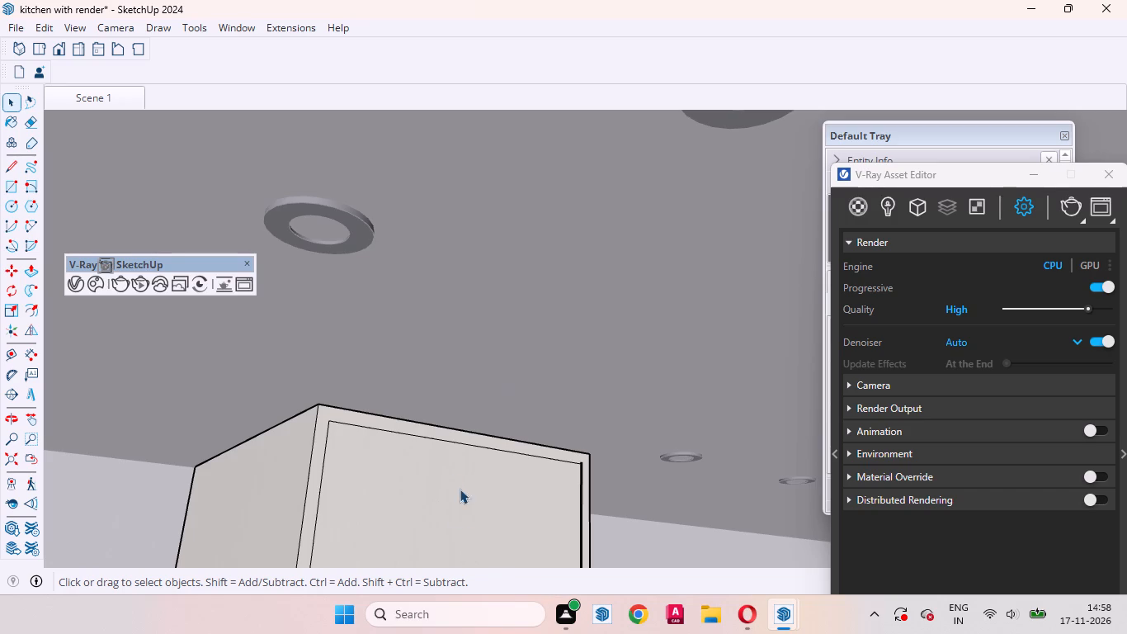
scroll(431, 461, down, 6)
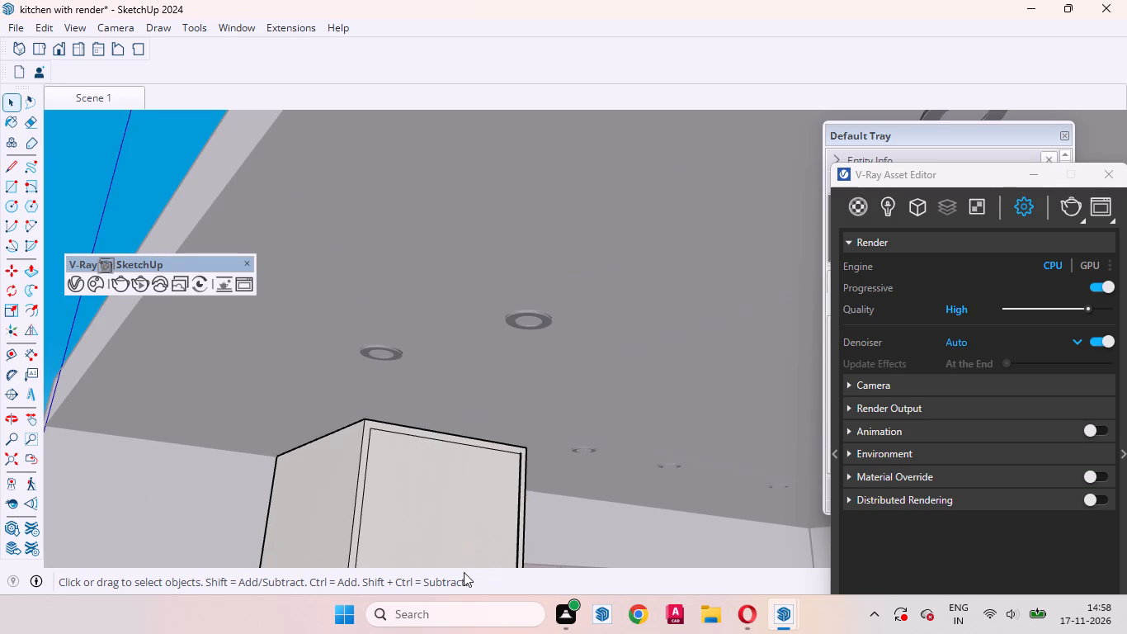
scroll(488, 542, up, 2)
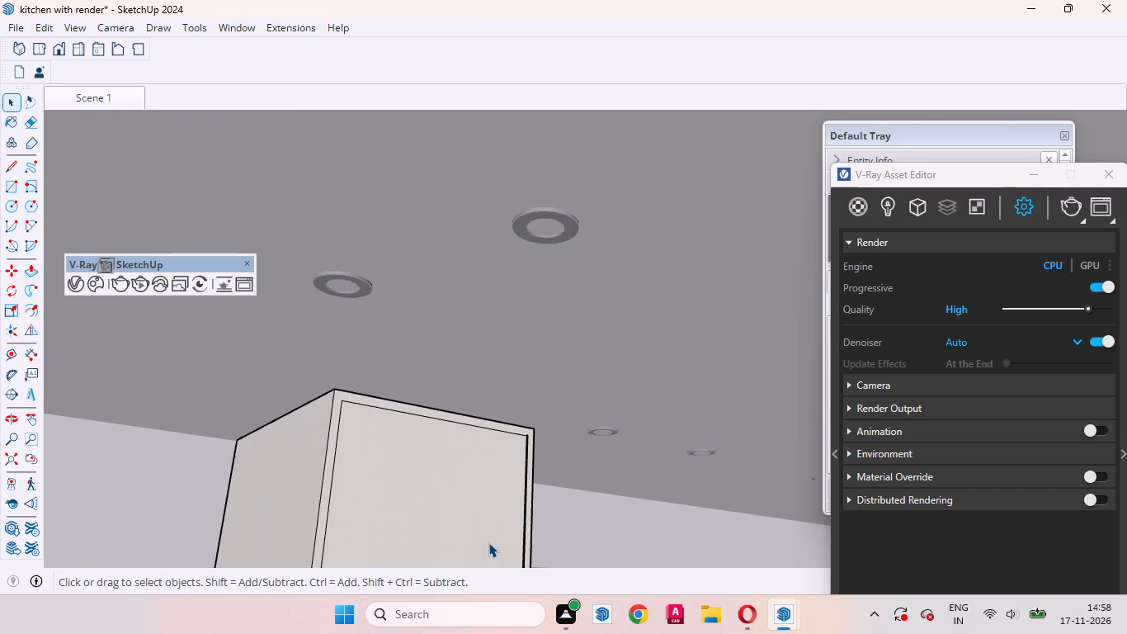
scroll(488, 542, up, 1)
scroll(569, 491, up, 15)
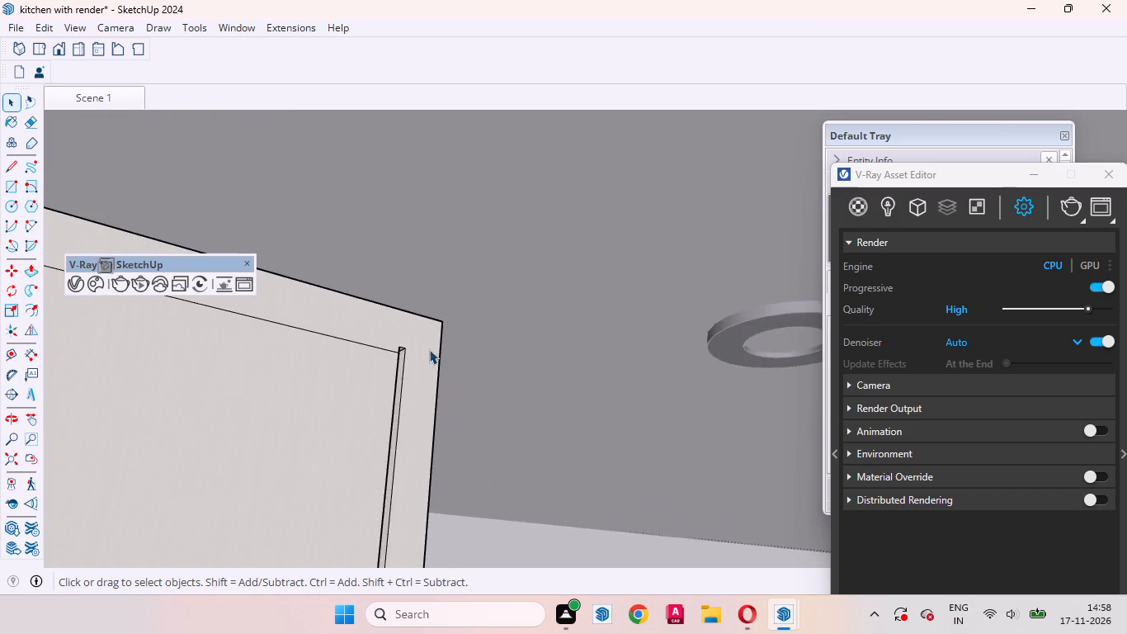
scroll(429, 349, up, 17)
click(375, 345)
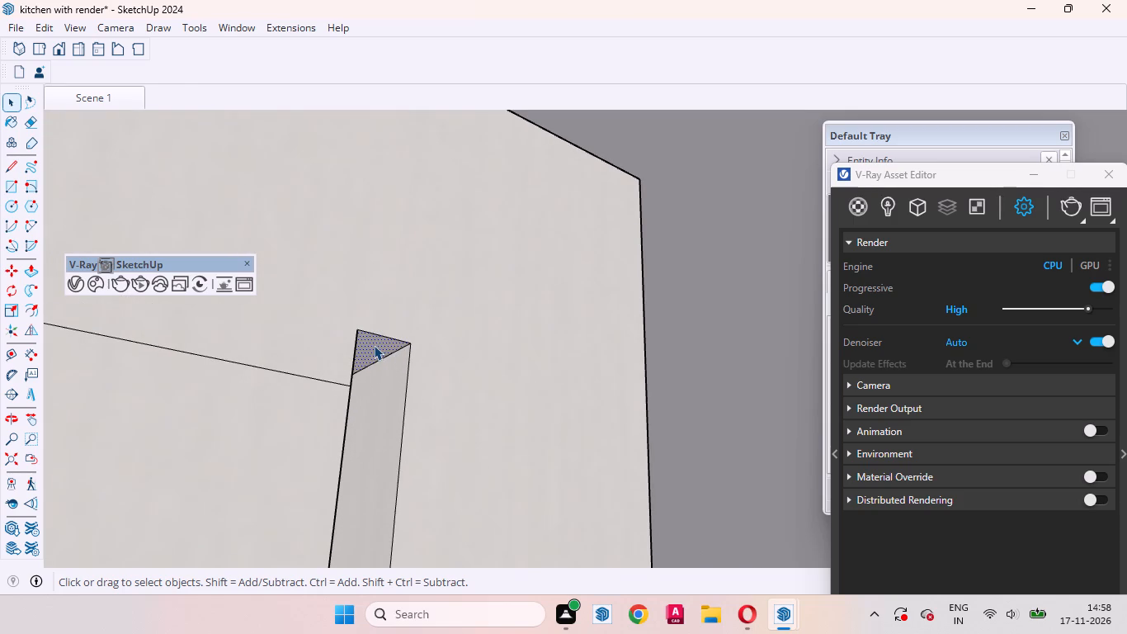
key(p)
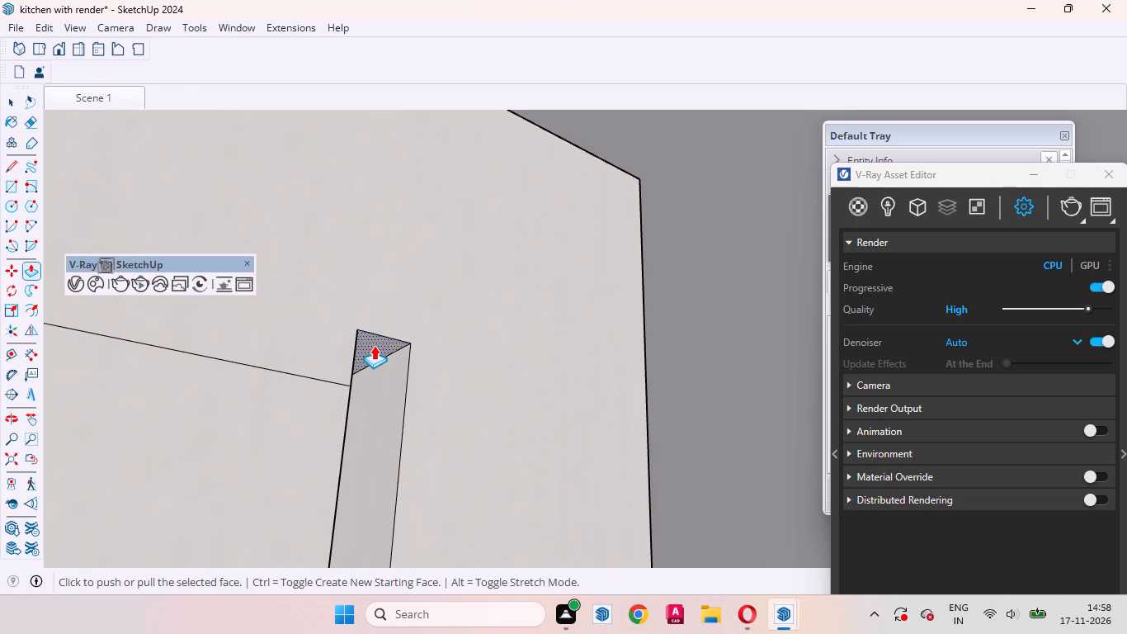
double_click(374, 345)
click(378, 433)
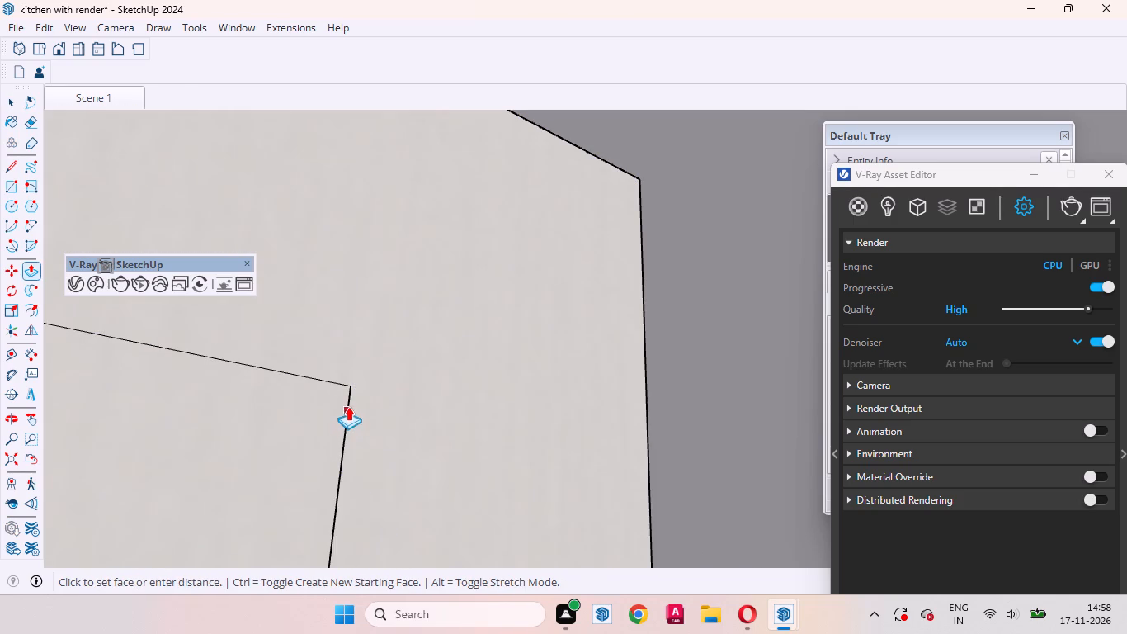
click(348, 404)
key(space)
Examine the tall unit's upper door edges and the area above the oven for remaining gaps.
scroll(450, 347, down, 7)
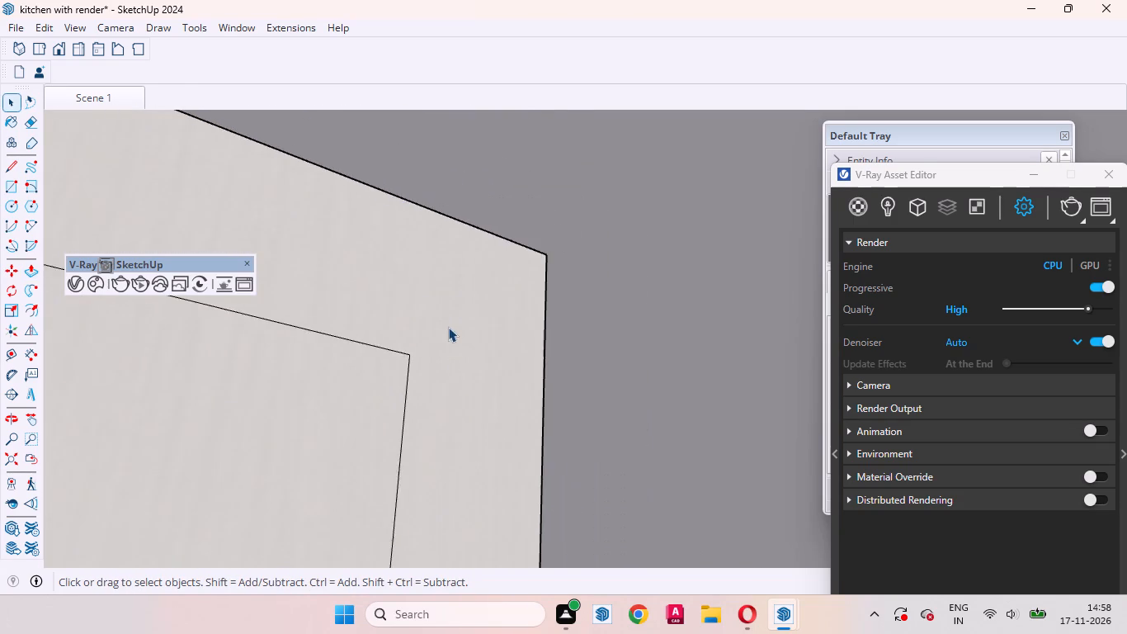
scroll(448, 327, down, 16)
scroll(468, 318, up, 1)
scroll(468, 318, down, 14)
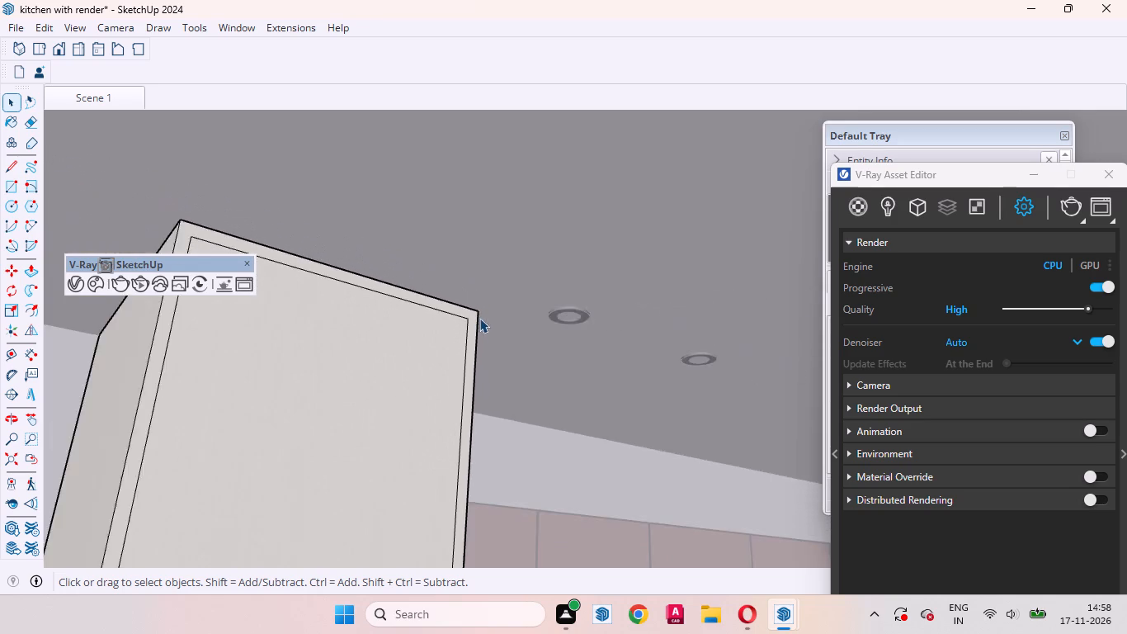
scroll(479, 318, down, 17)
scroll(398, 376, down, 4)
scroll(394, 529, up, 2)
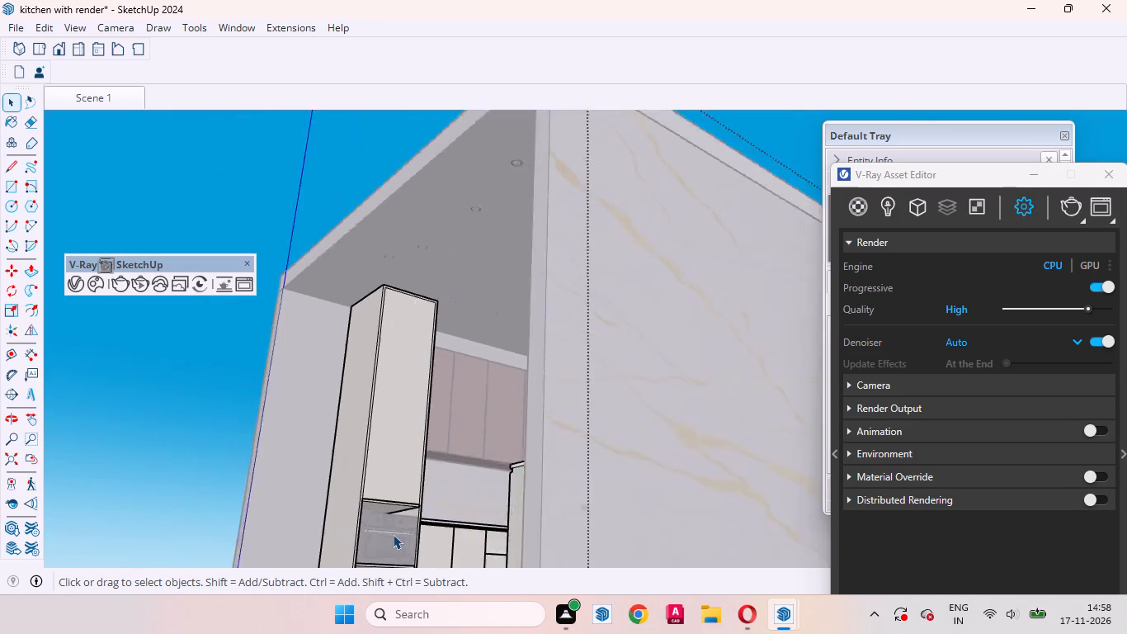
scroll(393, 534, up, 16)
scroll(435, 329, up, 3)
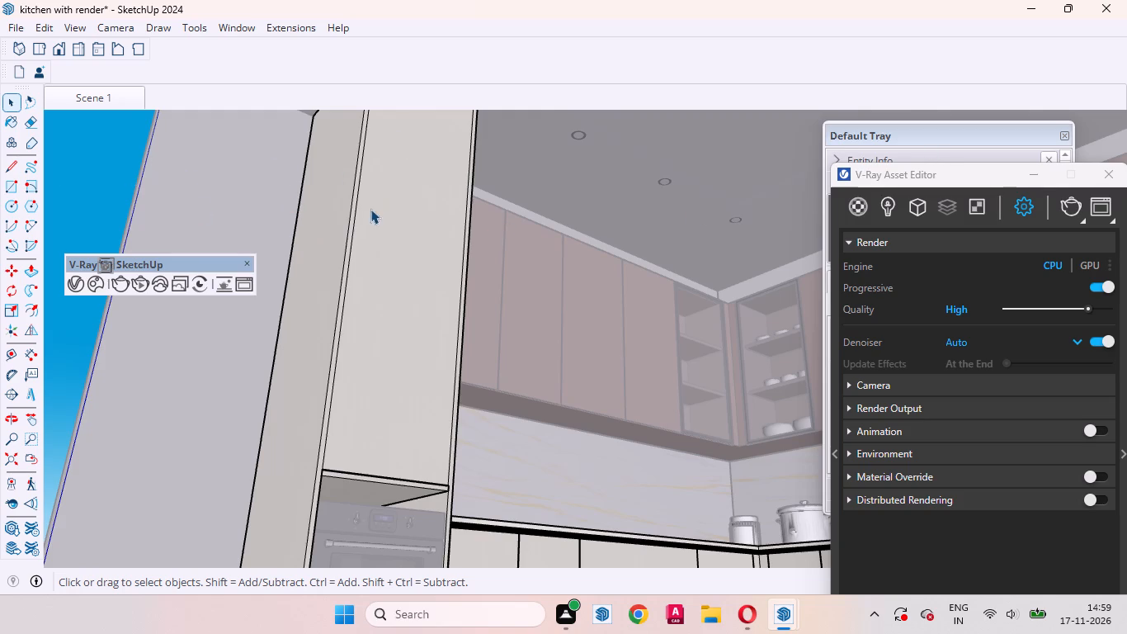
scroll(499, 157, up, 6)
click(7, 100)
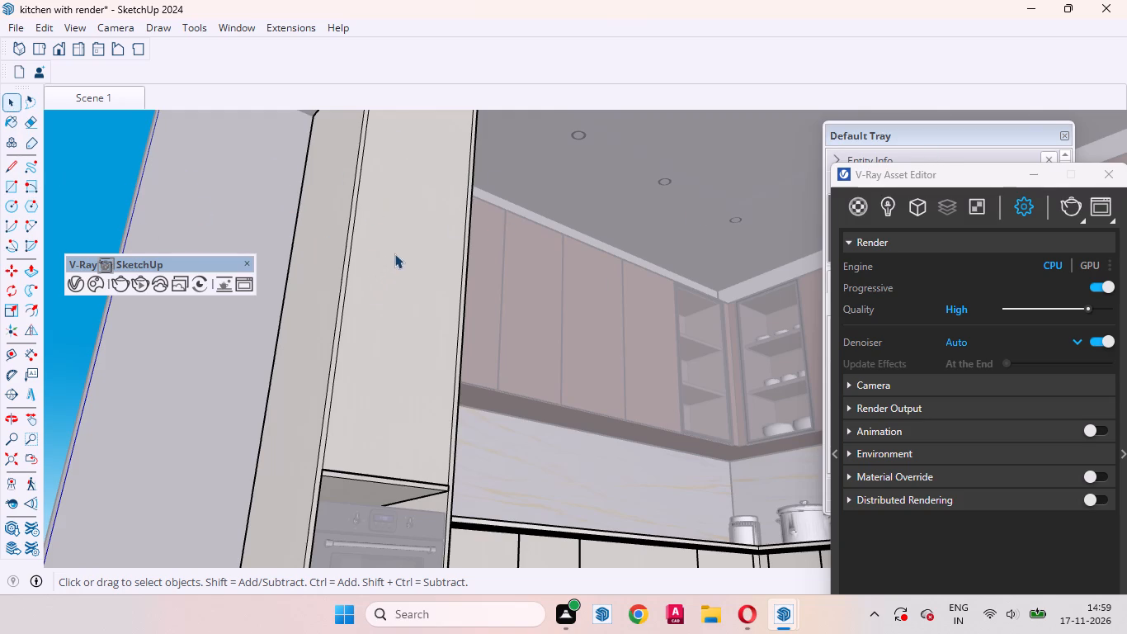
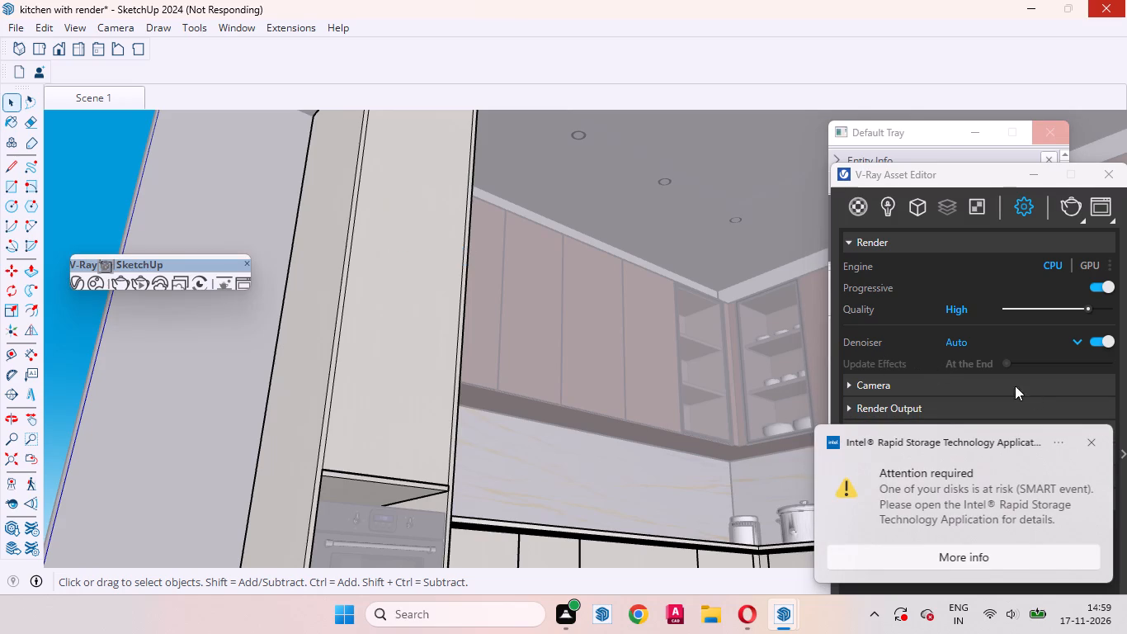
Dismiss the Intel Rapid Storage Technology notification covering the render settings.
click(1092, 442)
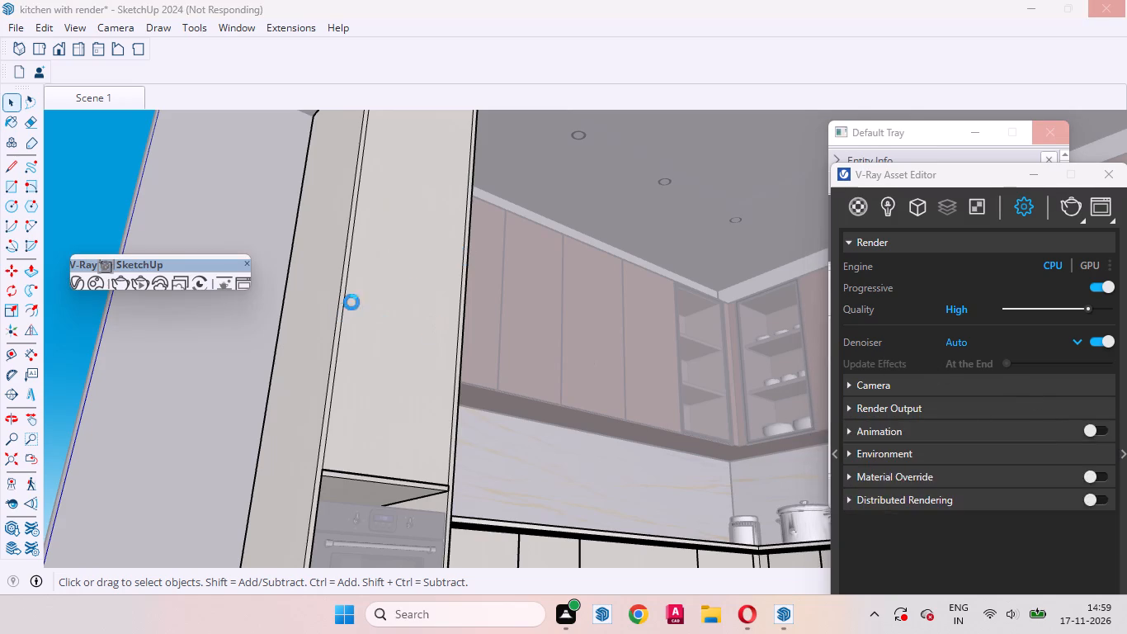
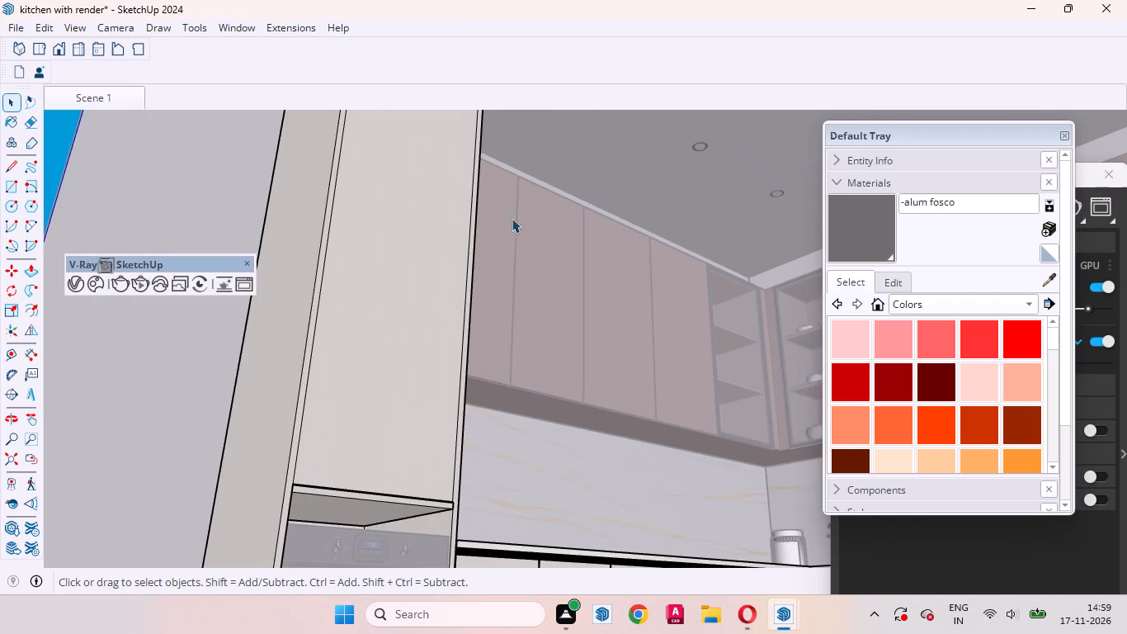
Move the floating V-Ray toolbar away from the top of the tall oven unit.
scroll(503, 180, up, 4)
middle_drag(528, 183, 229, 300)
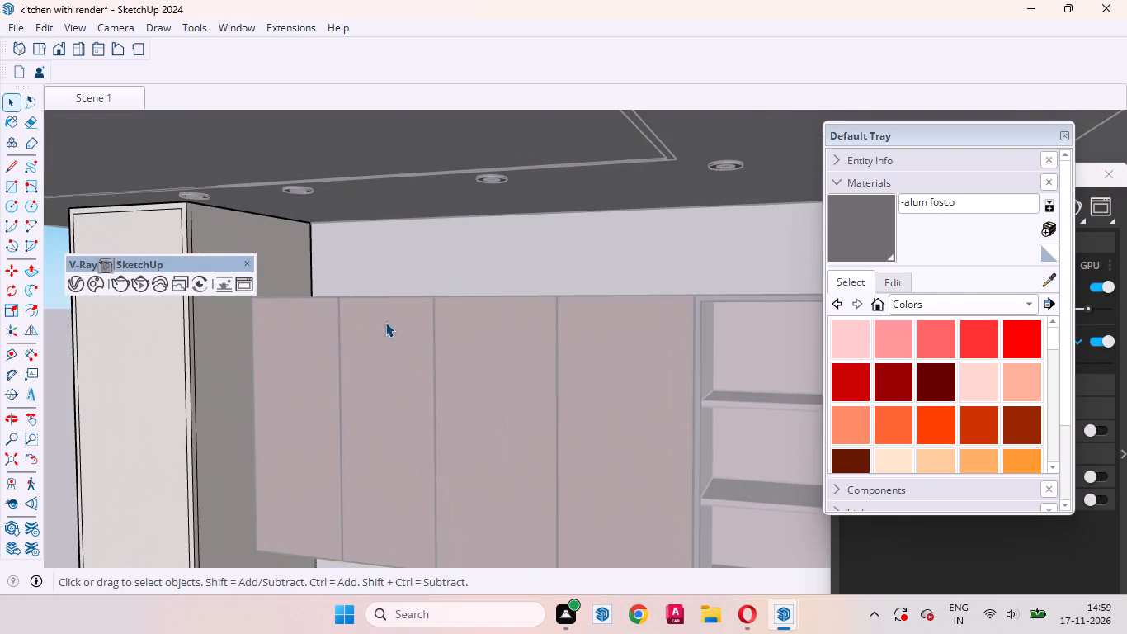
scroll(489, 347, down, 2)
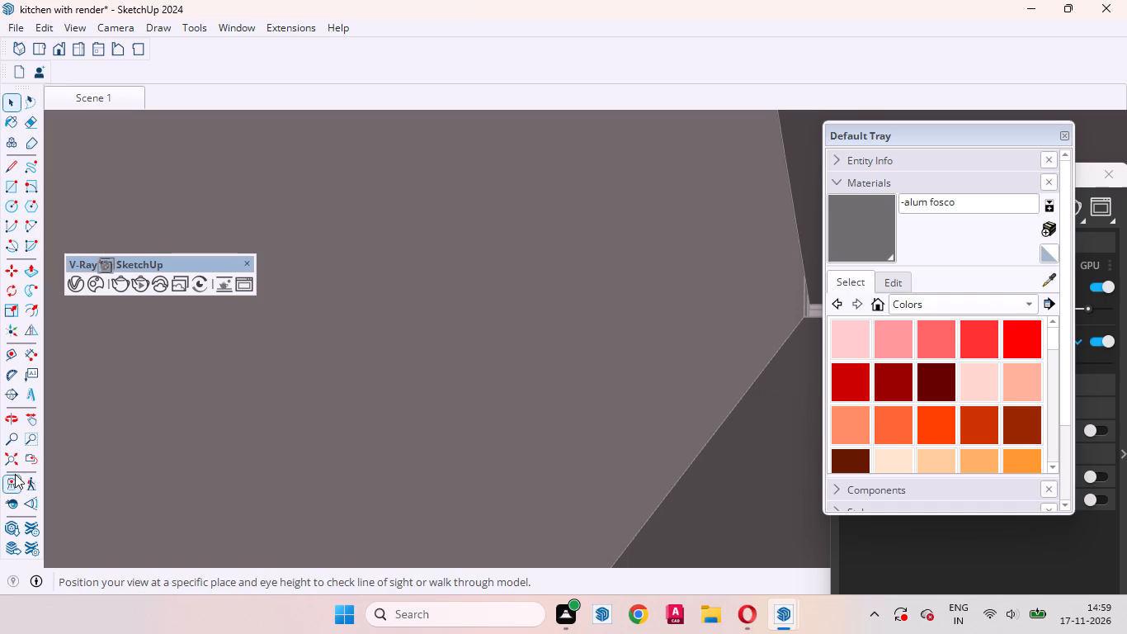
click(27, 460)
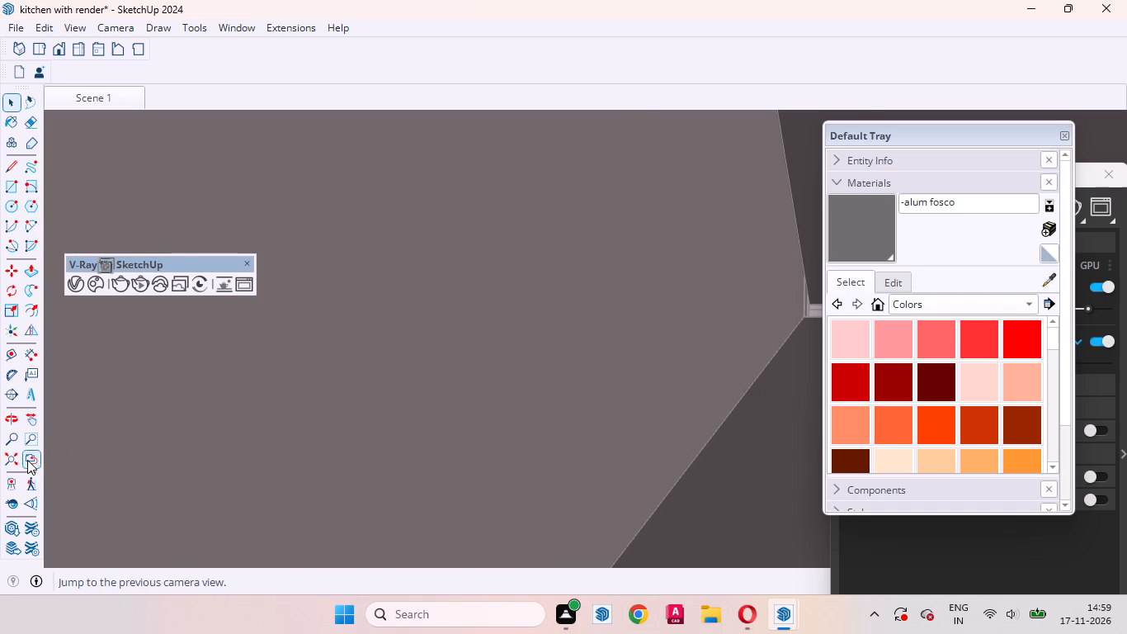
drag(197, 267, 350, 238)
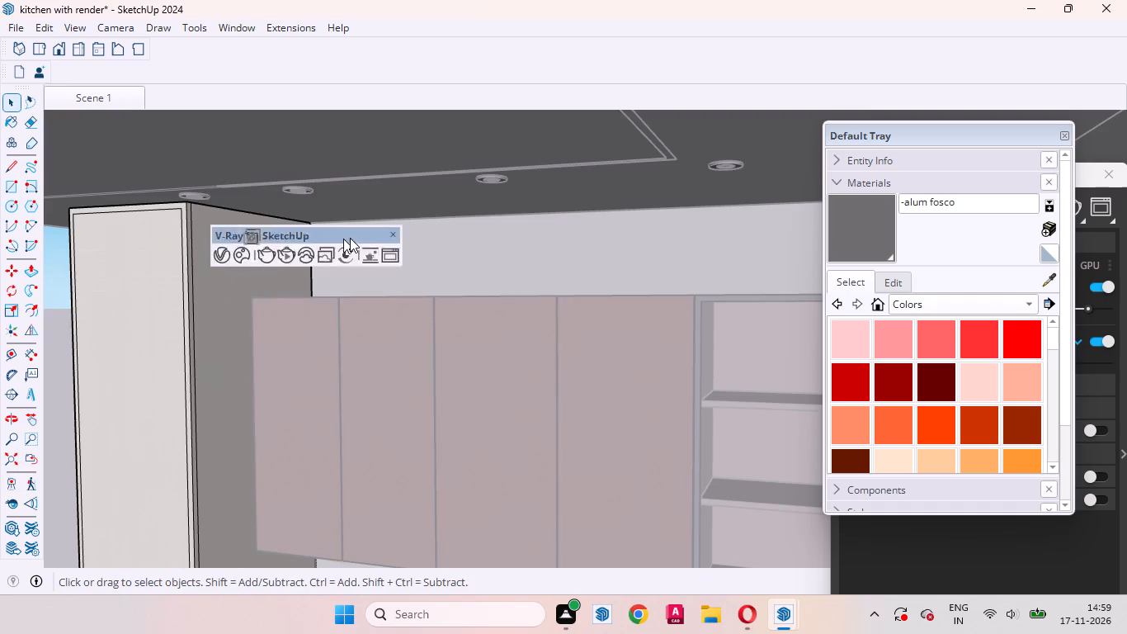
drag(350, 238, 715, 162)
Draw a line across the tall unit's side face, level with the top of the adjacent wall cabinets, to its front edge.
scroll(171, 315, up, 3)
click(242, 254)
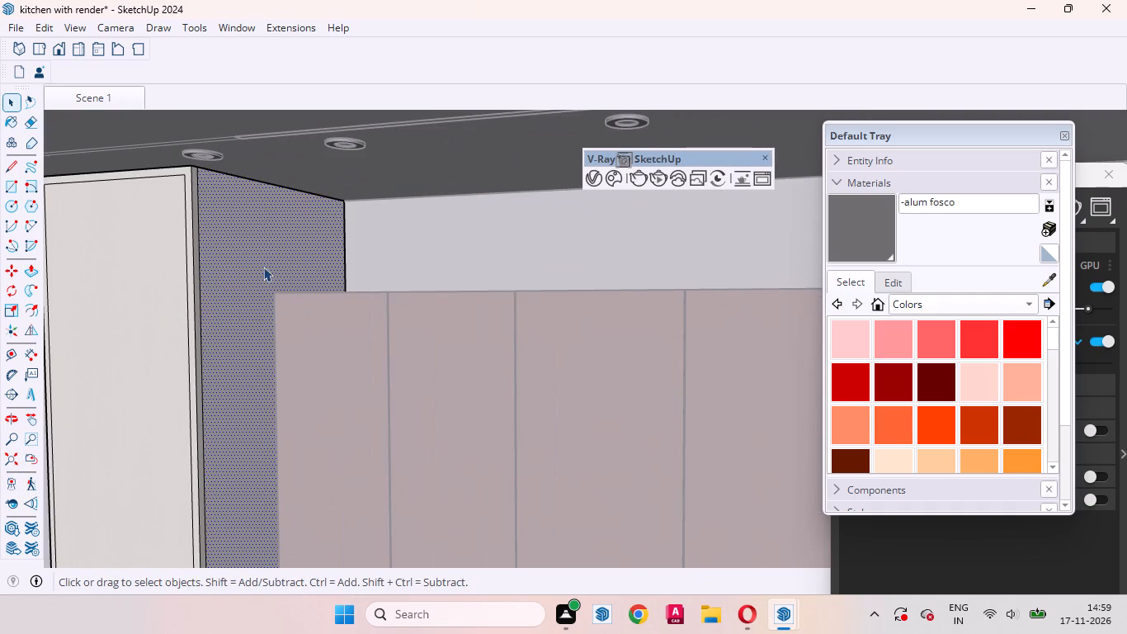
scroll(264, 267, up, 8)
middle_drag(322, 306, 309, 346)
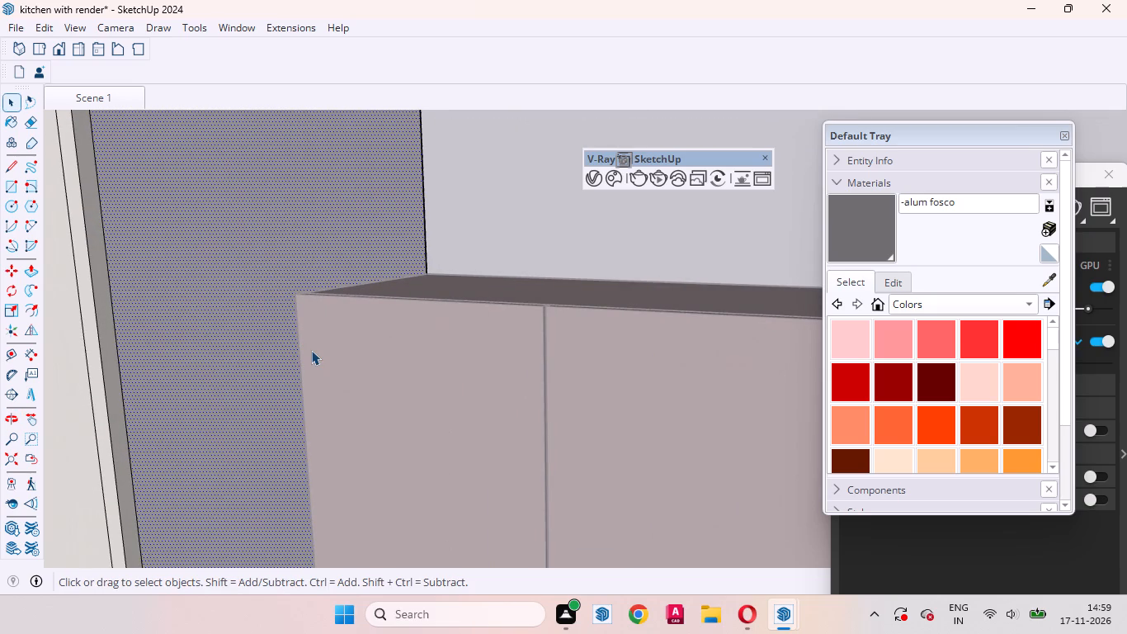
key(l)
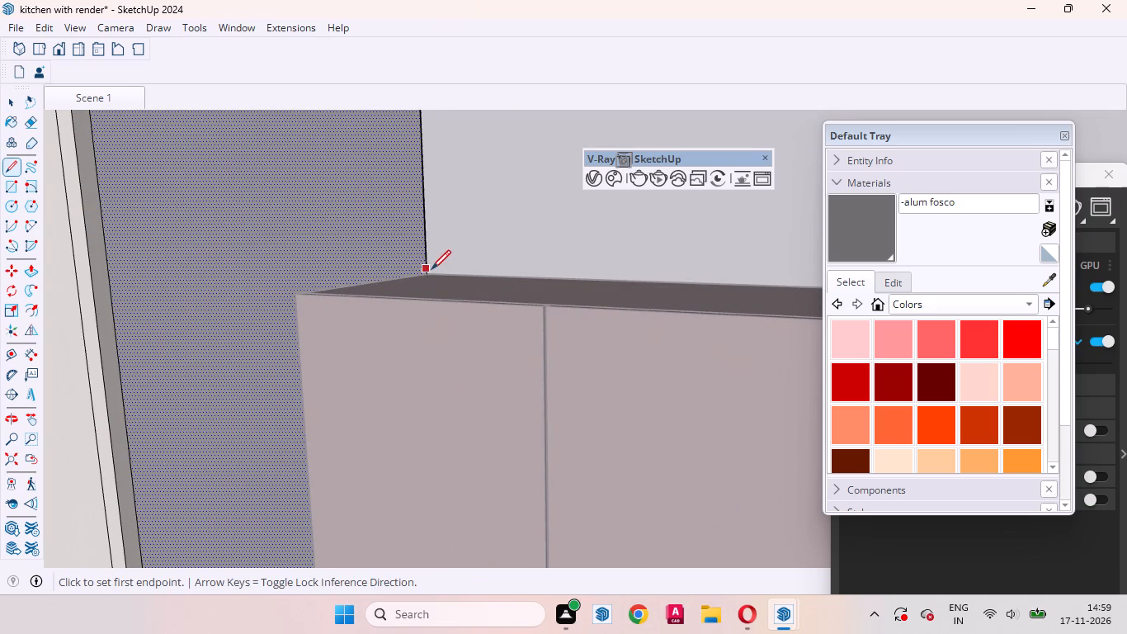
click(429, 272)
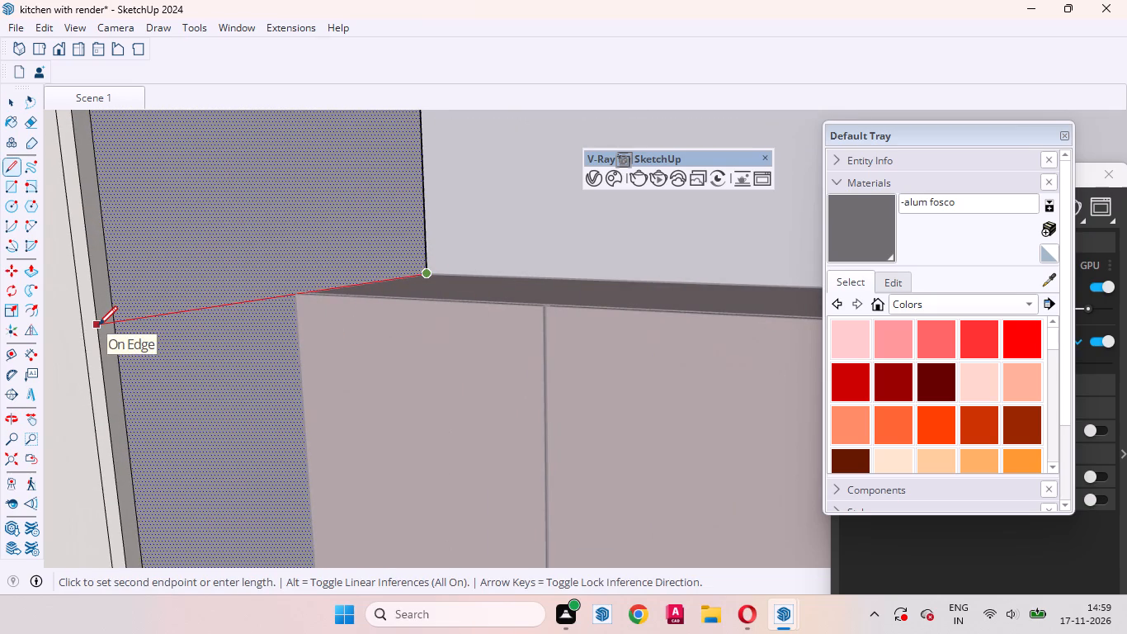
click(98, 325)
key(space)
click(205, 268)
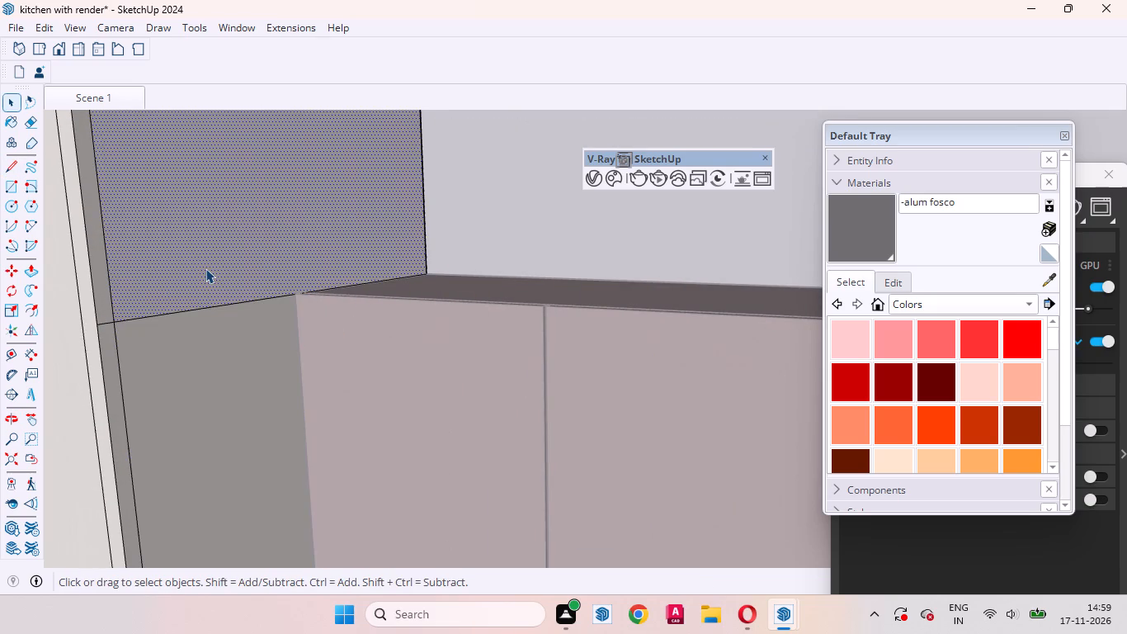
Erase the vertical edge beside the tall unit's front above the new line, merging the narrow strip with the upper side face.
click(108, 268)
right_click(108, 268)
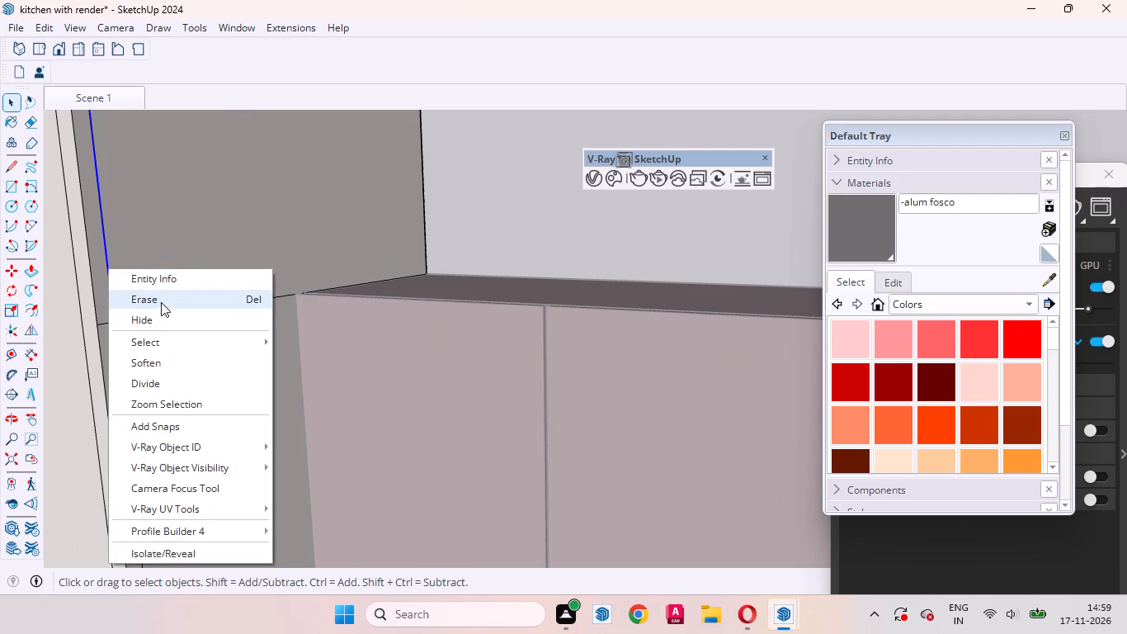
click(160, 304)
click(177, 271)
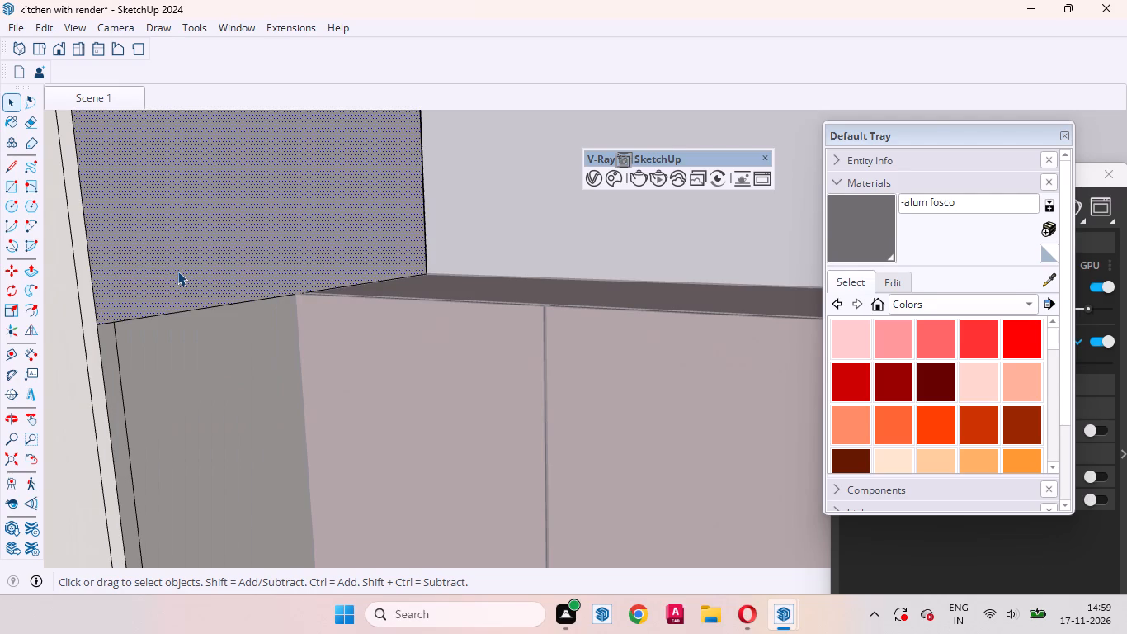
Erase the inset outline edges and the leftover point on the upper front of the tall unit.
scroll(568, 229, down, 3)
scroll(654, 225, down, 1)
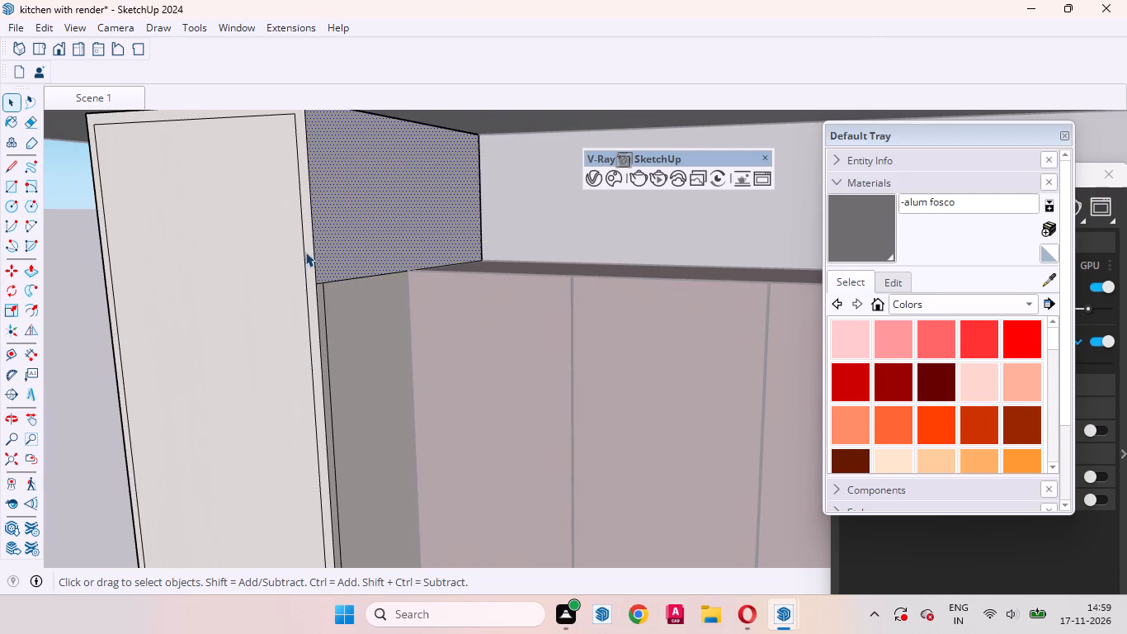
click(26, 126)
drag(100, 121, 102, 144)
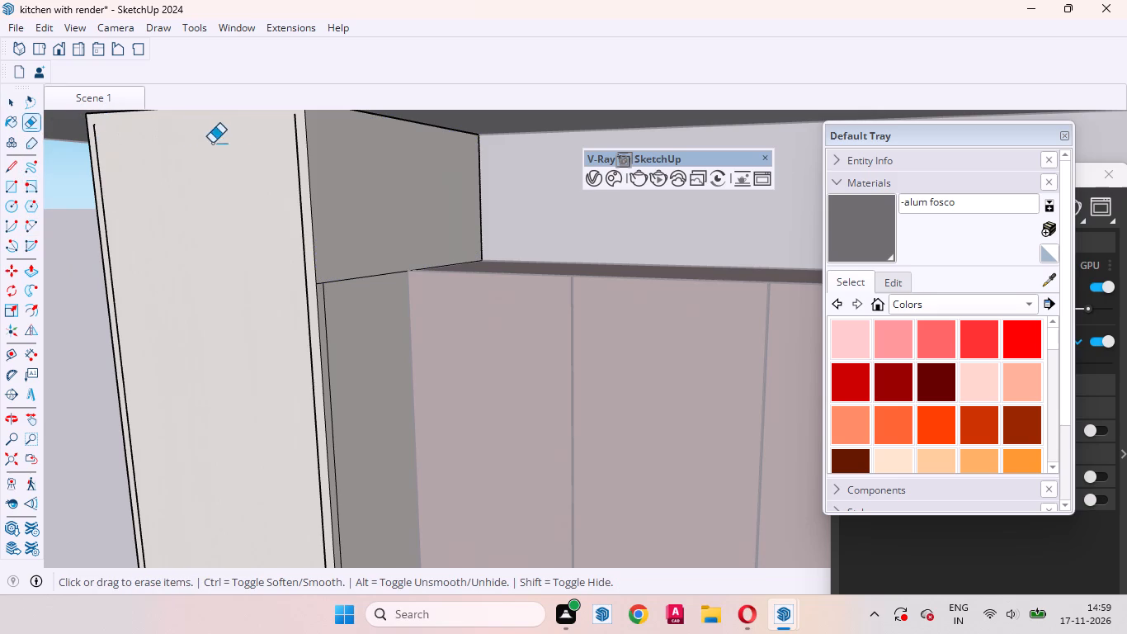
click(296, 144)
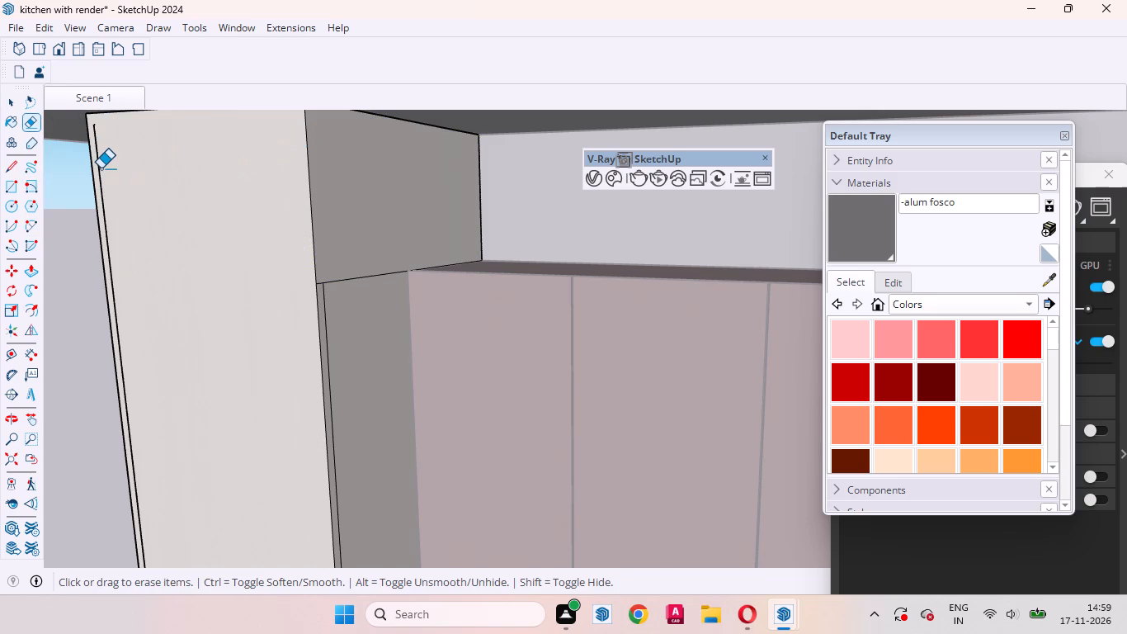
click(98, 166)
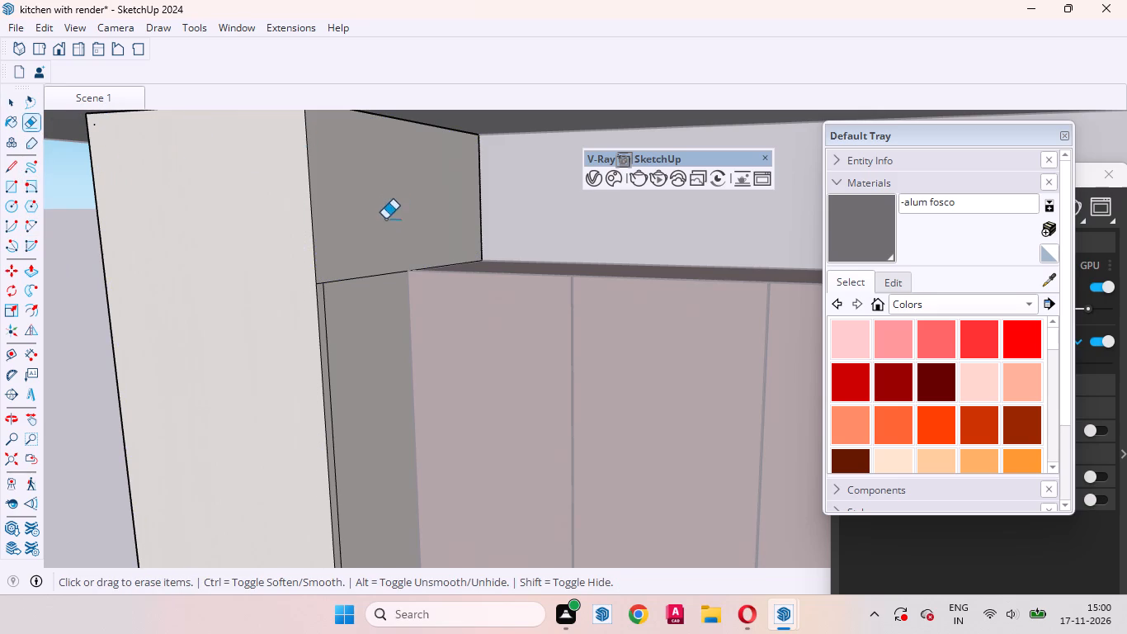
scroll(93, 125, up, 3)
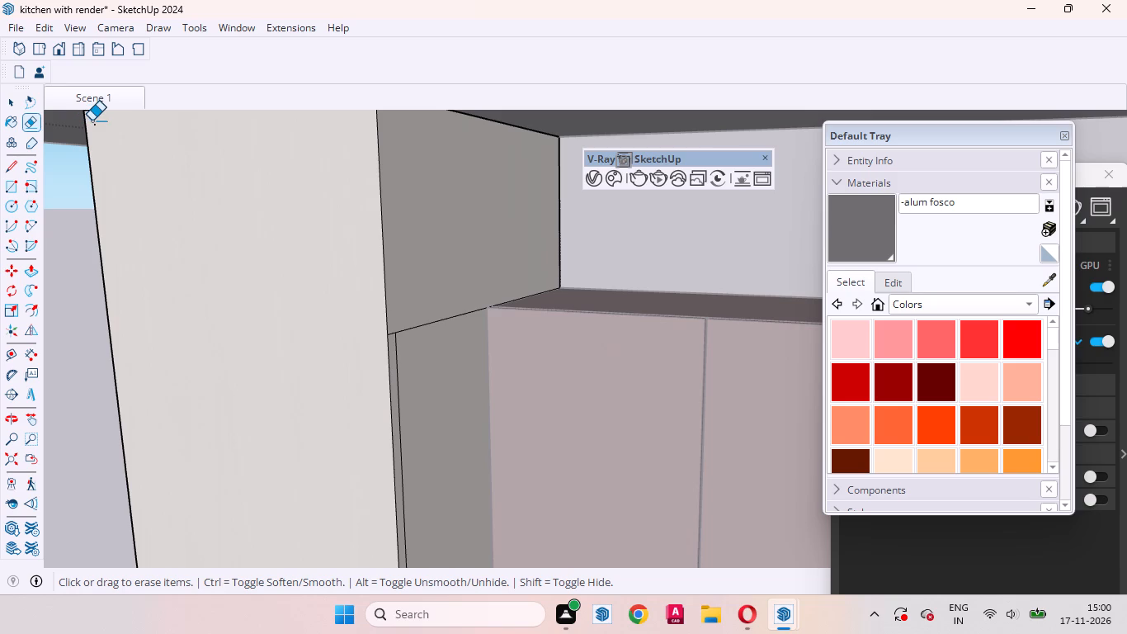
click(93, 123)
key(space)
Push the tall unit's side face above the line 1' 8" across the unit to cut away its upper front.
click(437, 225)
key(p)
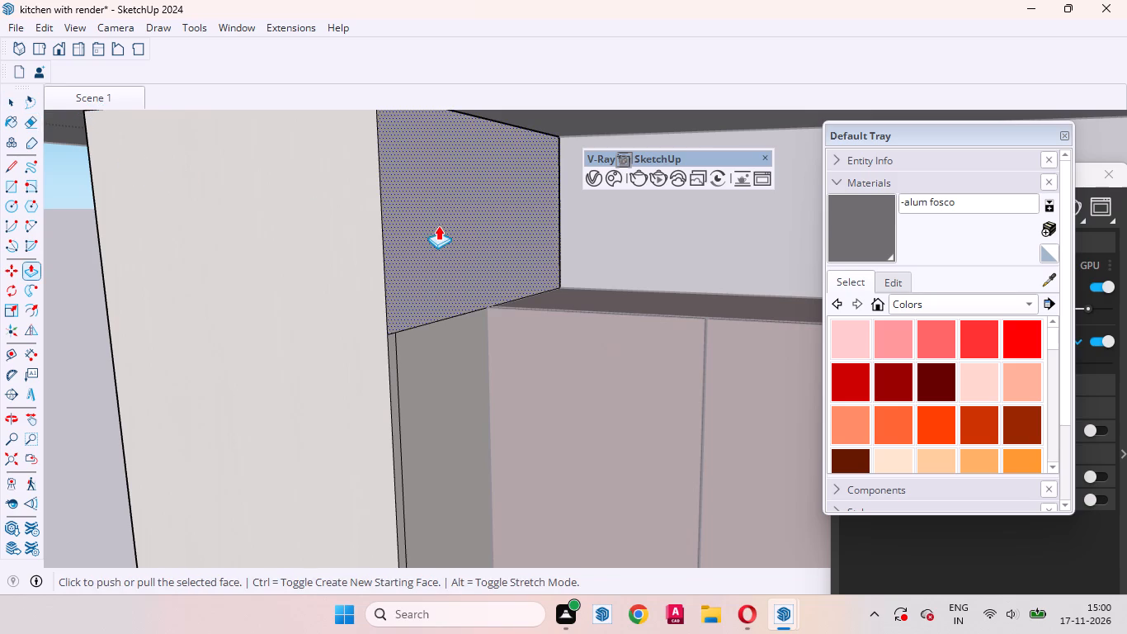
click(438, 225)
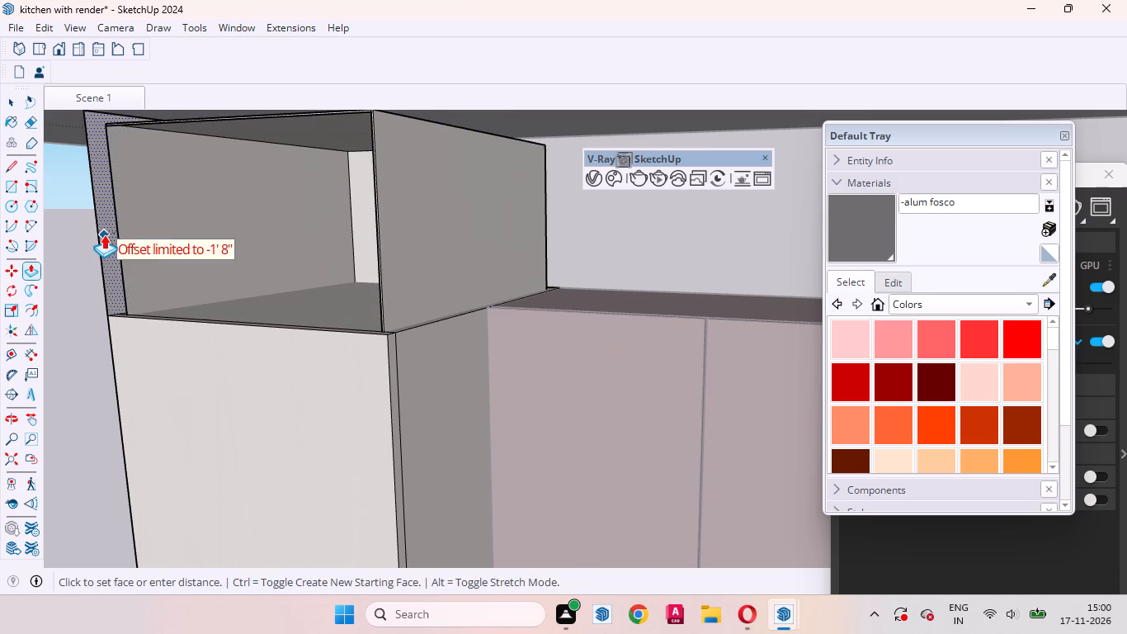
click(104, 234)
key(space)
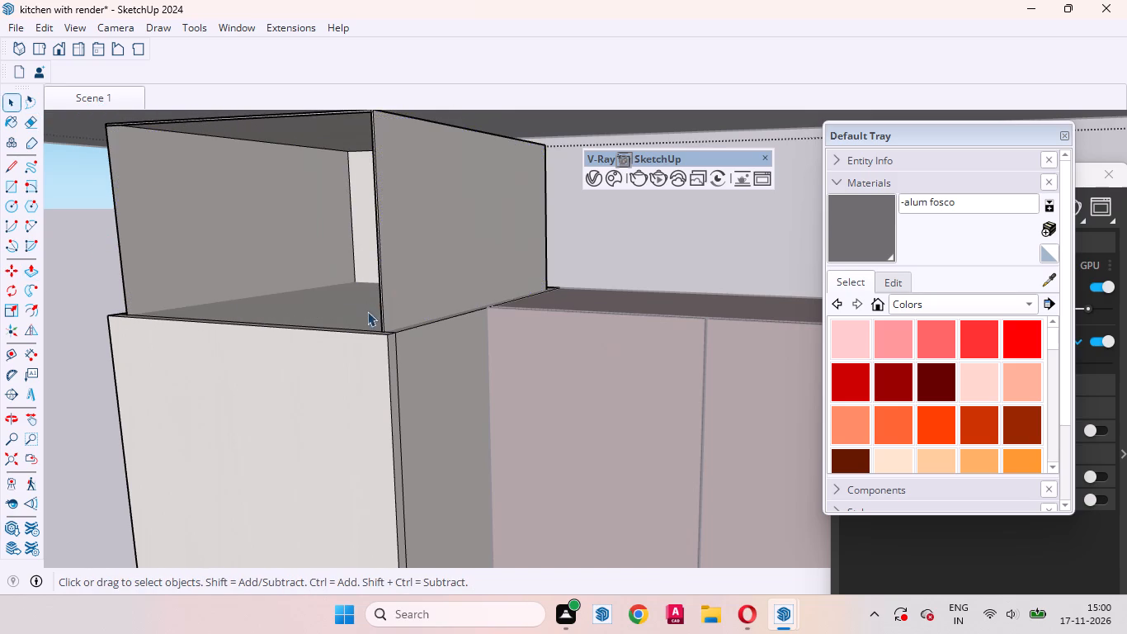
Push the remaining thin upper side panel inward by about 1/8" to remove its thickness.
scroll(367, 311, up, 7)
middle_drag(382, 332, 464, 321)
scroll(329, 351, down, 5)
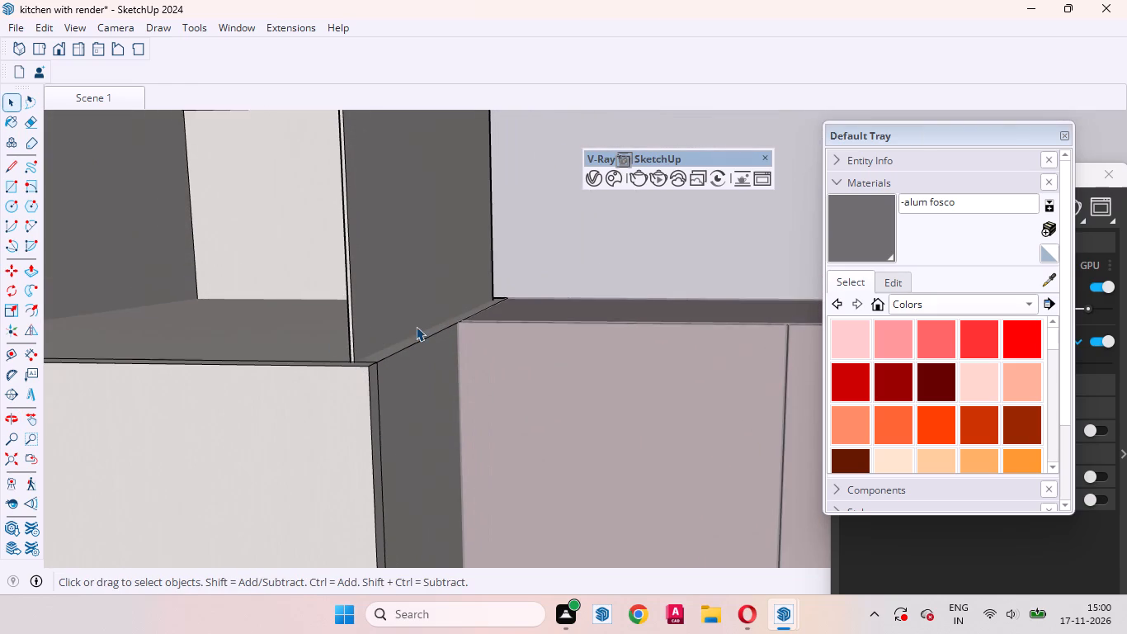
click(416, 287)
key(p)
click(416, 287)
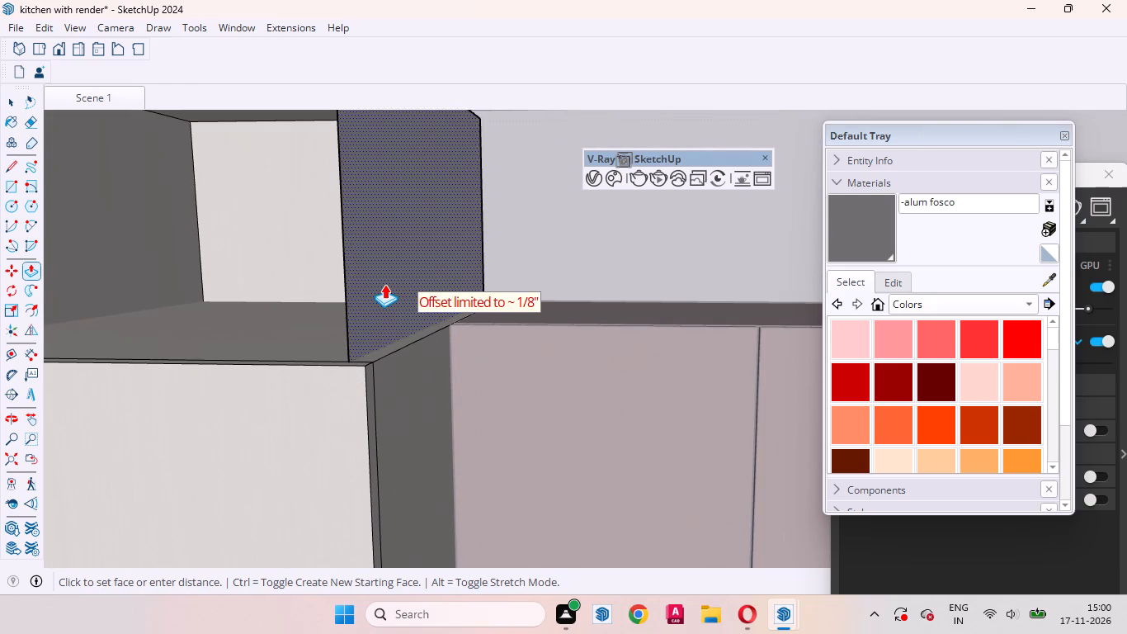
click(376, 283)
key(space)
Erase the front and rear vertical edges of both leftover side panels above the lowered tall unit.
click(345, 279)
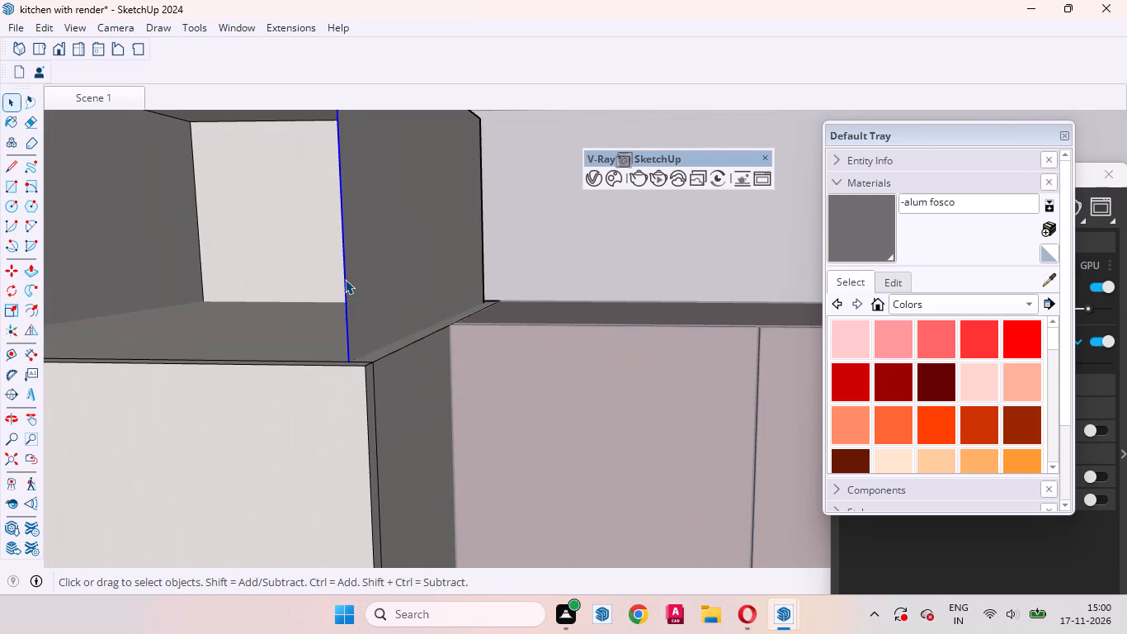
right_click(345, 279)
click(396, 315)
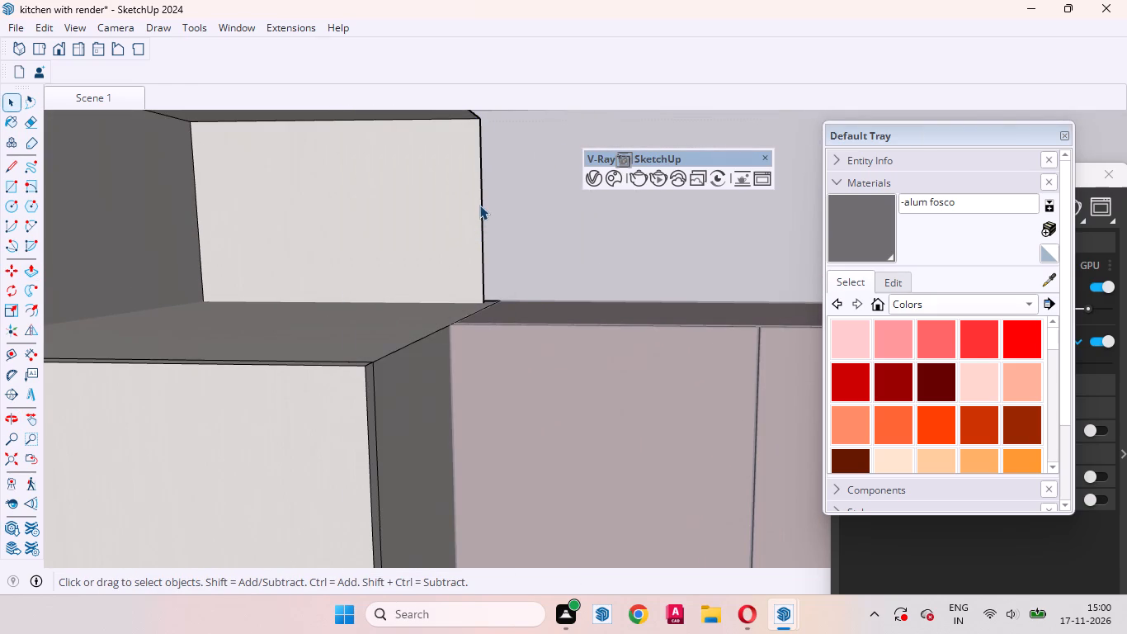
click(479, 205)
right_click(480, 208)
click(506, 232)
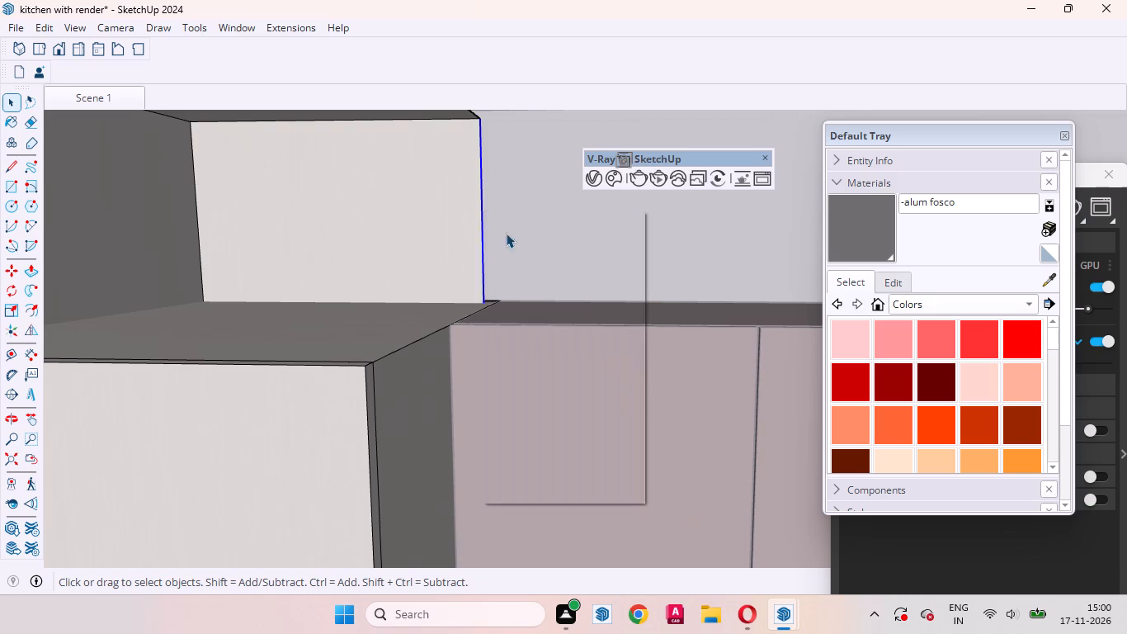
scroll(485, 319, down, 4)
scroll(559, 273, down, 2)
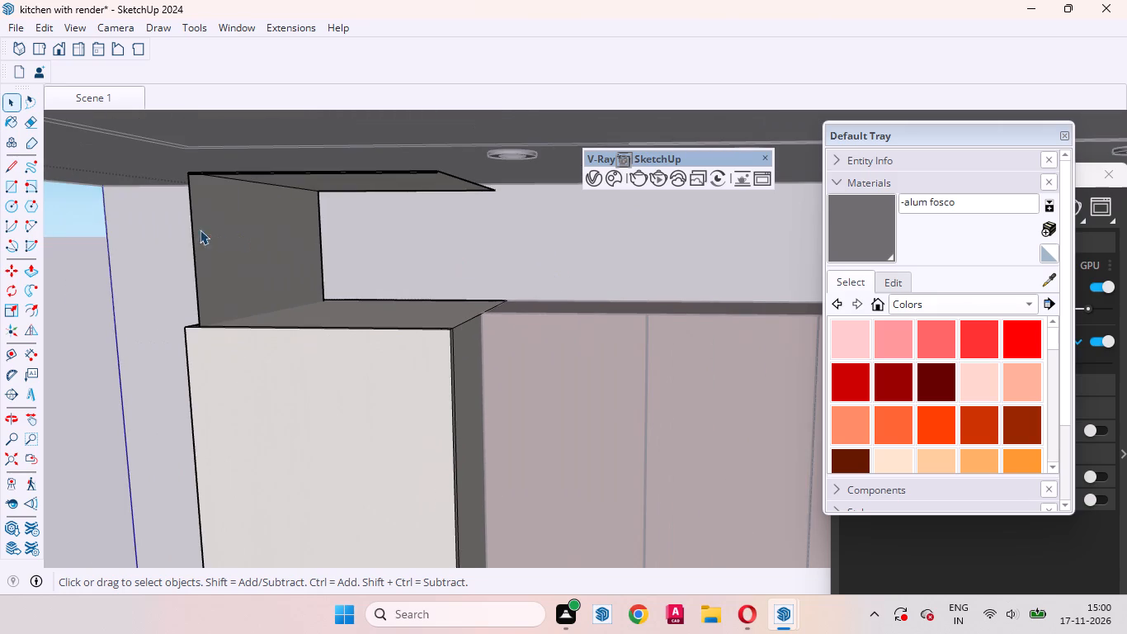
click(190, 220)
right_click(190, 220)
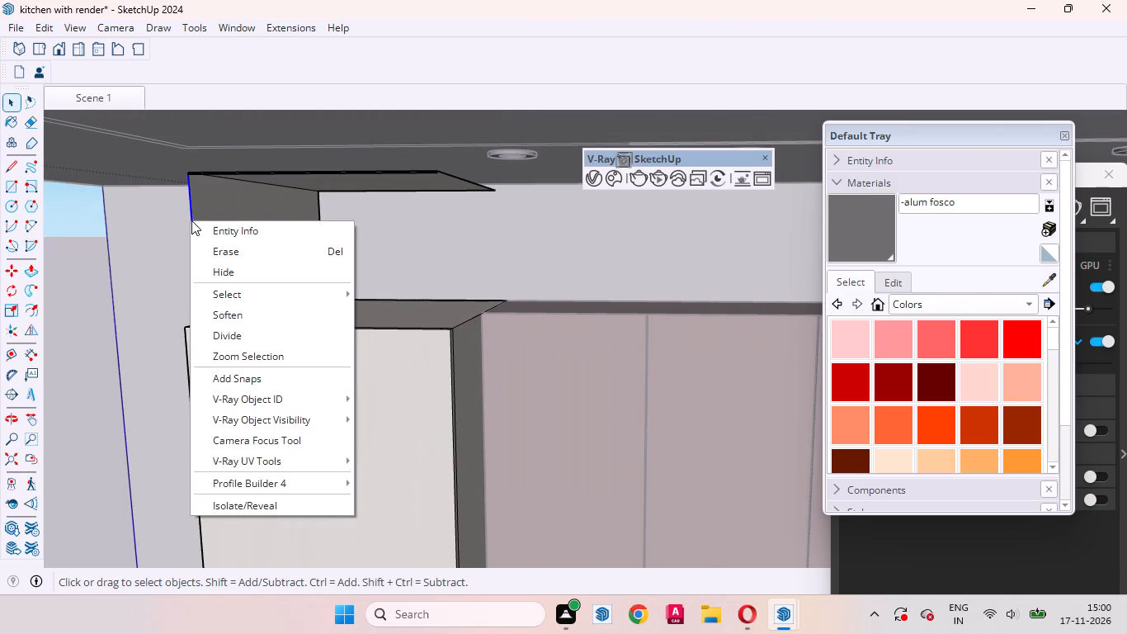
click(250, 248)
click(317, 221)
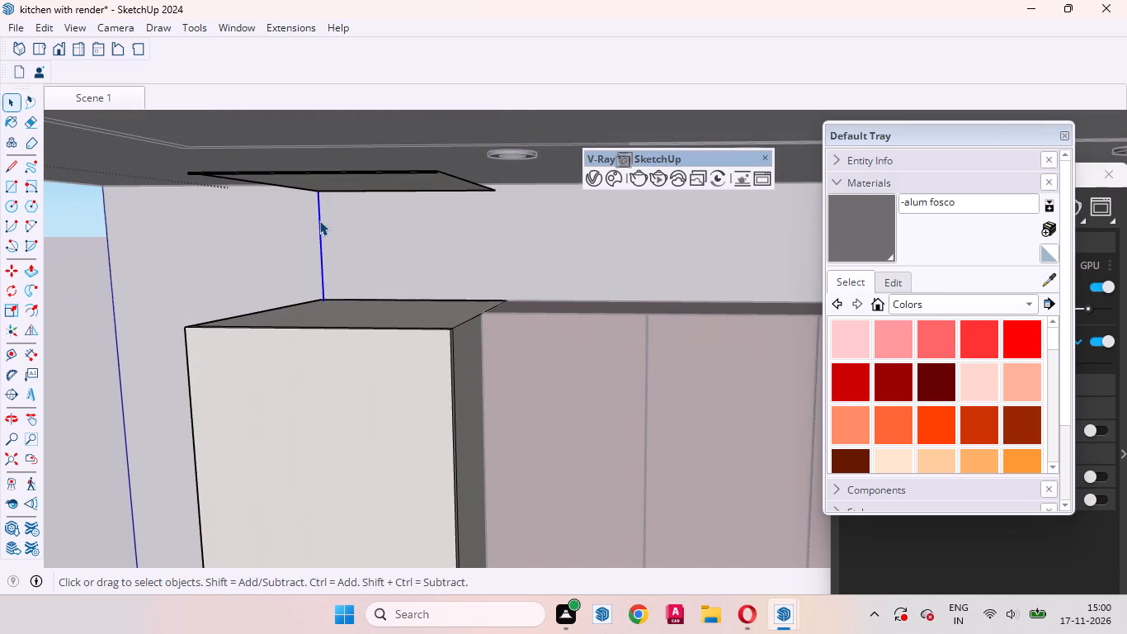
right_click(319, 220)
click(351, 248)
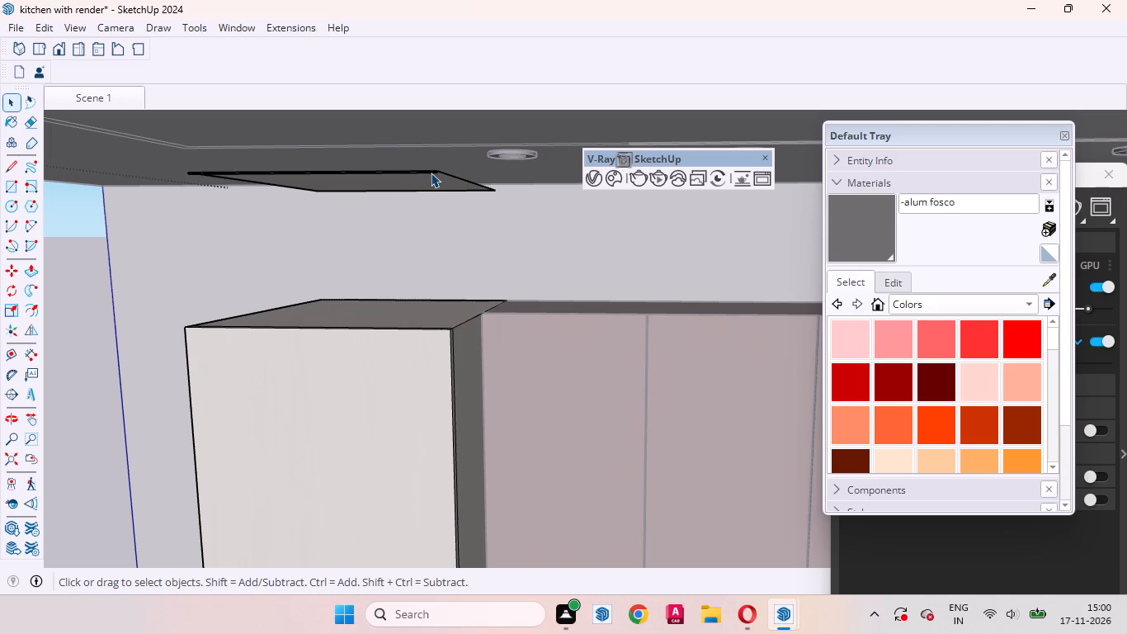
Erase the front edges and the cabinet-side edge of the leftover top panel floating above the tall unit.
click(431, 173)
right_click(431, 173)
click(470, 201)
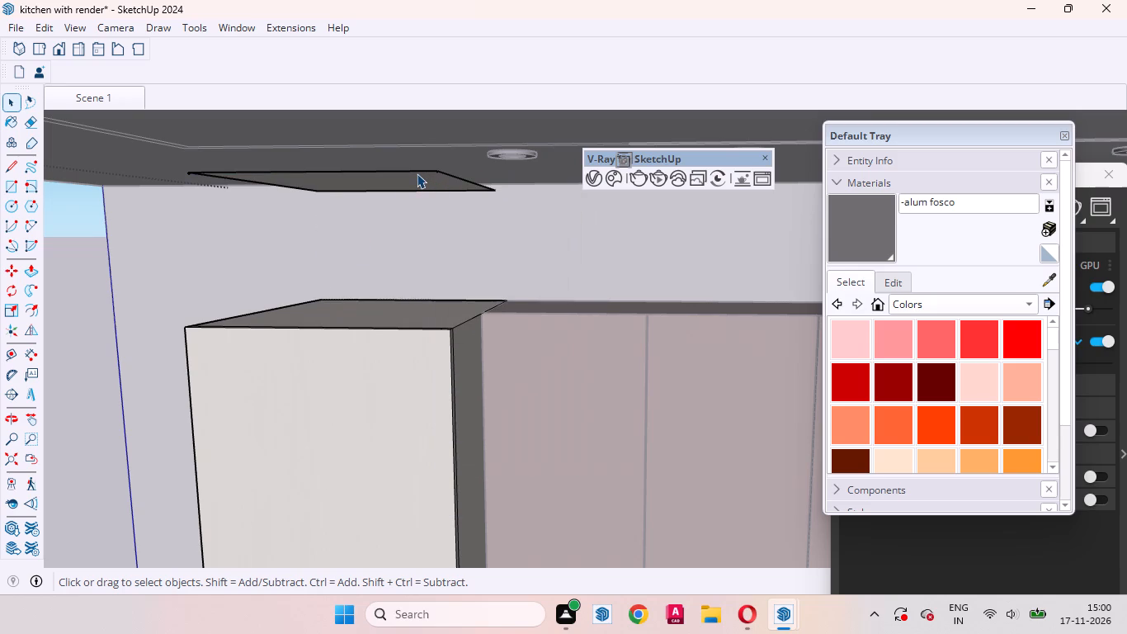
click(417, 173)
right_click(417, 173)
click(460, 207)
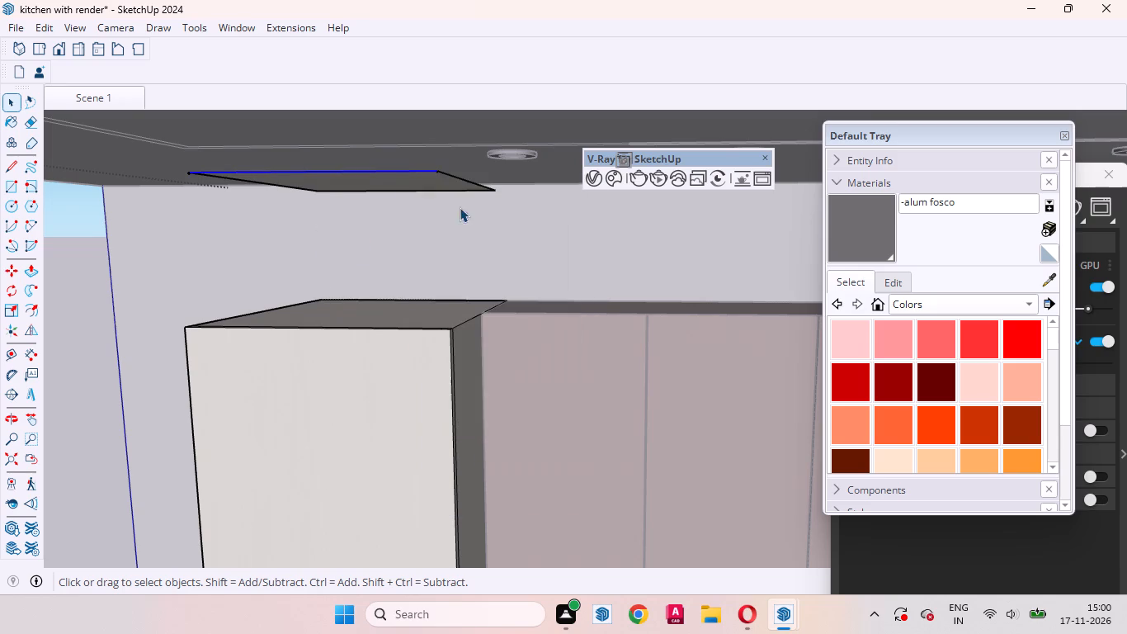
click(450, 176)
right_click(450, 176)
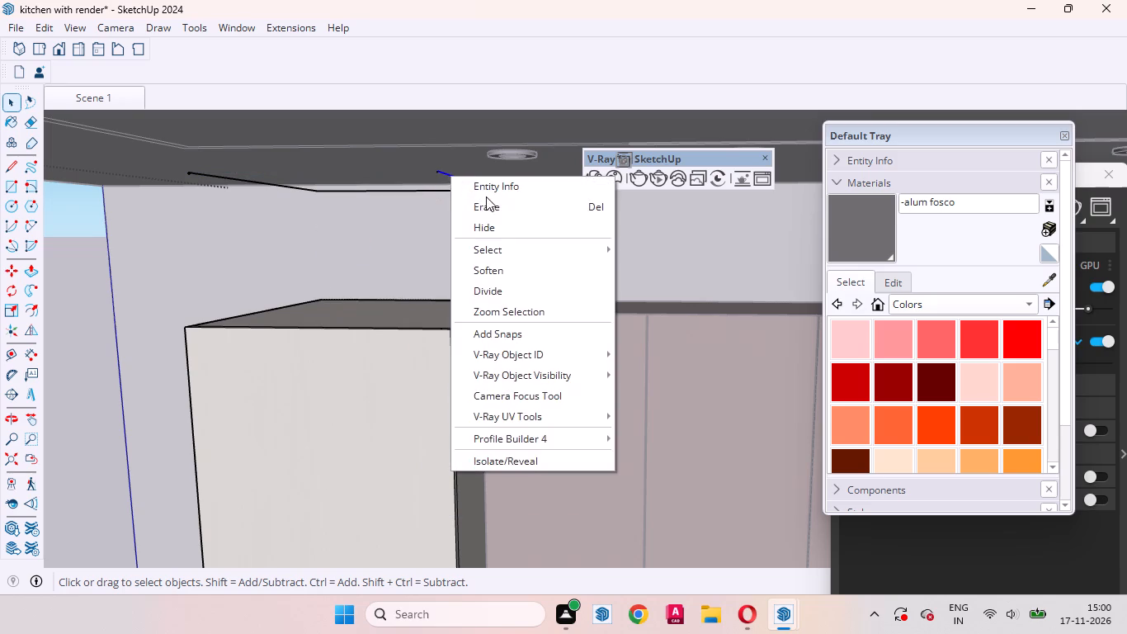
click(492, 206)
Erase the stray edges that remain from the floating top panel, including its rear and far side edges.
scroll(422, 165, up, 3)
drag(422, 164, 490, 208)
key(Delete)
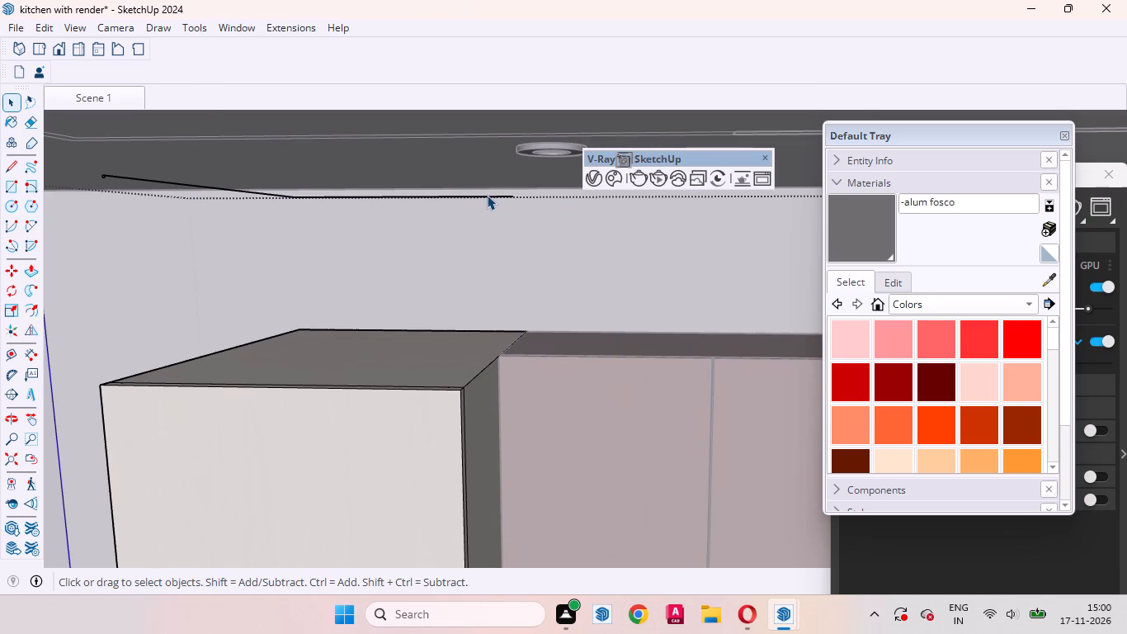
click(487, 195)
right_click(487, 197)
click(539, 222)
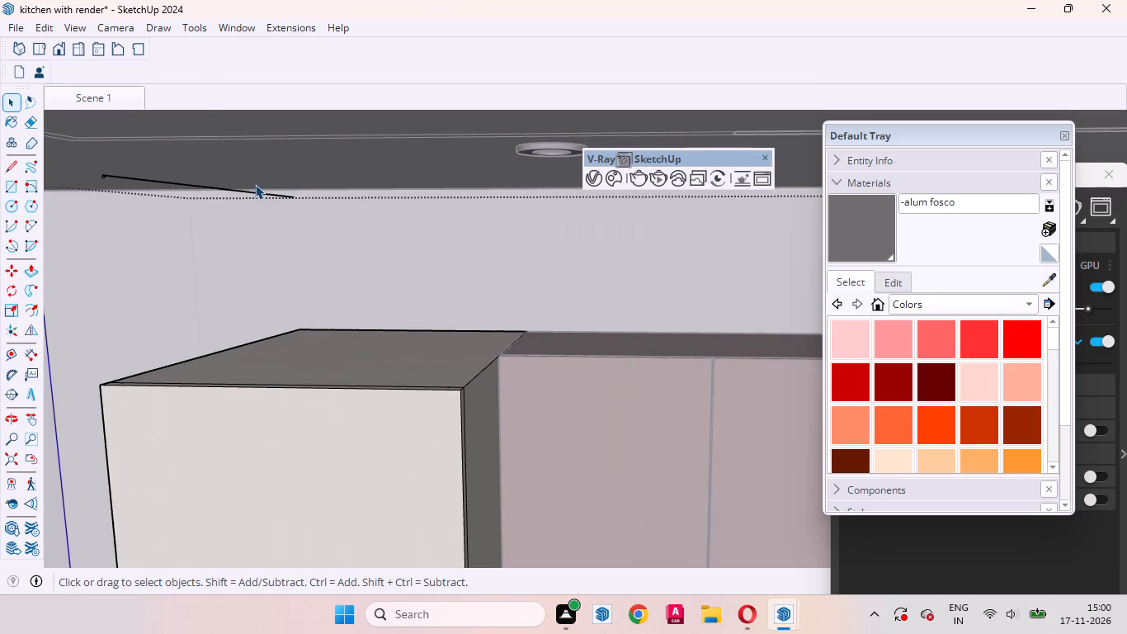
click(230, 191)
right_click(230, 191)
click(295, 229)
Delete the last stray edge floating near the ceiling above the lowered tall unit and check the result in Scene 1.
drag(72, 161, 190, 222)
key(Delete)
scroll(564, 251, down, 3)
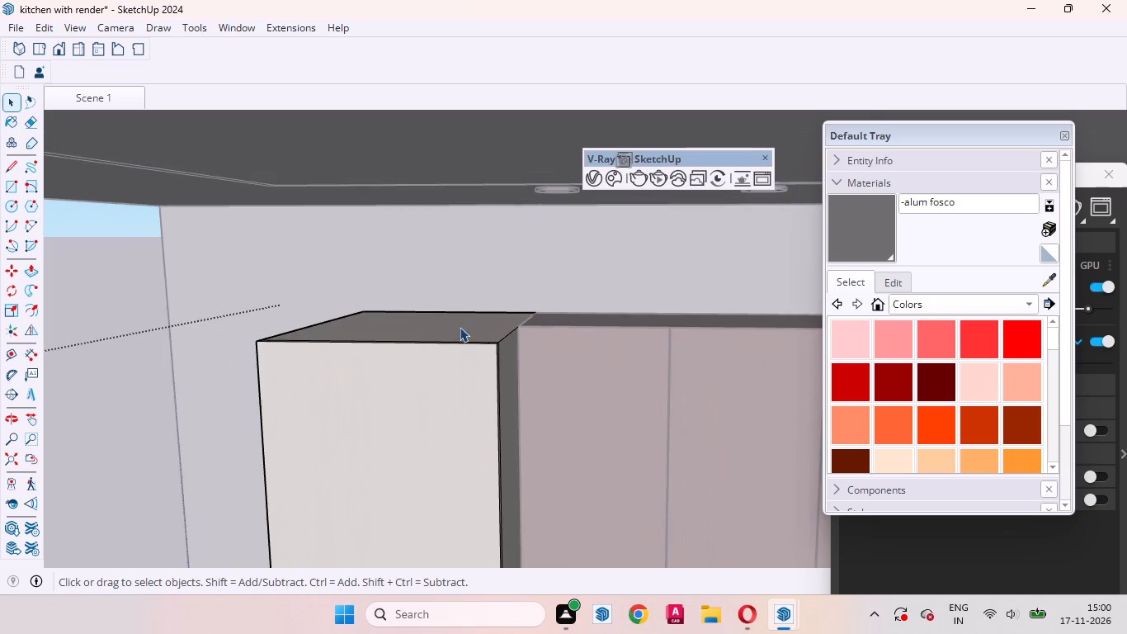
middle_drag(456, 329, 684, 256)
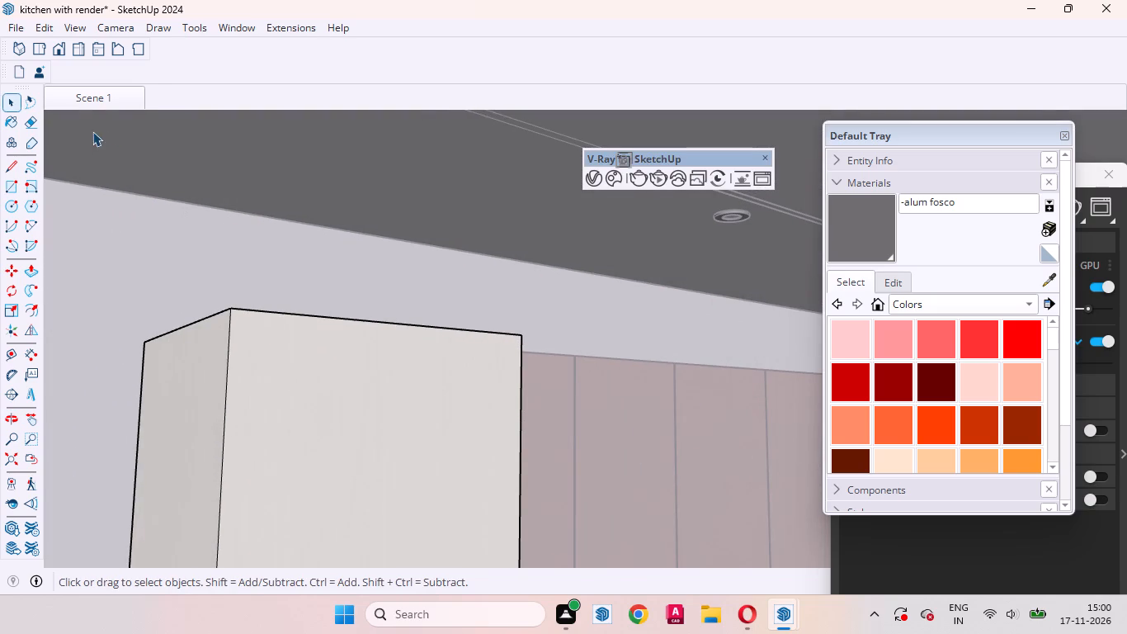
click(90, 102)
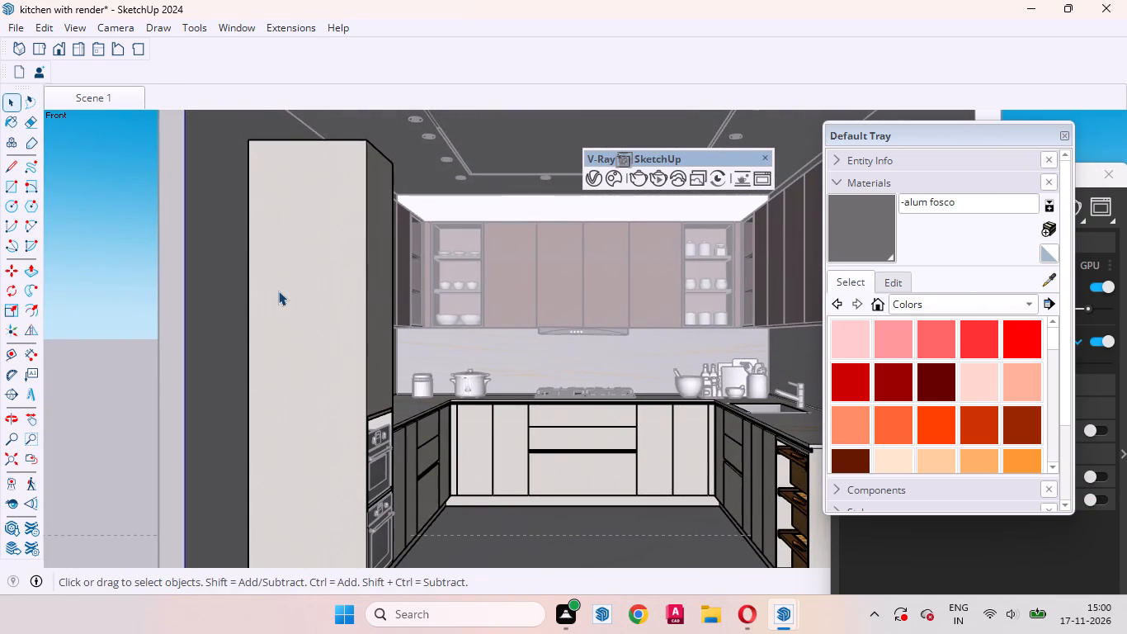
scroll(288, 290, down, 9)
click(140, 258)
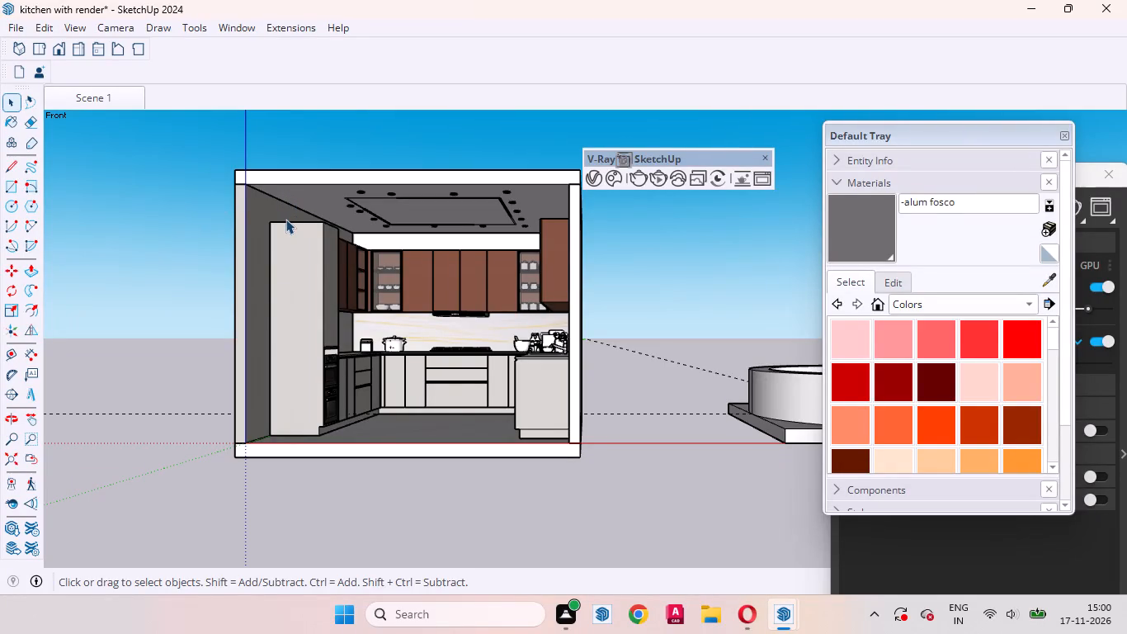
Undo the leftover-panel clean-up and the lowering of the tall oven unit, back to its full-height state.
key(ctrl+z)
key(ctrl+z)
key(ctrl+z)
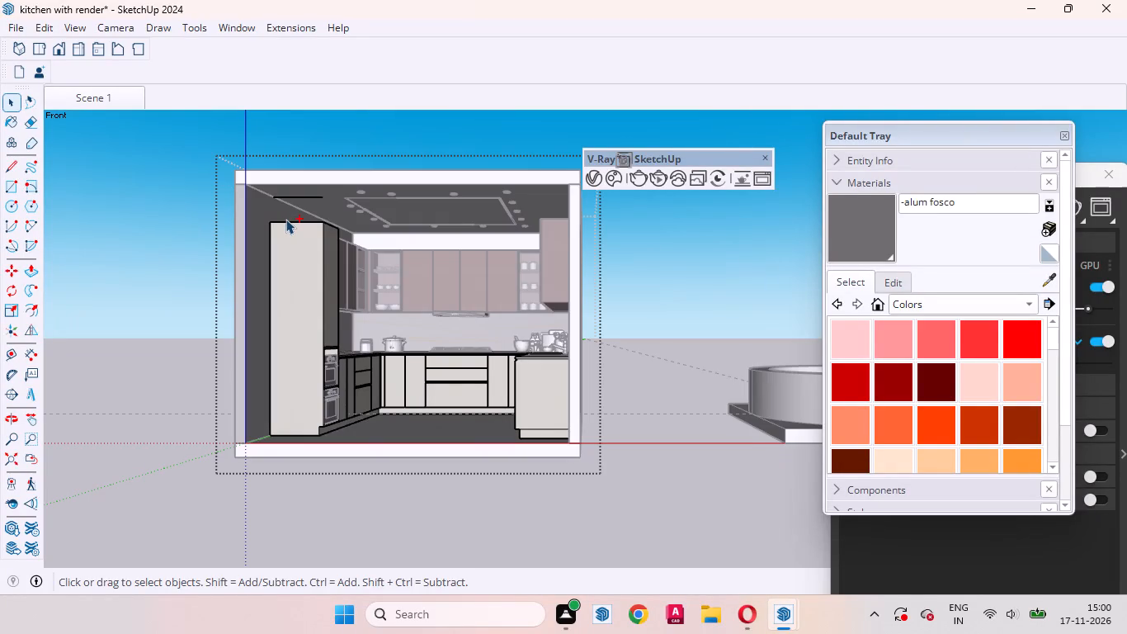
key(ctrl+z)
key(ctrl+z)
key(ctrl+z)
key(ctrl+z)
key(ctrl+z)
key(z)
key(ctrl+z)
key(ctrl+z)
key(ctrl+z)
key(ctrl+z)
key(ctrl+z)
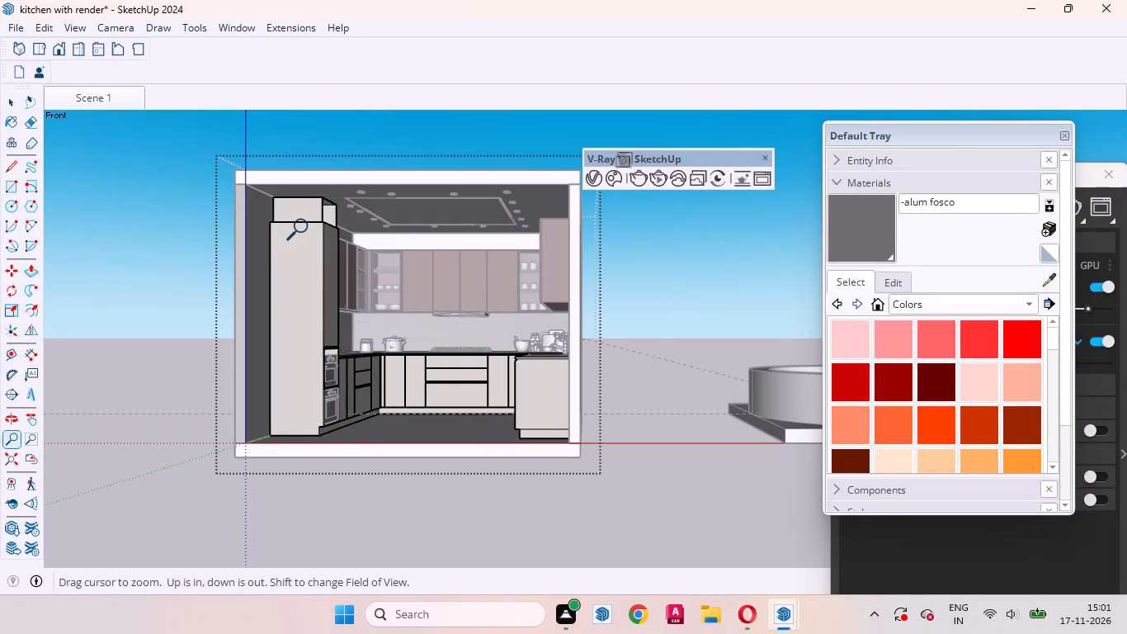
key(ctrl+z)
key(ctrl+z)
key(ctrl+z)
key(z)
key(ctrl+z)
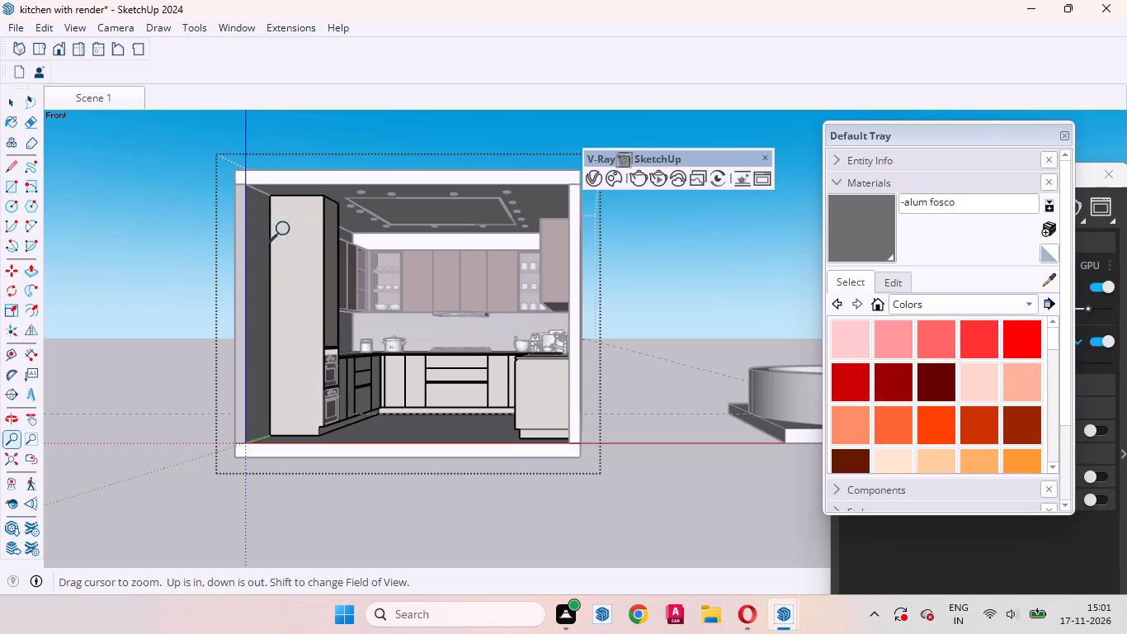
key(space)
Undo the earlier edits to the full-height tall unit's upper side panel, back to before the kitchen group was edited.
scroll(362, 215, up, 15)
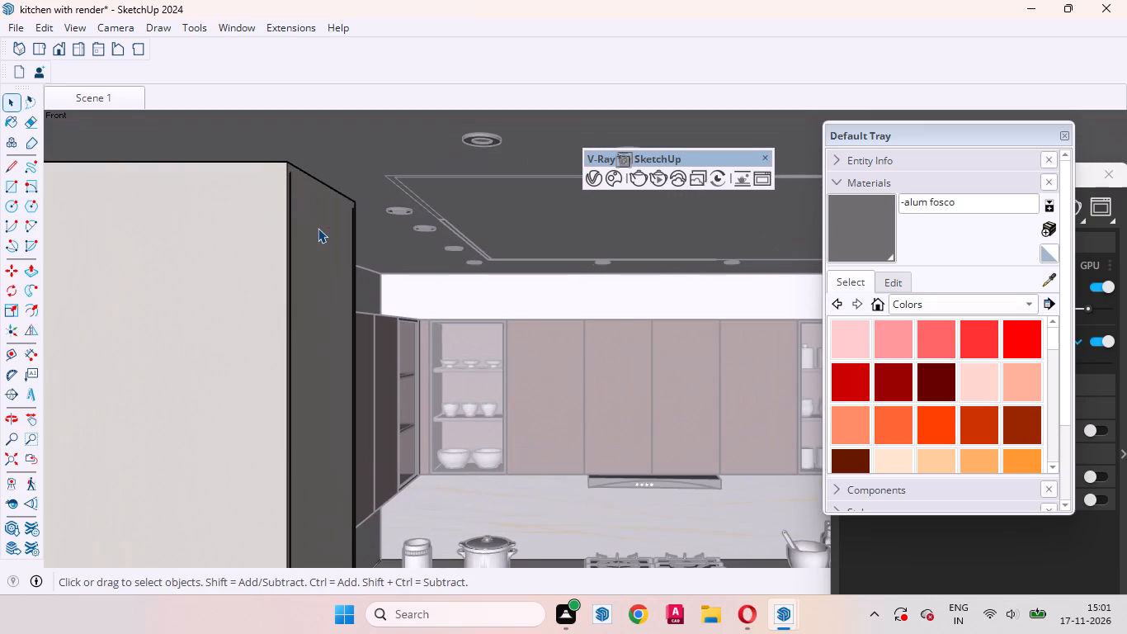
key(ctrl+z)
key(ctrl+z)
key(ctrl+z)
key(ctrl+z)
key(ctrl+z)
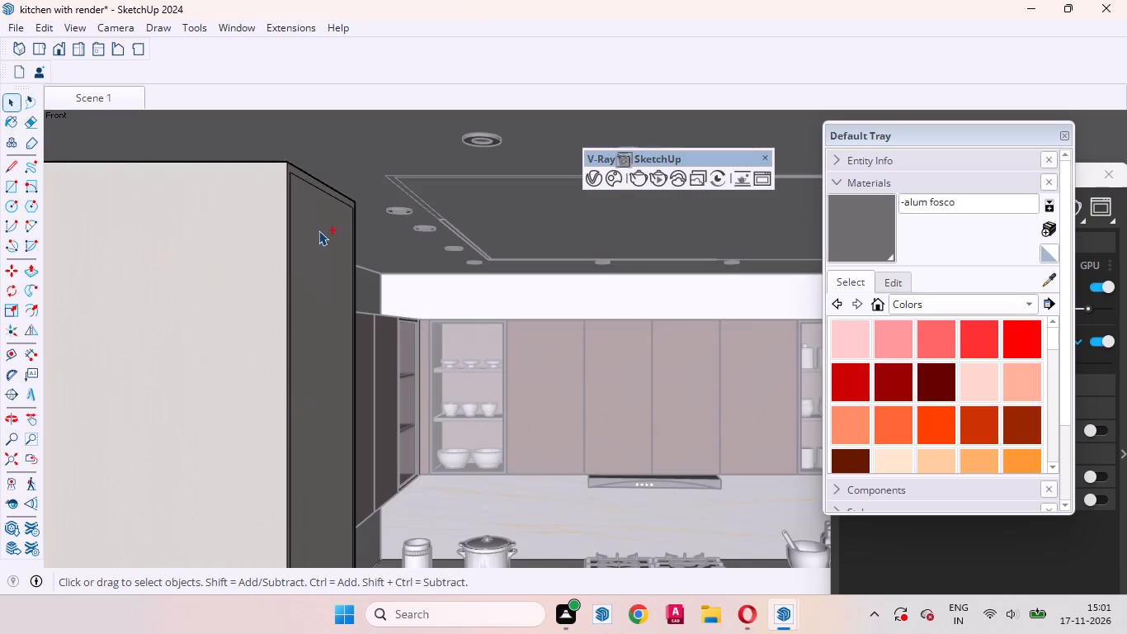
key(ctrl+z)
key(ctrl+z)
key(ctrl+z)
key(ctrl+z)
key(ctrl+z)
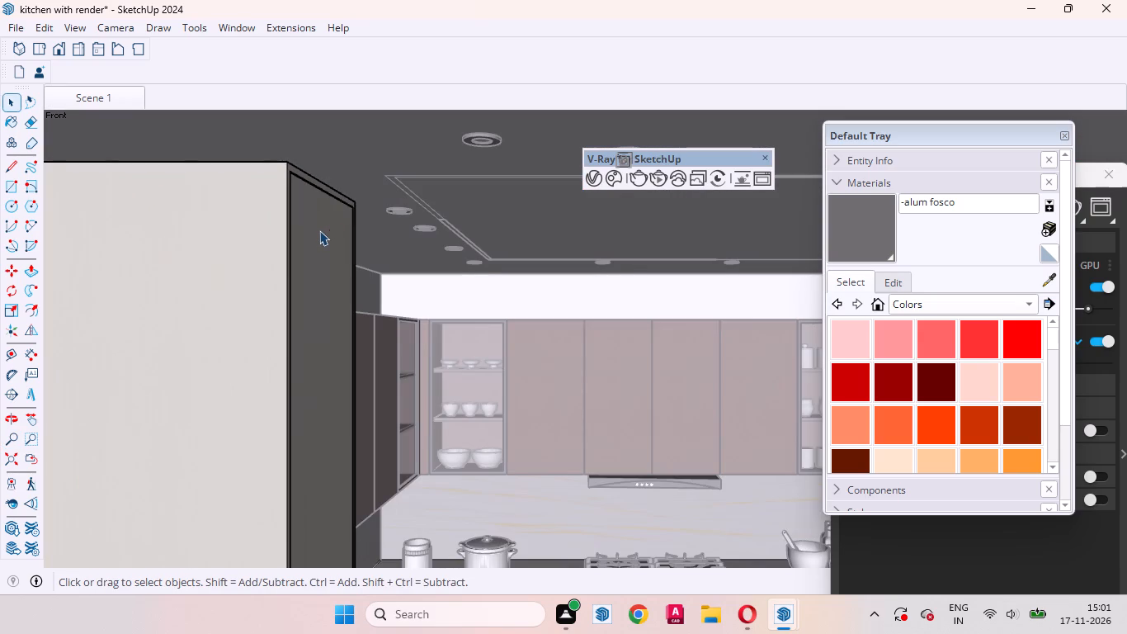
key(ctrl+z)
scroll(327, 148, down, 13)
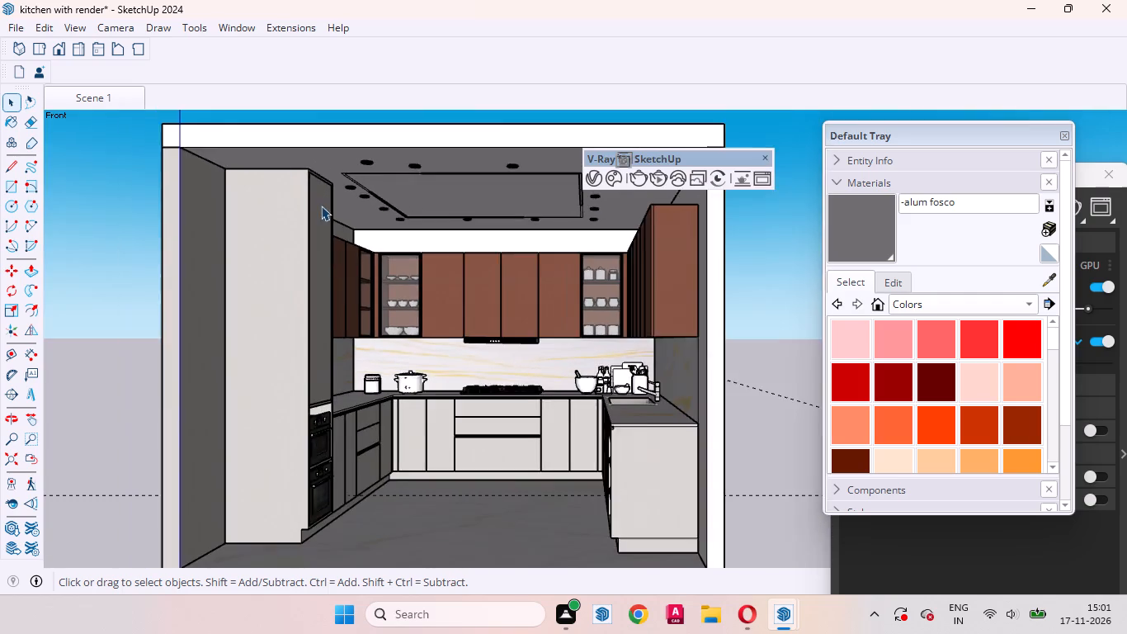
Restore the Scene 1 view and start a V-Ray render with the quality at High.
scroll(332, 391, up, 20)
scroll(332, 391, up, 4)
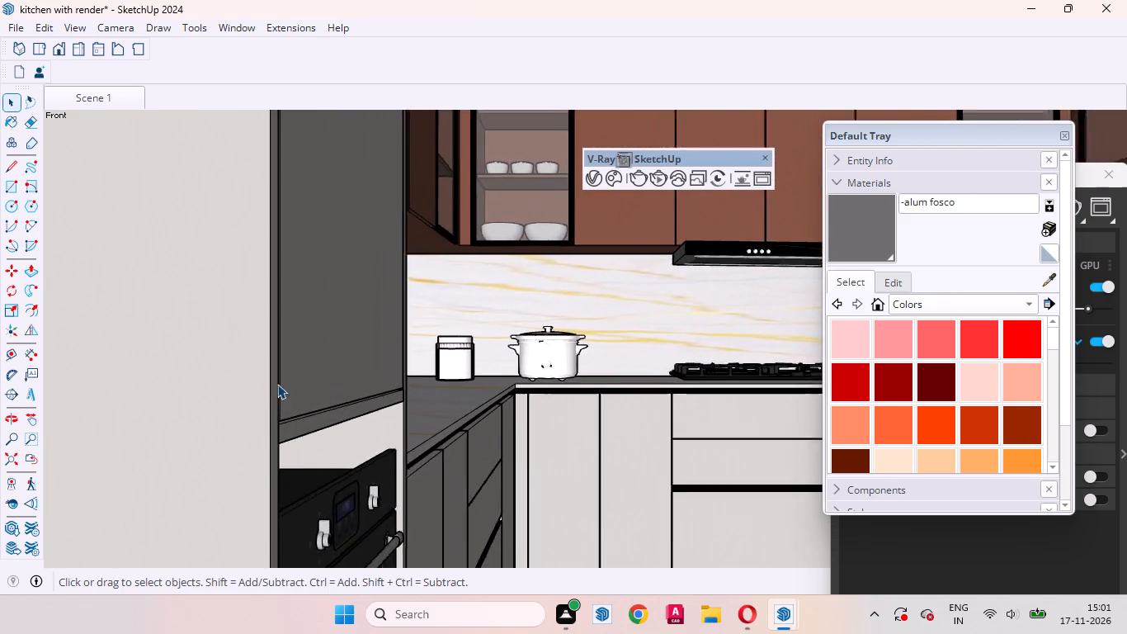
scroll(277, 384, up, 9)
middle_drag(297, 425, 400, 447)
click(84, 94)
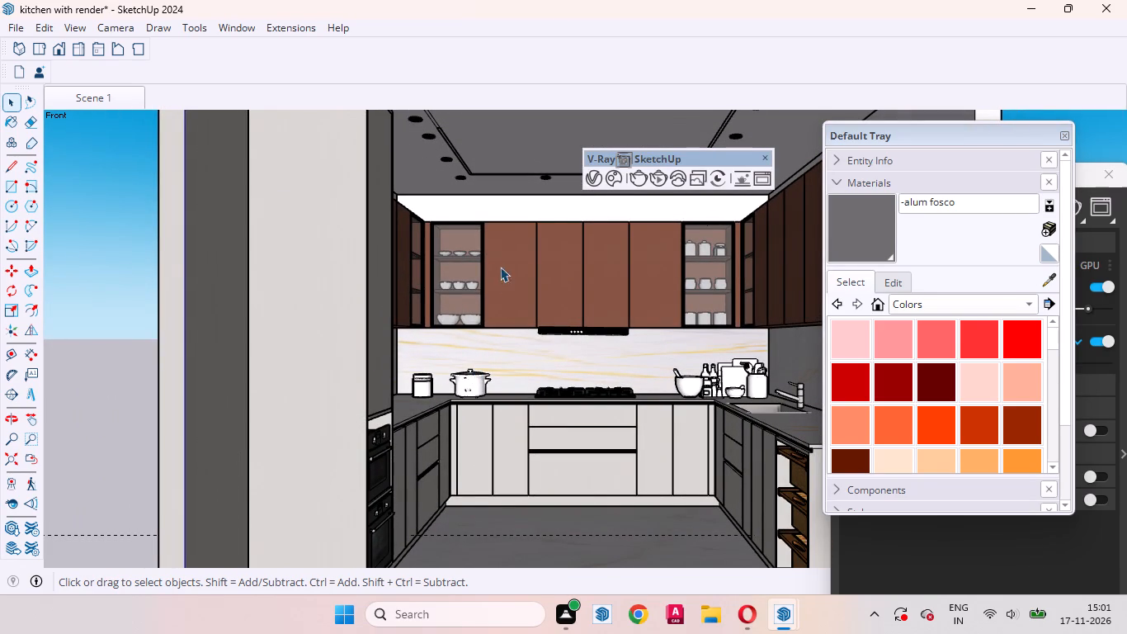
click(587, 182)
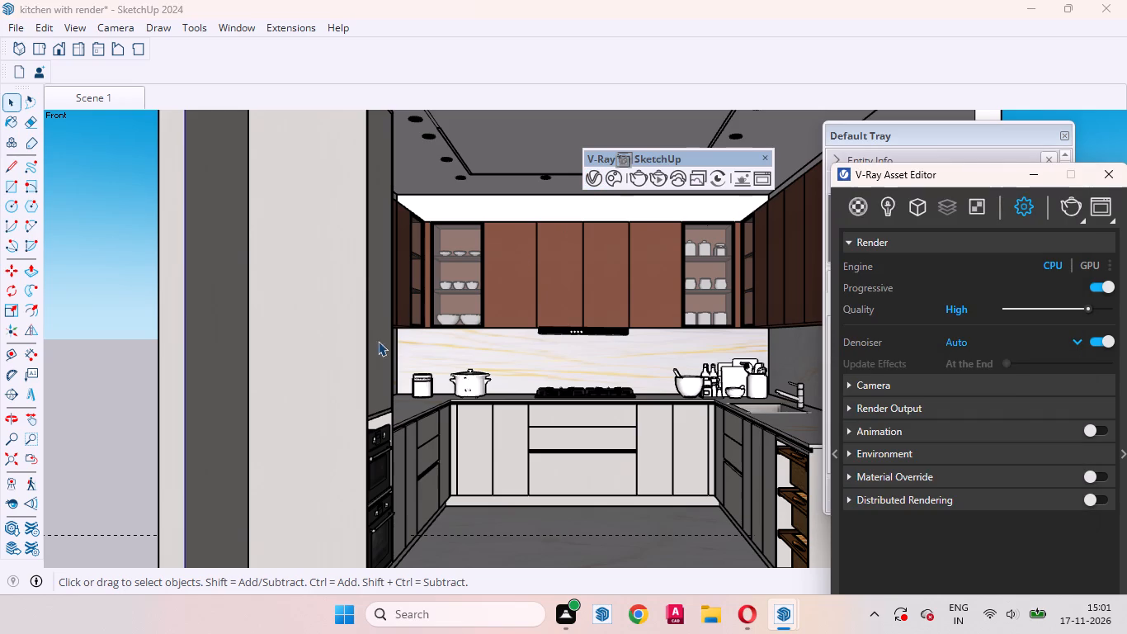
drag(993, 174, 827, 182)
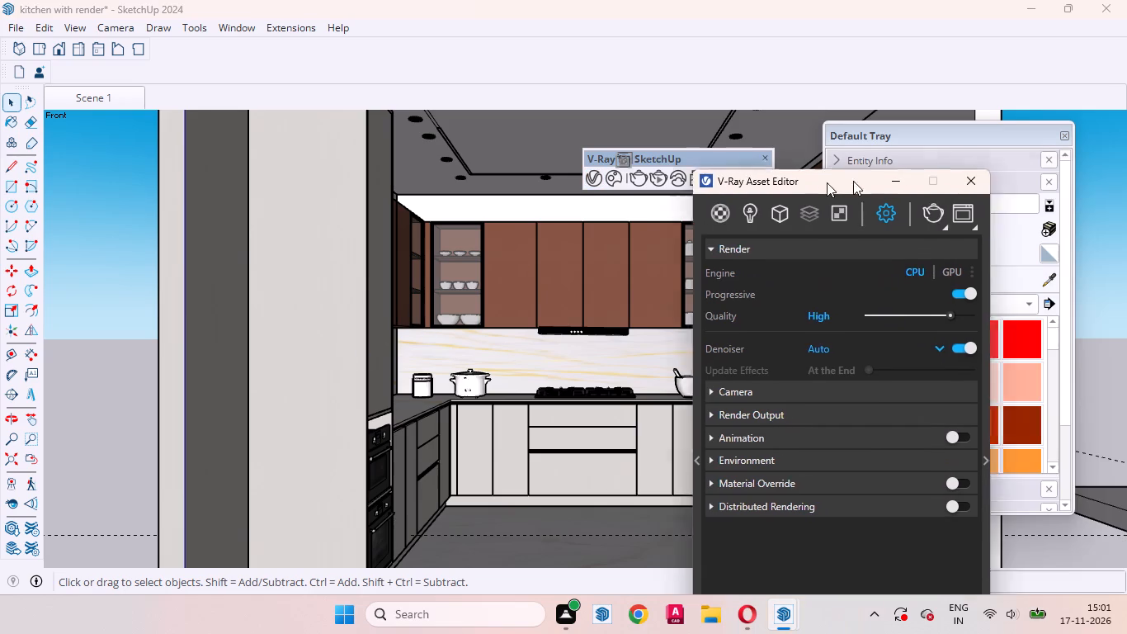
drag(827, 182, 300, 122)
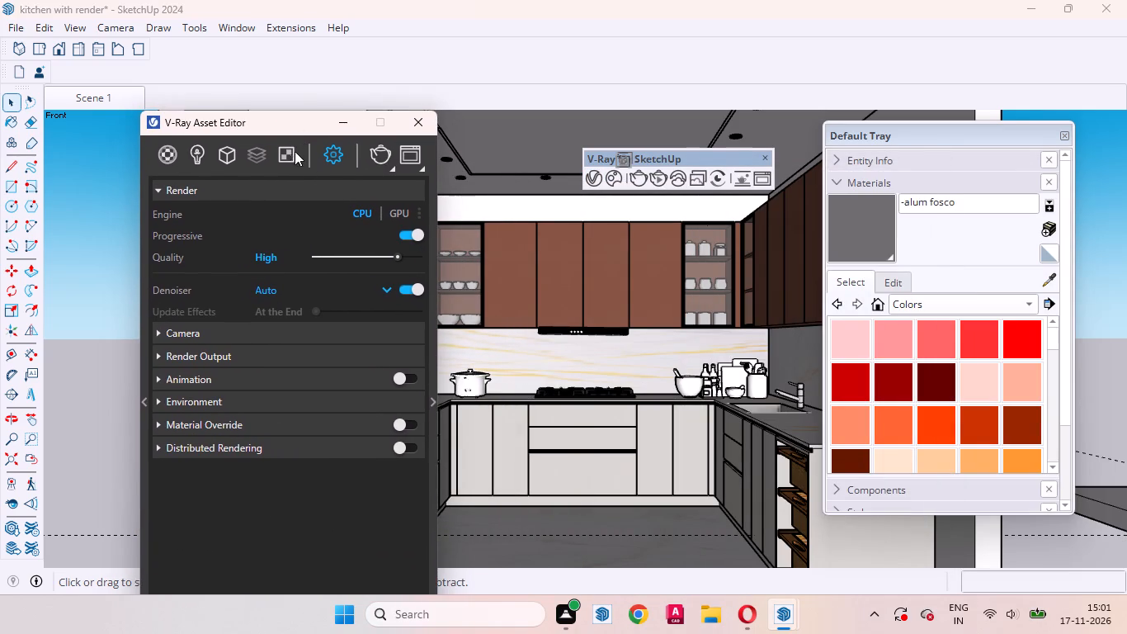
click(397, 253)
click(376, 156)
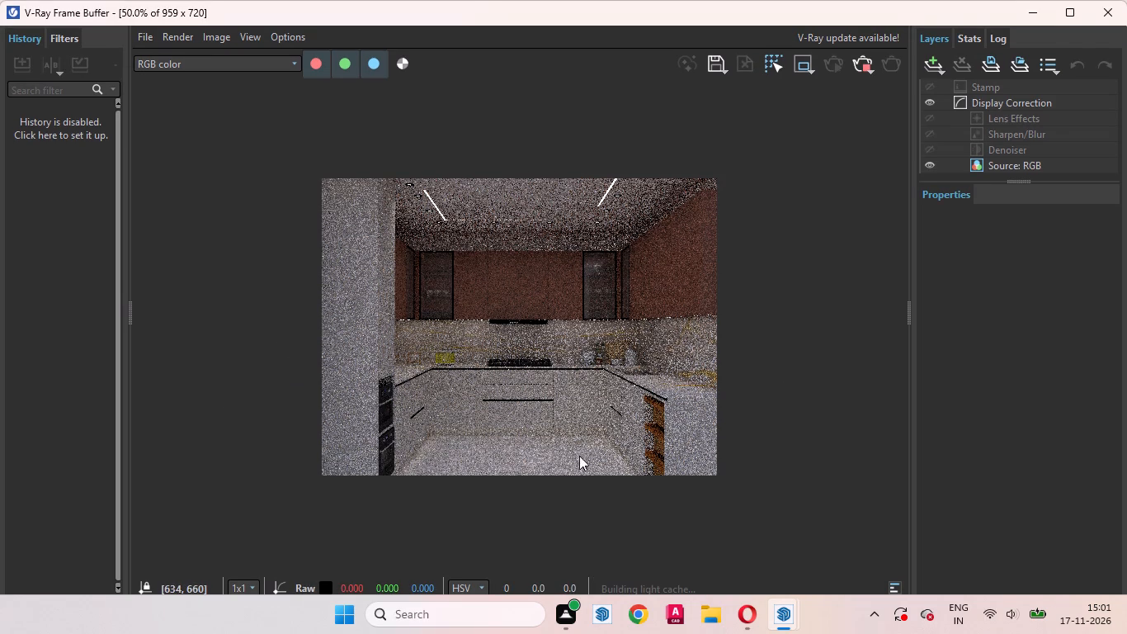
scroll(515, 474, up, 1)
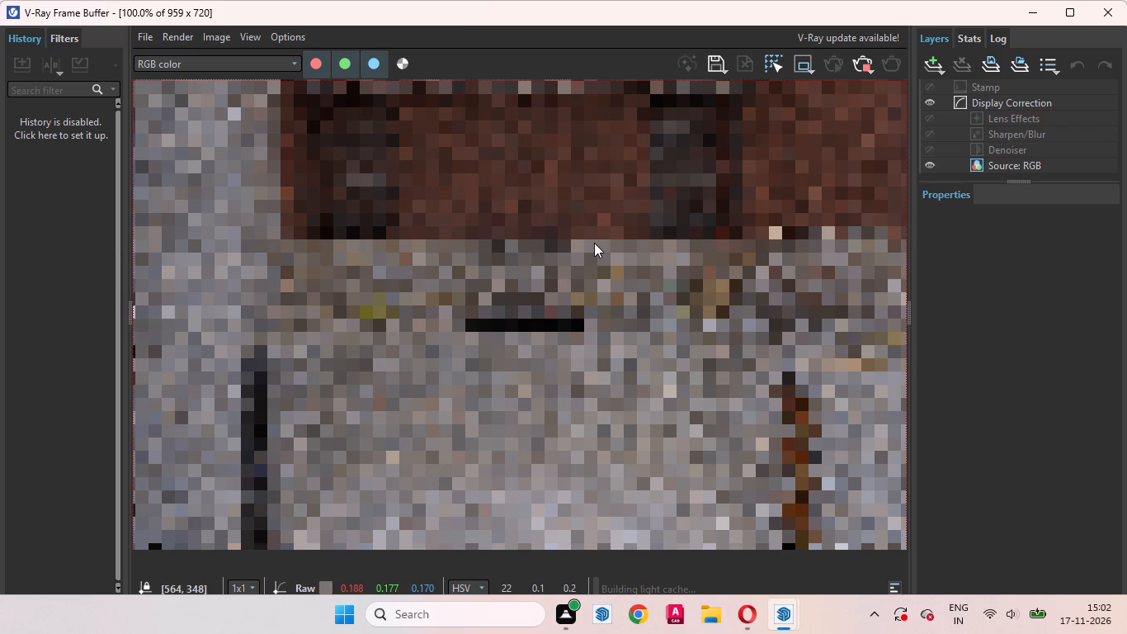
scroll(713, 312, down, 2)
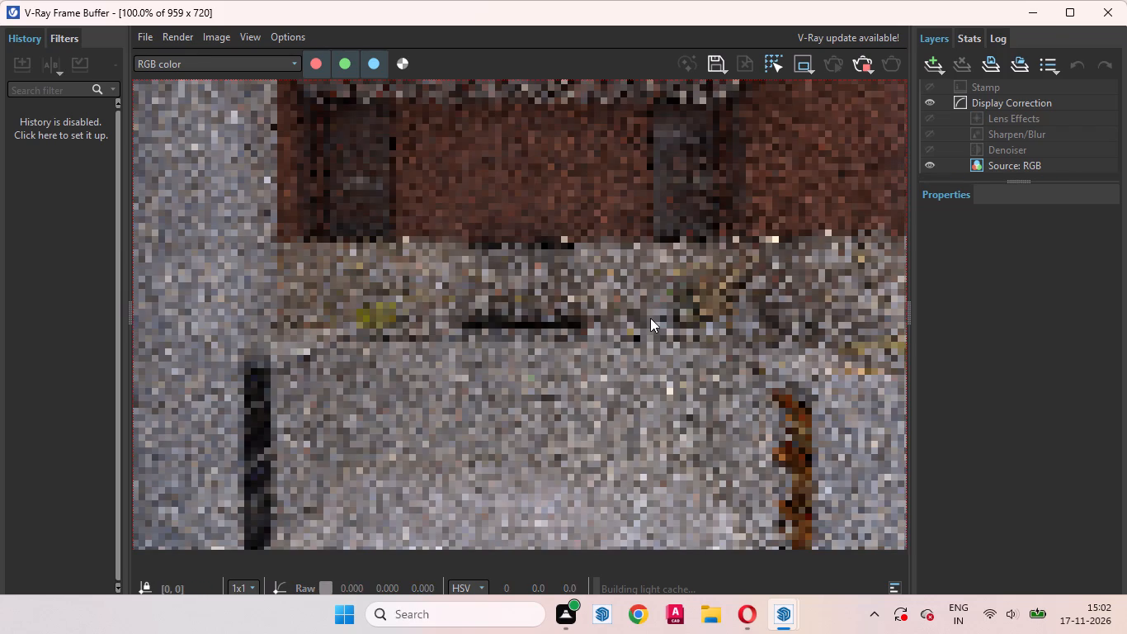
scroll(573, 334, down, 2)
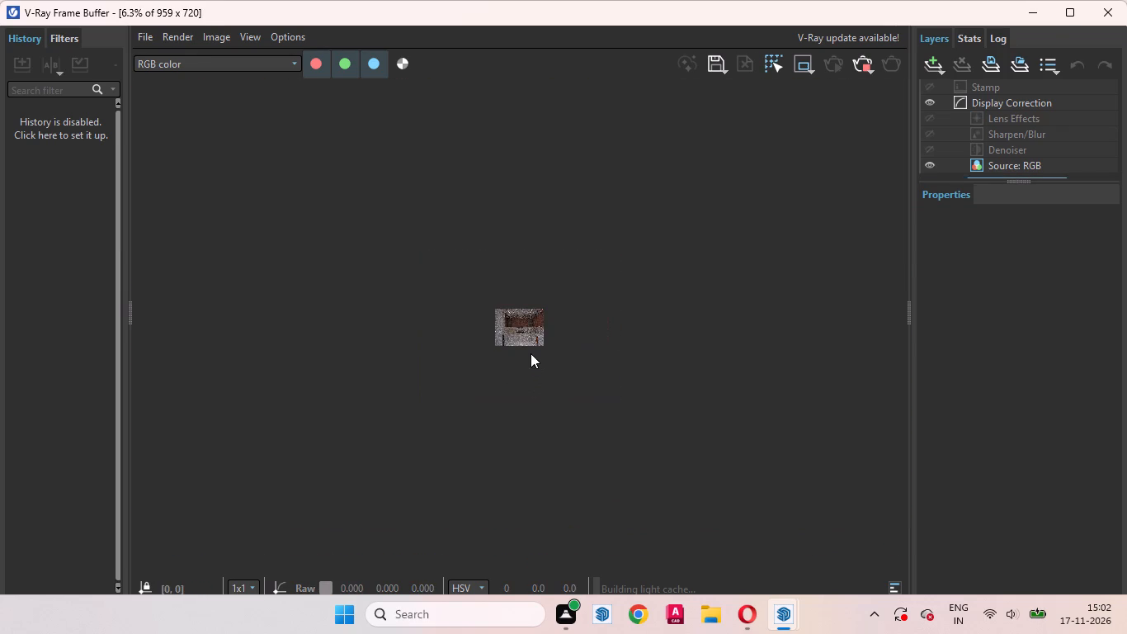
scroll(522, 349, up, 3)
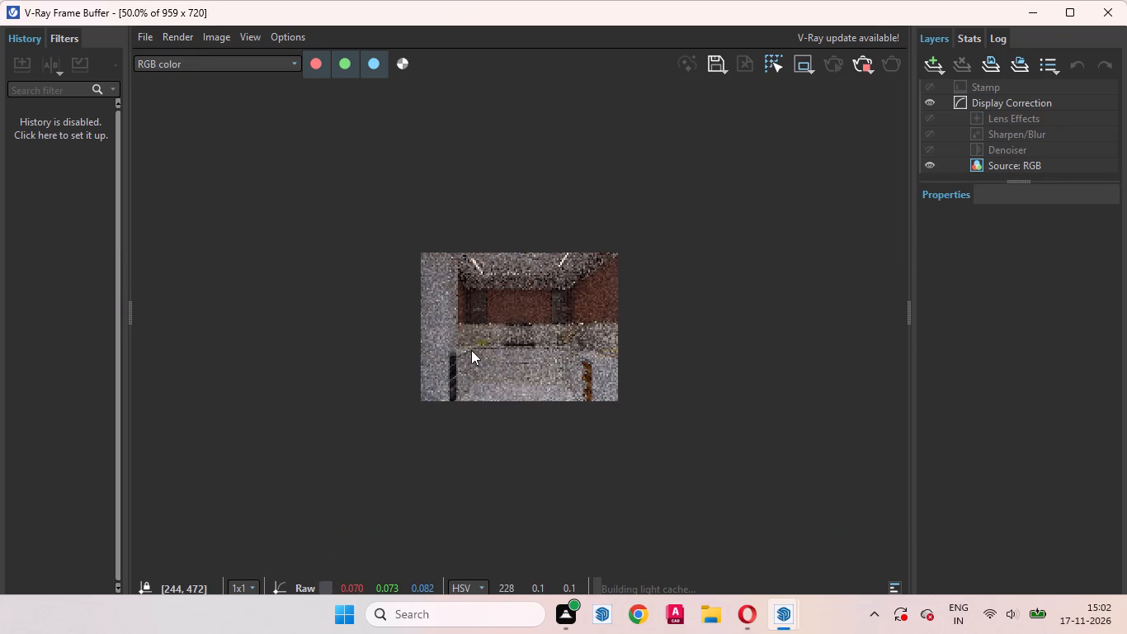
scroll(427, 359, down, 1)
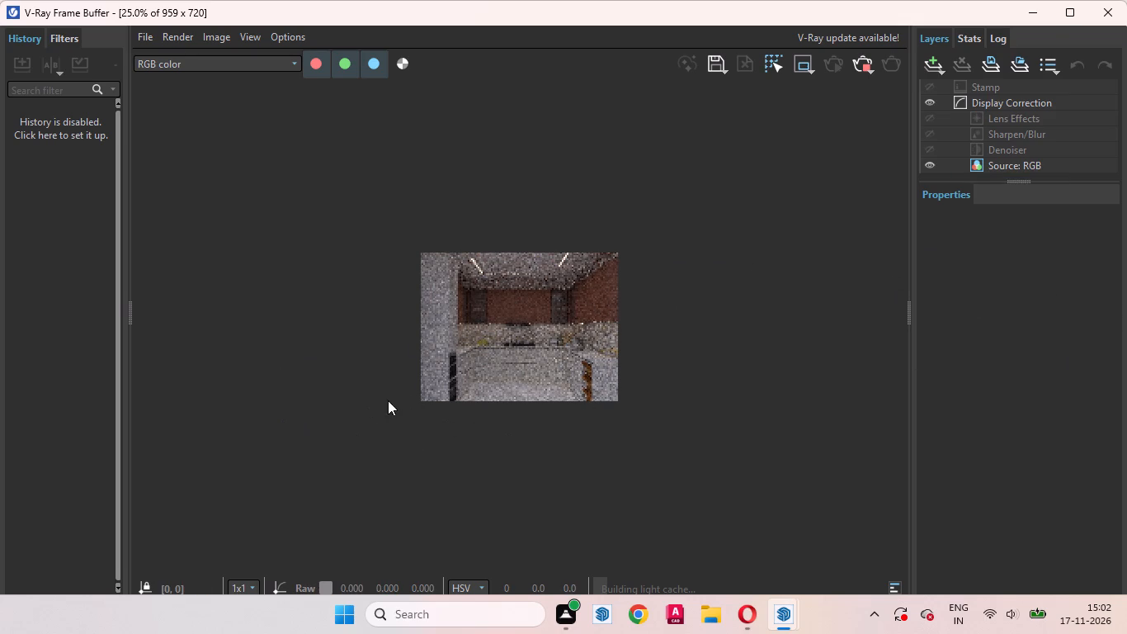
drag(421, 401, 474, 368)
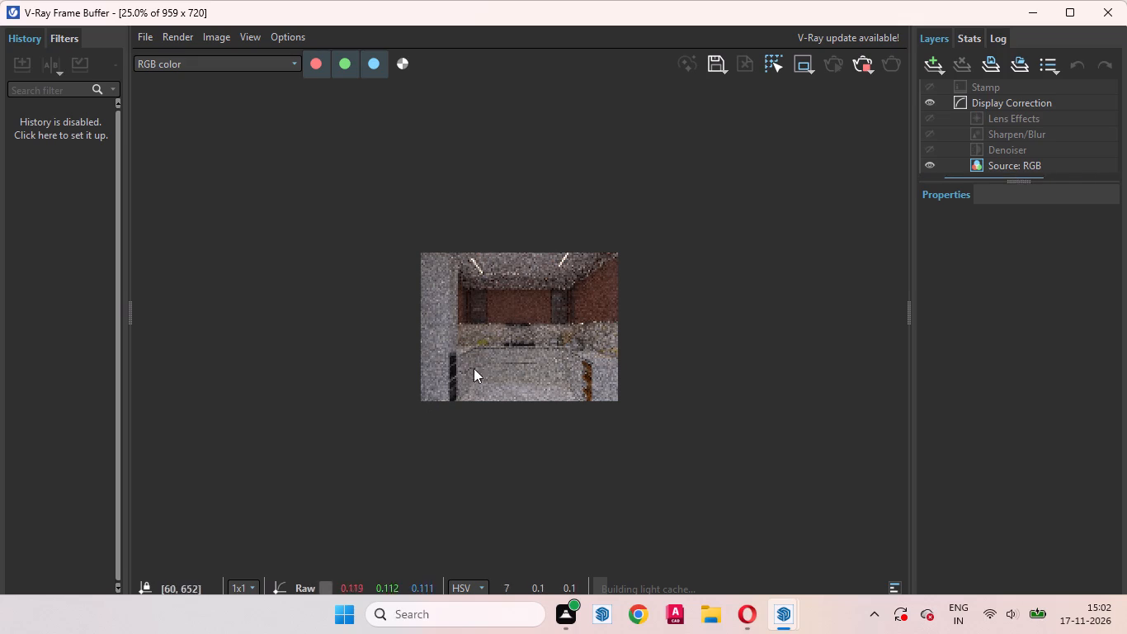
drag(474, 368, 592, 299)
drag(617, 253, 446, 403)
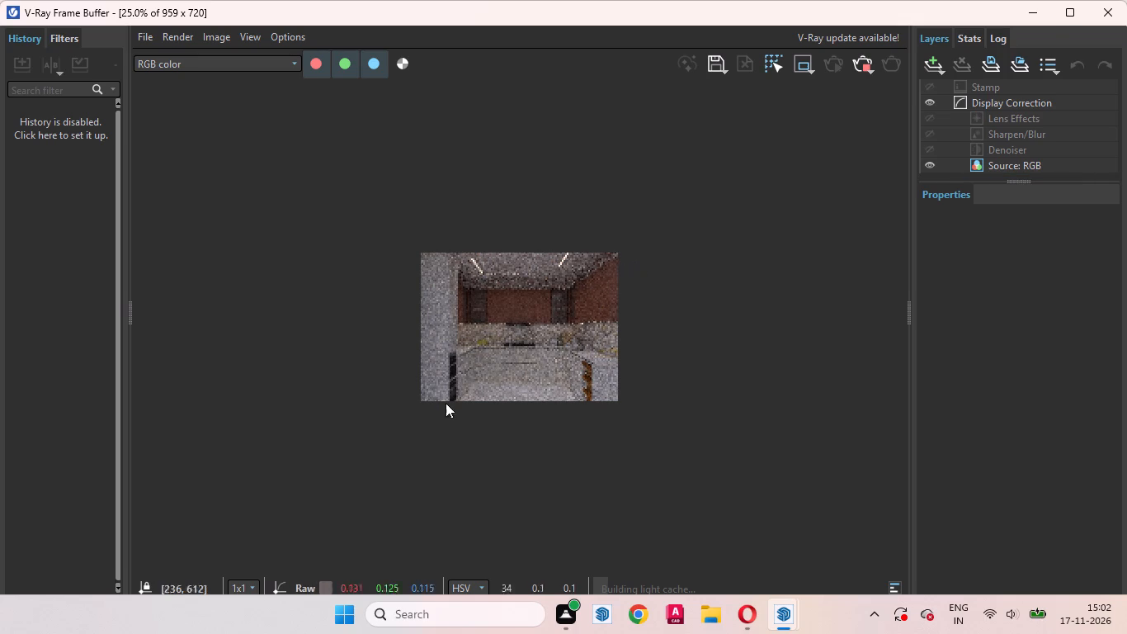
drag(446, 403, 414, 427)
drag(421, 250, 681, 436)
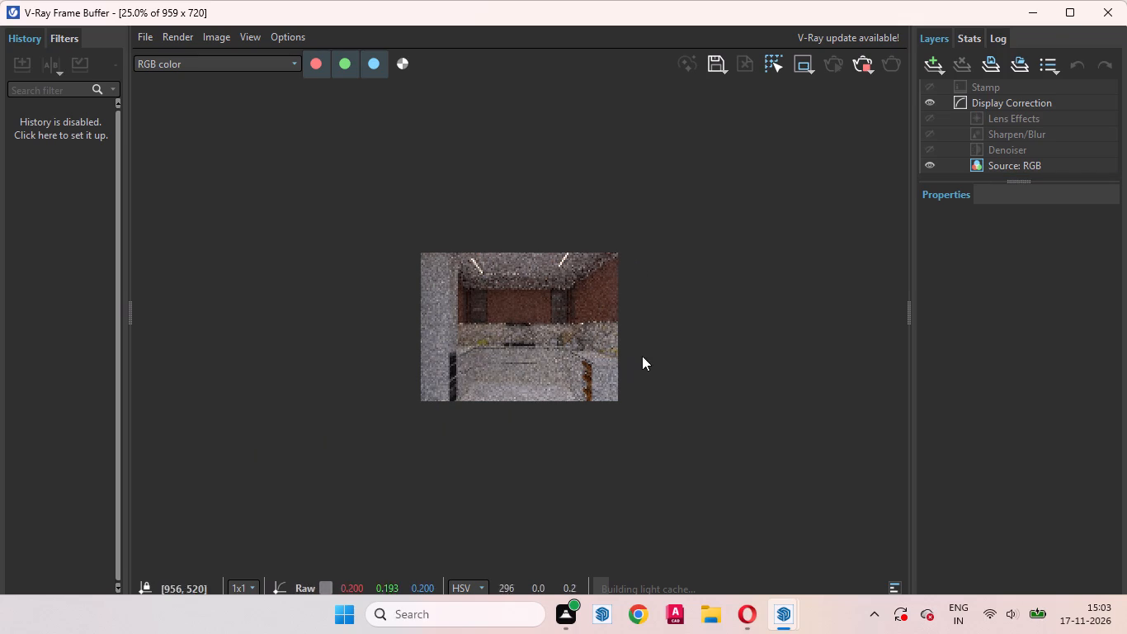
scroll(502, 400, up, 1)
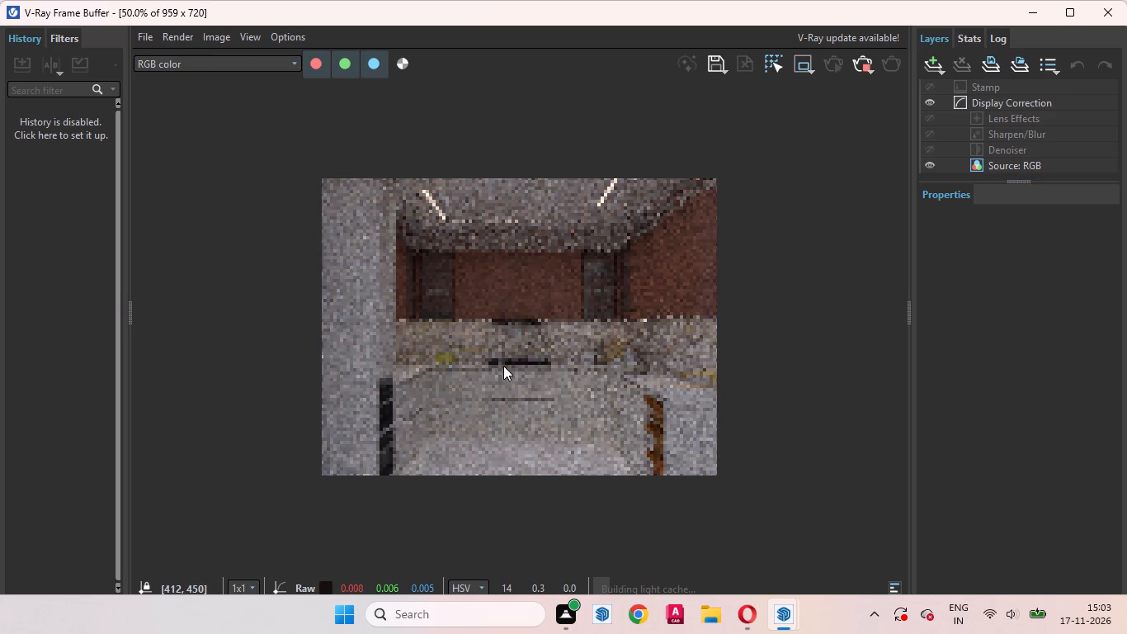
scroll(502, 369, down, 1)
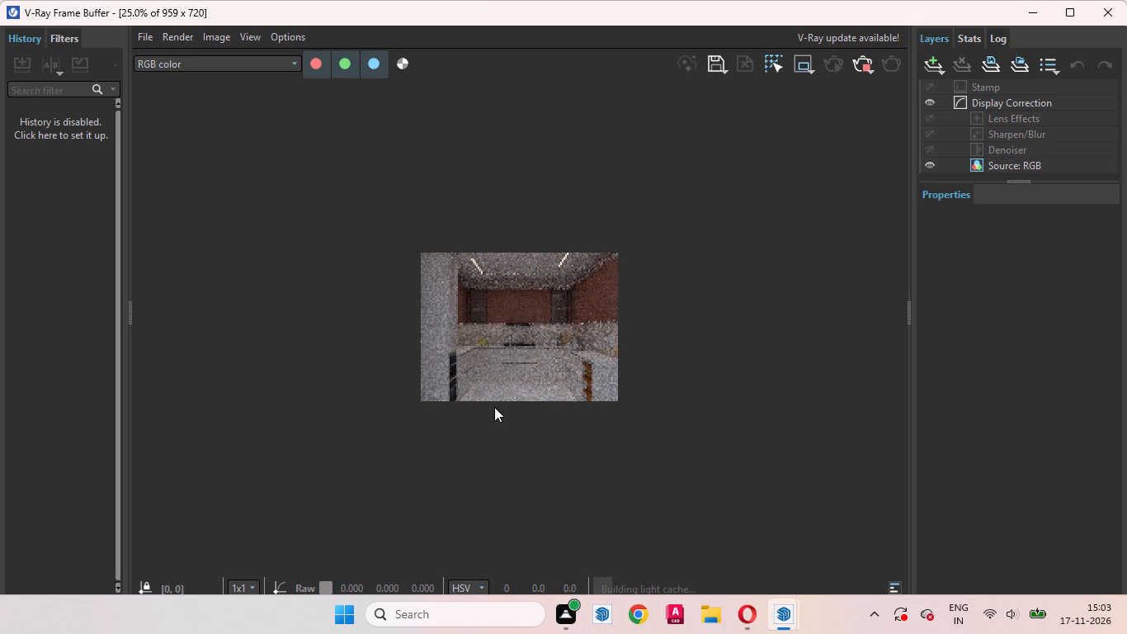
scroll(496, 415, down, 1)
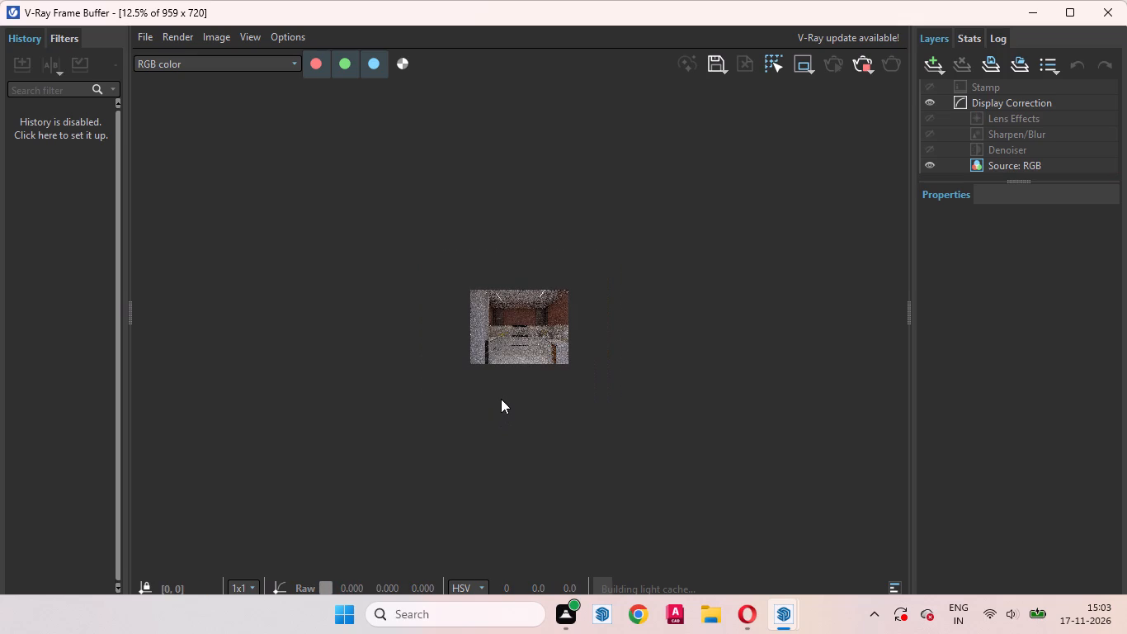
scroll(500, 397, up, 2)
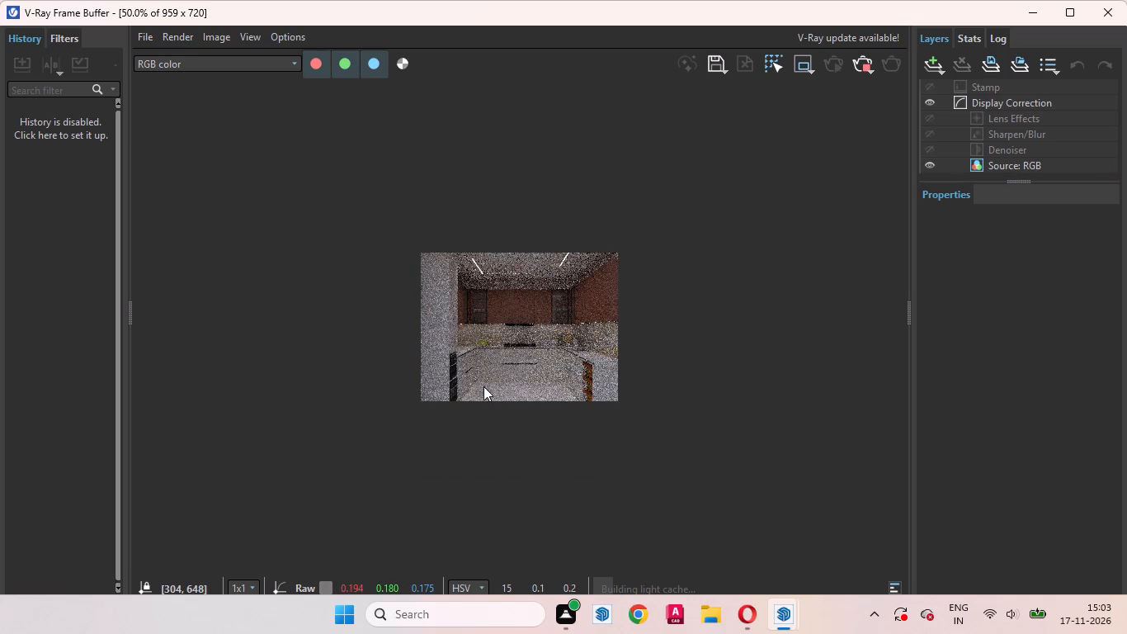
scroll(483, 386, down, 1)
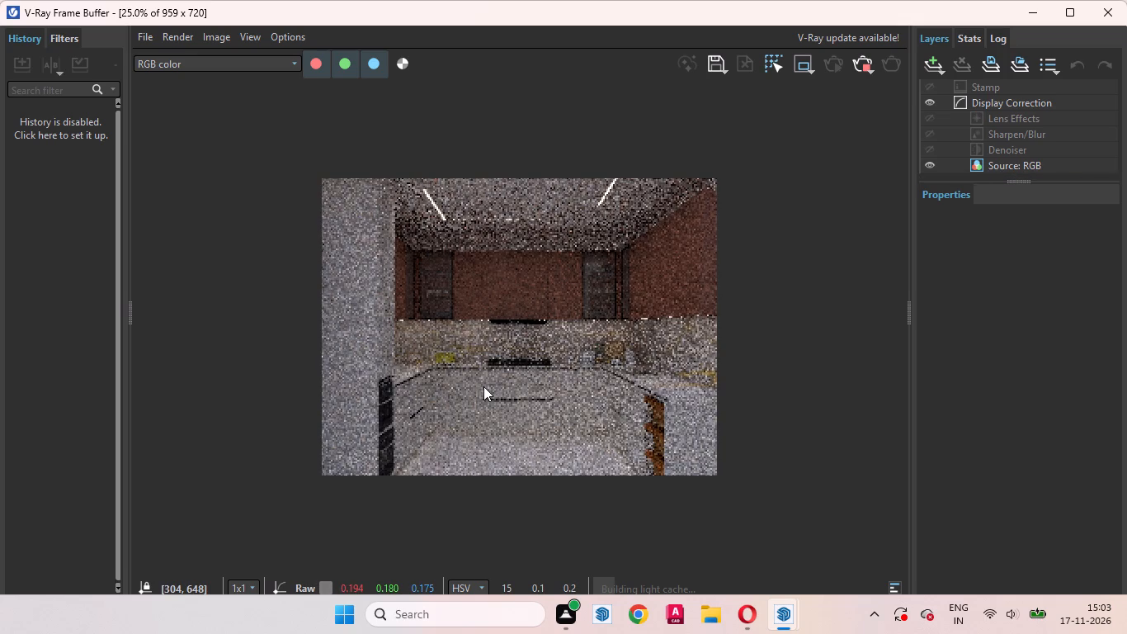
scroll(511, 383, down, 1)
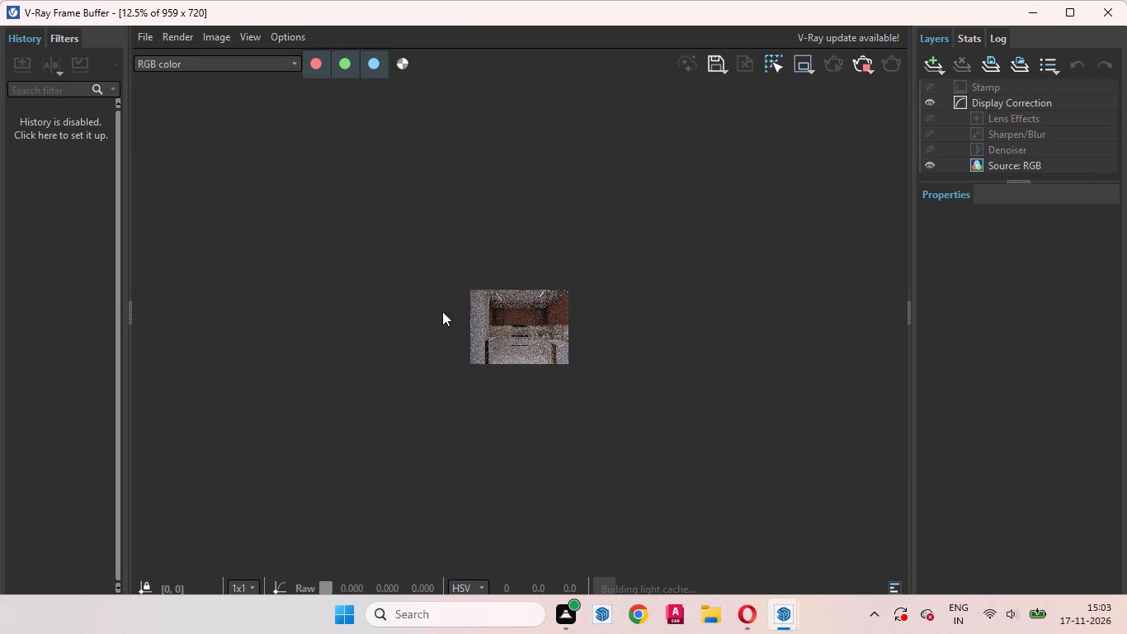
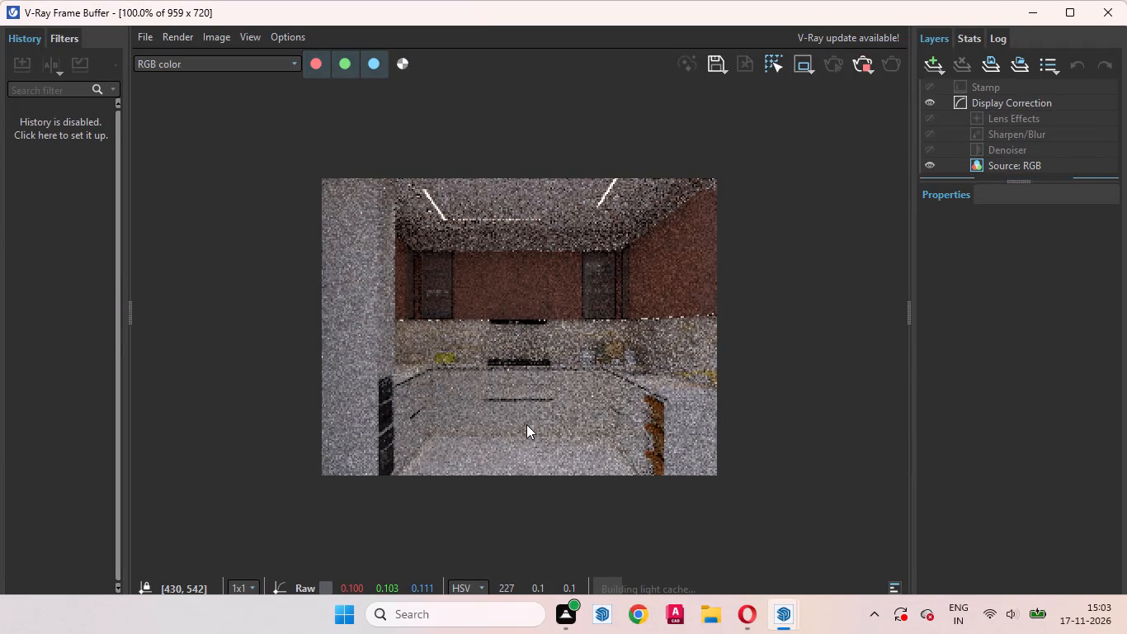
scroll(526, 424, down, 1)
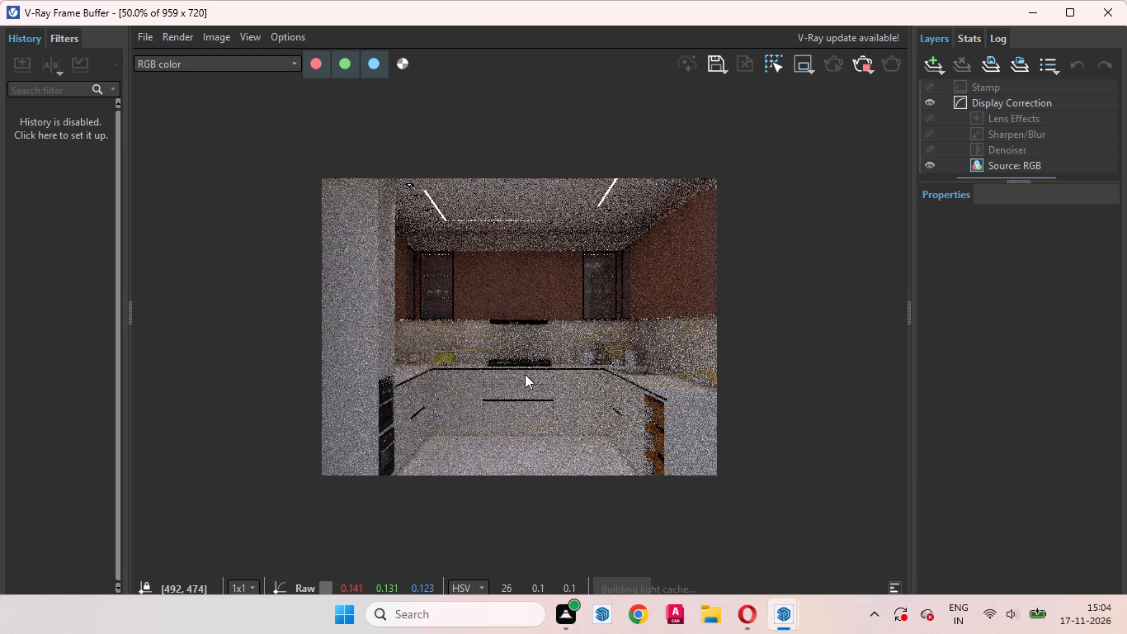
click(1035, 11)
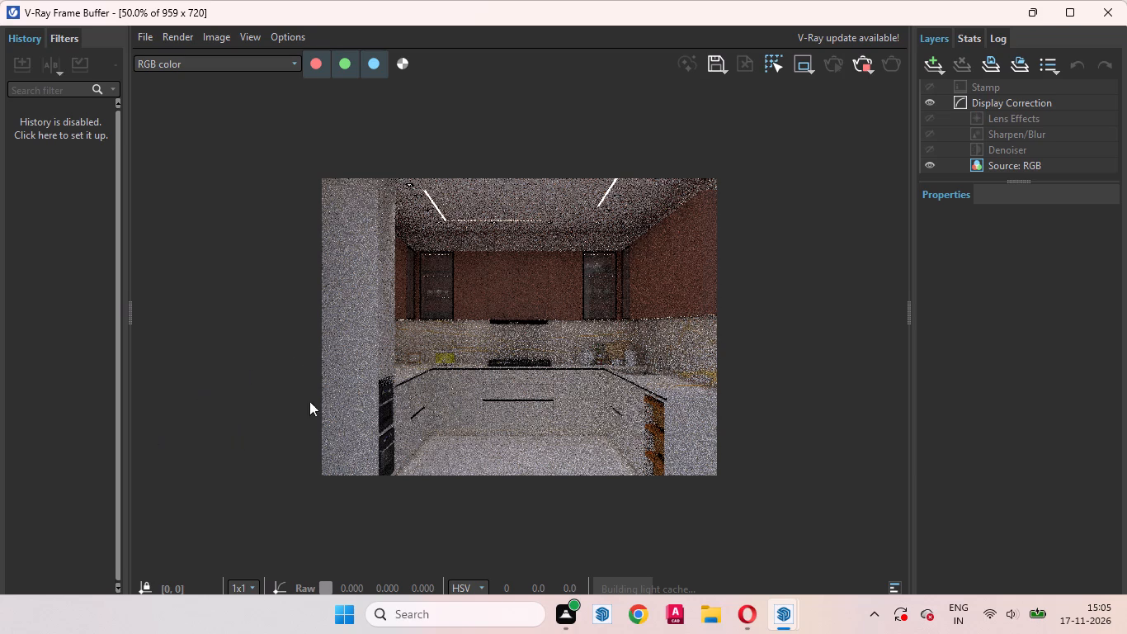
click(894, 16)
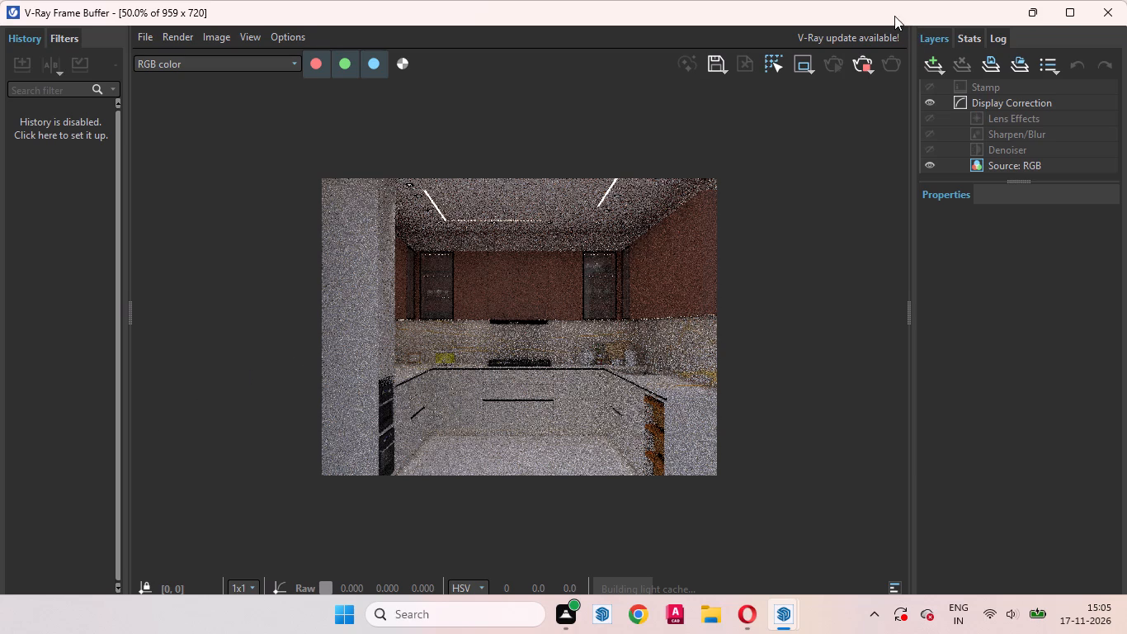
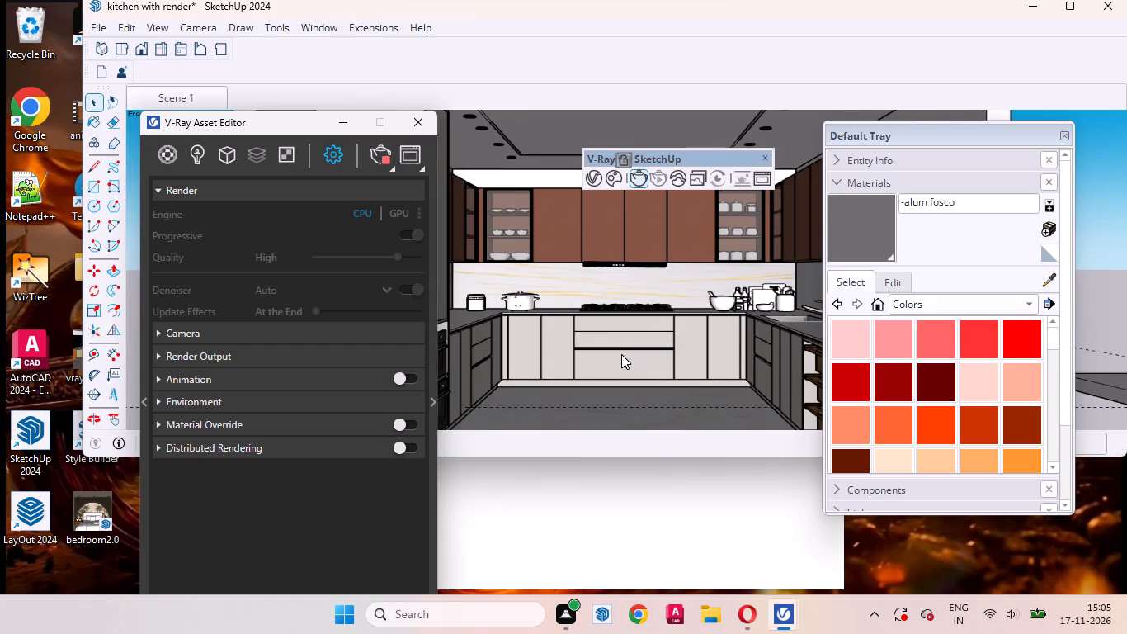
Copy the round ringed model standing beside the kitchen straight up along the blue axis by about 3' 3 3/8".
click(1073, 16)
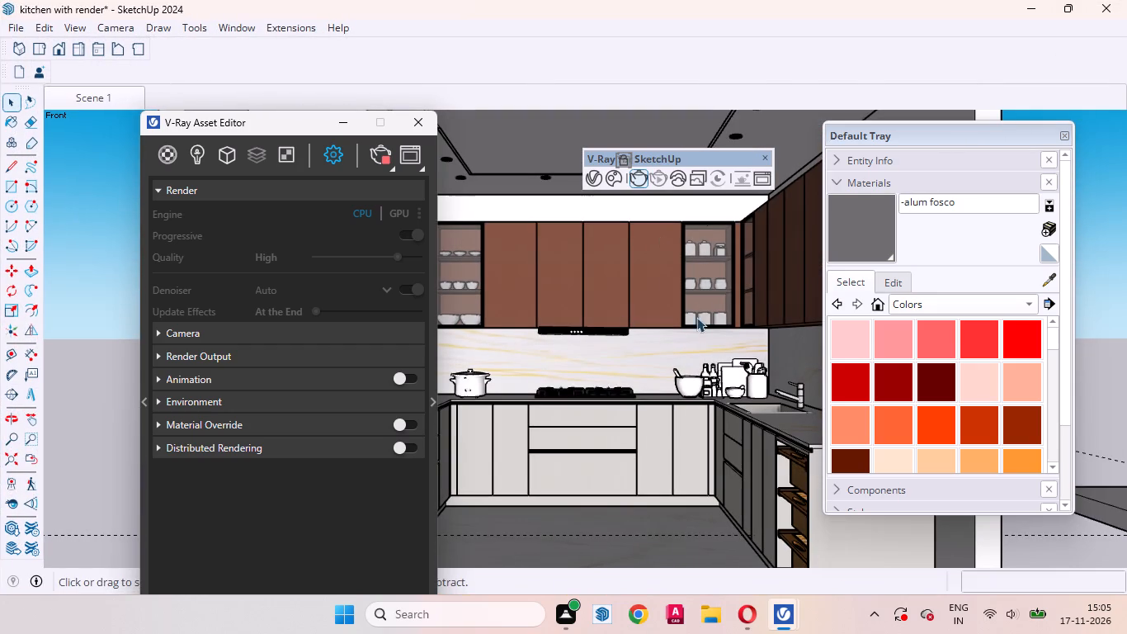
scroll(551, 437, down, 3)
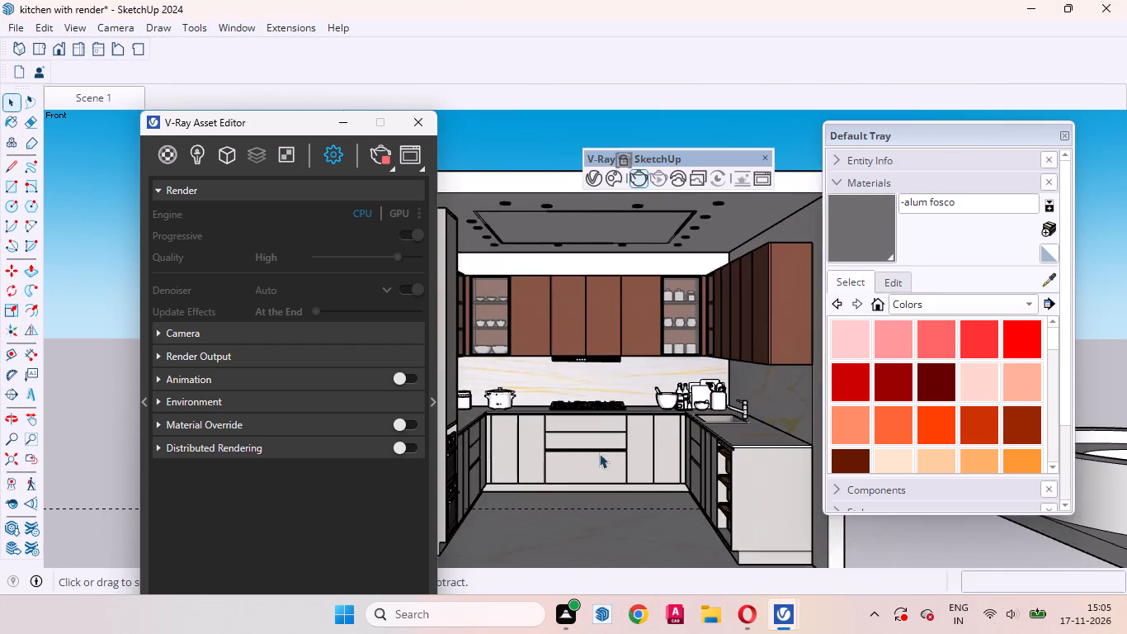
scroll(582, 452, down, 15)
scroll(783, 488, up, 7)
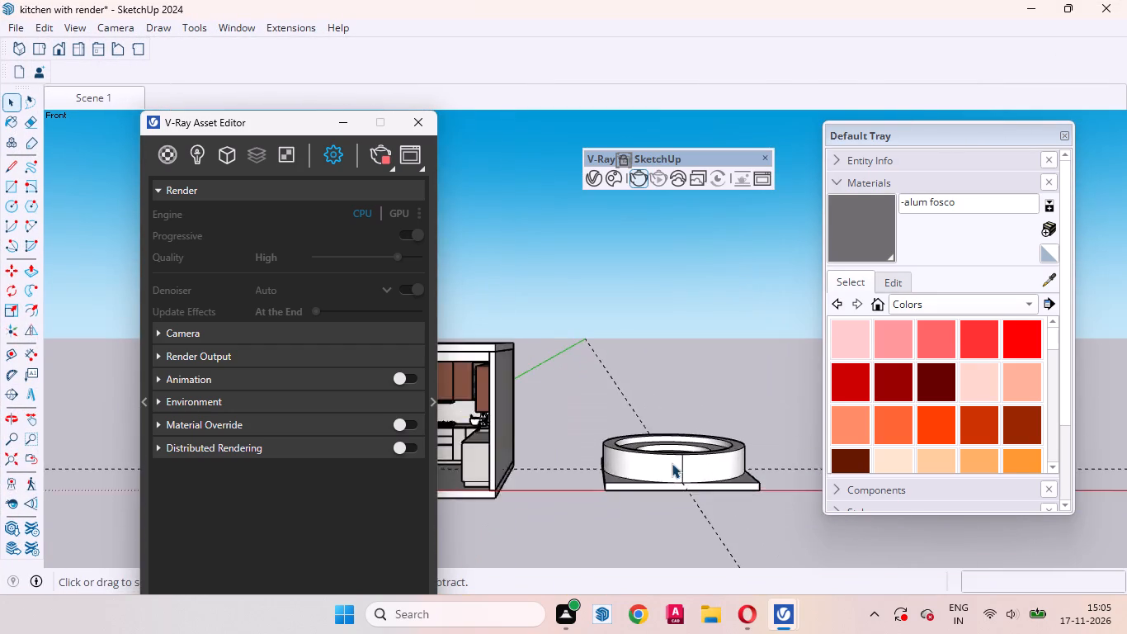
scroll(672, 463, up, 5)
click(673, 446)
middle_drag(680, 440, 634, 624)
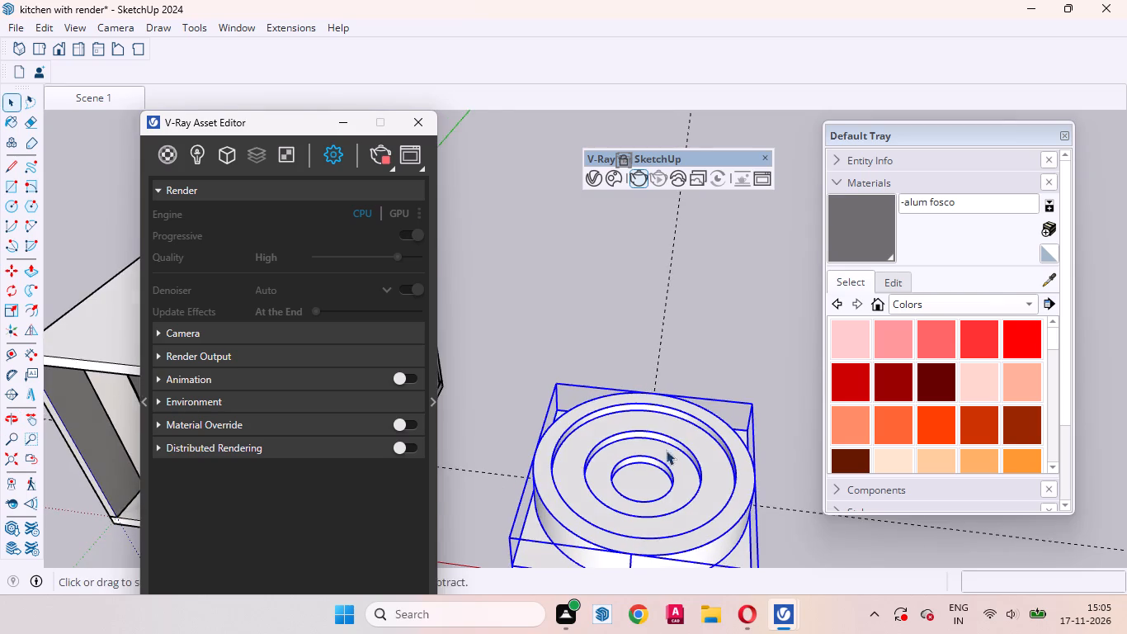
scroll(672, 428, down, 10)
middle_drag(644, 466, 677, 565)
scroll(672, 440, up, 8)
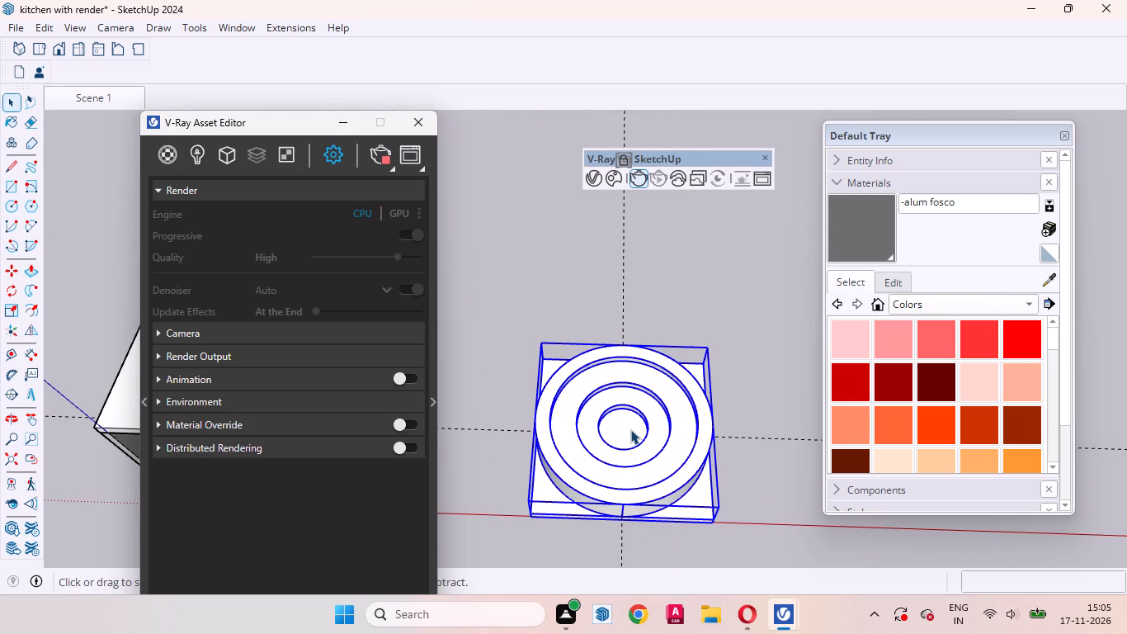
key(m)
key(m)
middle_drag(684, 507, 671, 295)
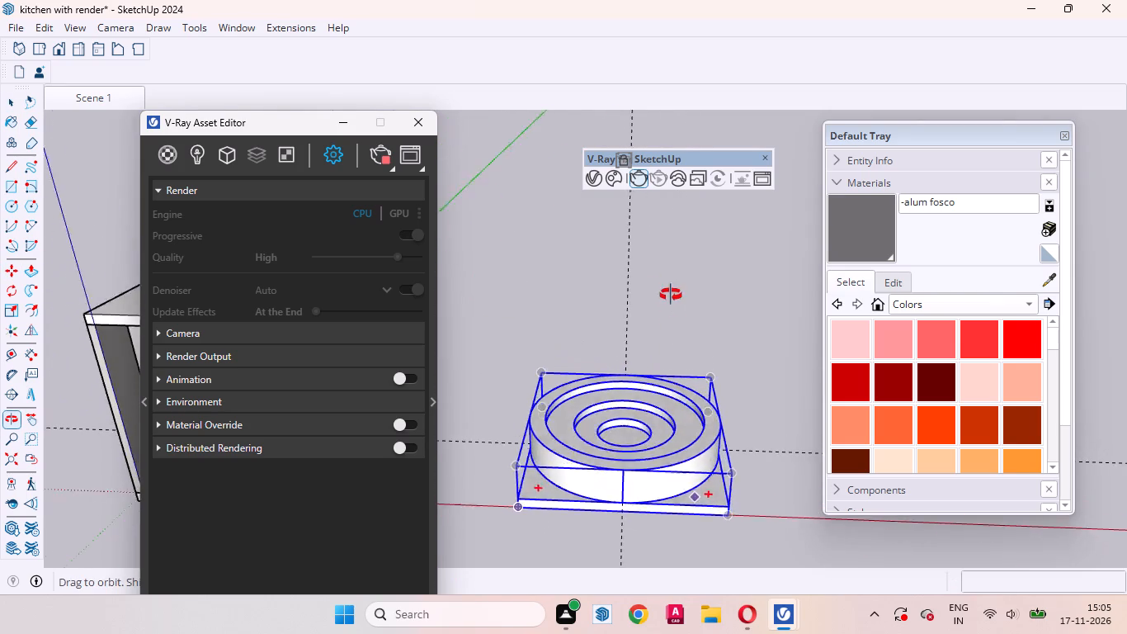
middle_drag(671, 295, 670, 278)
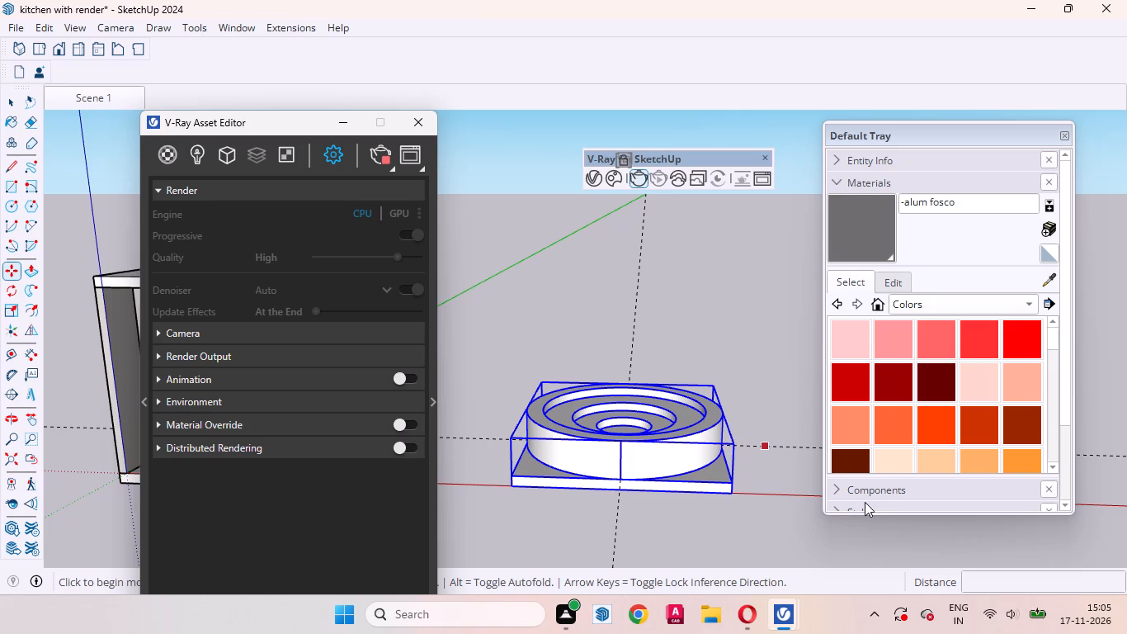
click(737, 499)
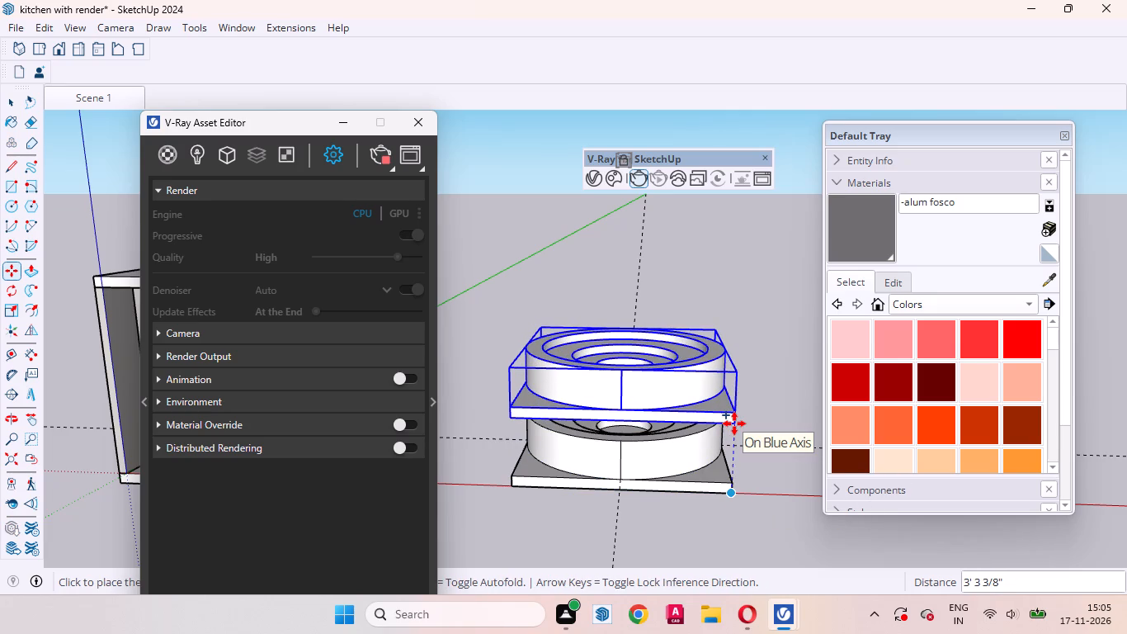
click(734, 423)
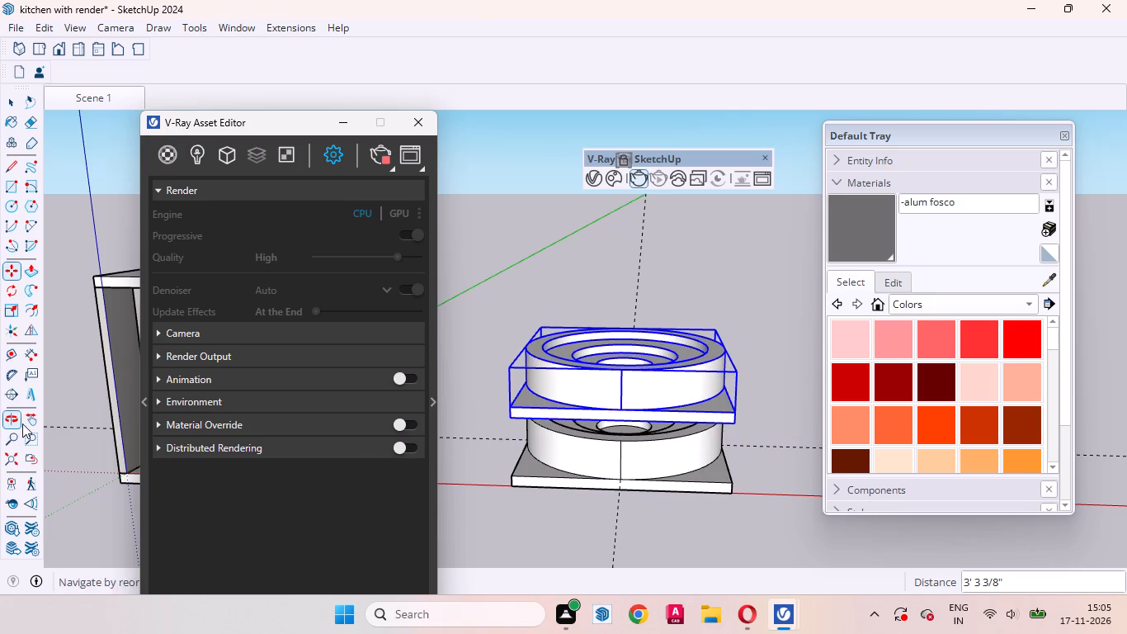
Flip the raised copy upside down about its horizontal plane so its square plate is on top, and deselect it.
click(26, 331)
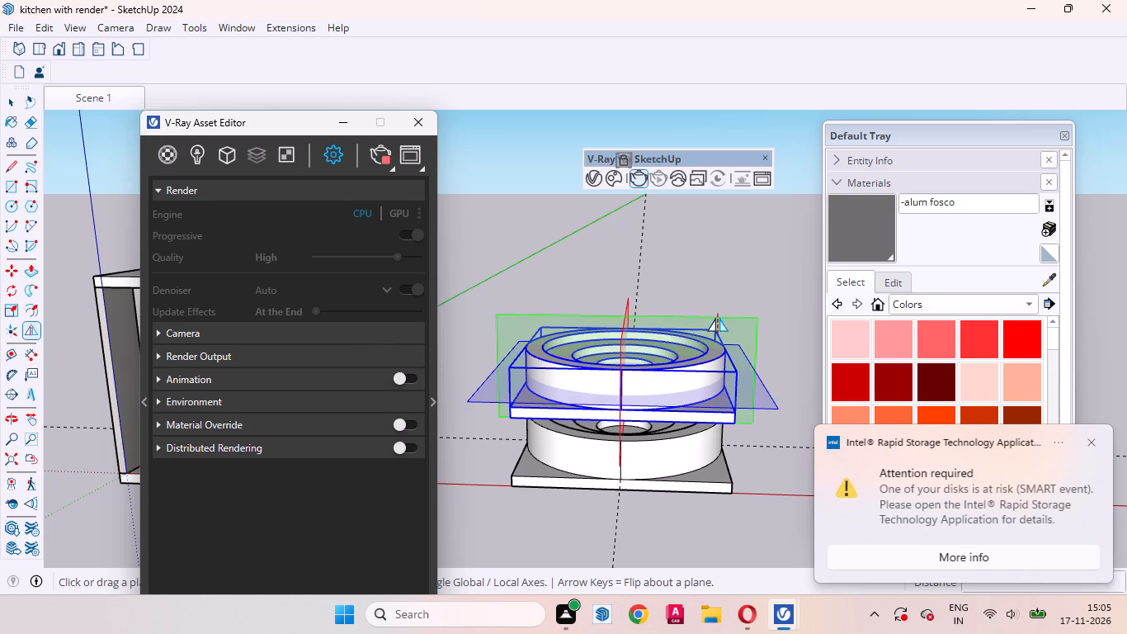
click(765, 396)
click(775, 429)
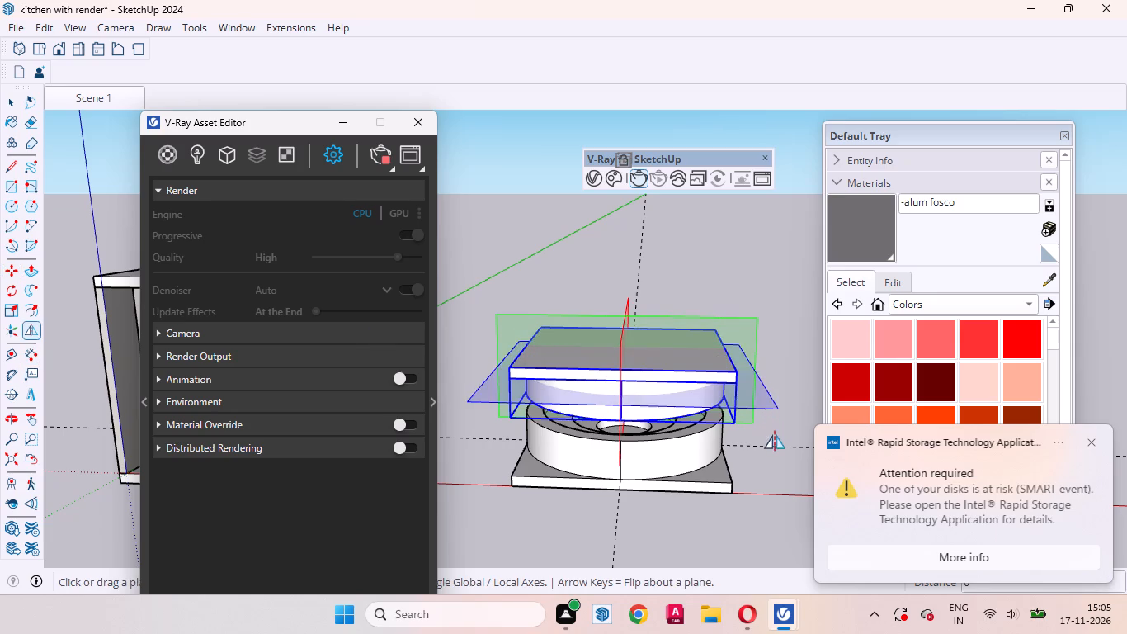
key(space)
click(776, 461)
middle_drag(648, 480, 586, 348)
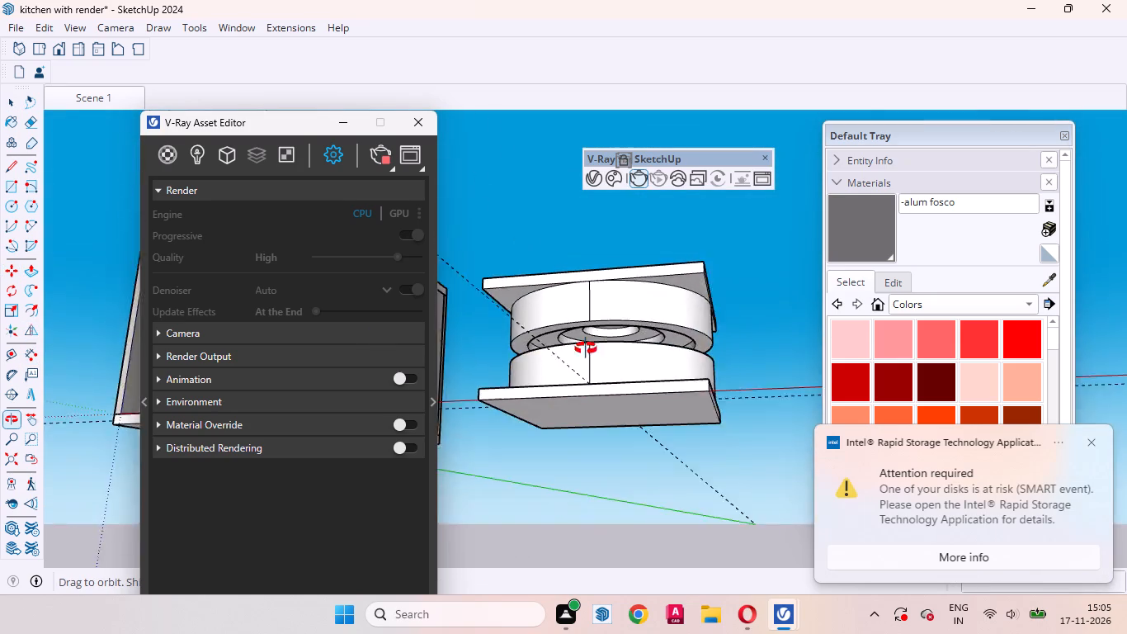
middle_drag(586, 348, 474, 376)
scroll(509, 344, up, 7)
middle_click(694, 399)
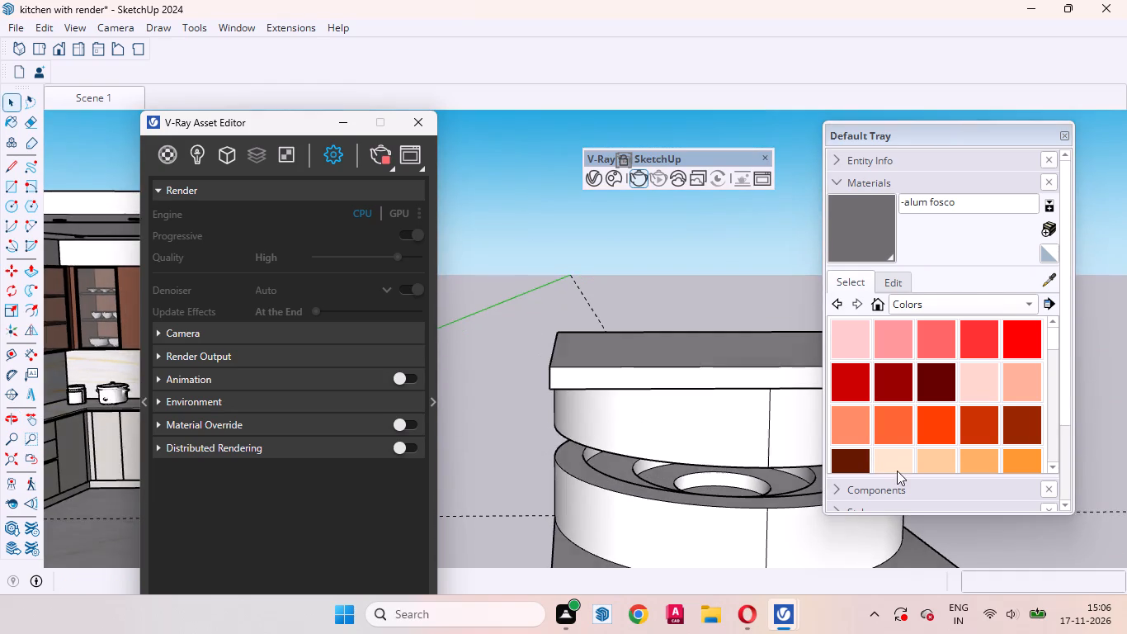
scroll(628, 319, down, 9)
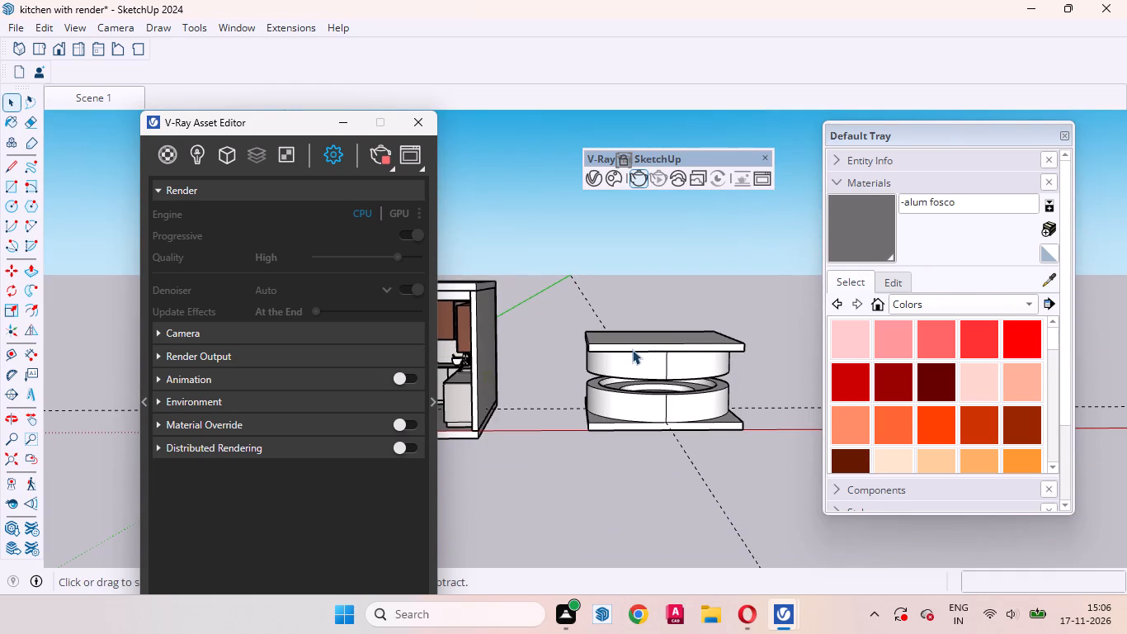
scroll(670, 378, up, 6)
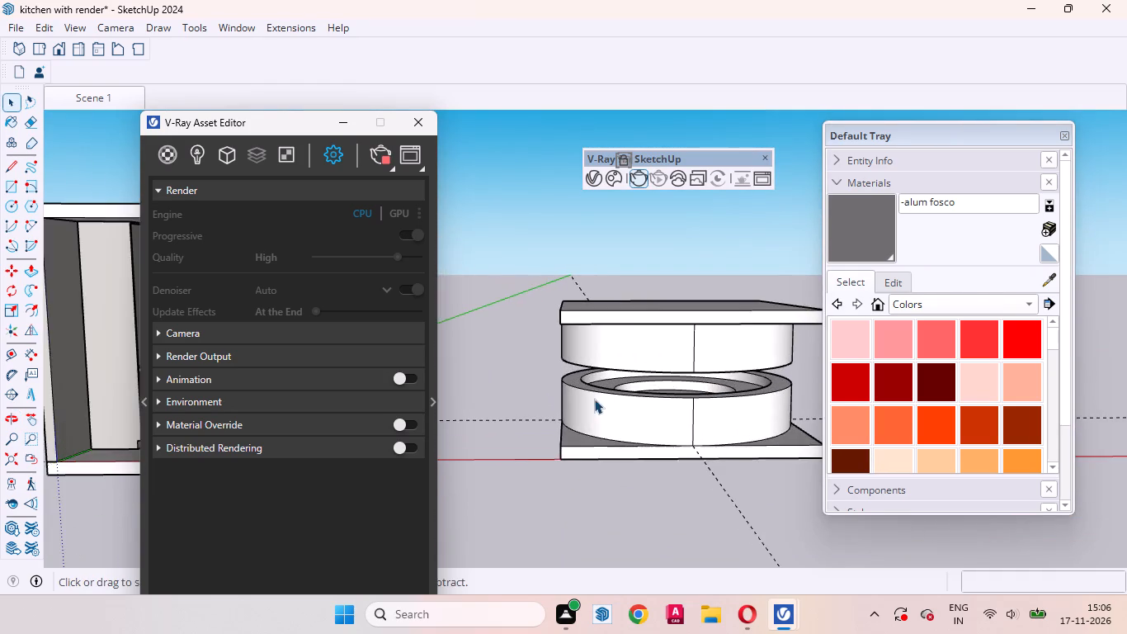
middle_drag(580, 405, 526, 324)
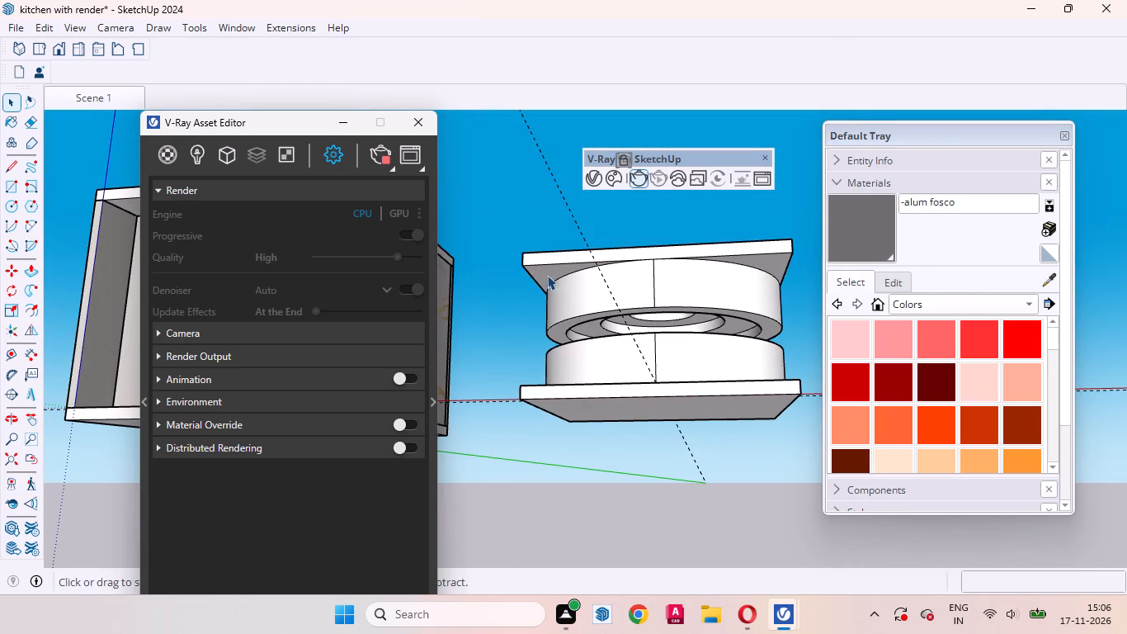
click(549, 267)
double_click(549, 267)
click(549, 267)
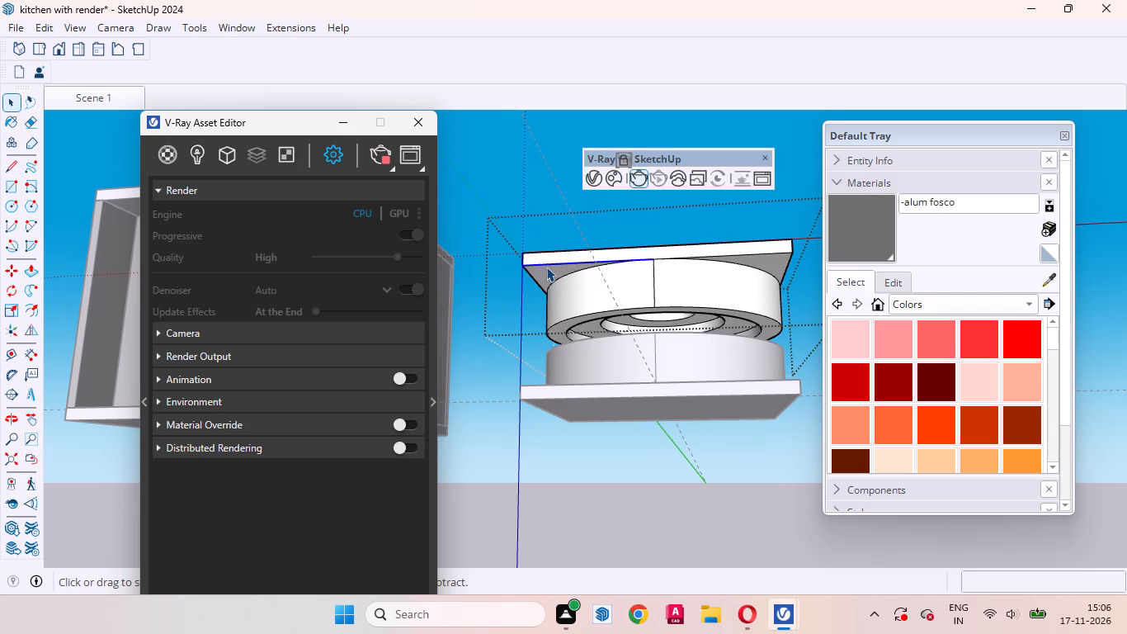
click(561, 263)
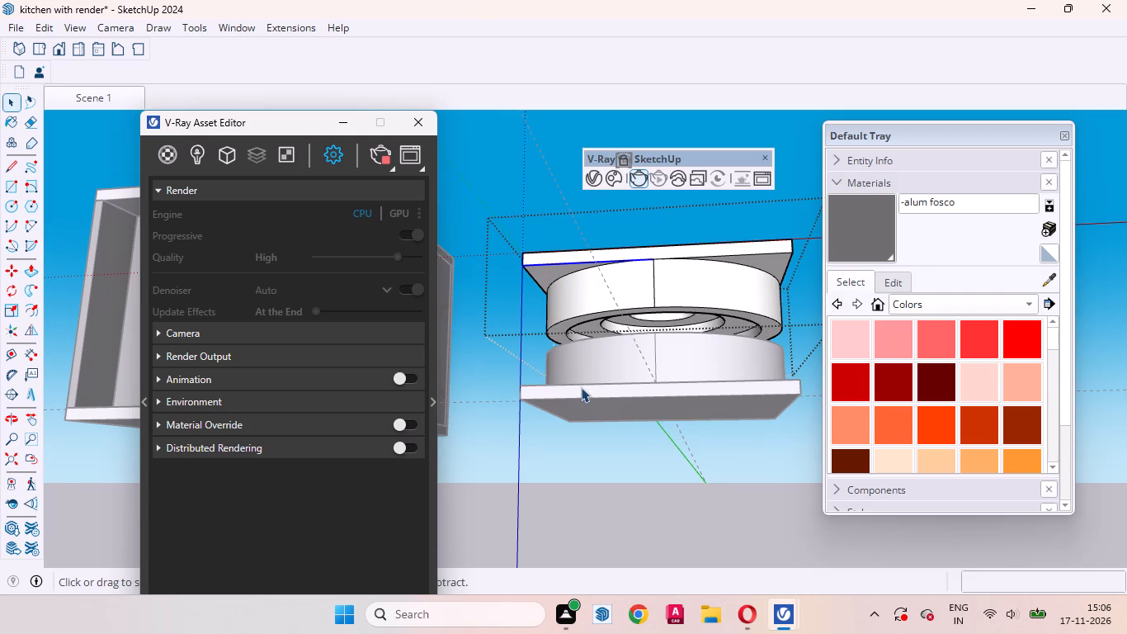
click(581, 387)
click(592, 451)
Inspect the two facing round models from above and below, especially the underside of the flipped copy's square plate.
middle_drag(622, 341, 619, 583)
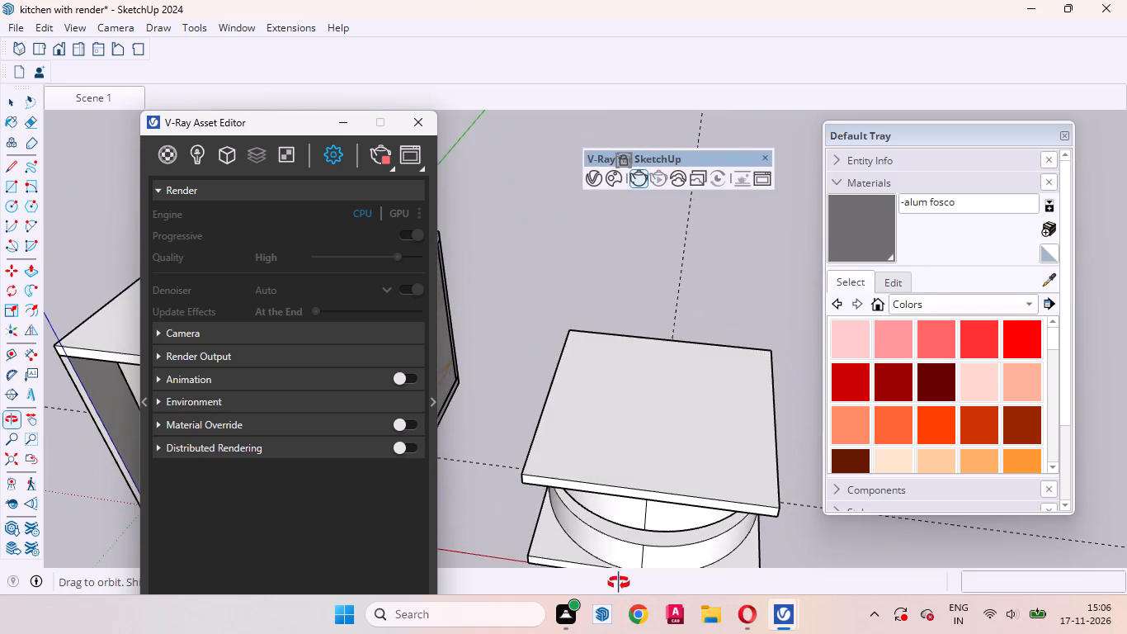
middle_drag(619, 583, 620, 583)
scroll(630, 334, down, 8)
middle_drag(678, 401, 325, 179)
scroll(450, 241, up, 13)
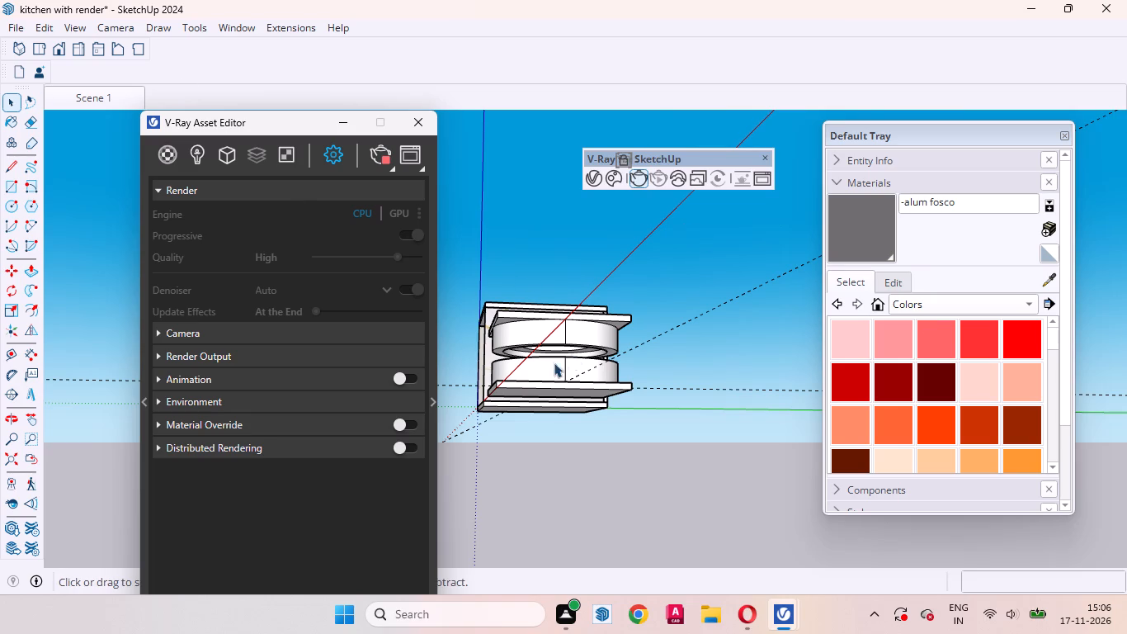
scroll(547, 365, up, 20)
middle_drag(616, 319, 606, 301)
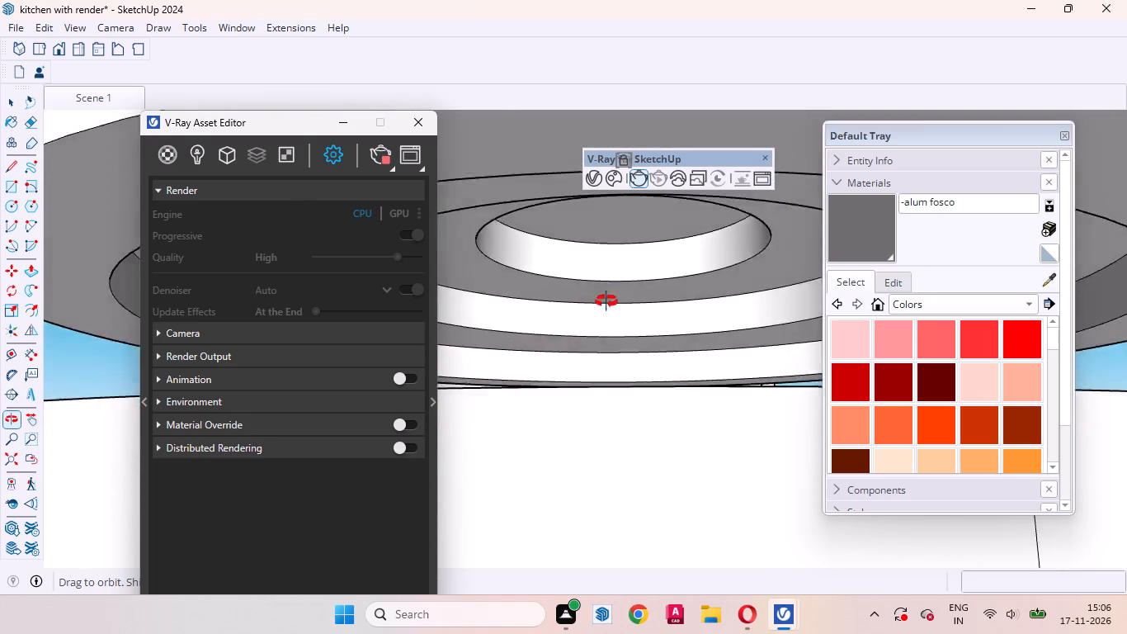
middle_drag(606, 301, 736, 405)
scroll(691, 410, down, 10)
scroll(634, 383, up, 1)
scroll(634, 383, down, 5)
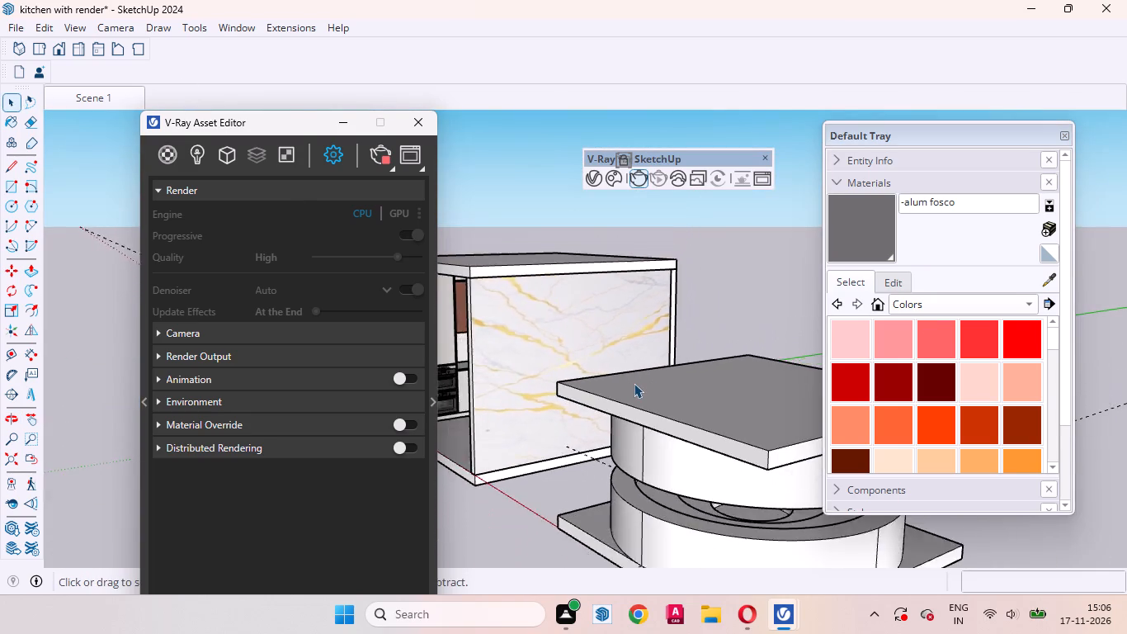
scroll(606, 384, up, 1)
scroll(605, 384, down, 7)
scroll(678, 416, up, 10)
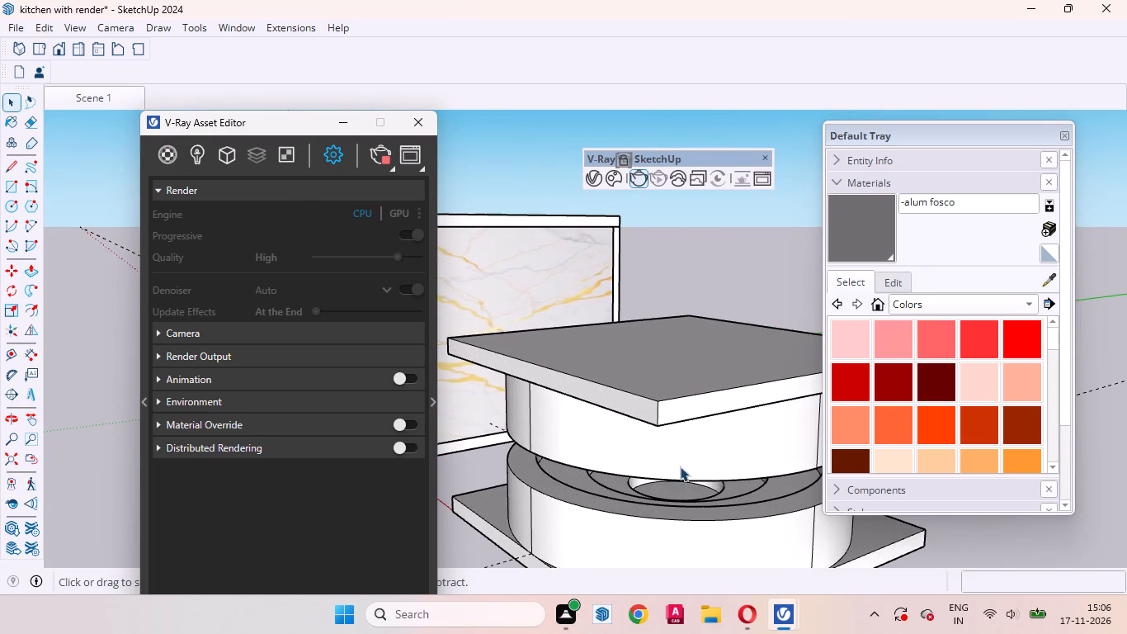
middle_drag(663, 457, 607, 372)
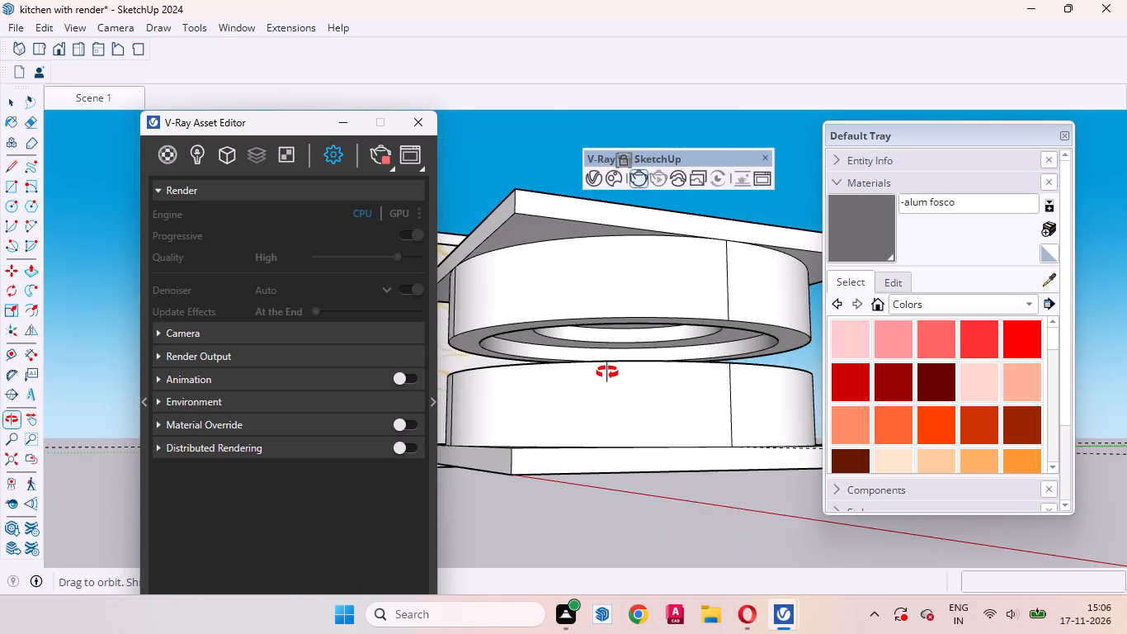
middle_drag(607, 372, 607, 371)
scroll(773, 480, down, 3)
scroll(609, 333, up, 10)
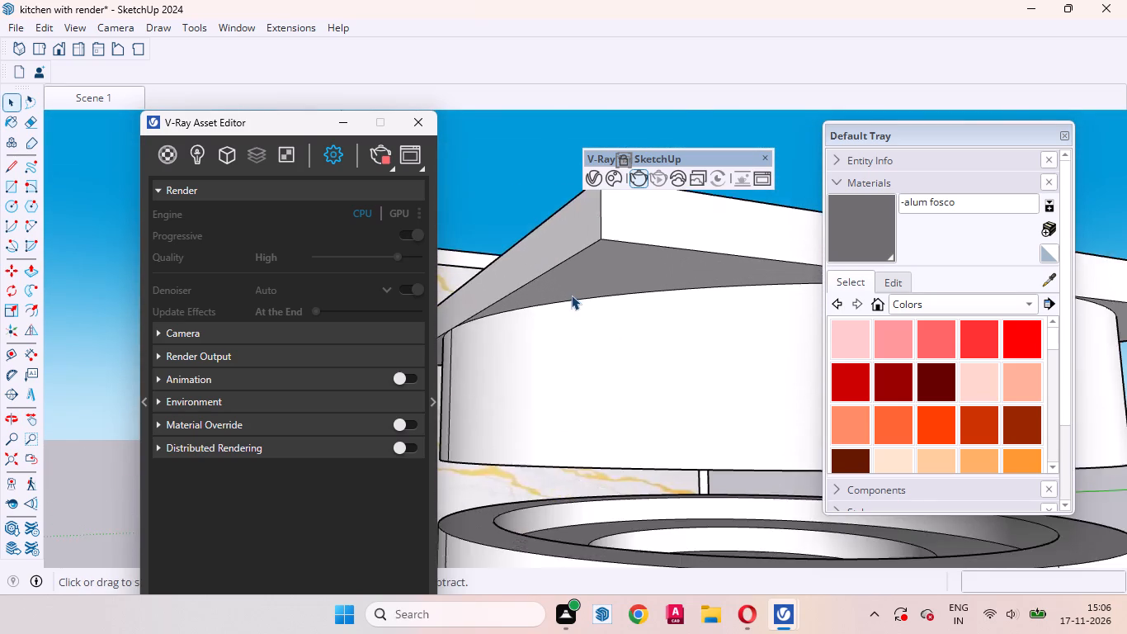
scroll(571, 295, up, 3)
scroll(696, 381, down, 3)
middle_drag(597, 409, 608, 348)
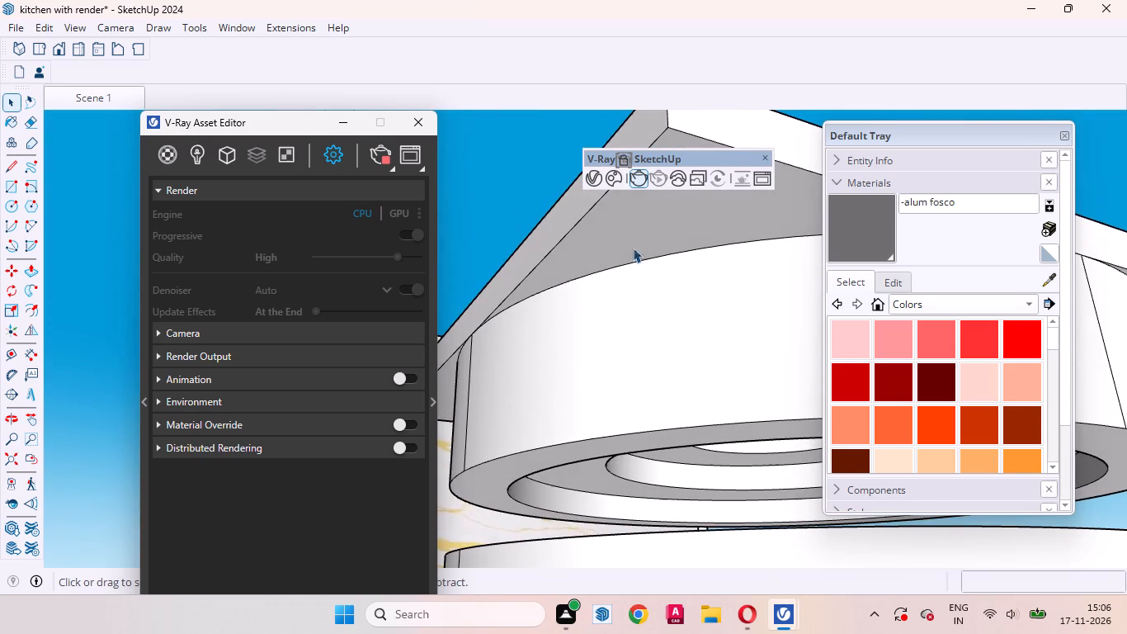
Inside the flipped copy, push one corner of the square plate upward 6" from its underside to cut it away.
click(641, 231)
double_click(639, 234)
click(624, 239)
scroll(614, 306, down, 3)
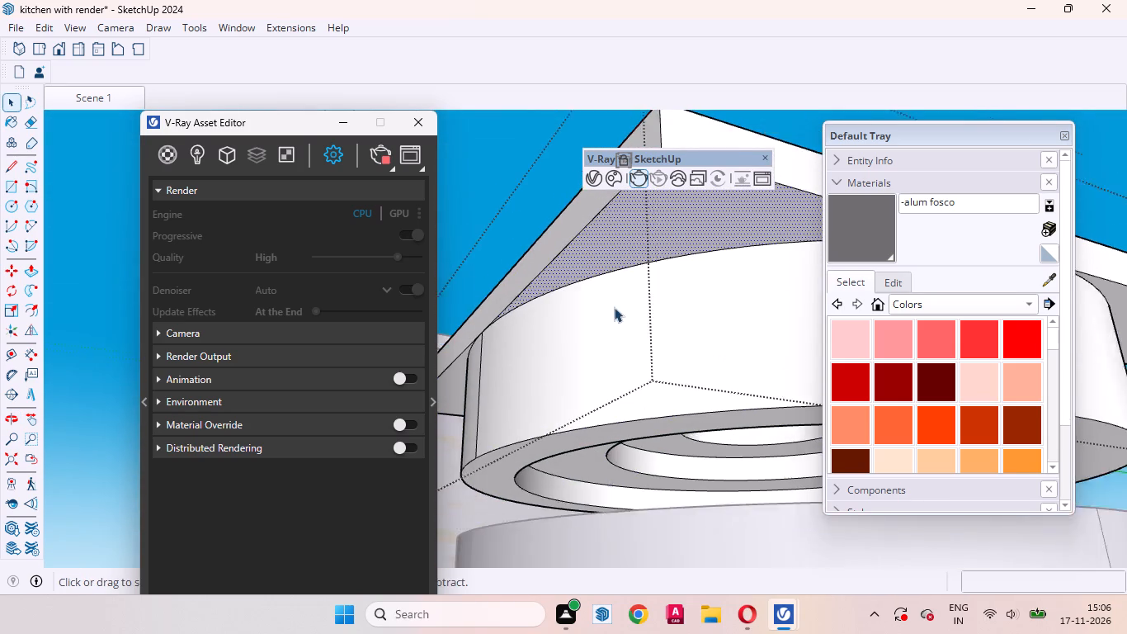
scroll(614, 307, down, 4)
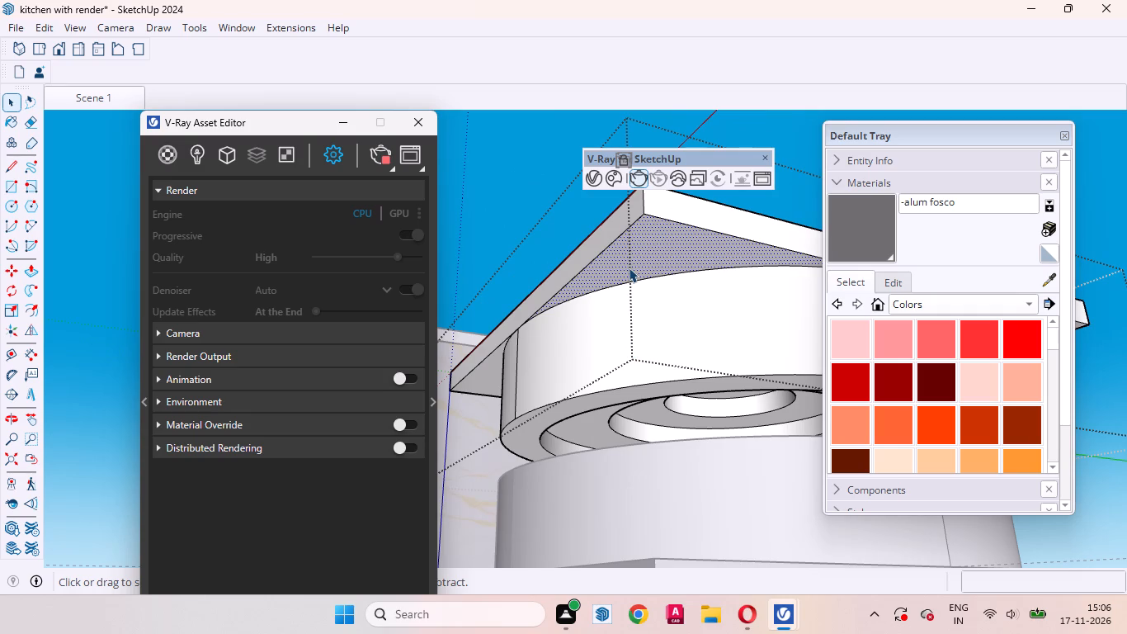
key(p)
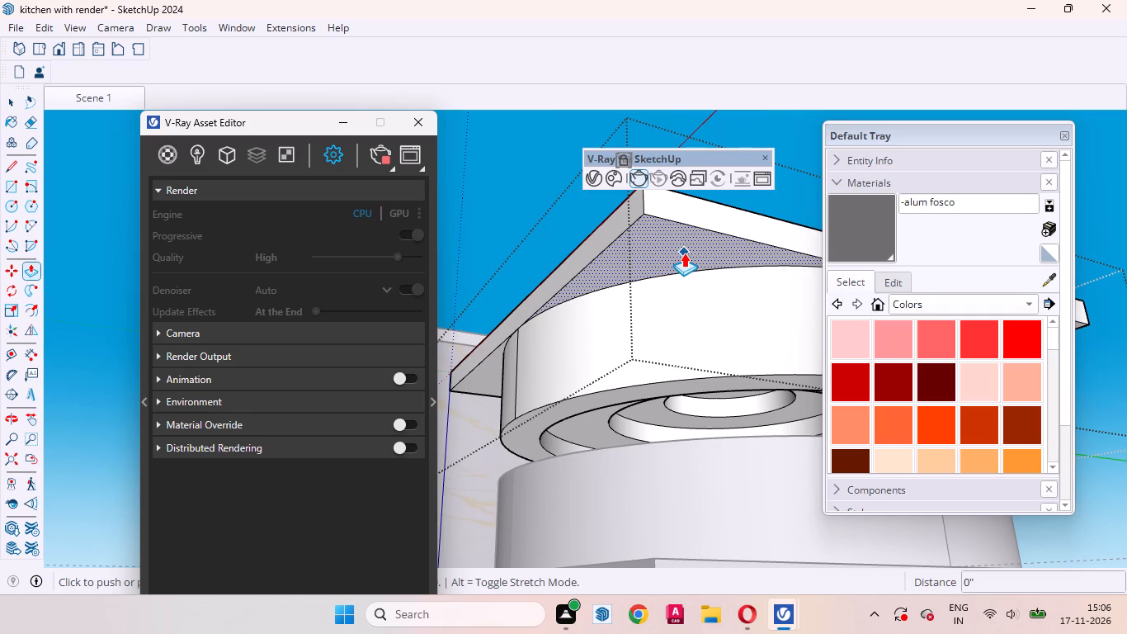
click(684, 253)
click(679, 195)
Cut away a second corner of the flipped copy's square plate by pushing it upward 6" from its underside.
scroll(723, 294, down, 2)
scroll(736, 299, up, 1)
scroll(741, 300, down, 4)
middle_drag(503, 386, 652, 363)
scroll(715, 360, up, 3)
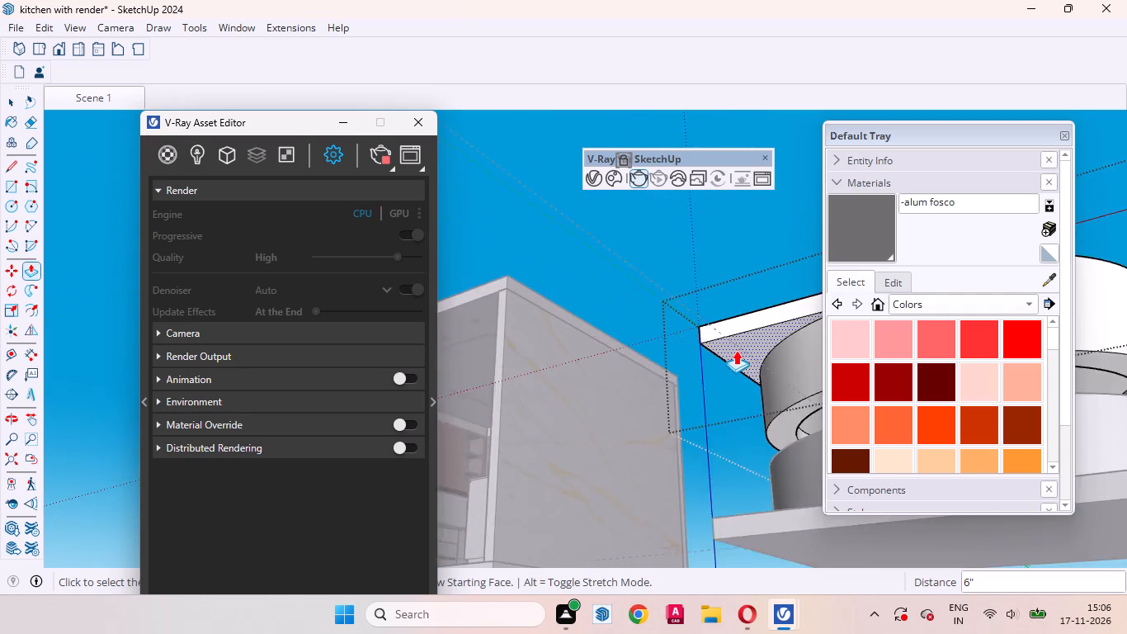
scroll(736, 350, up, 2)
double_click(743, 345)
scroll(588, 386, down, 2)
scroll(587, 389, up, 1)
scroll(592, 415, down, 5)
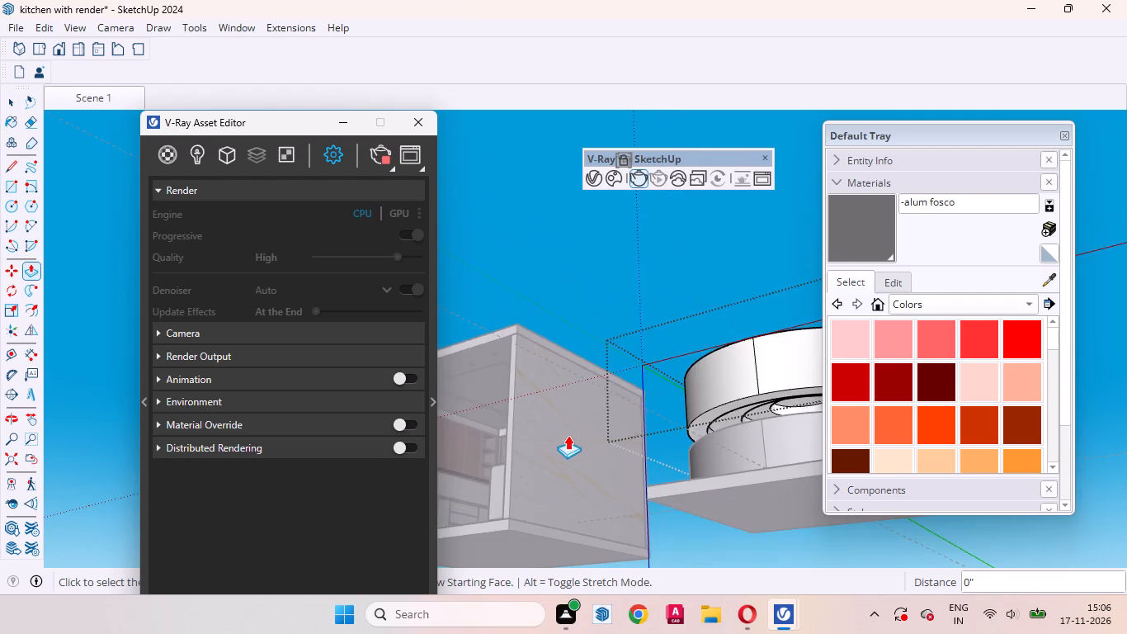
Cut away a third corner of the flipped copy's square plate with the same 6" push from its underside.
scroll(568, 435, down, 3)
middle_drag(715, 415, 514, 579)
scroll(621, 537, up, 6)
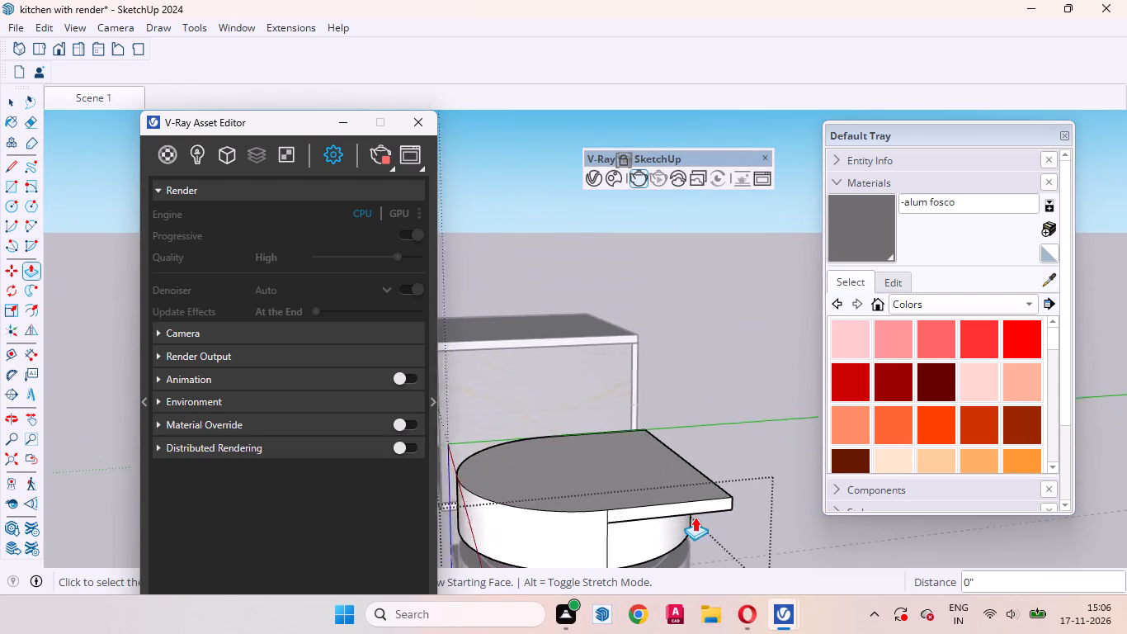
scroll(695, 517, up, 2)
middle_drag(680, 517, 611, 412)
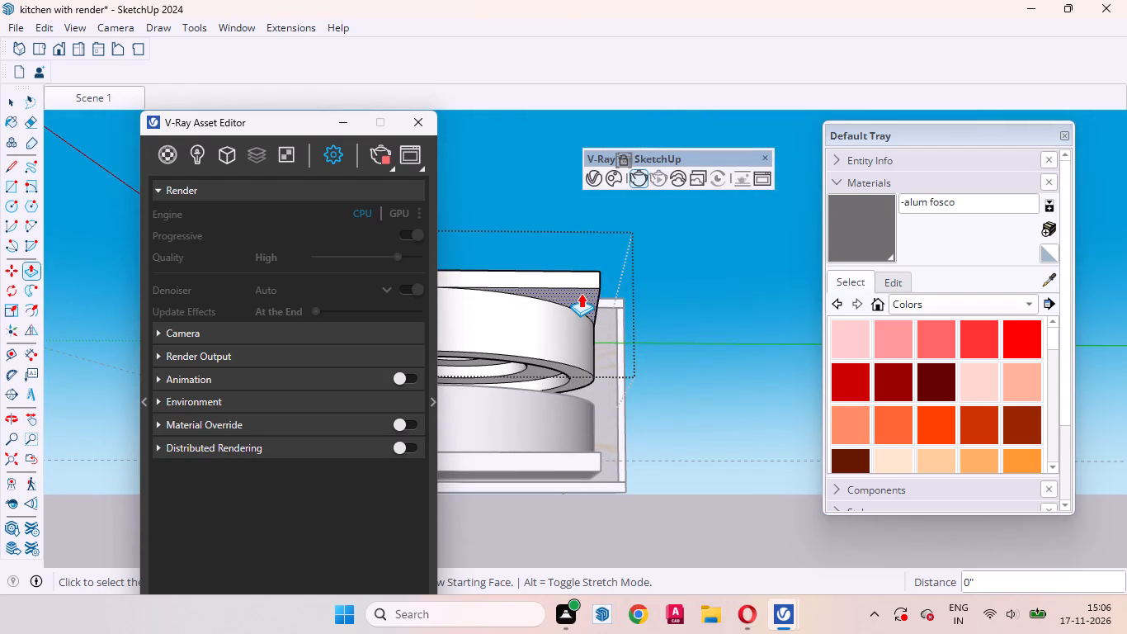
double_click(581, 293)
Cut away the last corner of the flipped copy's square plate with the same 6" push, and close the copy for editing.
middle_drag(616, 365, 485, 516)
scroll(659, 475, down, 18)
middle_drag(684, 509, 611, 582)
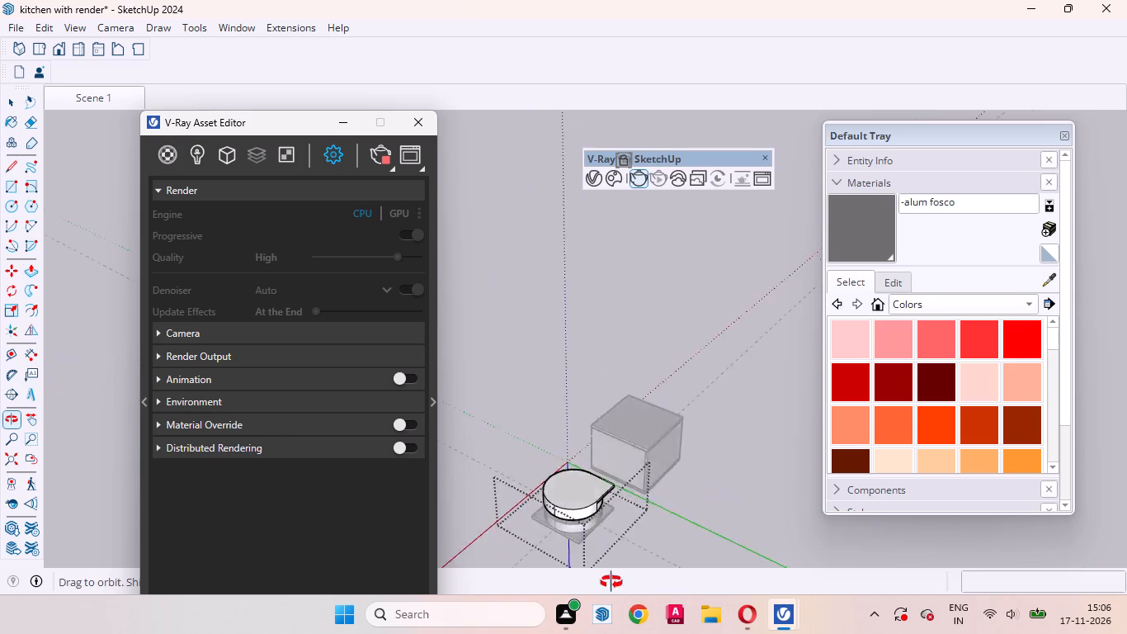
middle_drag(611, 582, 369, 615)
scroll(474, 442, up, 15)
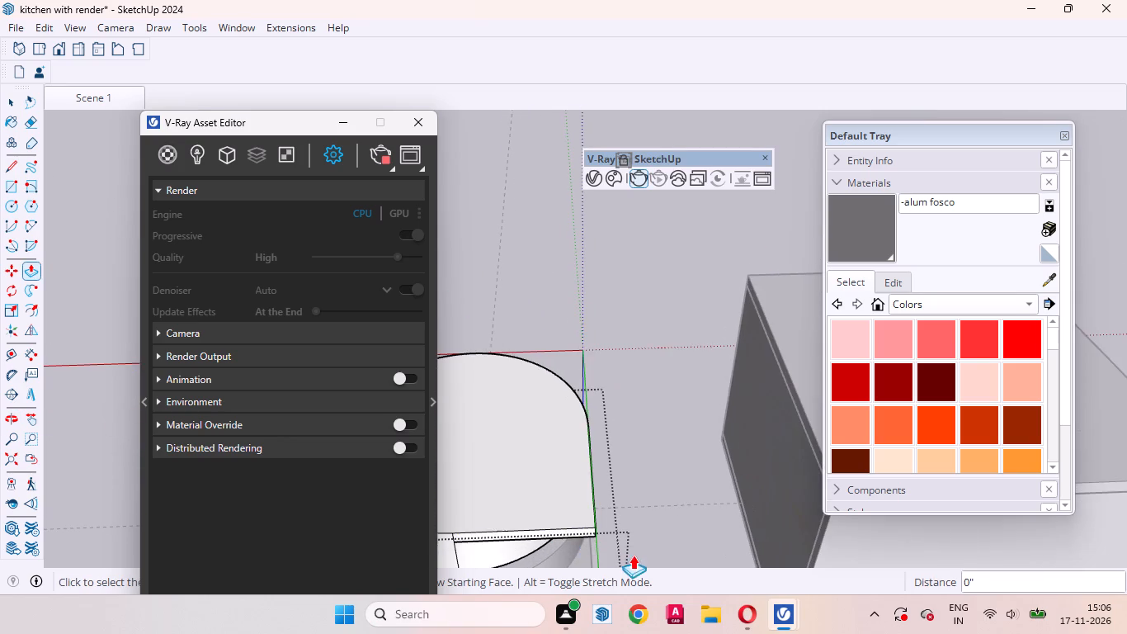
middle_drag(599, 526, 589, 212)
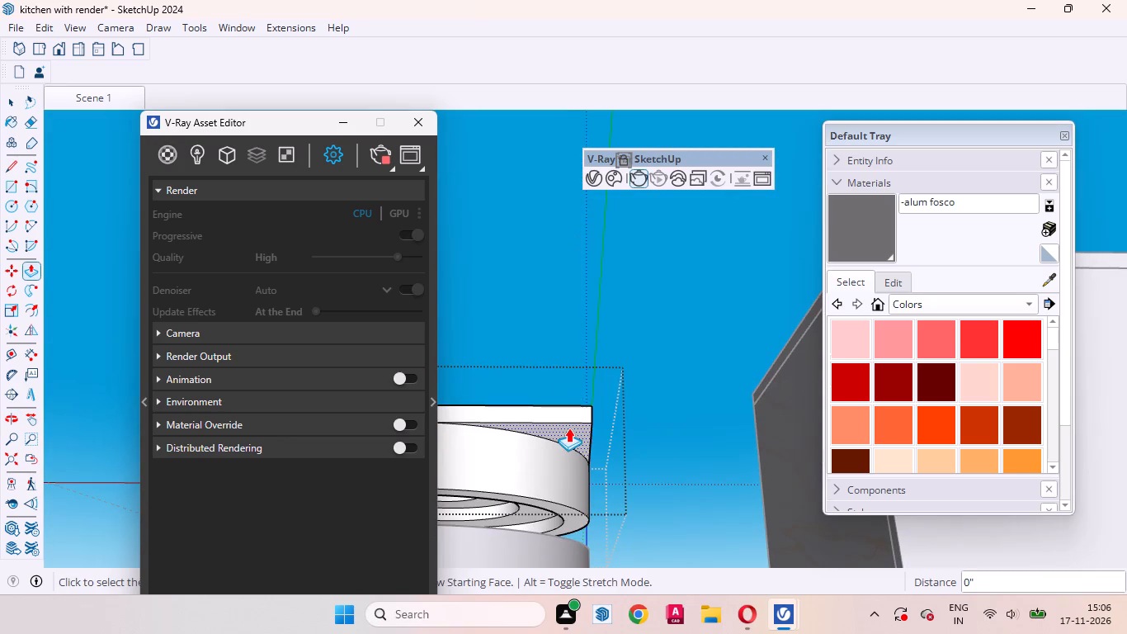
double_click(568, 428)
scroll(605, 367, down, 3)
middle_drag(616, 413, 636, 469)
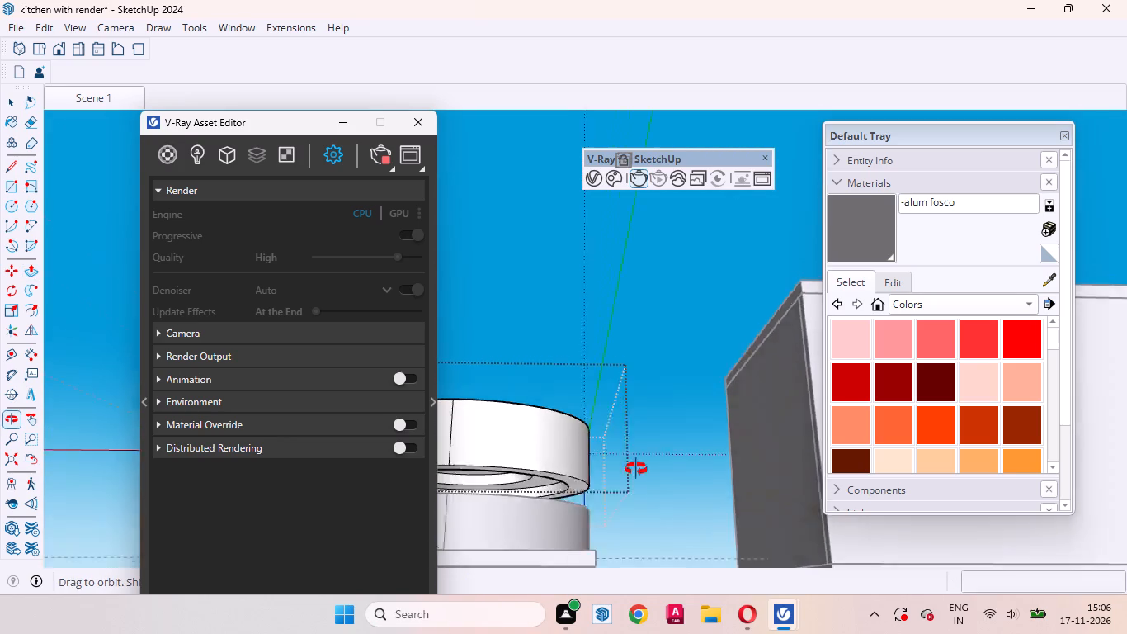
middle_drag(636, 469, 647, 501)
scroll(660, 470, down, 6)
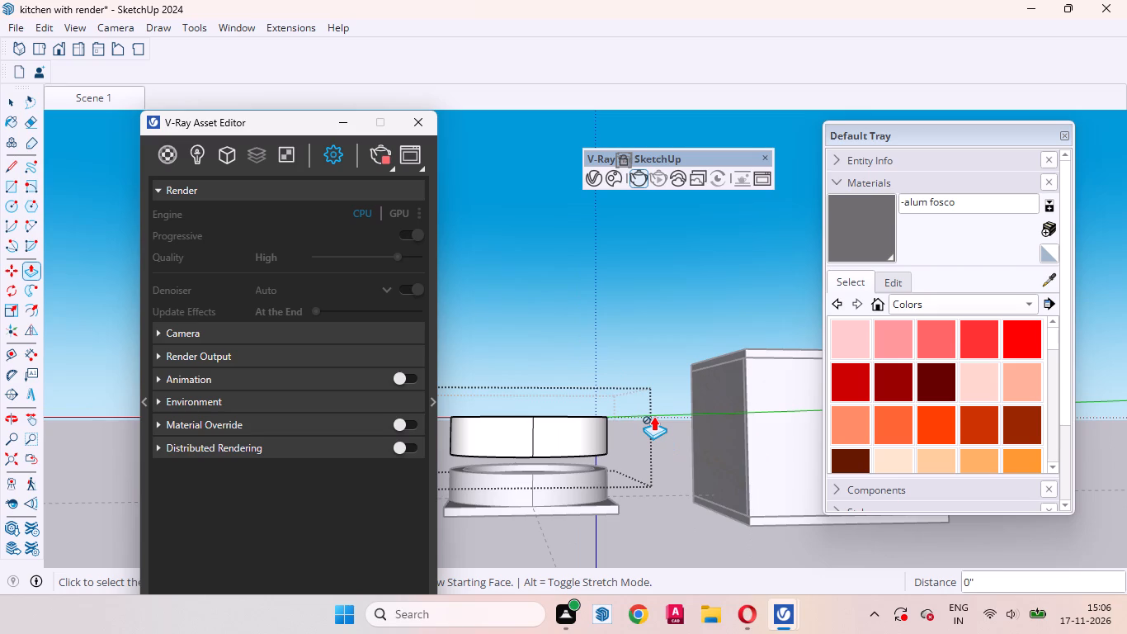
key(space)
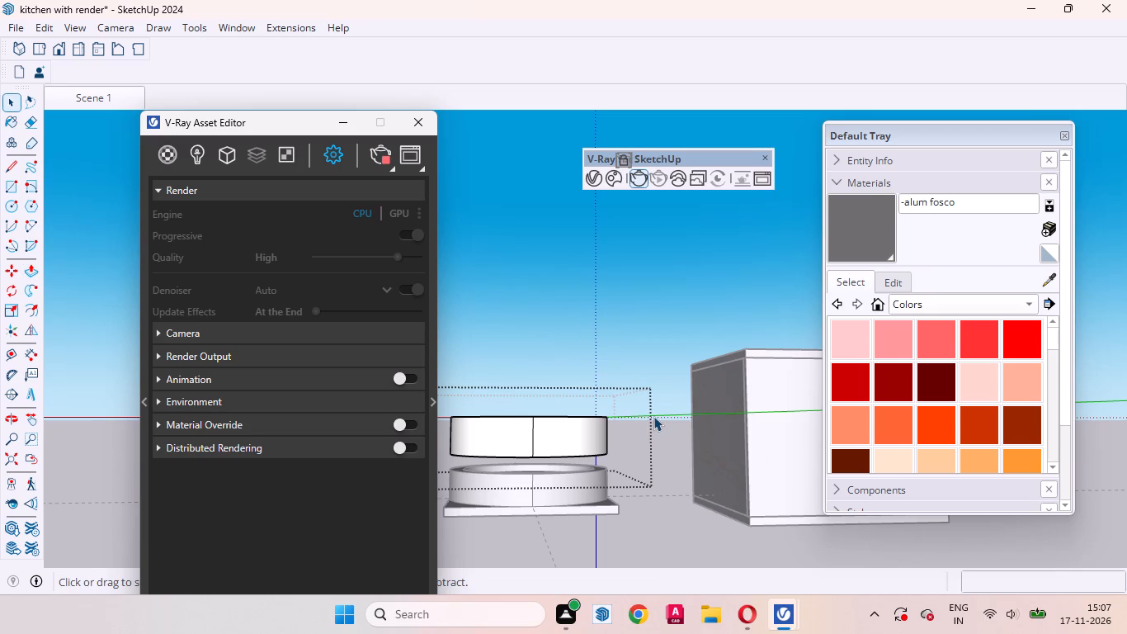
scroll(538, 452, down, 3)
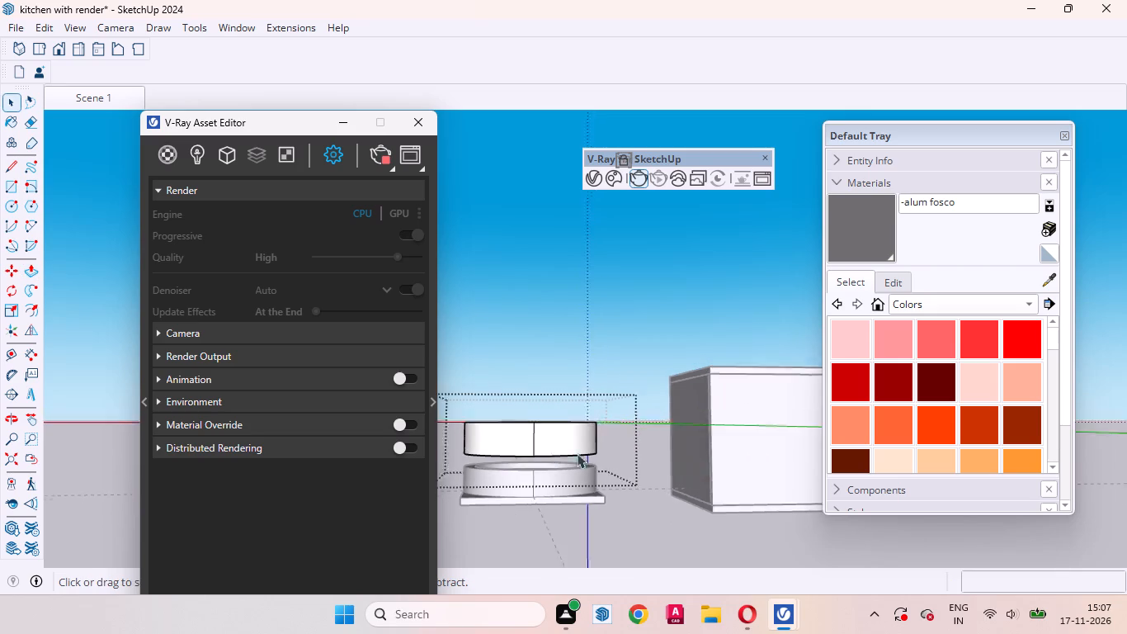
scroll(672, 466, down, 4)
middle_drag(559, 504, 889, 629)
click(657, 499)
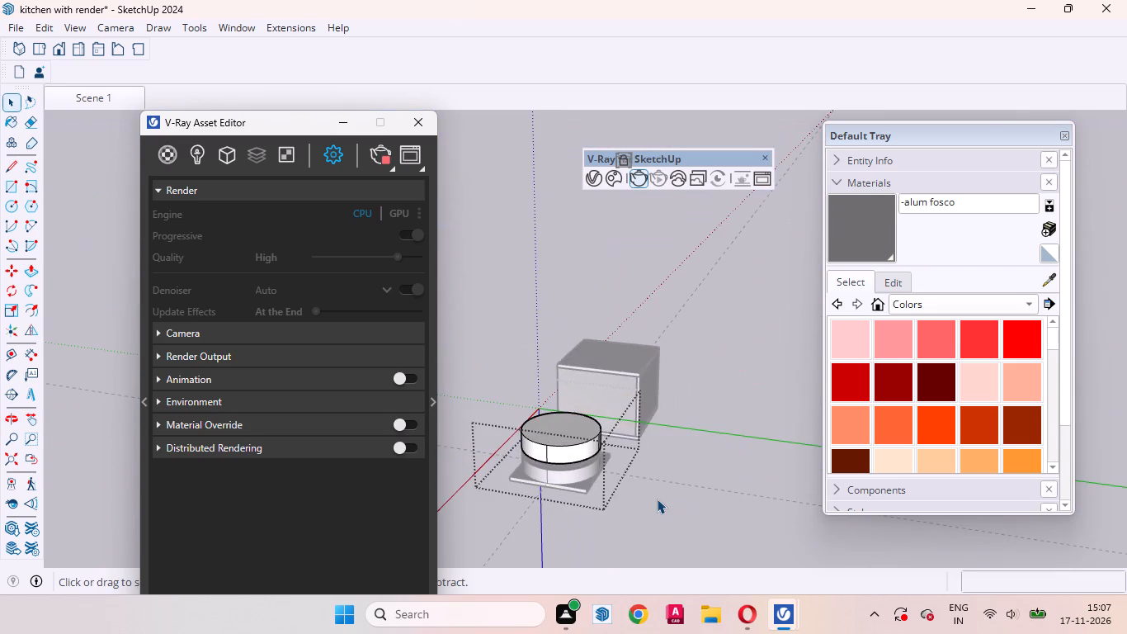
Inside the lower round model, push two adjacent corners of its square base plate down through the plate to cut them away.
scroll(568, 461, up, 11)
middle_drag(609, 480, 671, 434)
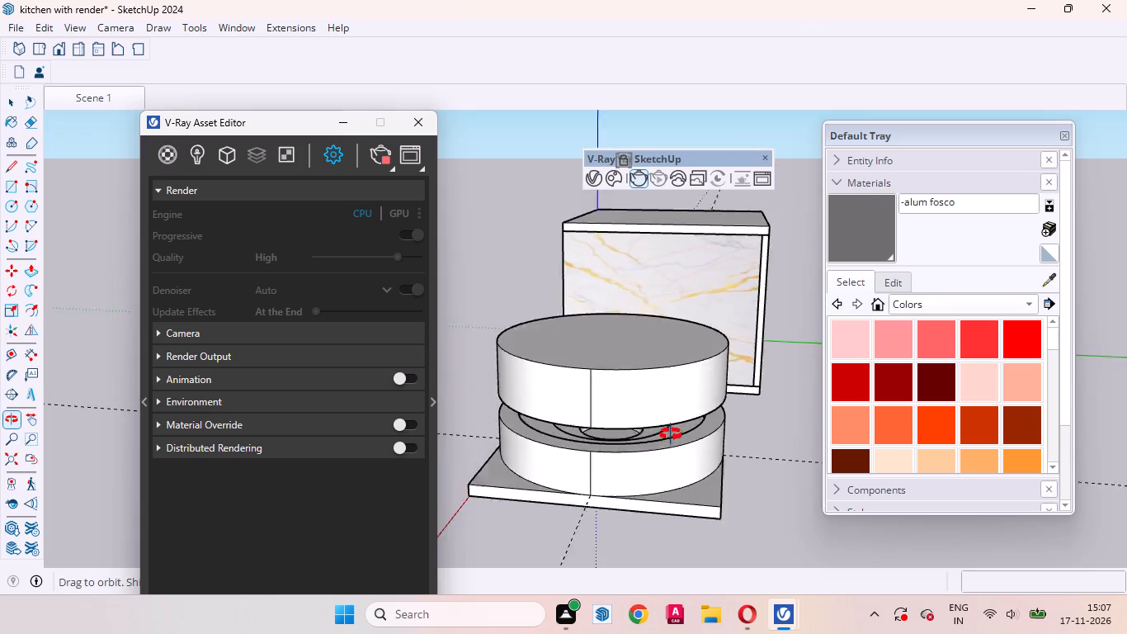
middle_drag(671, 434, 765, 563)
scroll(474, 452, down, 3)
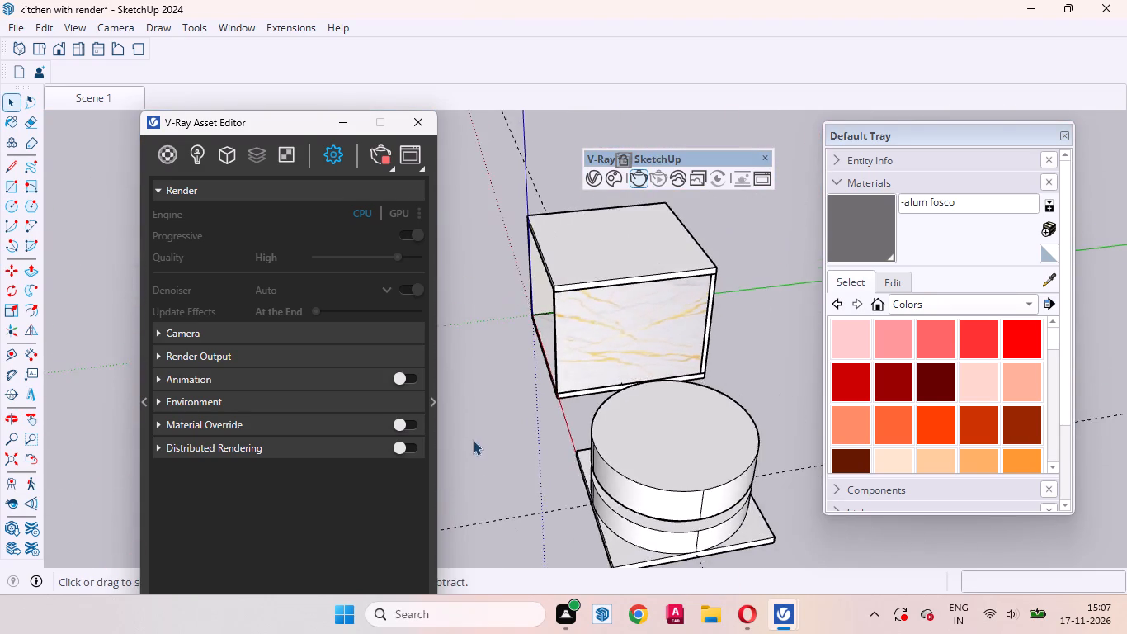
scroll(473, 440, down, 3)
scroll(675, 549, up, 7)
click(714, 480)
double_click(714, 480)
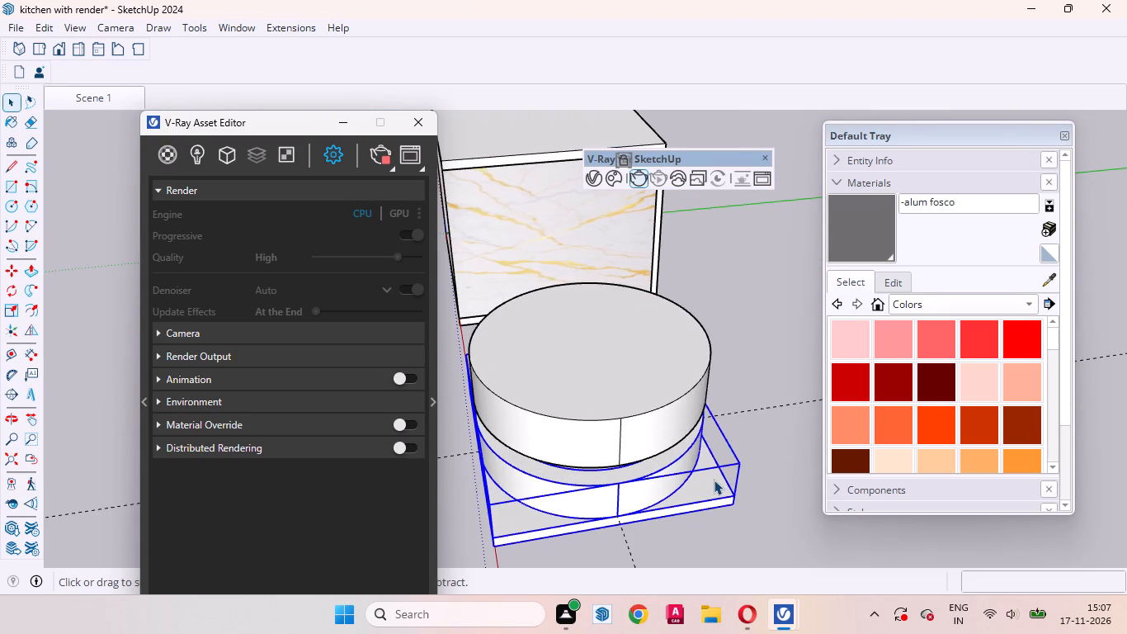
click(707, 491)
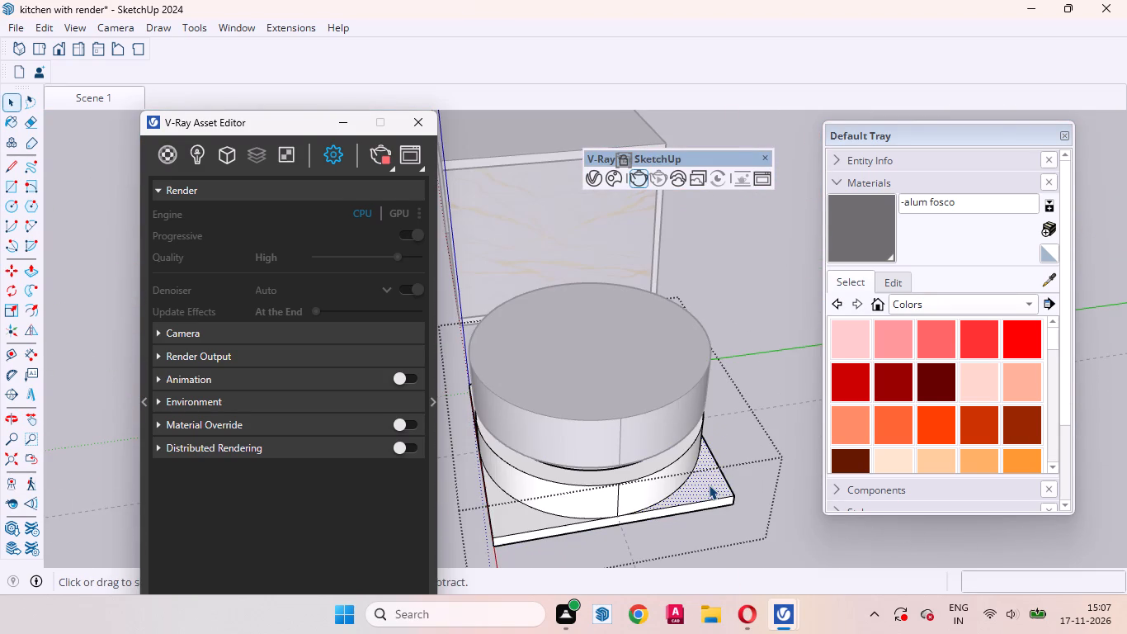
key(p)
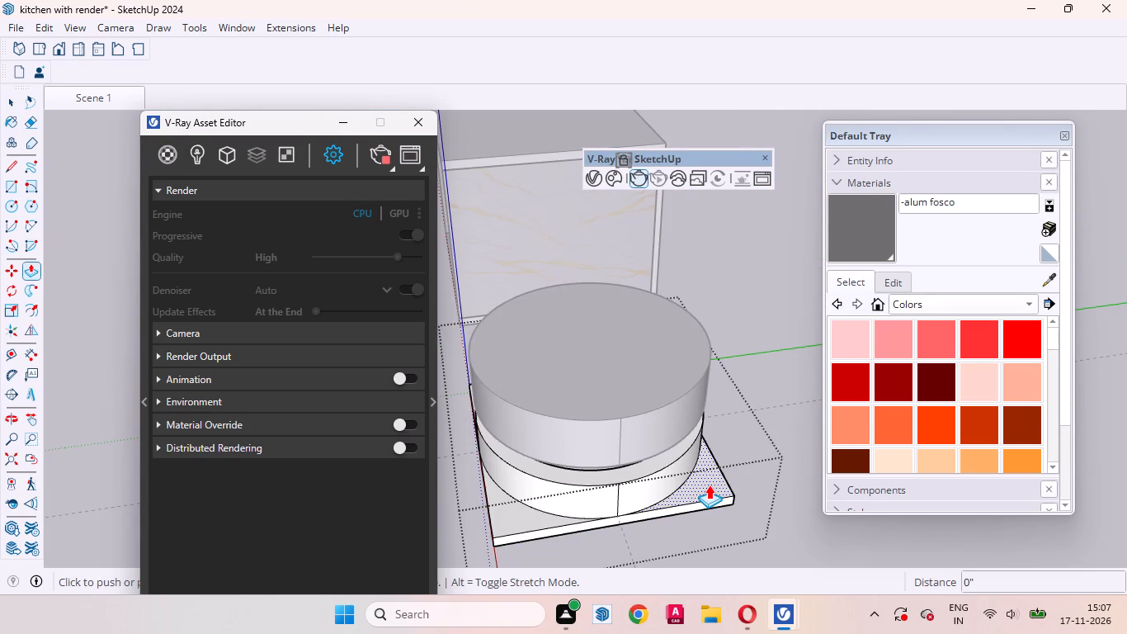
double_click(709, 485)
double_click(493, 513)
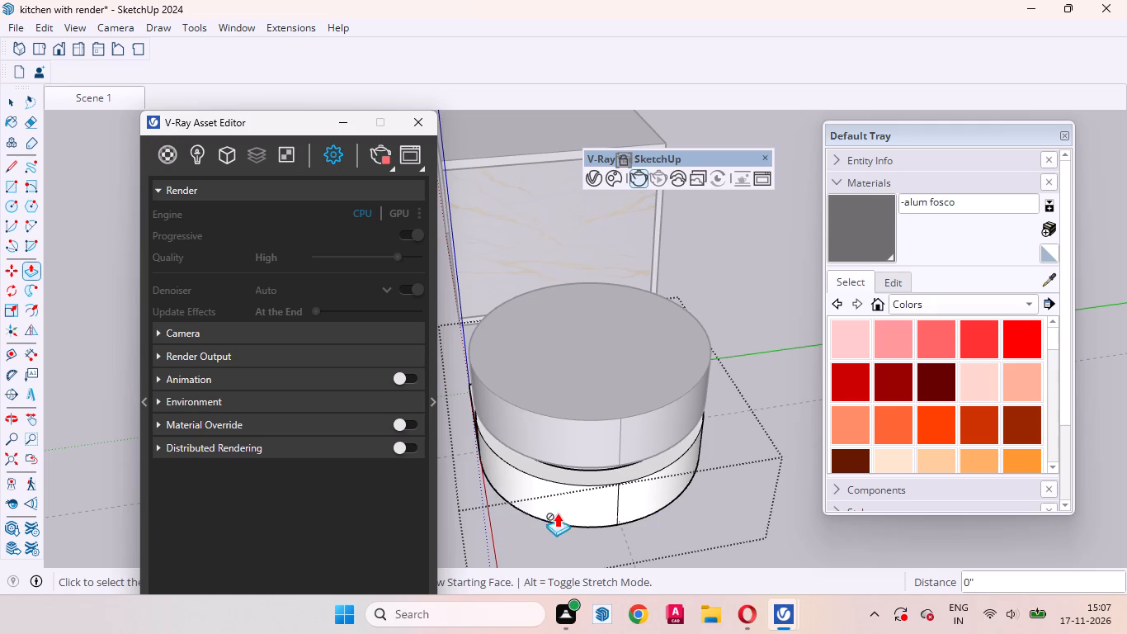
Cut away the remaining two corners of the lower model's base plate with the same push, and close the model for editing.
middle_drag(508, 513, 865, 526)
scroll(723, 368, up, 6)
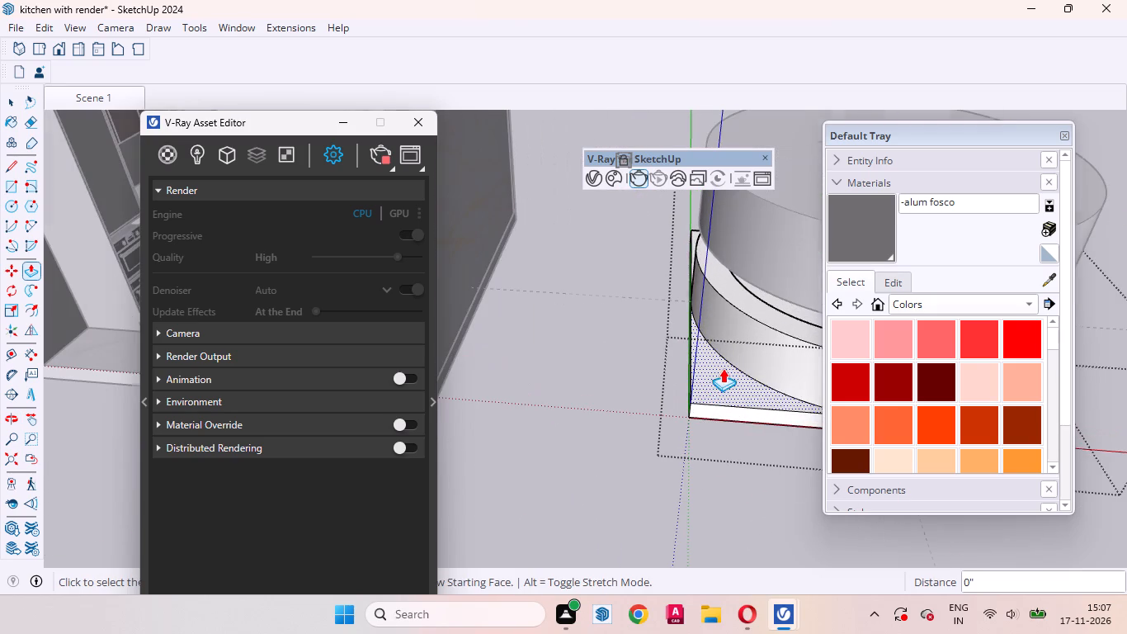
double_click(711, 376)
middle_drag(717, 365, 726, 583)
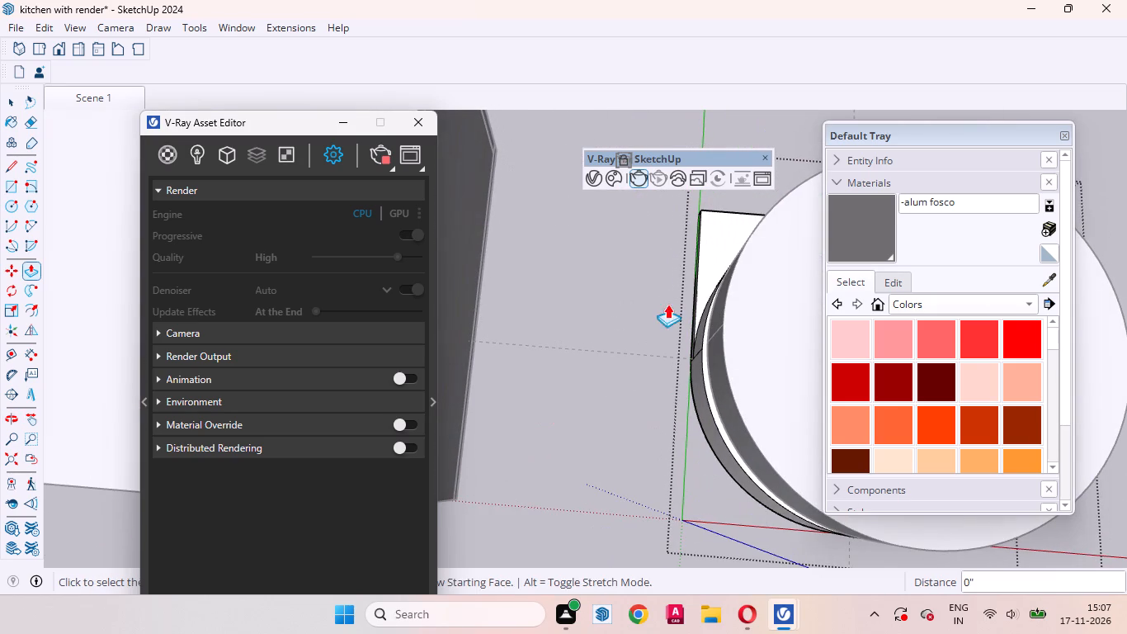
double_click(714, 225)
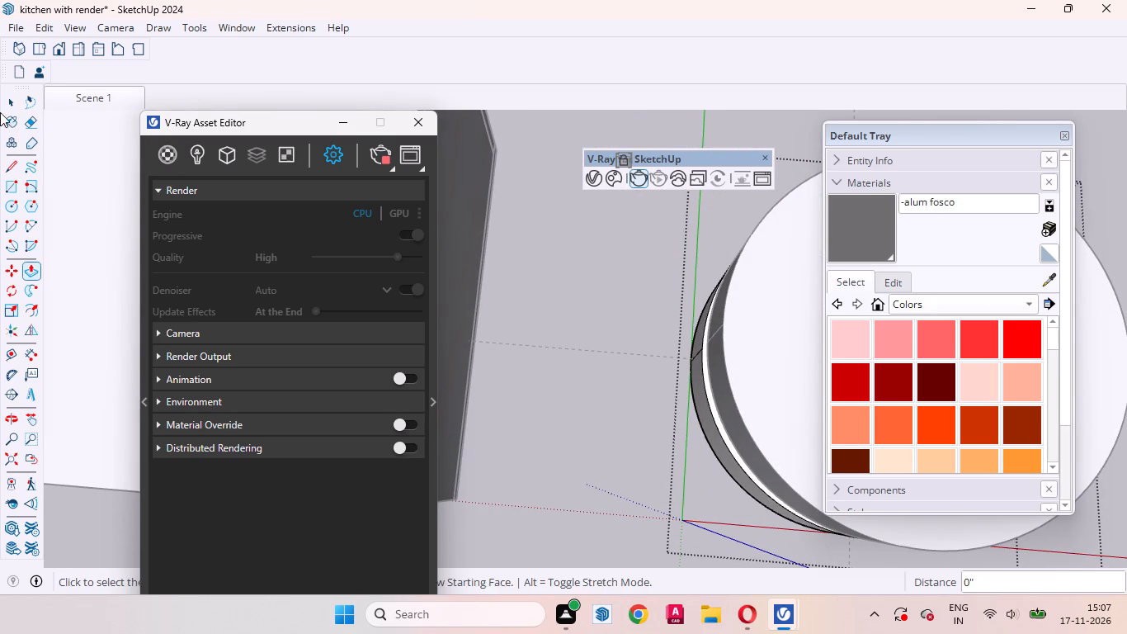
click(8, 100)
scroll(510, 335, down, 2)
scroll(510, 335, up, 1)
scroll(510, 336, down, 6)
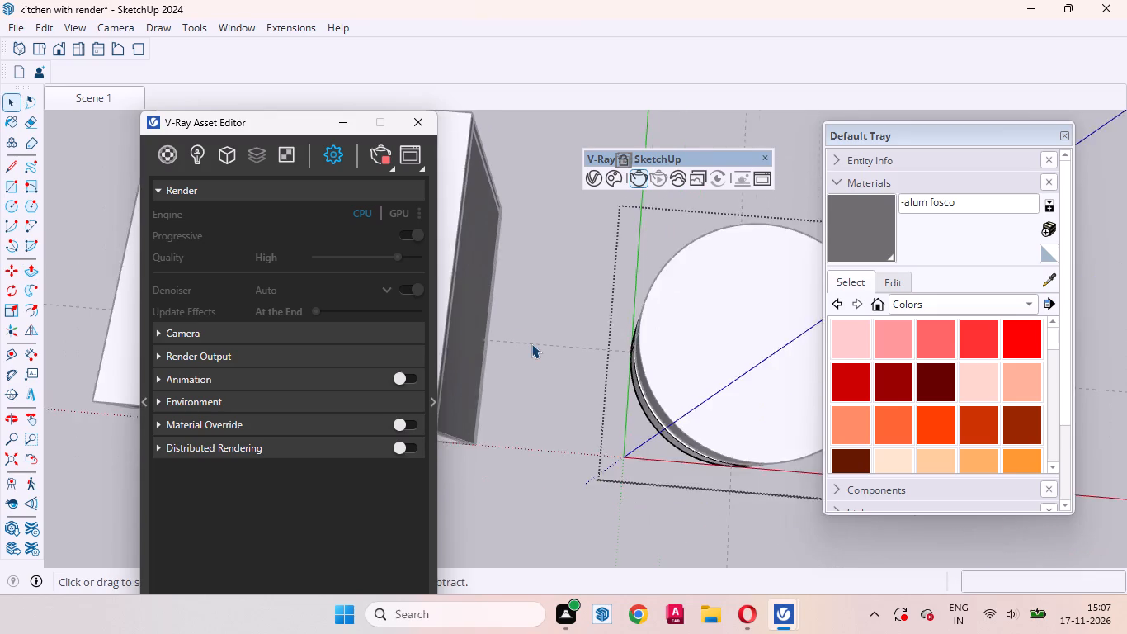
scroll(531, 343, down, 8)
middle_drag(688, 446, 679, 381)
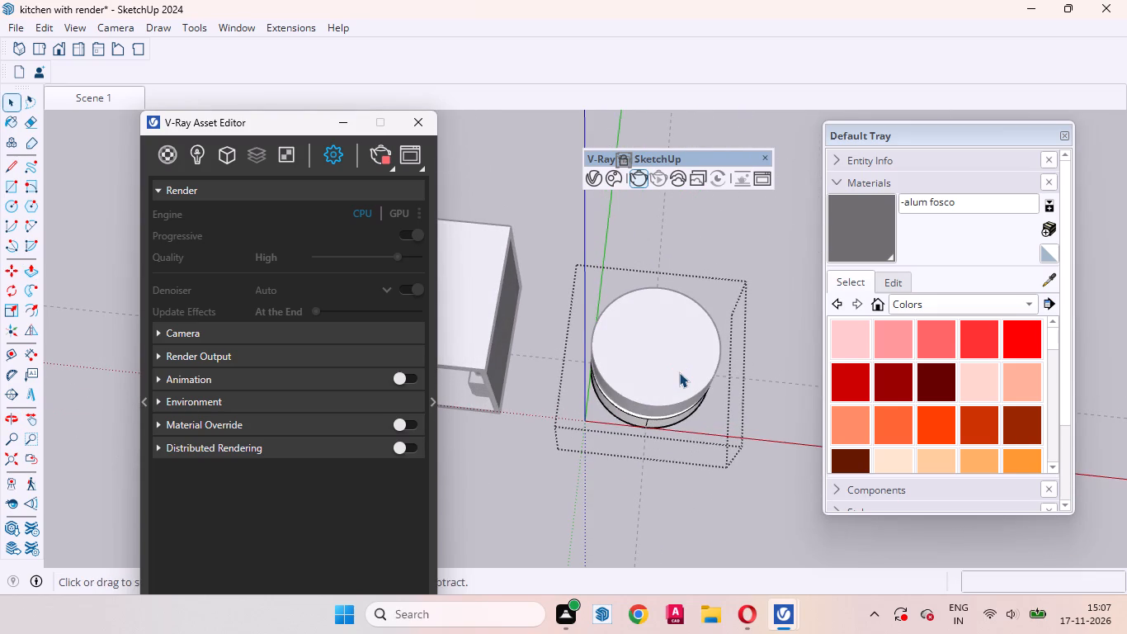
scroll(657, 381, up, 4)
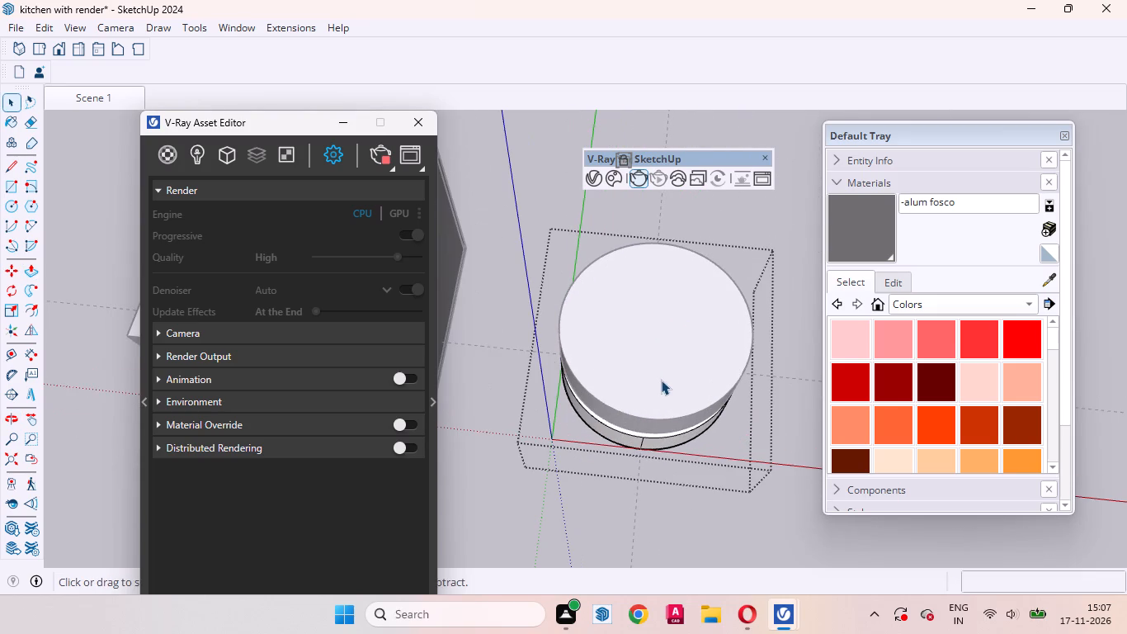
click(753, 248)
click(746, 225)
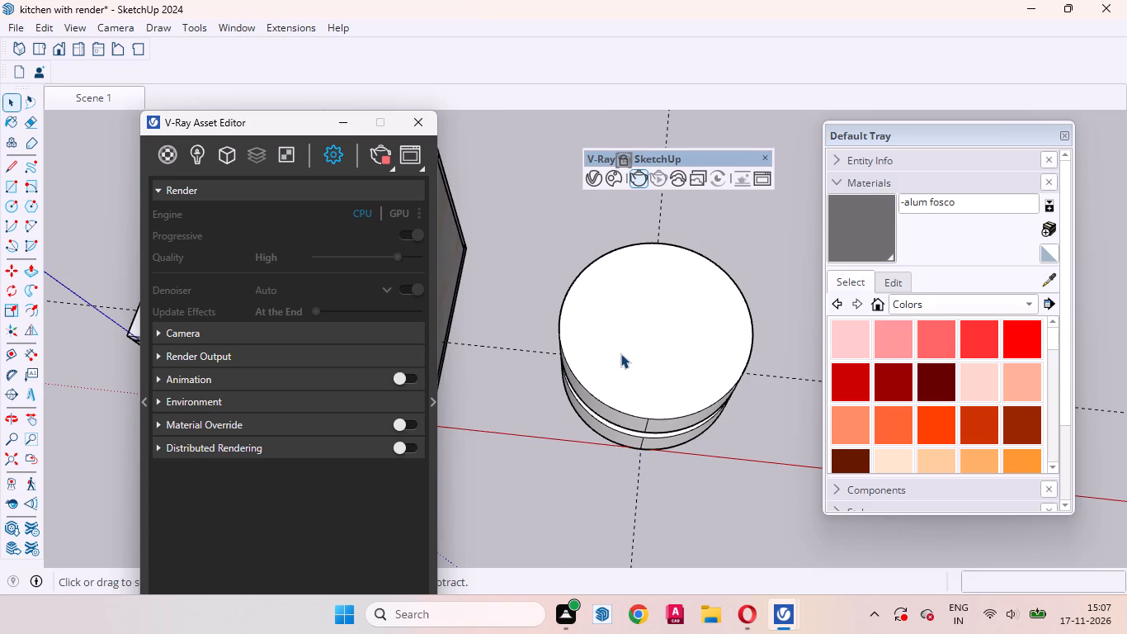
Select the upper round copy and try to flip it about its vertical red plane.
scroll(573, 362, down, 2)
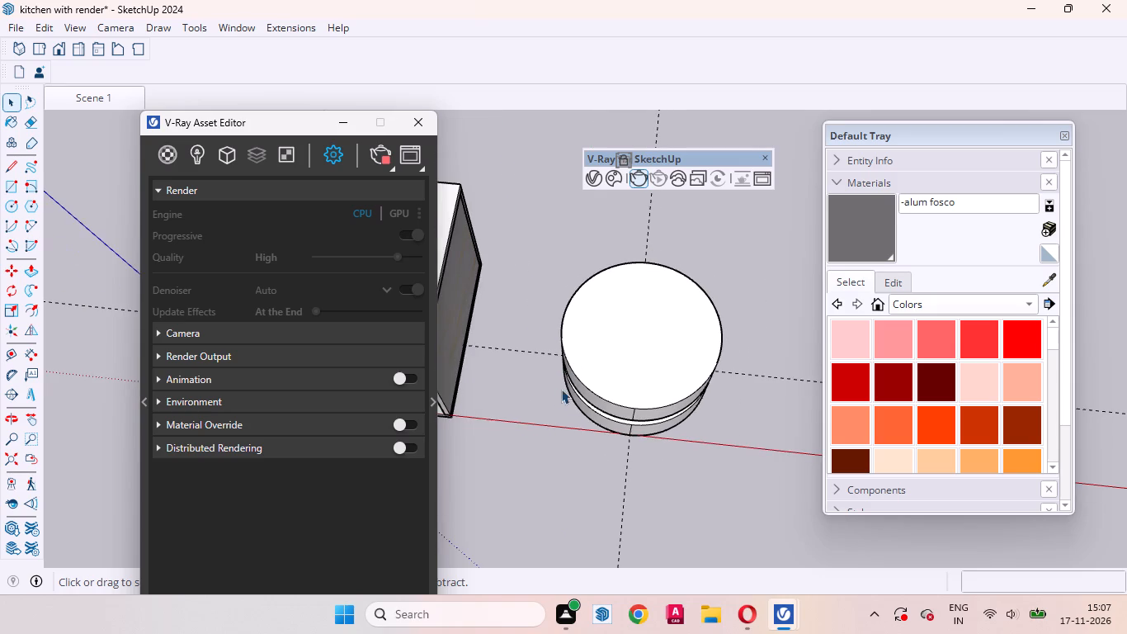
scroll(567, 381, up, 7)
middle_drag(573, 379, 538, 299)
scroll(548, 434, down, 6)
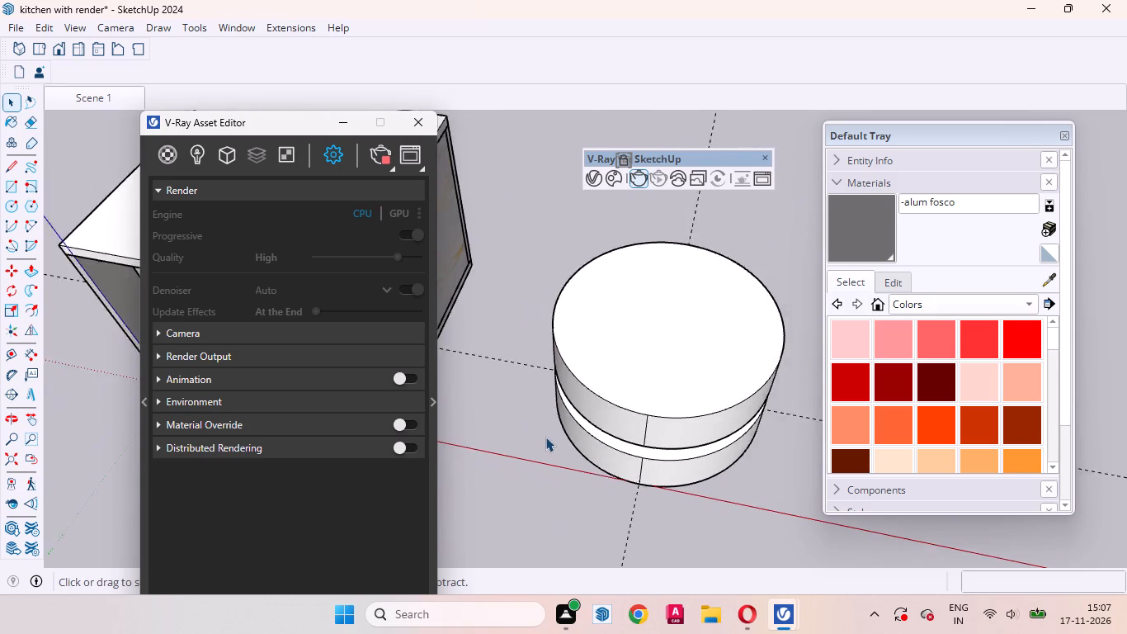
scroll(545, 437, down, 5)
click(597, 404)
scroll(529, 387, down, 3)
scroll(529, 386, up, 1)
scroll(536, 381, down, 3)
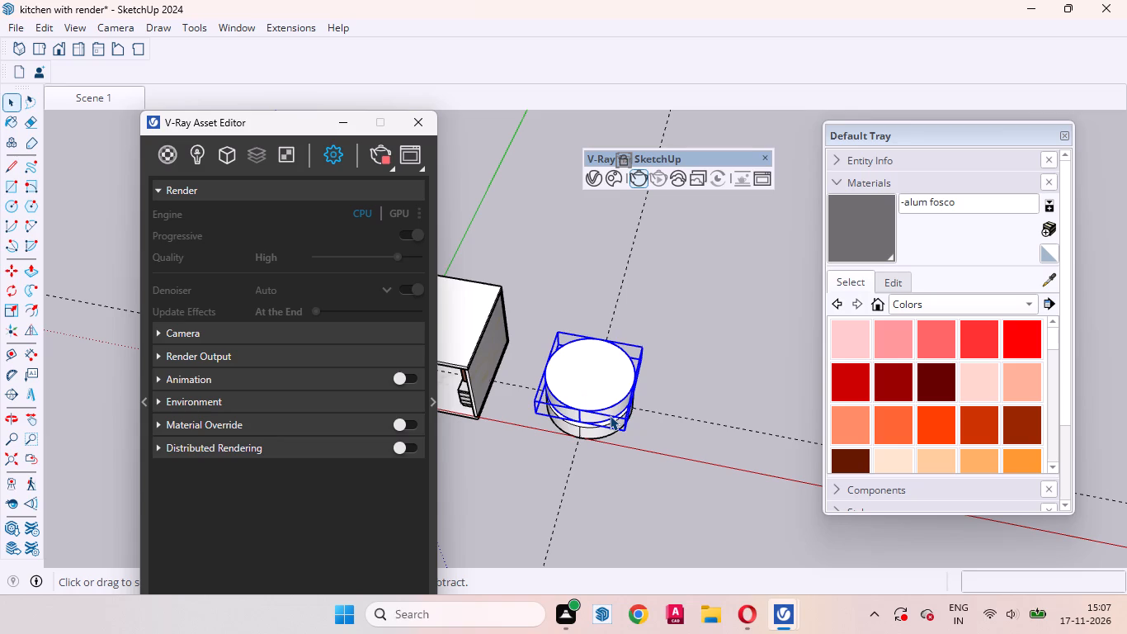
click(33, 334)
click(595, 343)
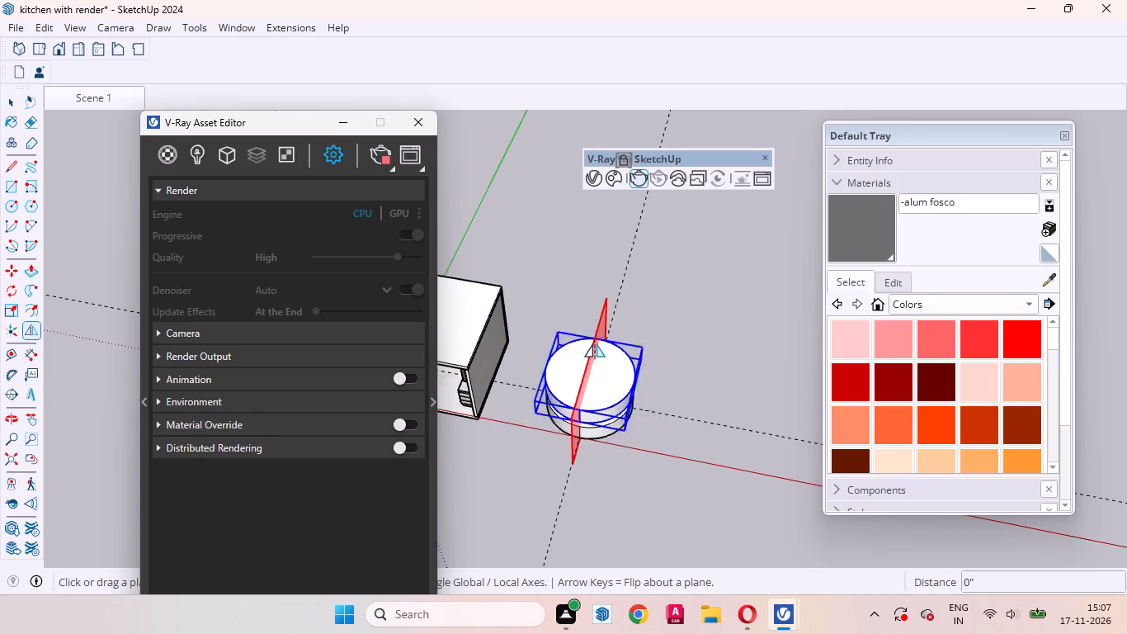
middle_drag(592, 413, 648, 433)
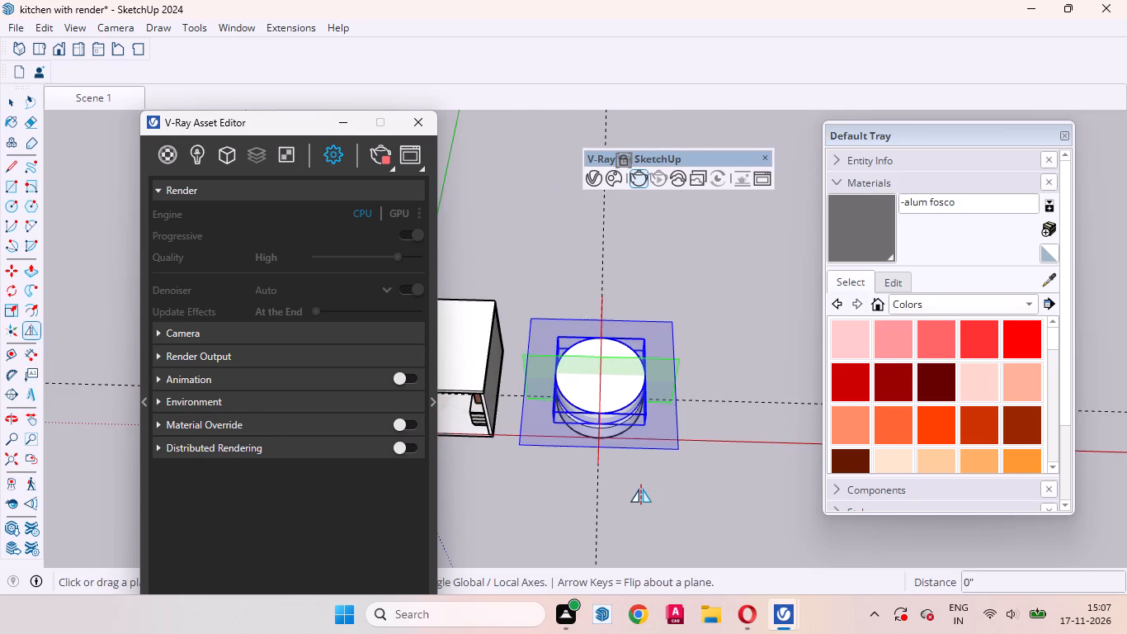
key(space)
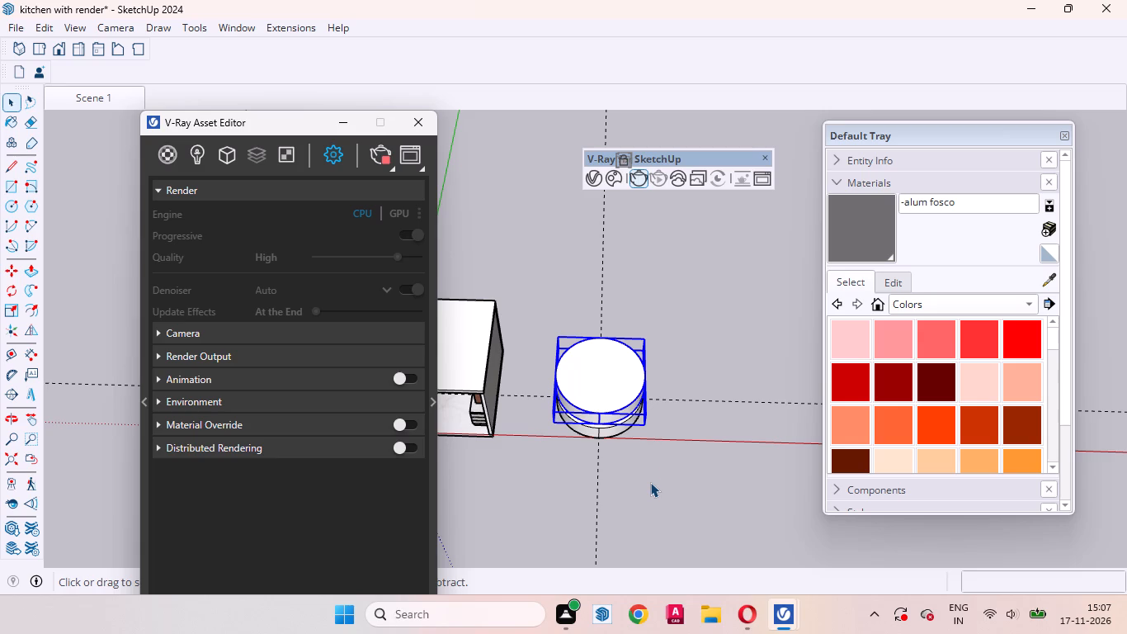
Rotate the upper round copy 90° about the green axis from its bottom corner so it stands upright beside the lower one, and deselect it.
key(q)
key(Left)
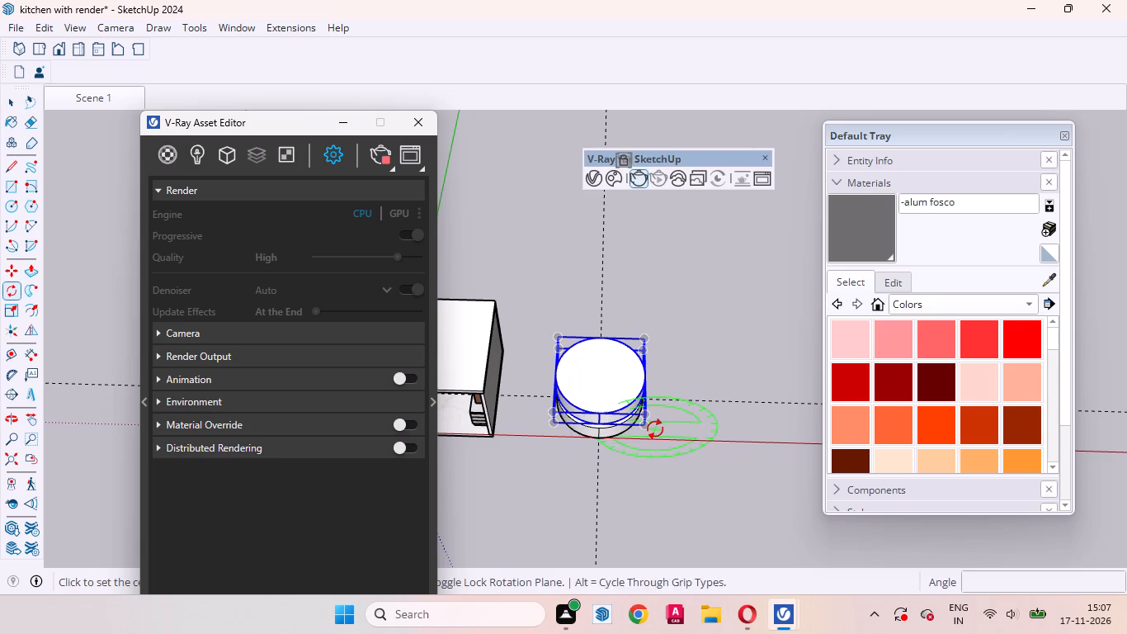
click(648, 428)
click(550, 423)
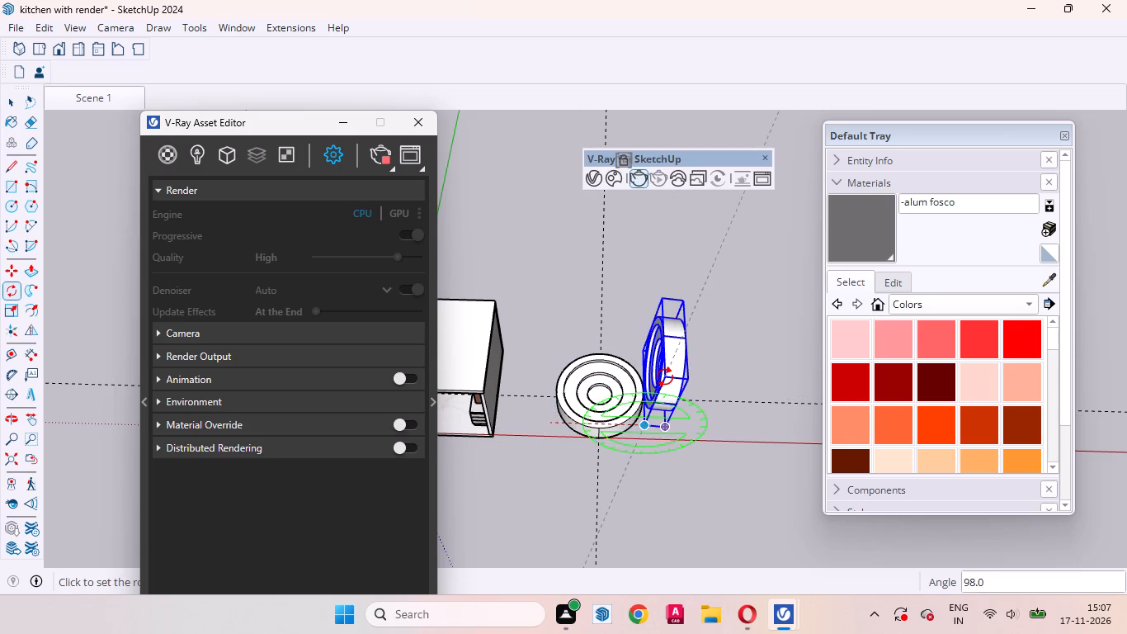
text(90)
key(Return)
key(space)
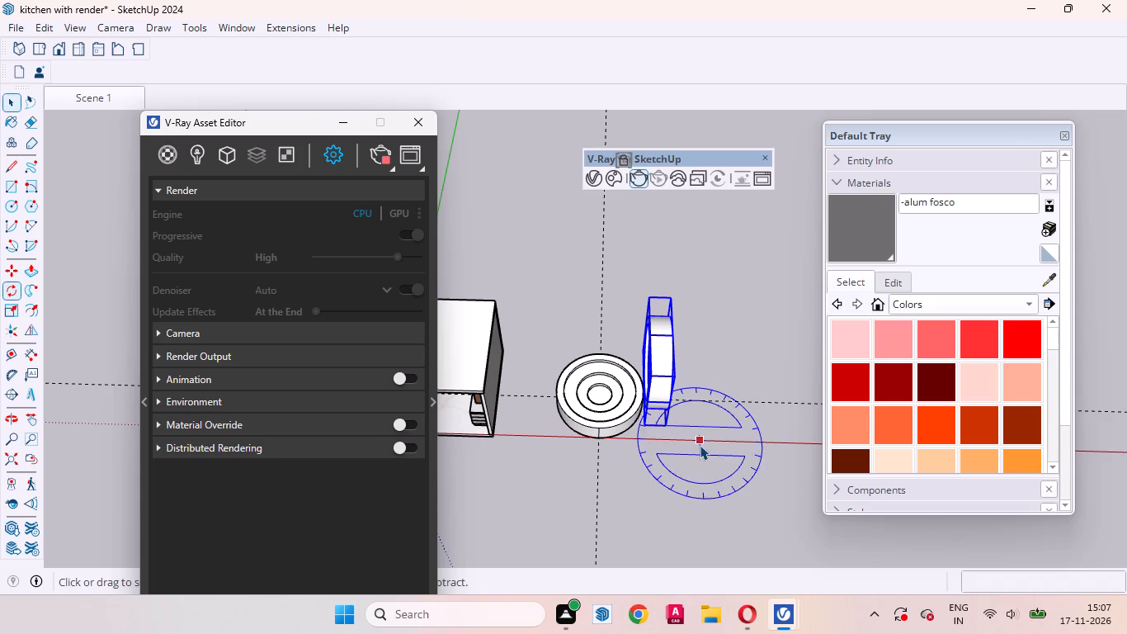
click(697, 457)
scroll(484, 367, up, 3)
scroll(568, 386, up, 4)
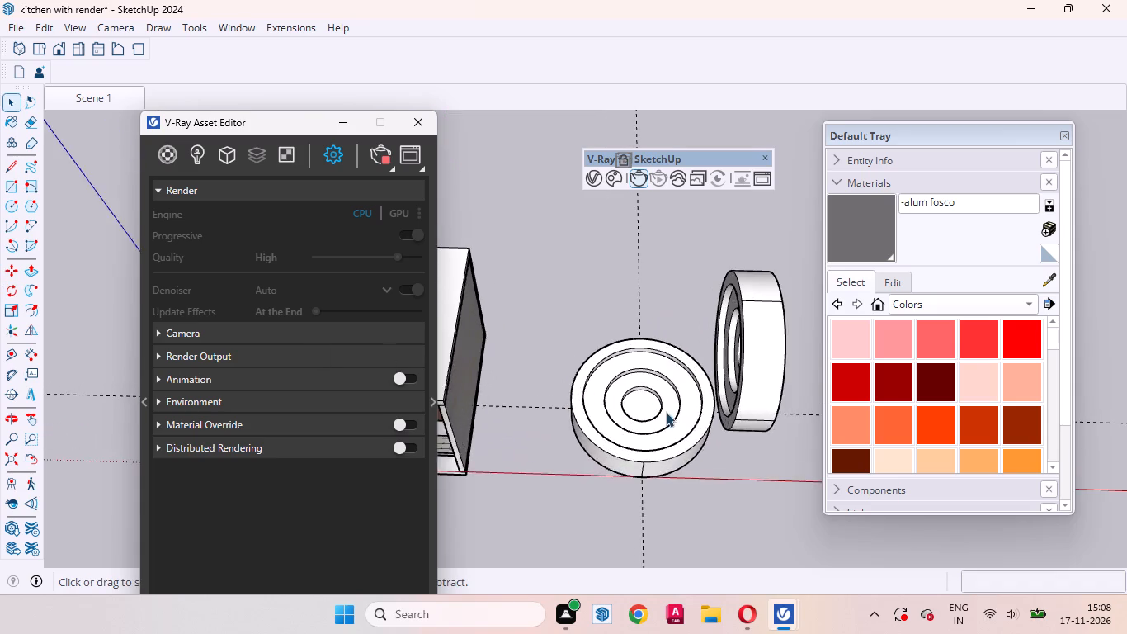
Rotate the lower round model 90° about the green axis from its base corner nearest the upright copy, and deselect it.
scroll(666, 412, up, 2)
click(599, 456)
scroll(538, 380, down, 3)
scroll(536, 378, up, 1)
scroll(536, 383, down, 2)
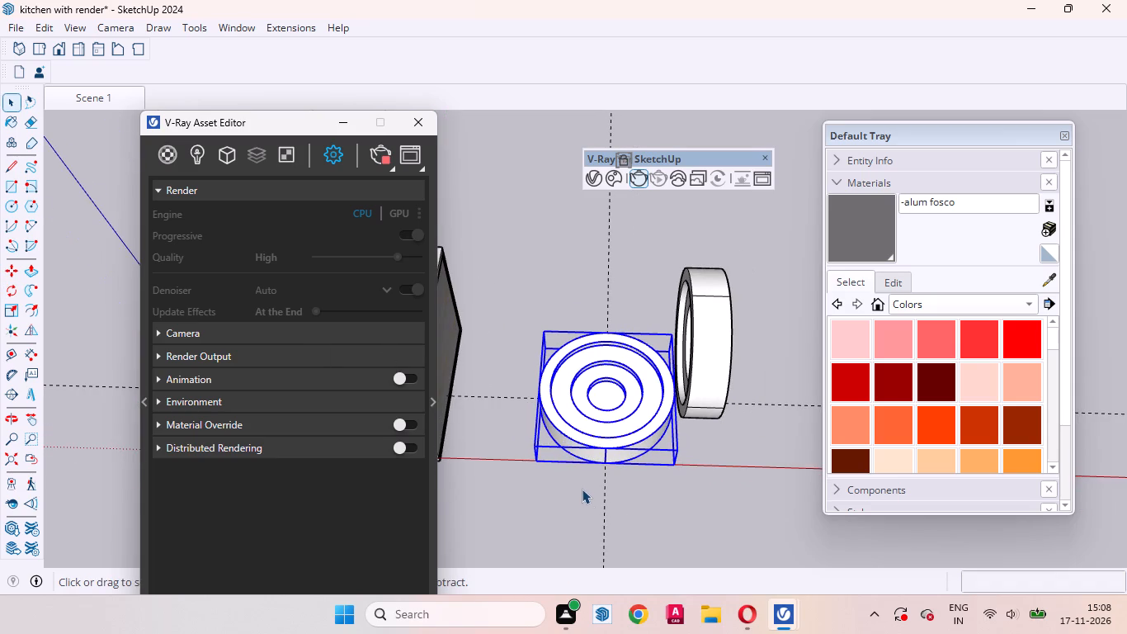
key(q)
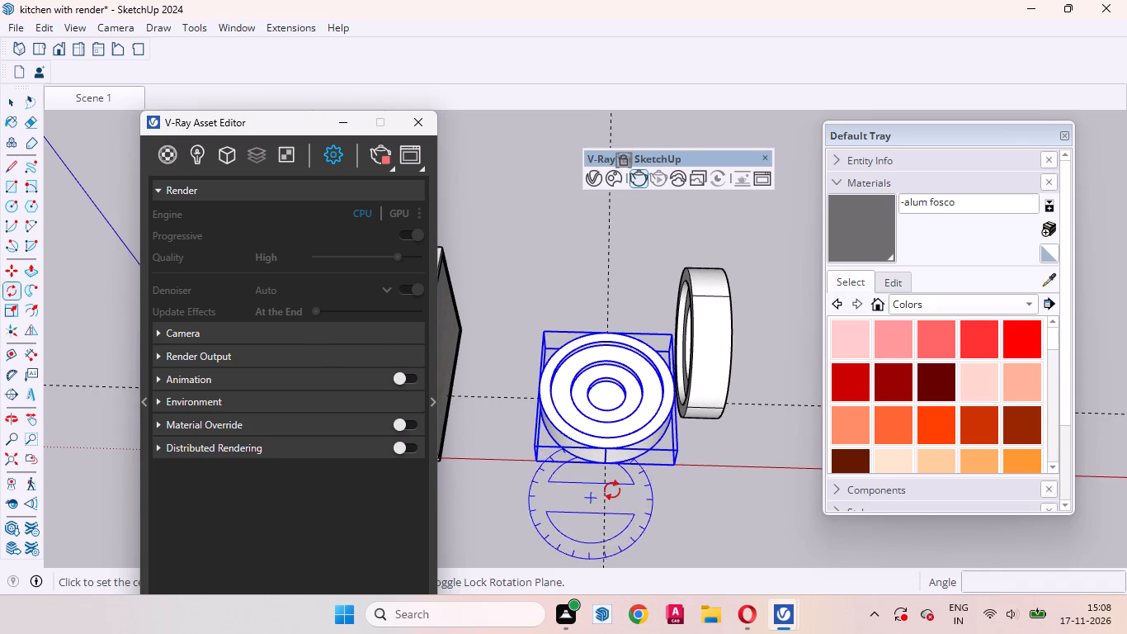
key(Left)
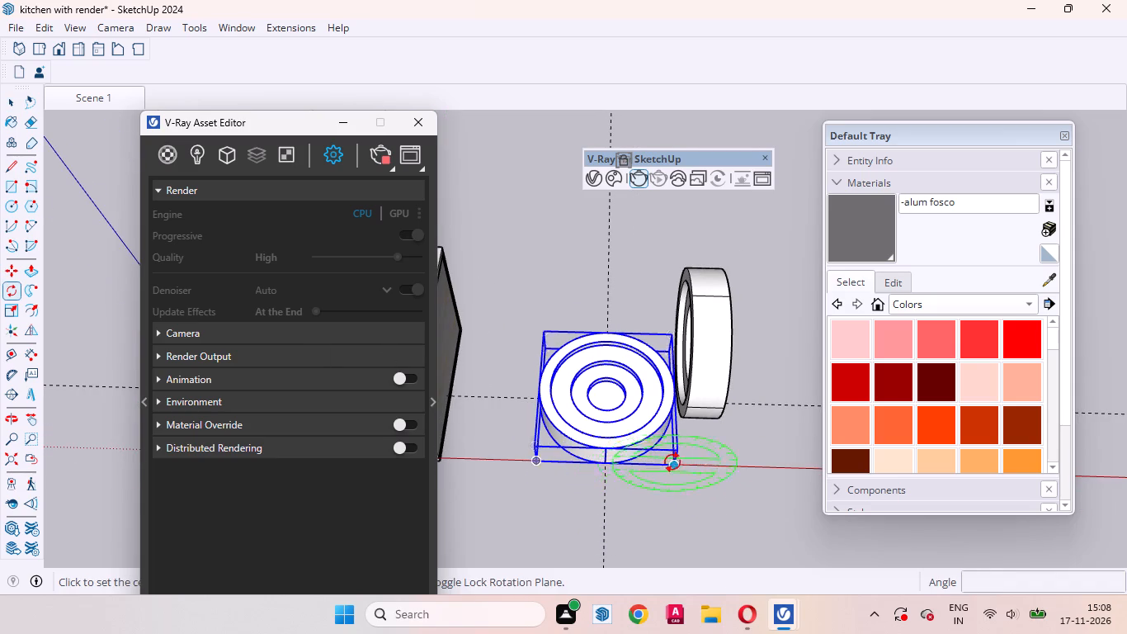
click(676, 462)
click(535, 466)
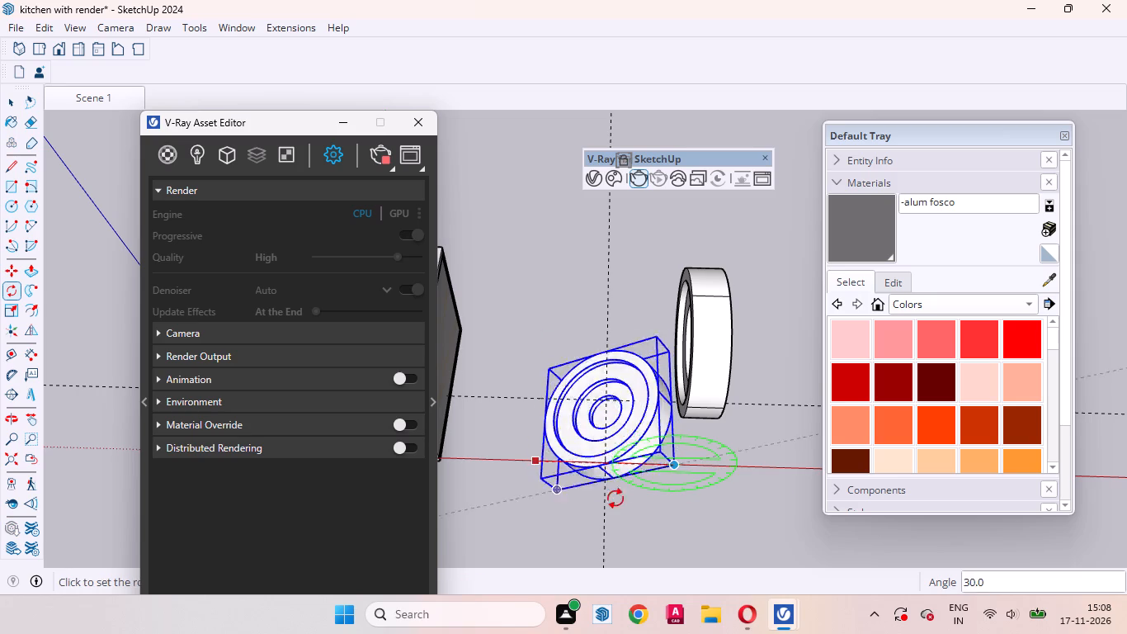
text(90)
key(Return)
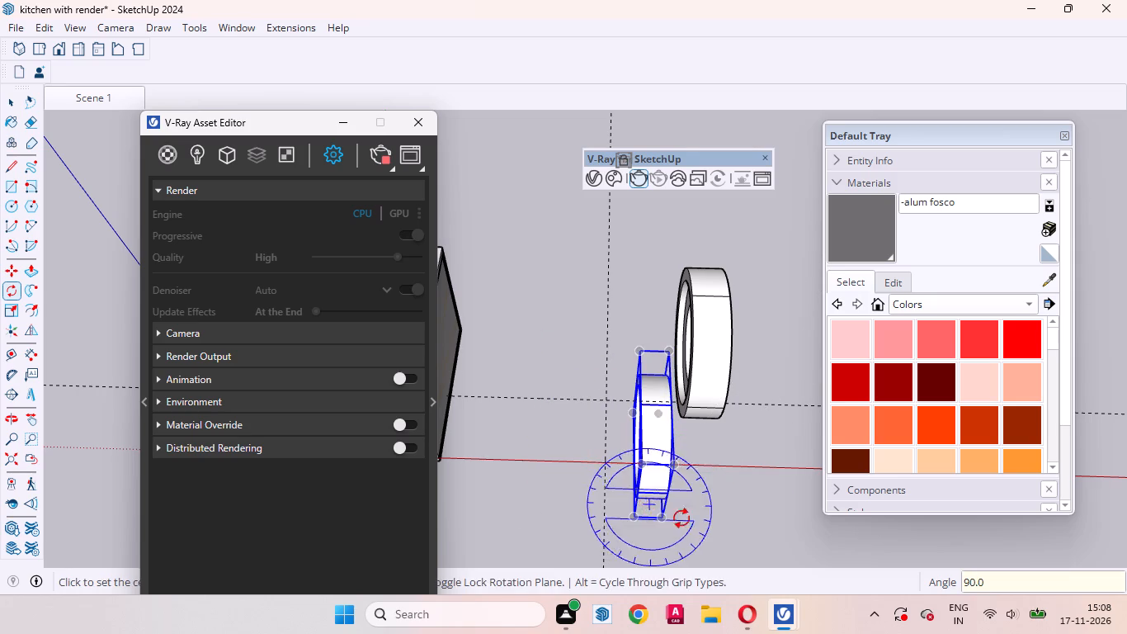
key(space)
click(706, 522)
Flip the lower disc across its thickness so its ringed face points the opposite way, and deselect it.
scroll(654, 443, up, 3)
click(652, 450)
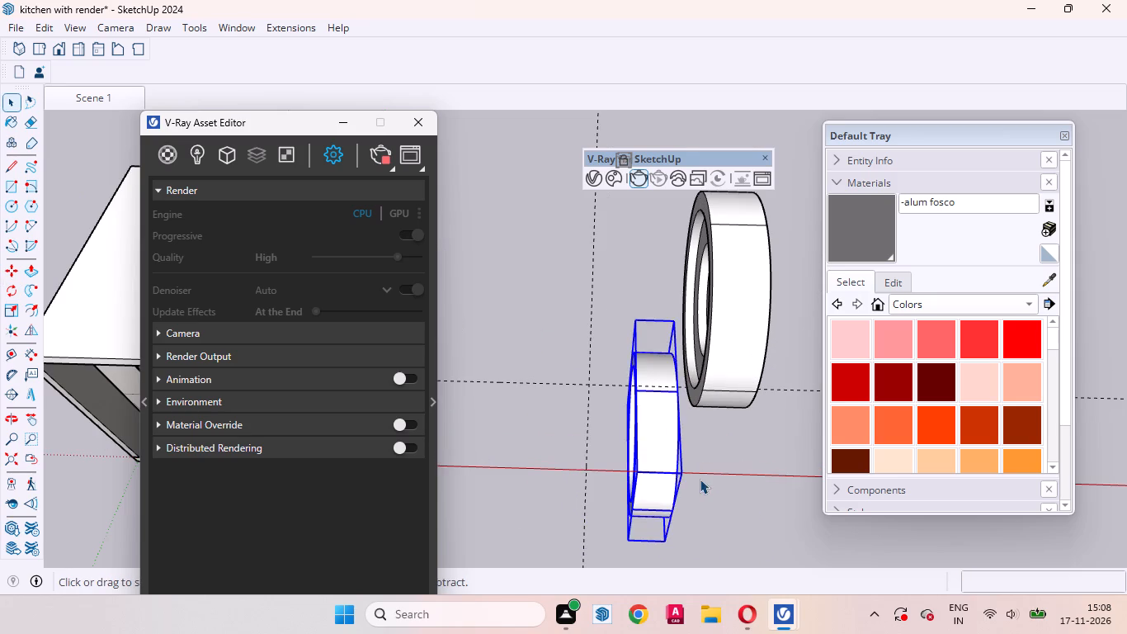
middle_drag(543, 466, 269, 344)
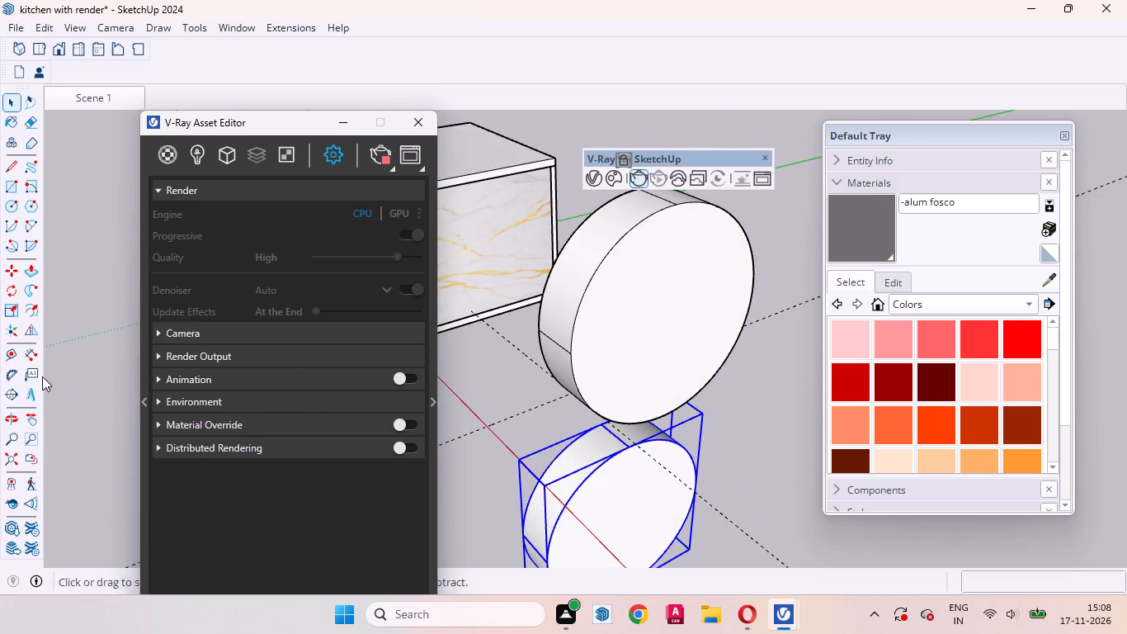
click(30, 338)
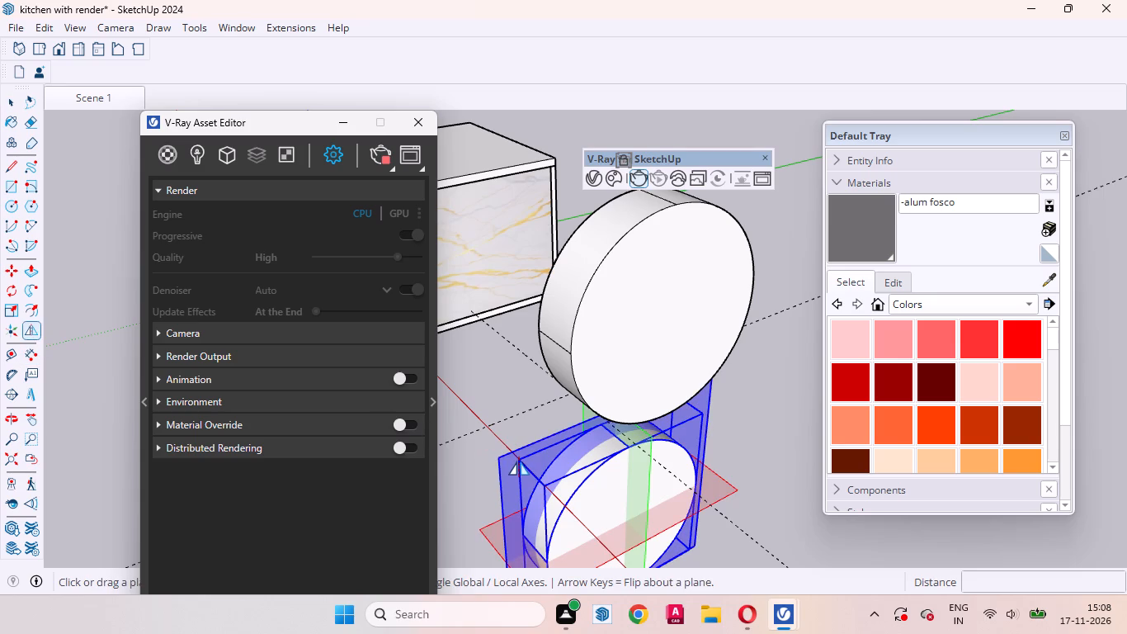
click(510, 463)
key(space)
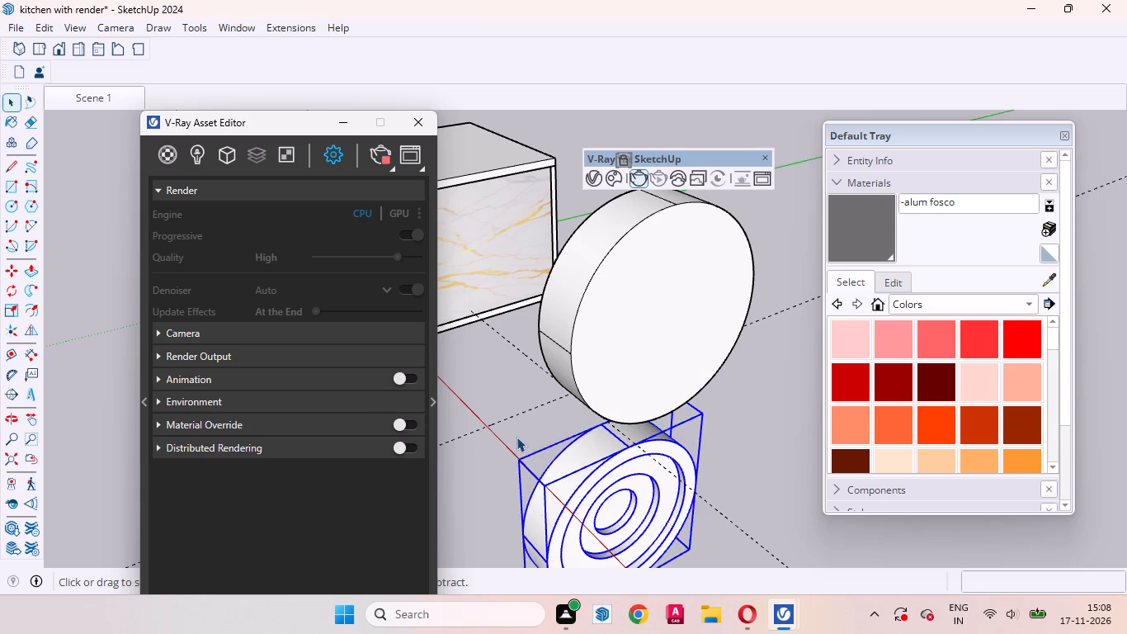
click(516, 436)
Move the lower disc about 17' 6 3/4" along the red axis, away from the kitchen, and deselect it.
scroll(716, 432, down, 10)
middle_drag(582, 490, 824, 513)
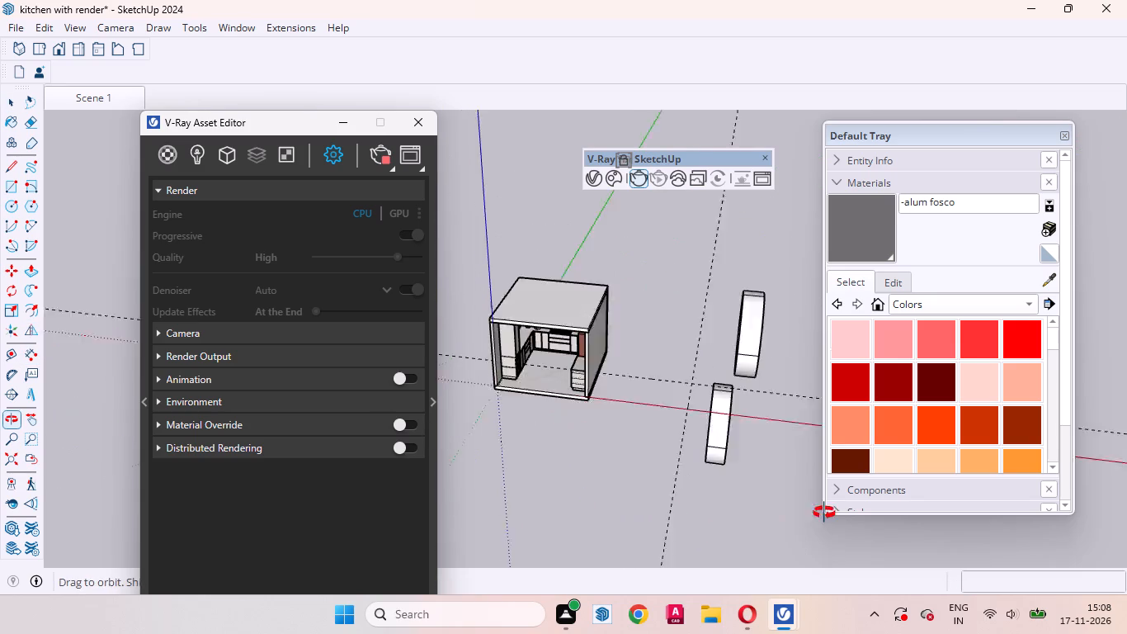
middle_drag(824, 513, 844, 508)
middle_drag(844, 508, 812, 521)
scroll(761, 497, up, 8)
click(717, 380)
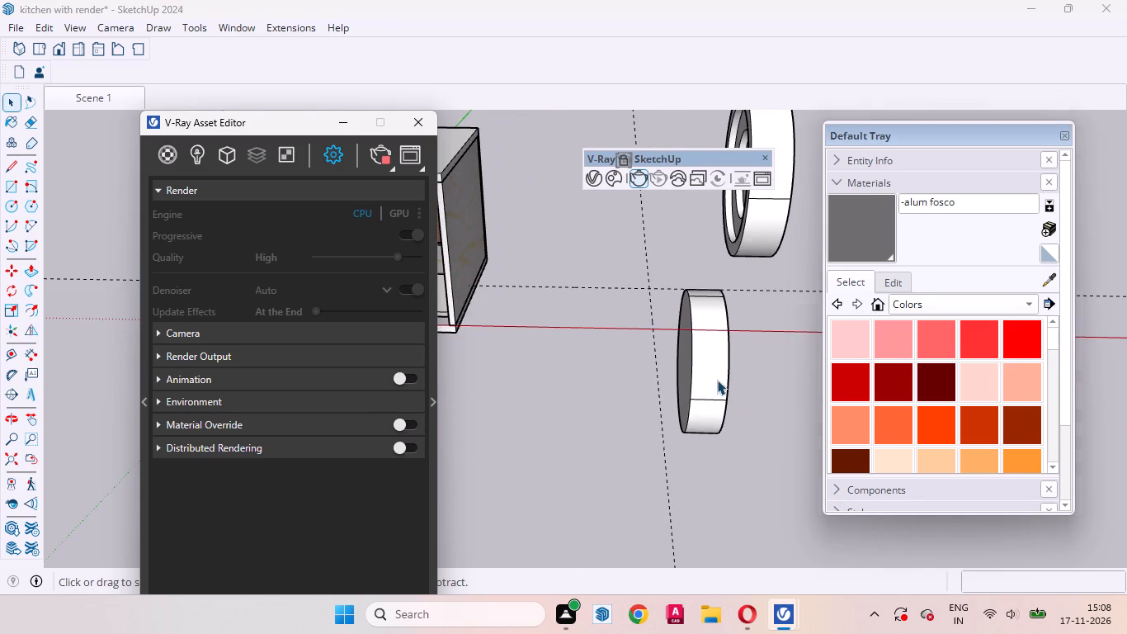
scroll(650, 485, down, 7)
scroll(743, 400, up, 3)
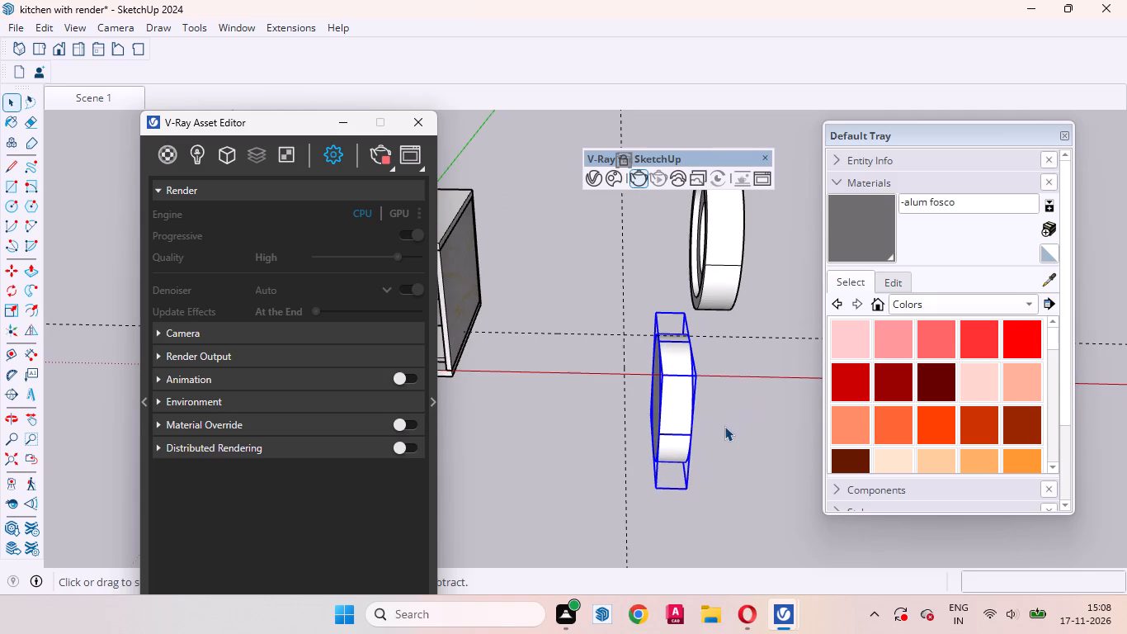
key(m)
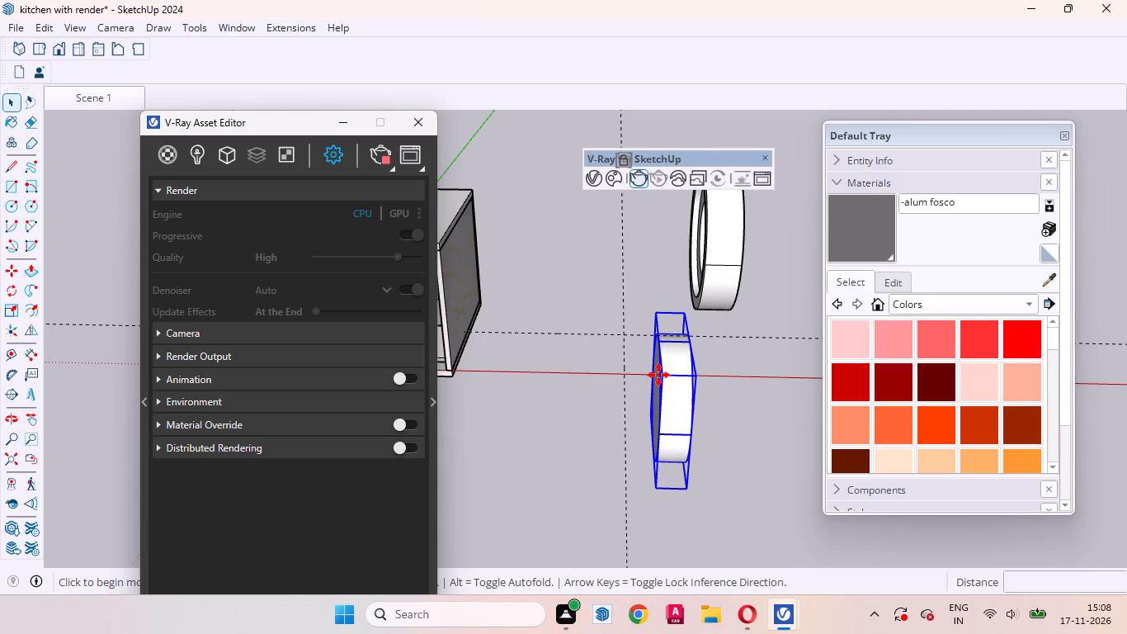
scroll(696, 379, up, 3)
middle_drag(783, 430, 940, 432)
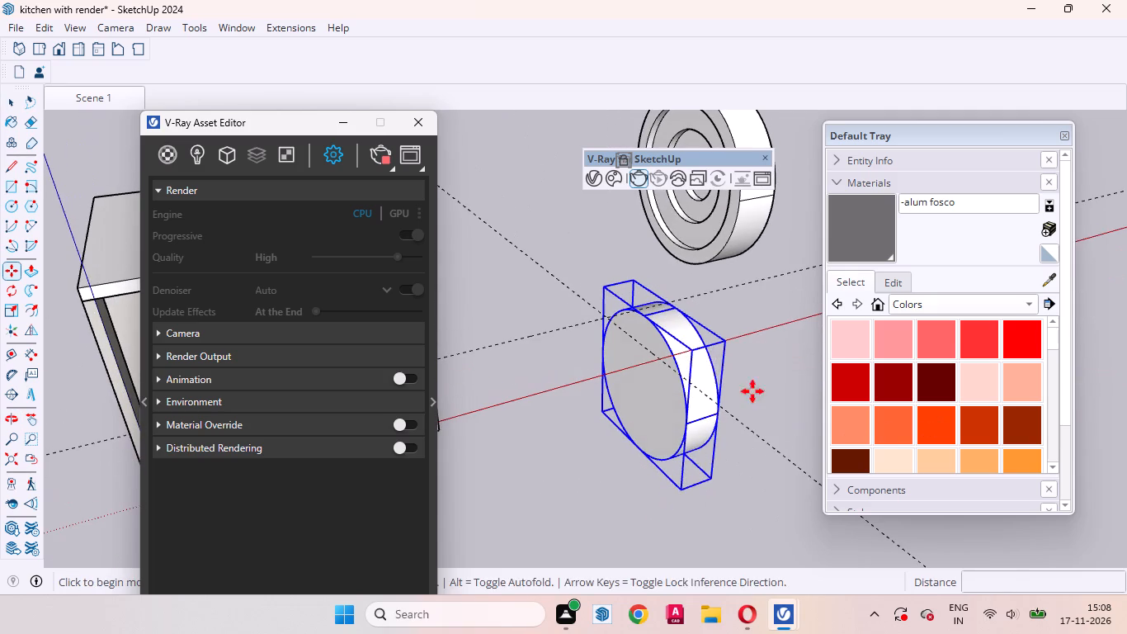
click(691, 351)
scroll(583, 400, down, 8)
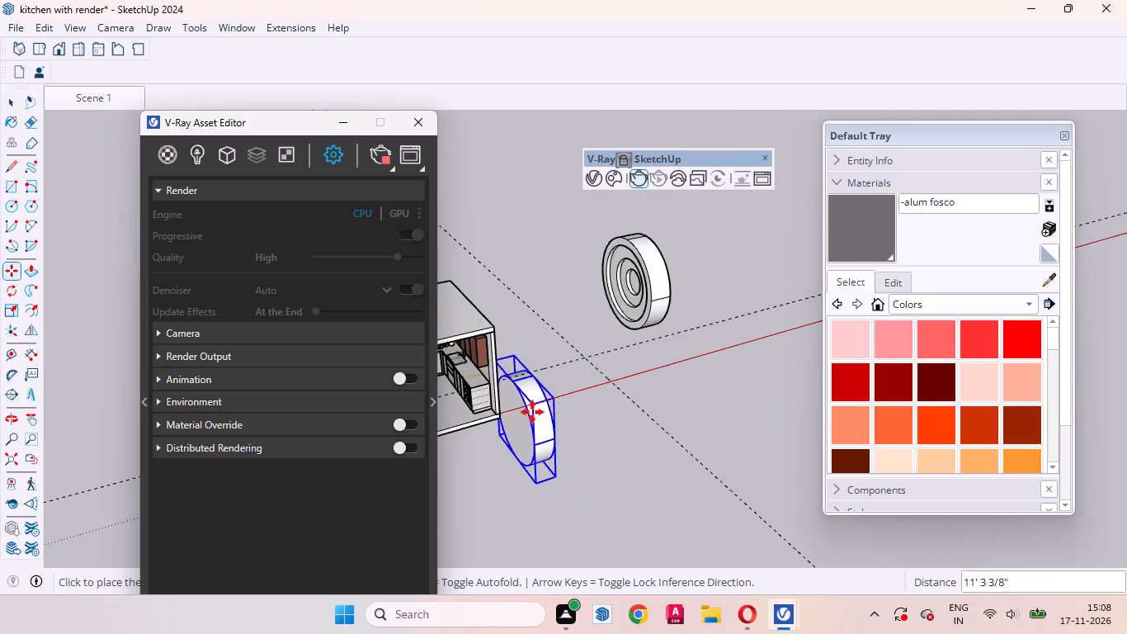
scroll(532, 412, down, 3)
click(706, 354)
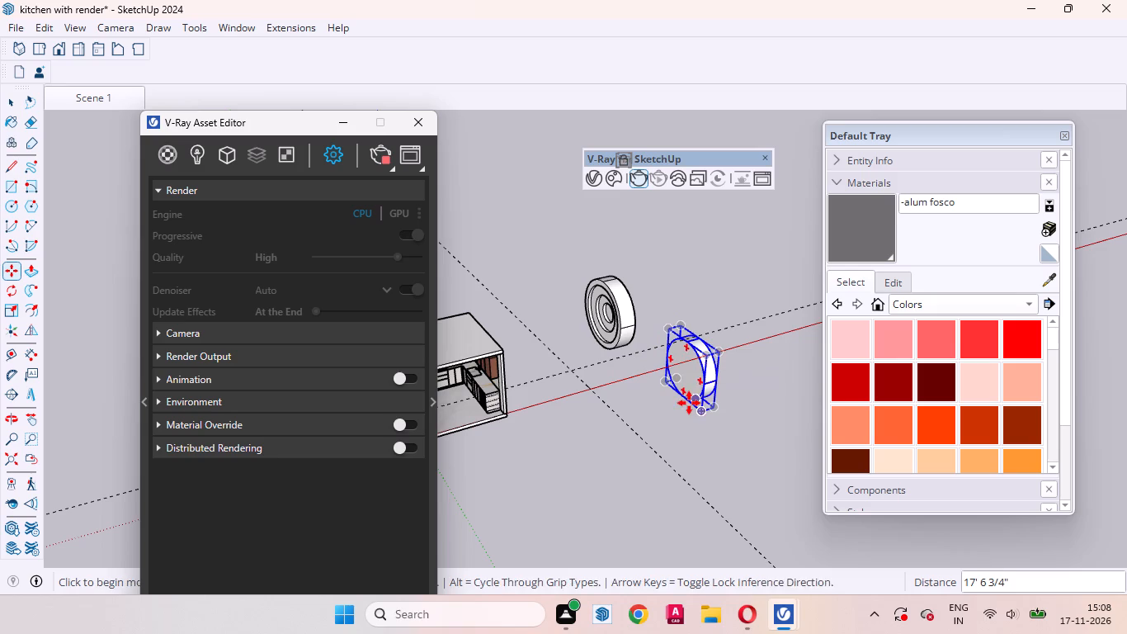
key(space)
click(665, 416)
Select the lower disc near the red axis and start moving it from its rim.
middle_drag(643, 384, 425, 336)
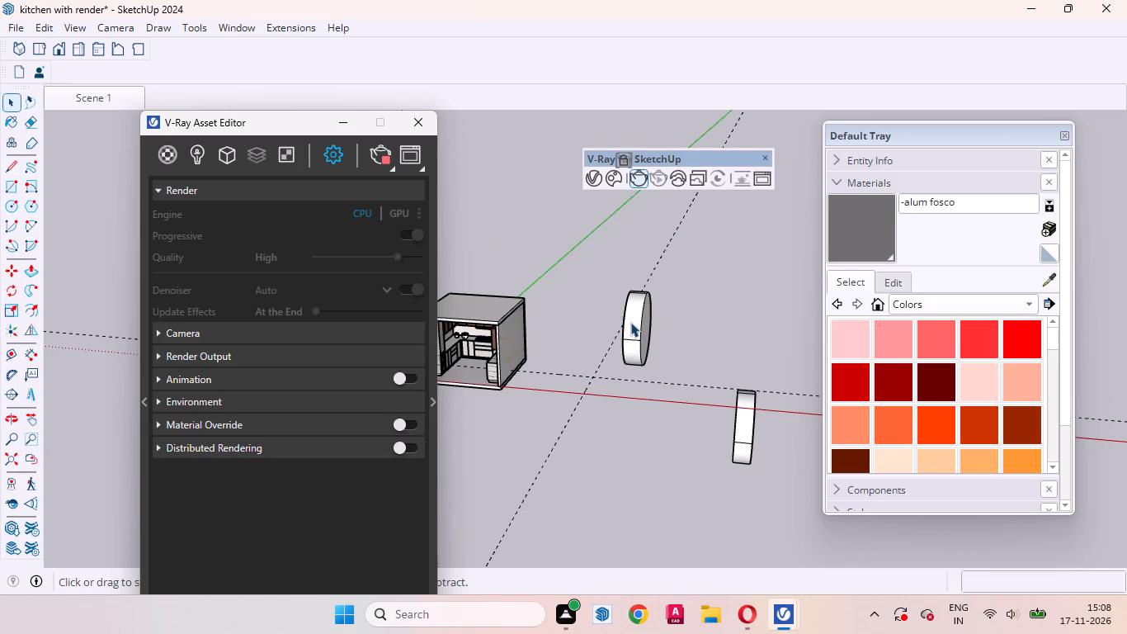
click(630, 322)
click(746, 419)
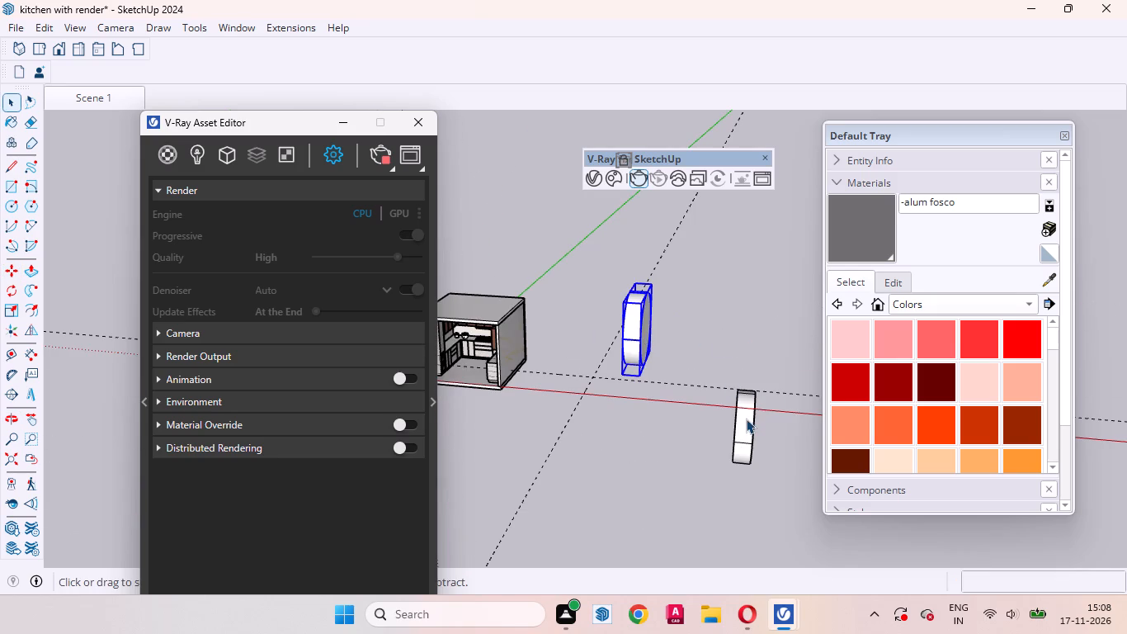
key(m)
click(746, 419)
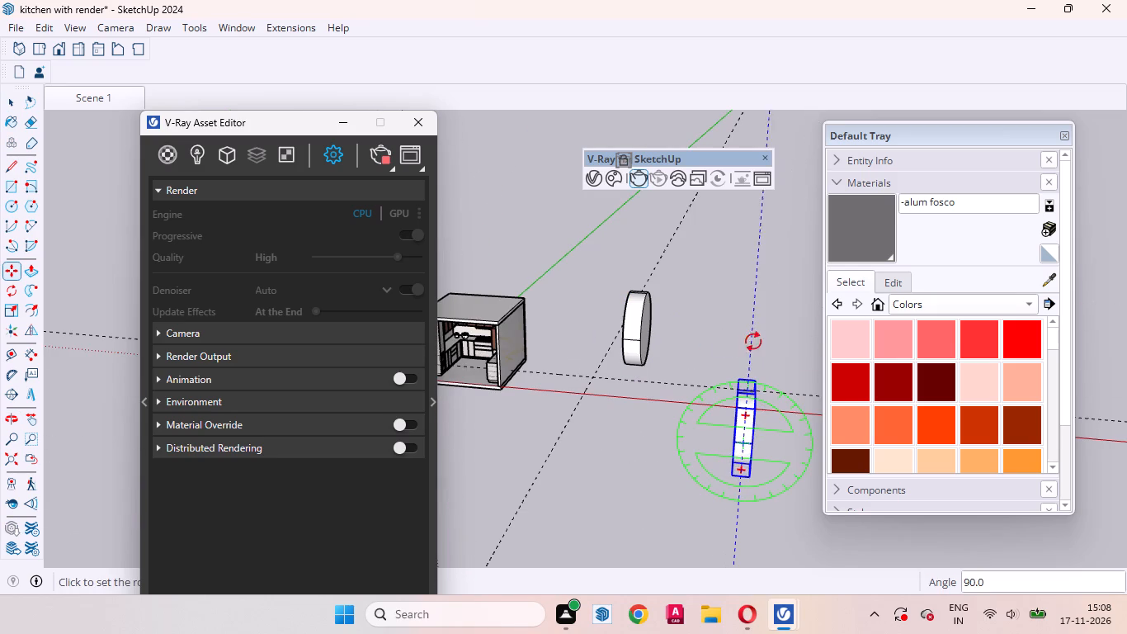
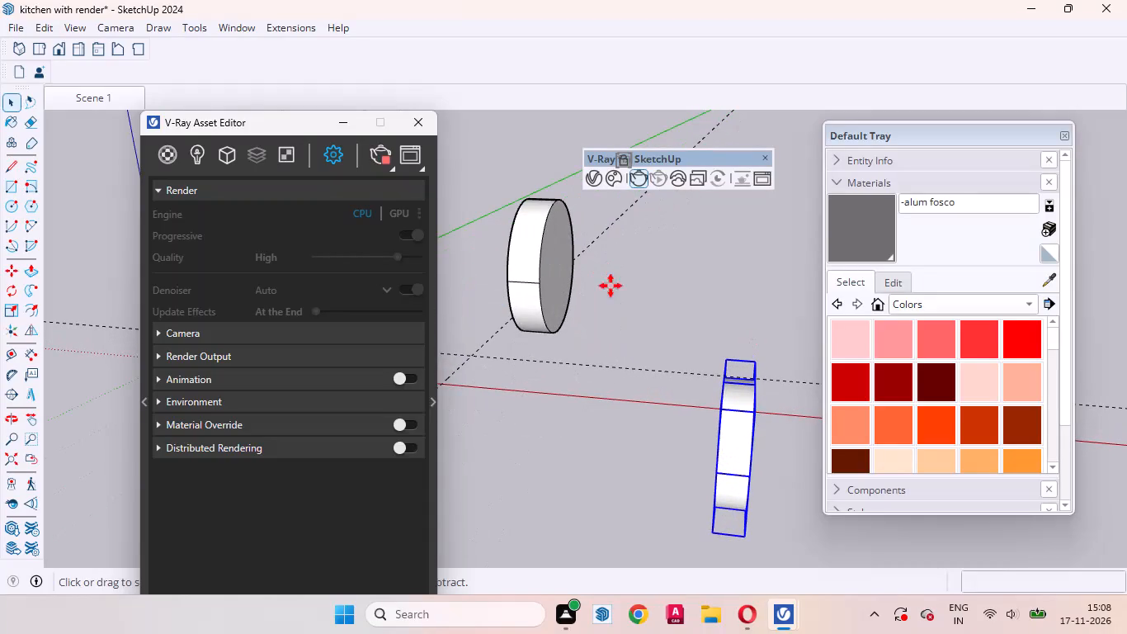
Raise the selected disc about 10' 5/8" along the blue axis so its base meets the red axis level.
click(656, 474)
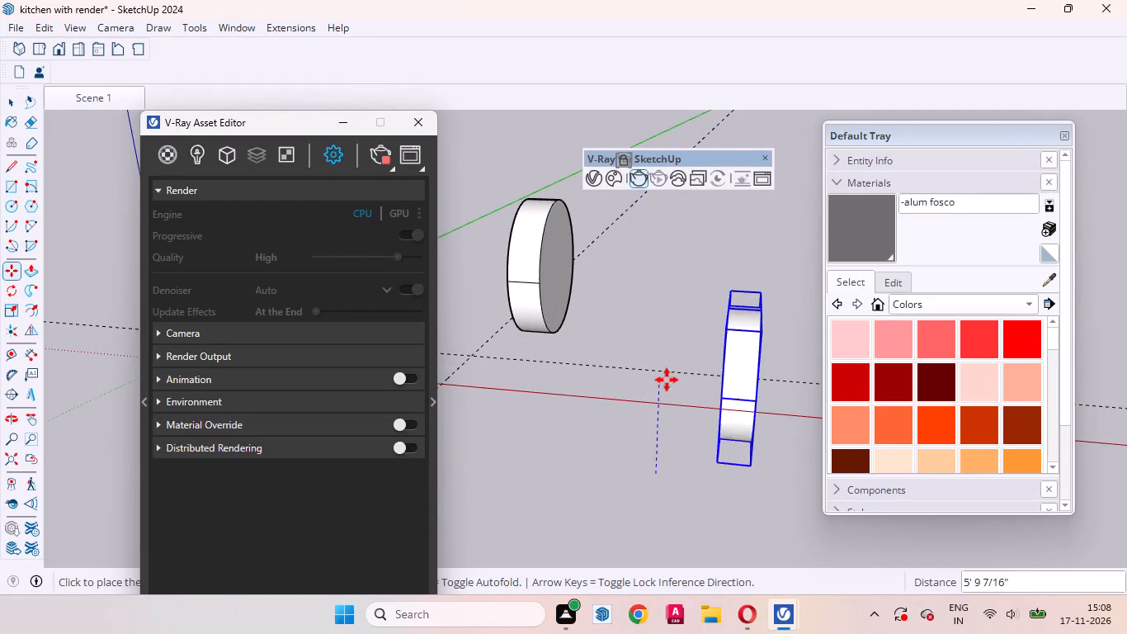
click(667, 307)
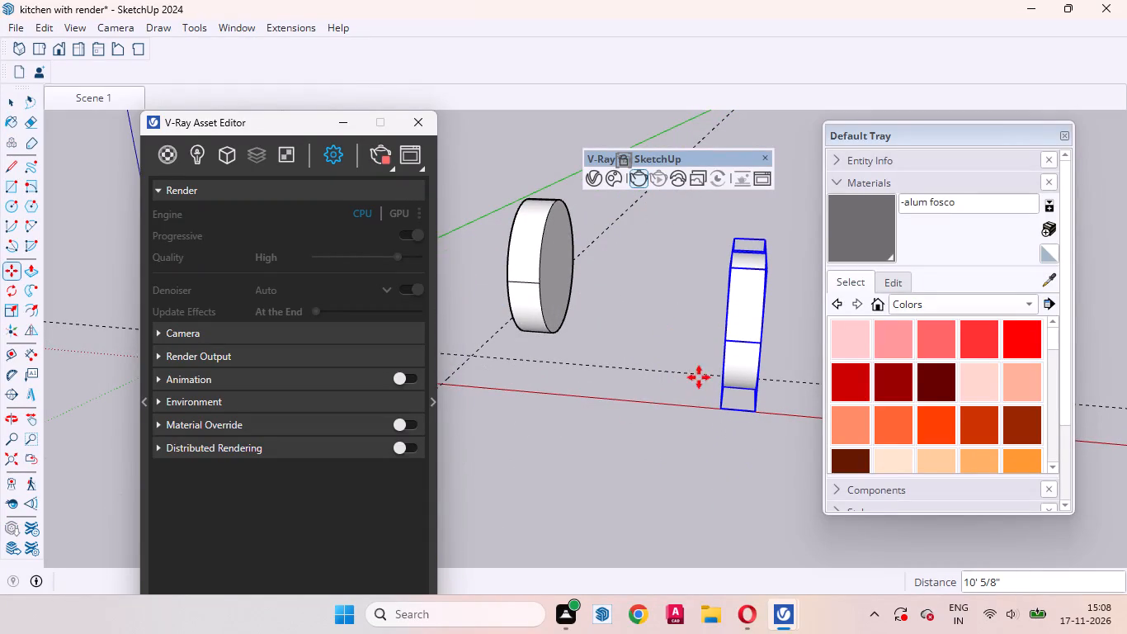
key(space)
Lower the other upright disc, nearer the kitchen, about 3' 2" along the blue axis so its base meets the red axis level.
middle_drag(705, 448, 710, 523)
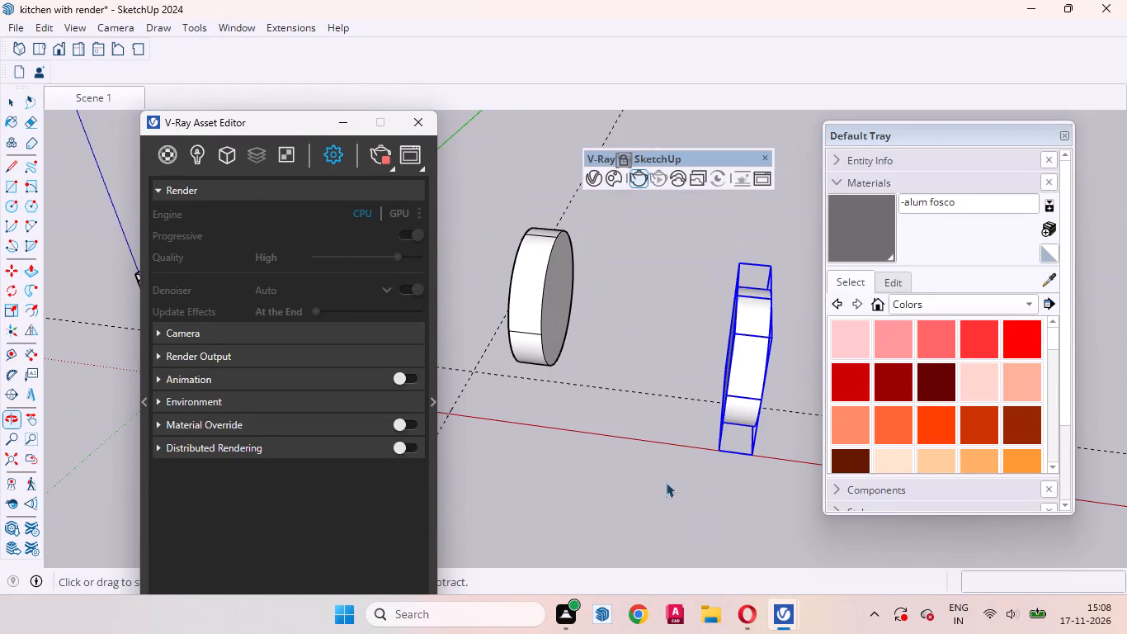
click(546, 343)
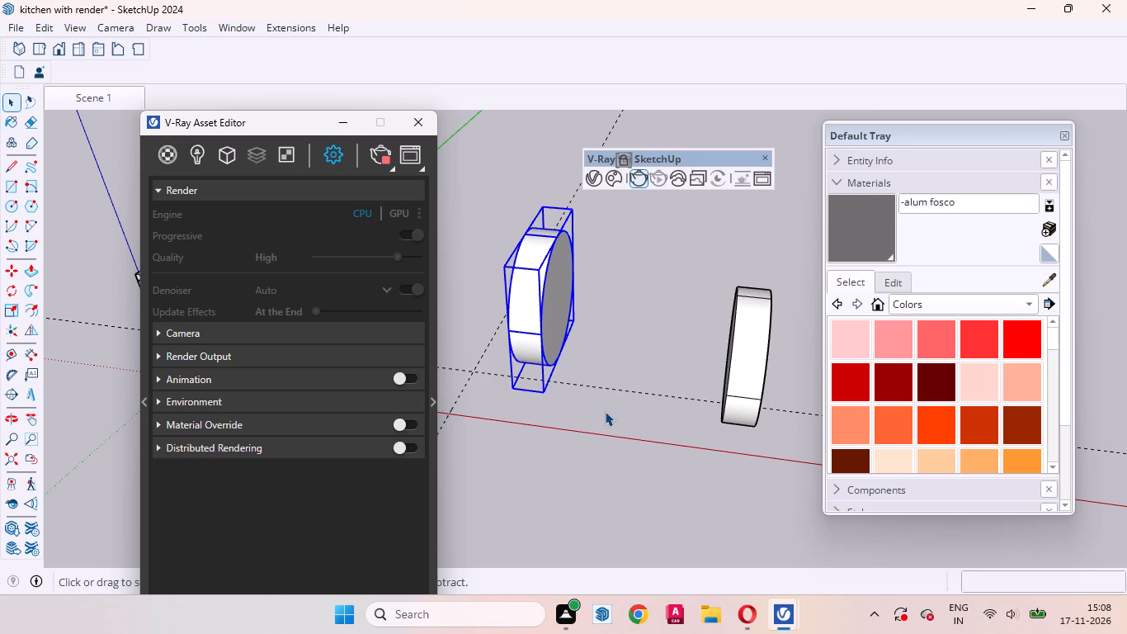
key(m)
click(545, 395)
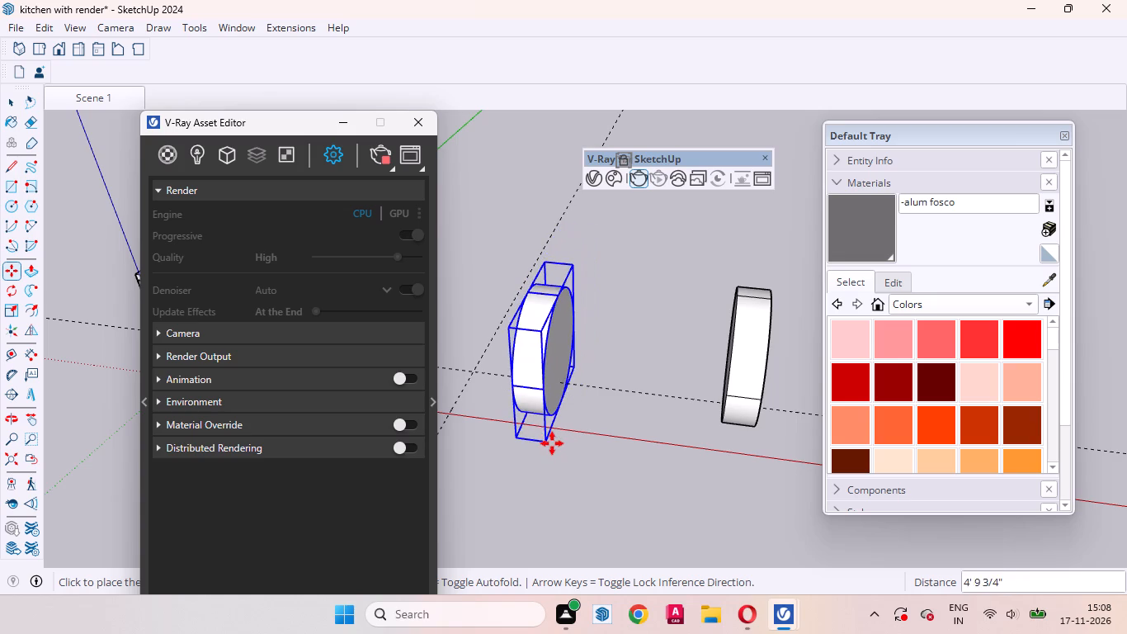
key(Up)
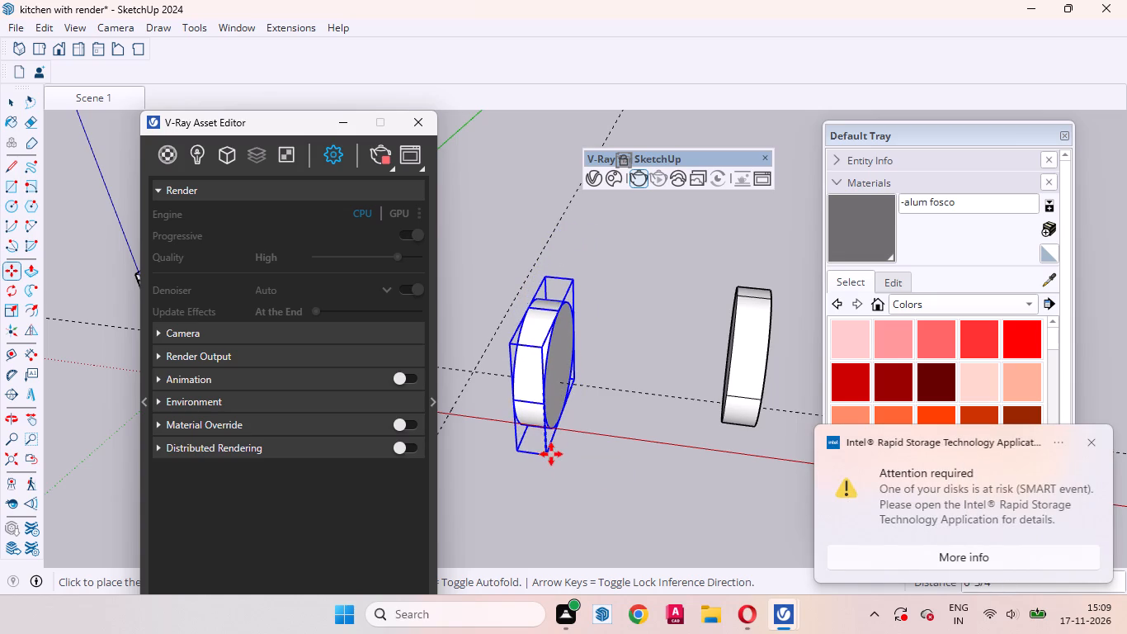
click(549, 426)
key(space)
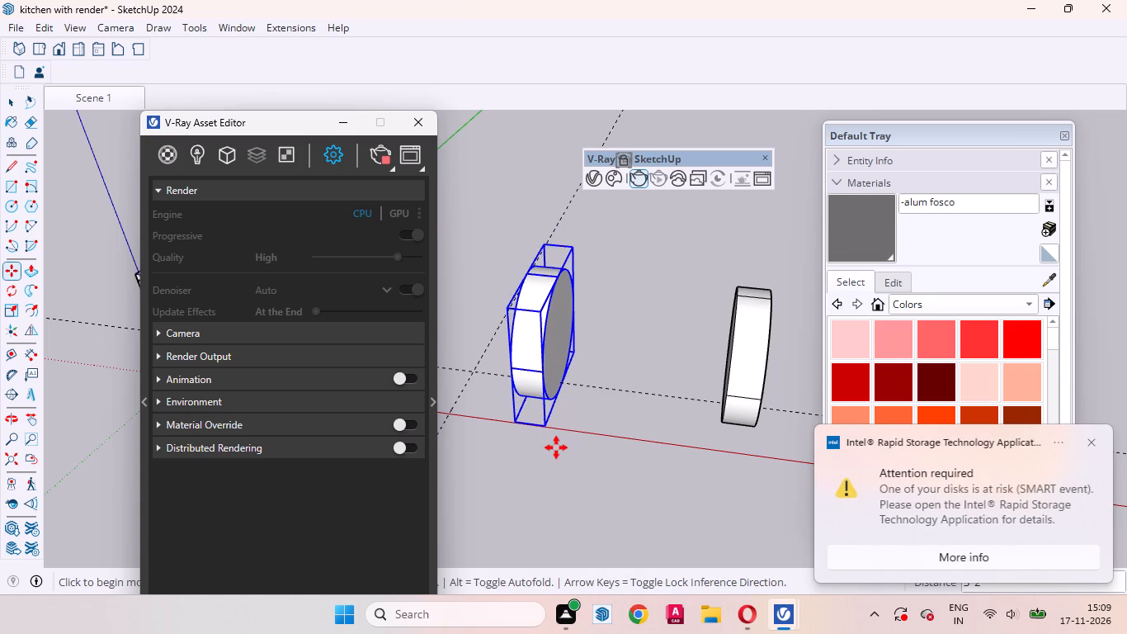
click(554, 468)
key(space)
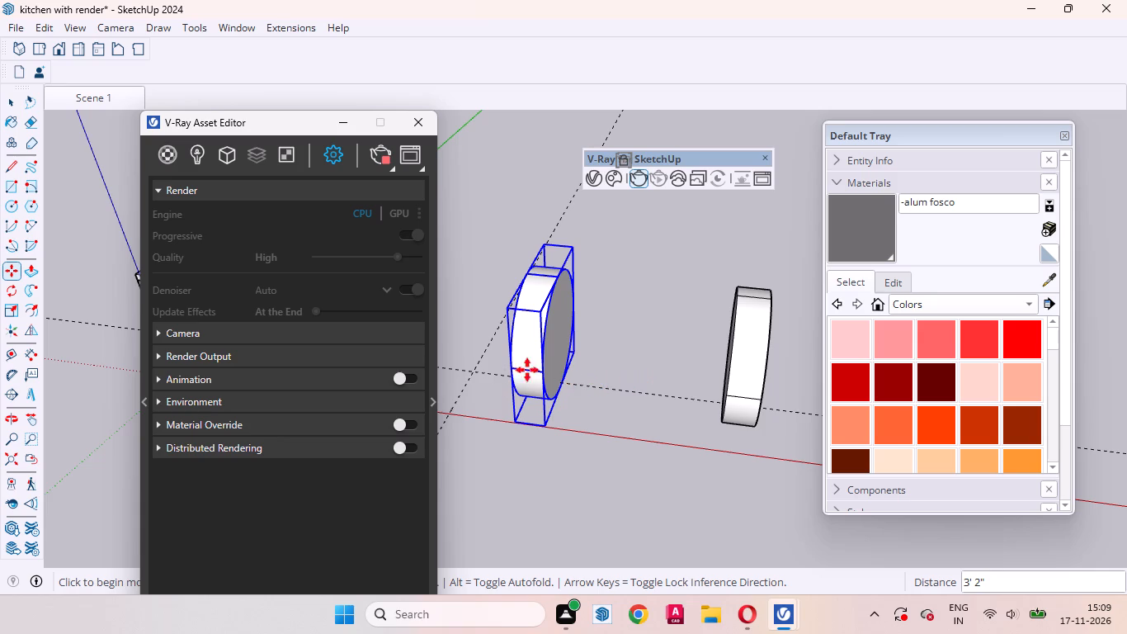
click(13, 100)
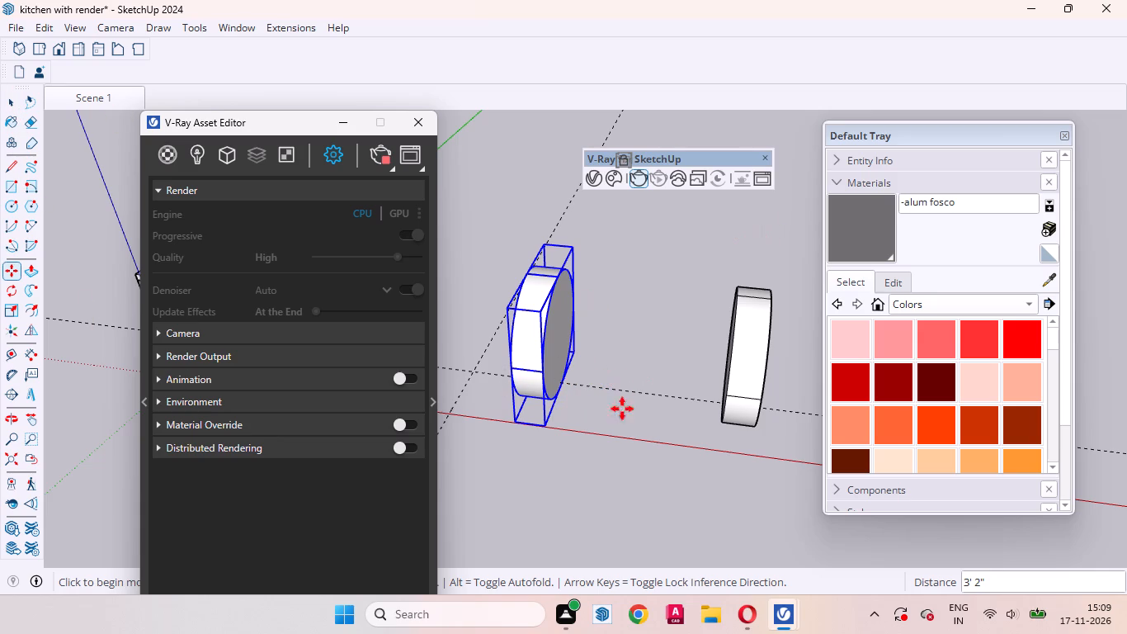
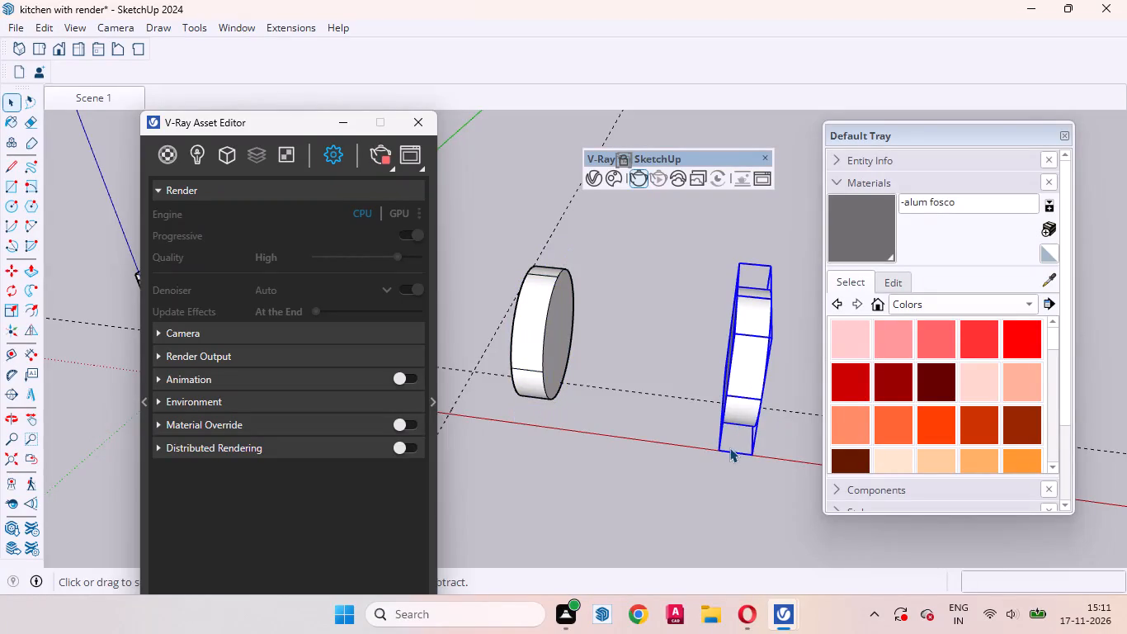
Move the disc farther from the kitchen about 12' 2 5/8" towards the other disc, placing it close beside it.
scroll(707, 457, up, 3)
click(738, 434)
key(m)
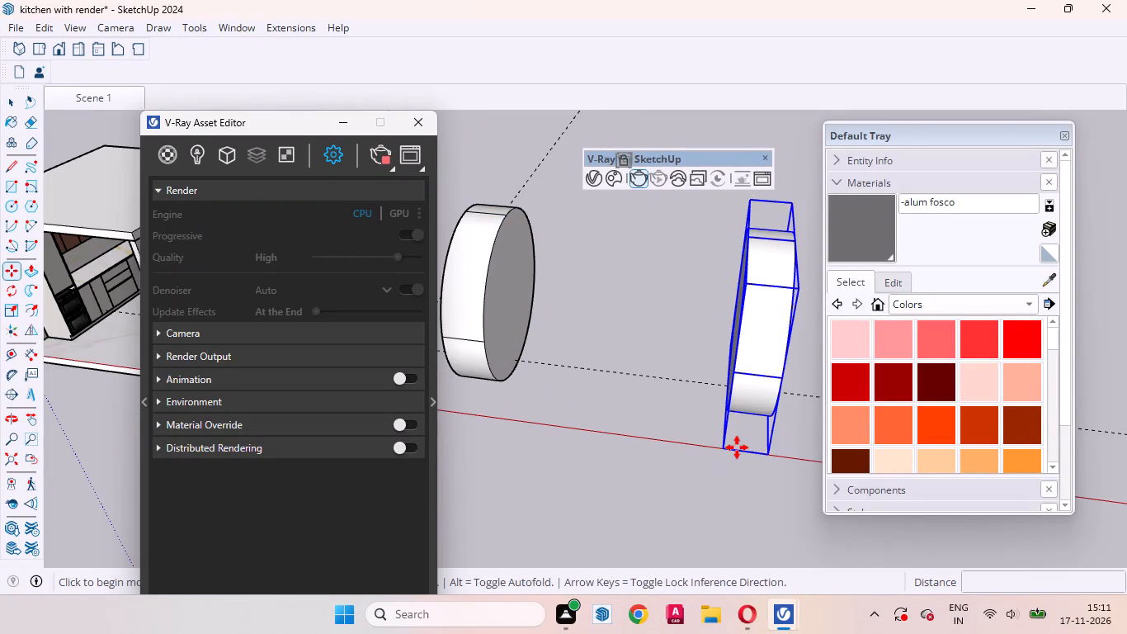
click(723, 451)
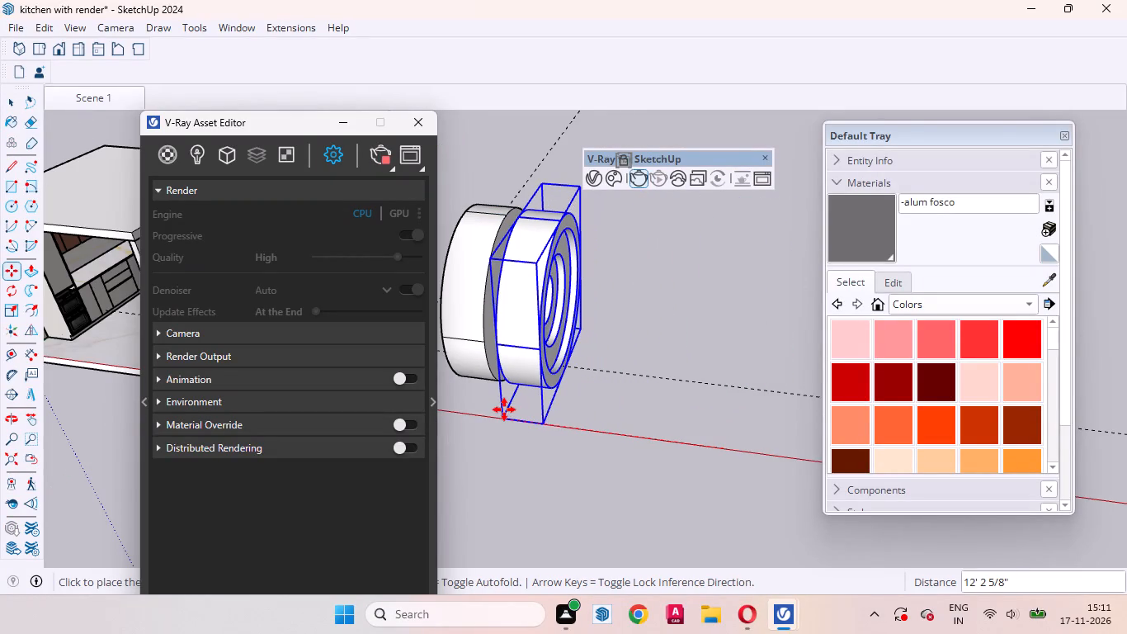
click(503, 409)
key(space)
click(671, 438)
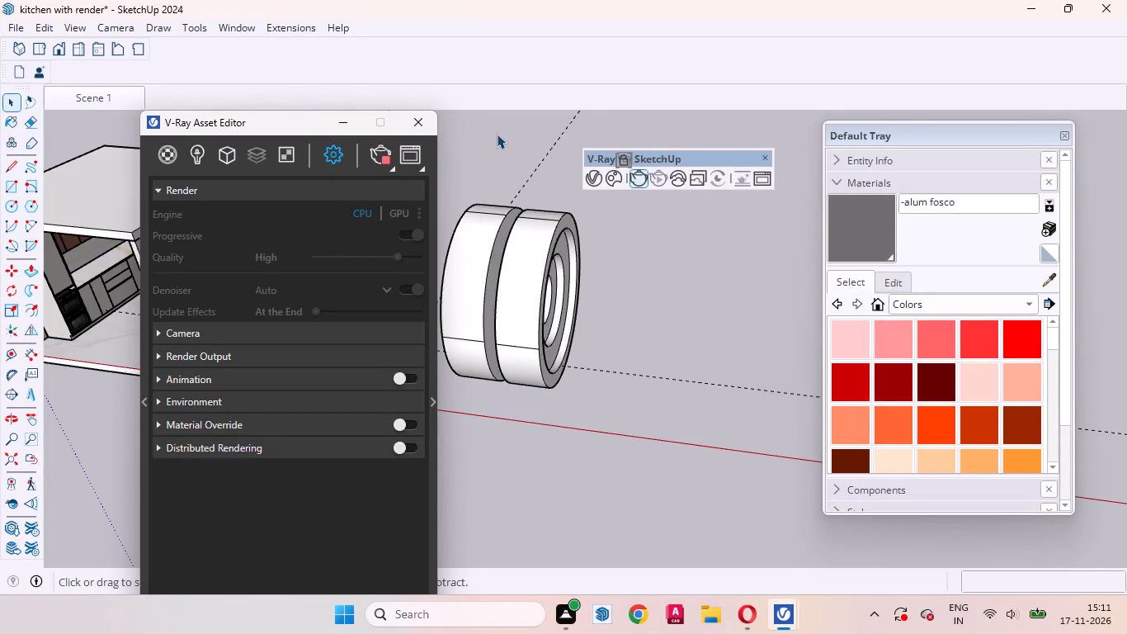
Move the disc nearer the kitchen along the red axis to close the gap against the other disc.
scroll(494, 130, up, 9)
middle_drag(522, 300, 598, 156)
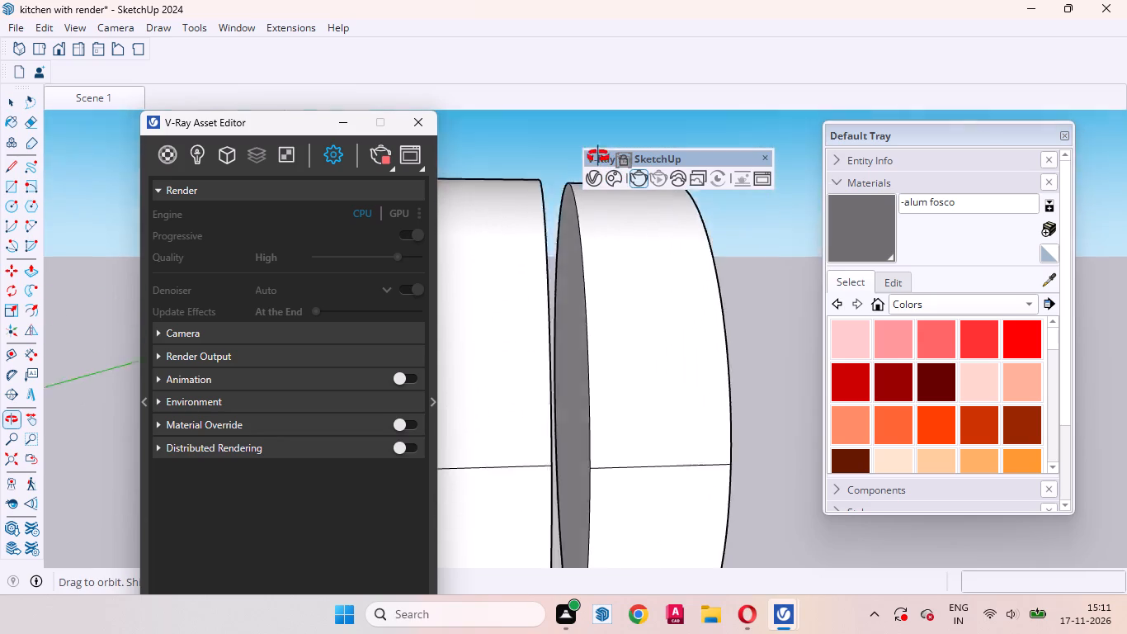
middle_drag(598, 156, 578, 154)
scroll(700, 347, down, 4)
scroll(712, 379, up, 1)
scroll(712, 383, down, 2)
scroll(631, 482, up, 2)
scroll(588, 430, down, 2)
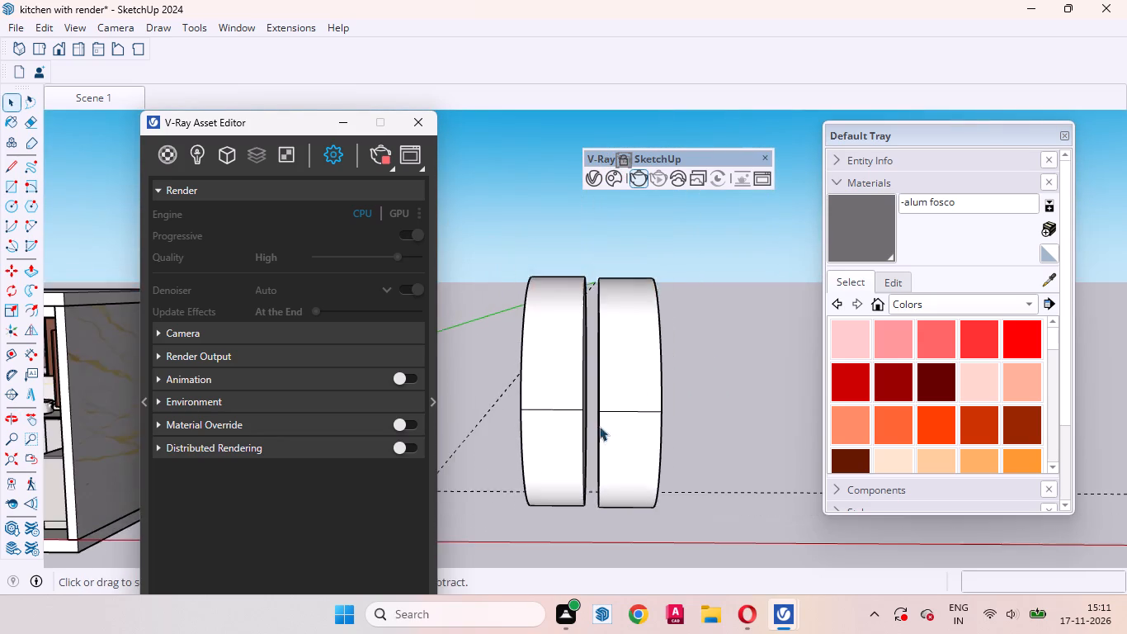
scroll(599, 426, down, 5)
middle_drag(611, 466, 611, 419)
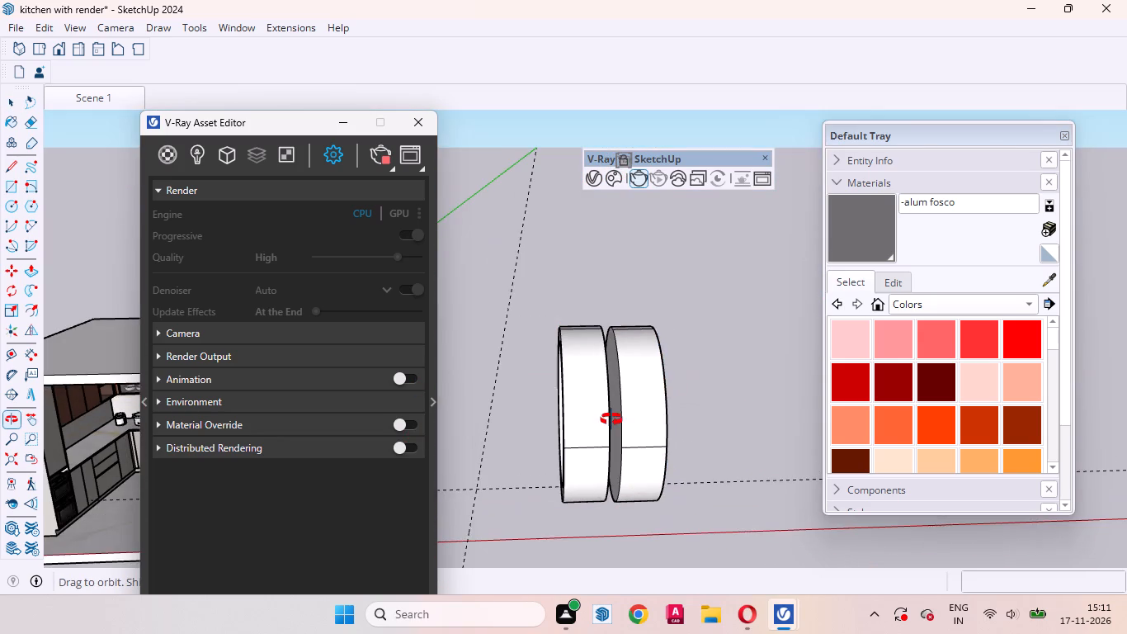
middle_drag(611, 419, 630, 520)
click(601, 389)
scroll(595, 448, up, 4)
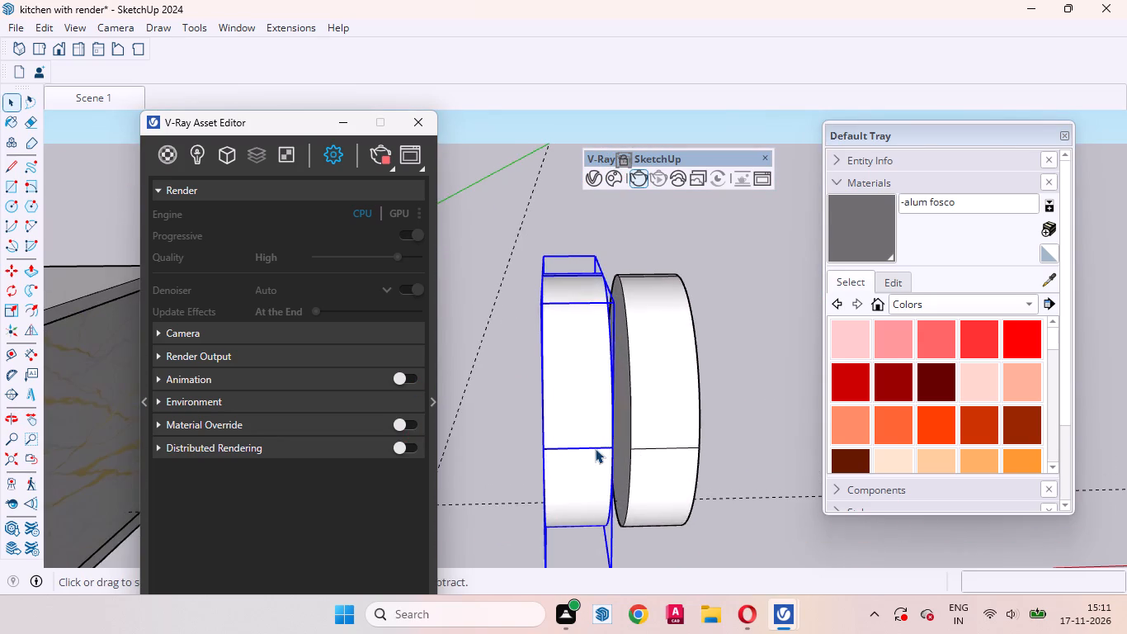
scroll(559, 393, down, 3)
scroll(648, 551, up, 3)
key(m)
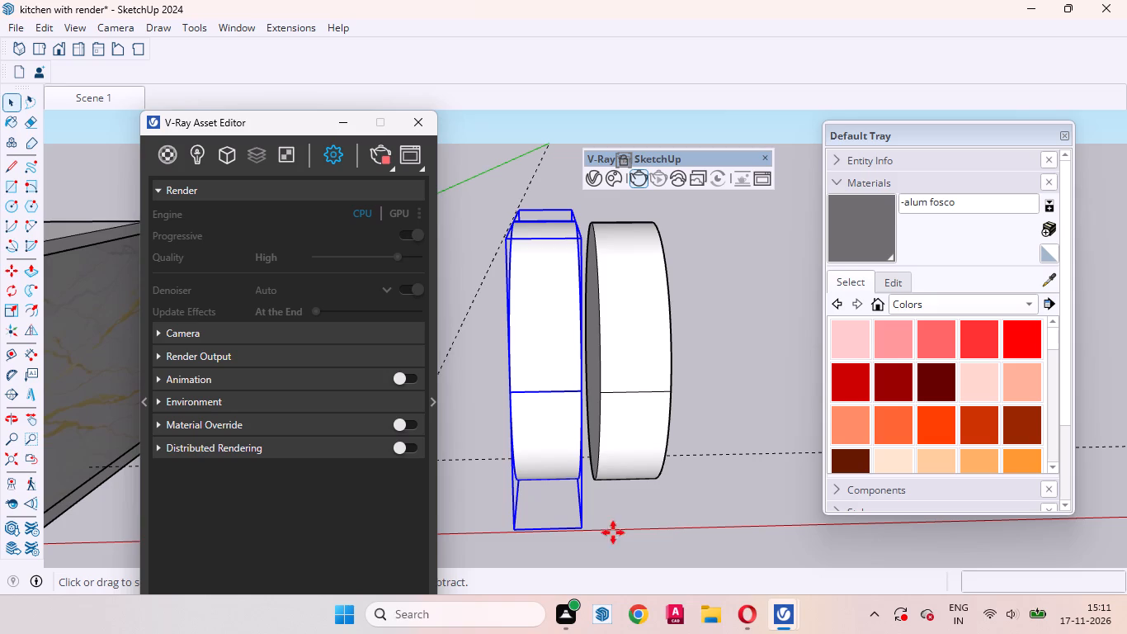
click(583, 534)
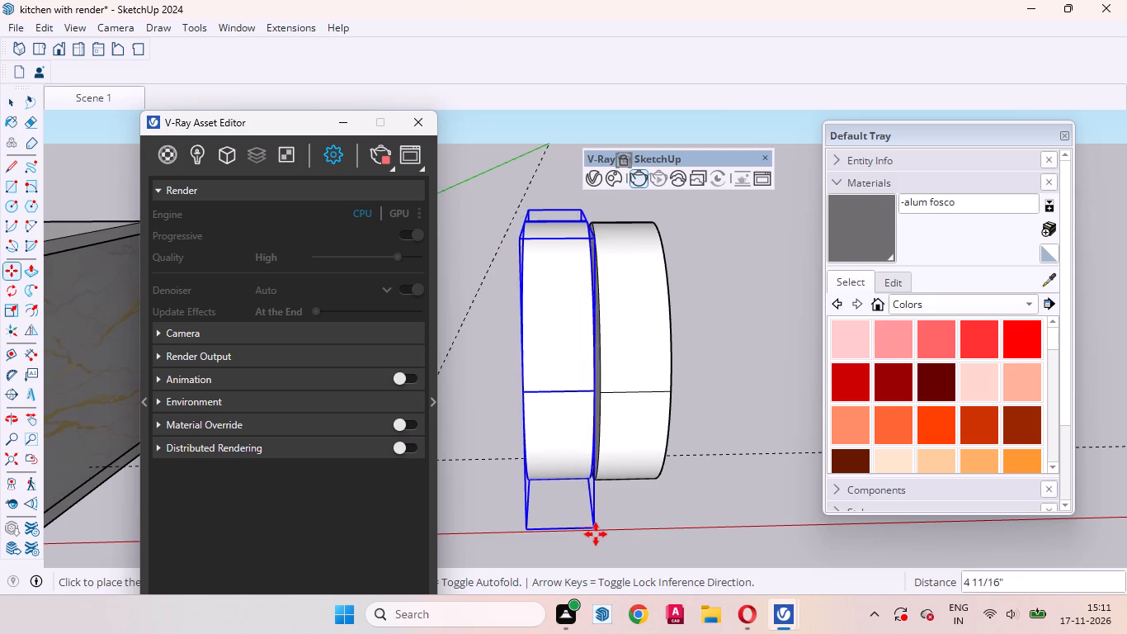
click(601, 534)
key(space)
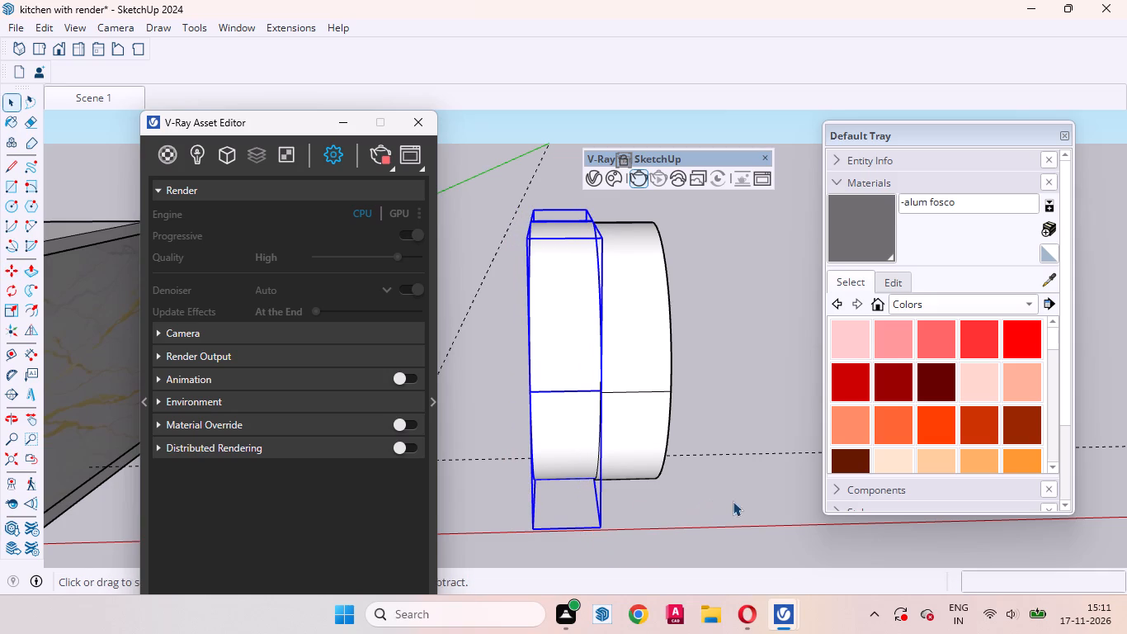
click(733, 501)
Lower the disc nearer the kitchen about 1" so its bottom edge lines up with the adjoining disc.
scroll(599, 341, up, 12)
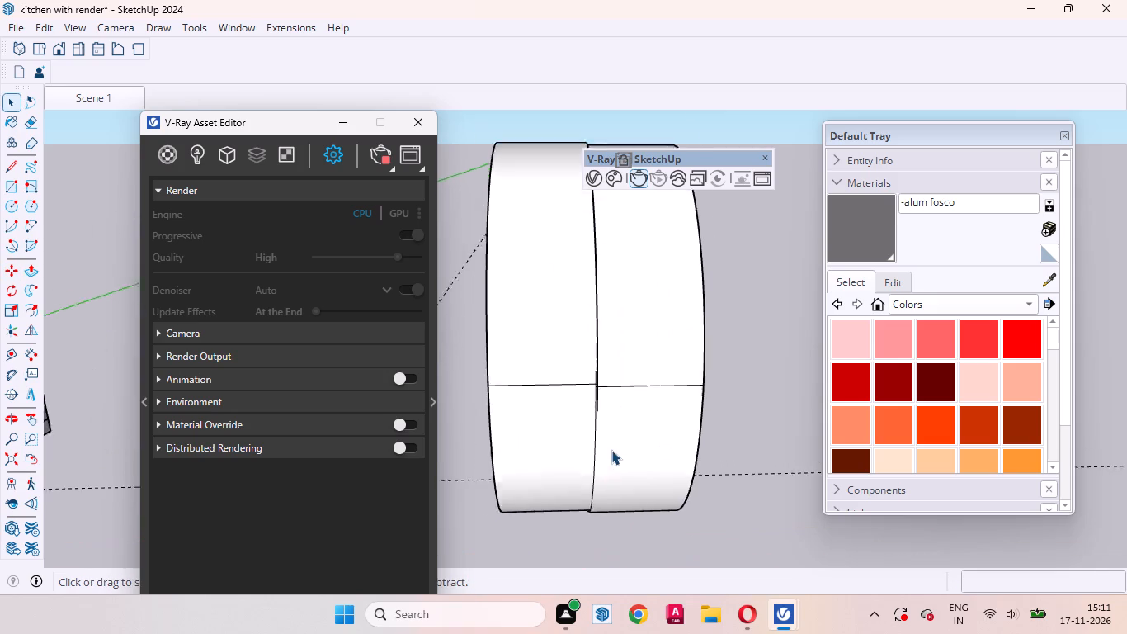
scroll(611, 450, up, 1)
middle_drag(620, 528, 615, 434)
scroll(574, 453, up, 9)
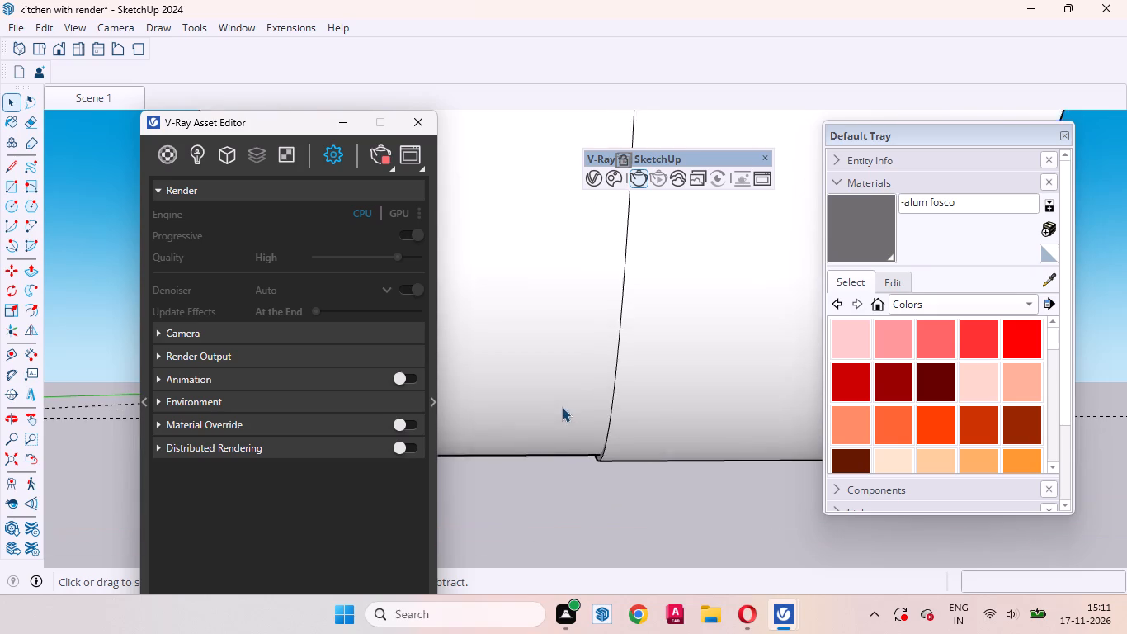
scroll(562, 407, up, 1)
click(568, 390)
key(m)
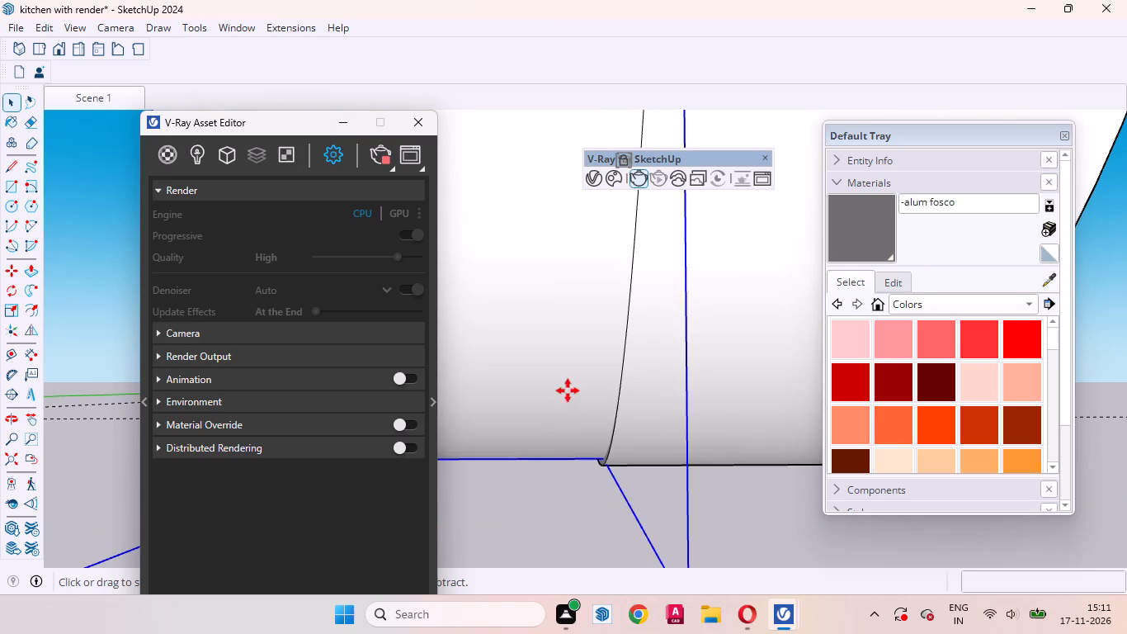
click(568, 384)
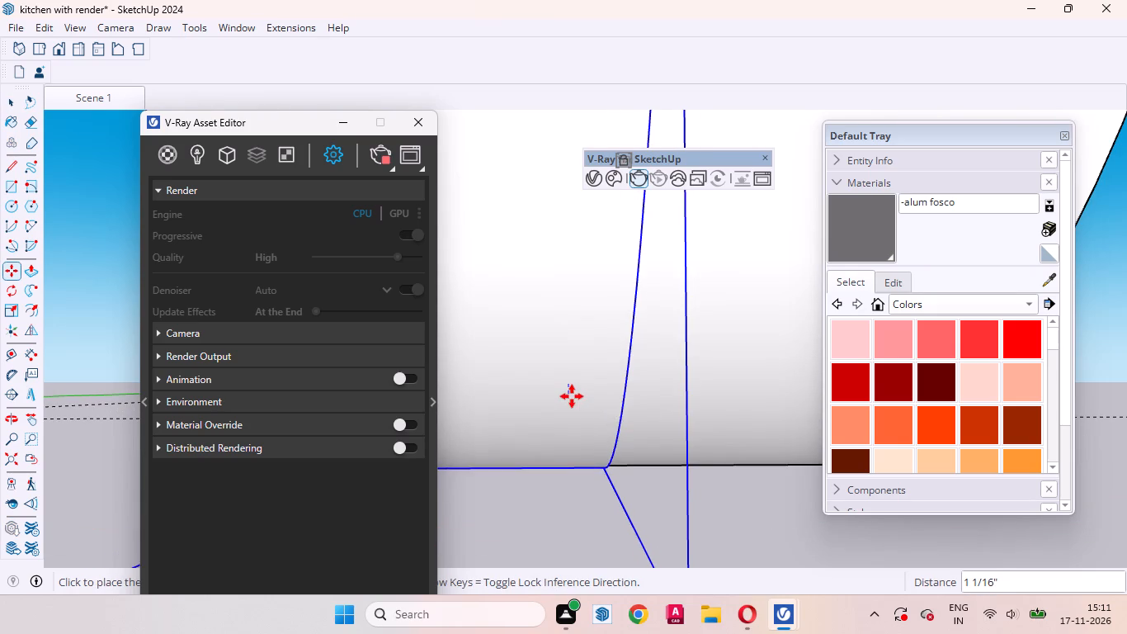
click(572, 394)
key(space)
click(566, 509)
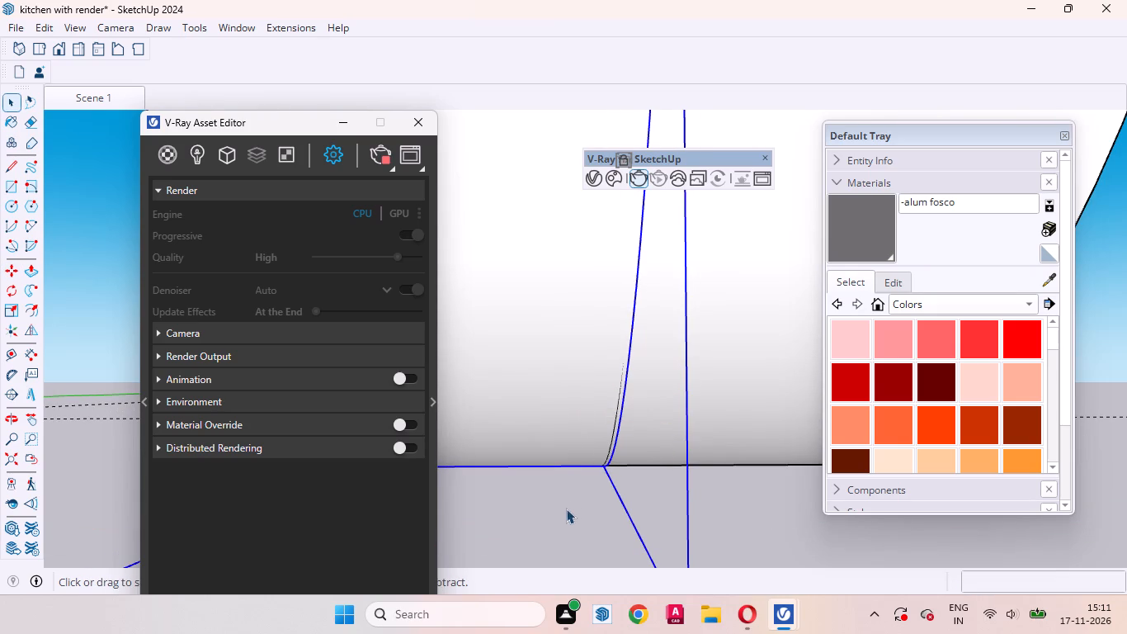
Nudge the disc farther from the kitchen slightly to align it with the adjoining disc at their shared seam.
scroll(636, 440, up, 7)
middle_drag(649, 459, 635, 390)
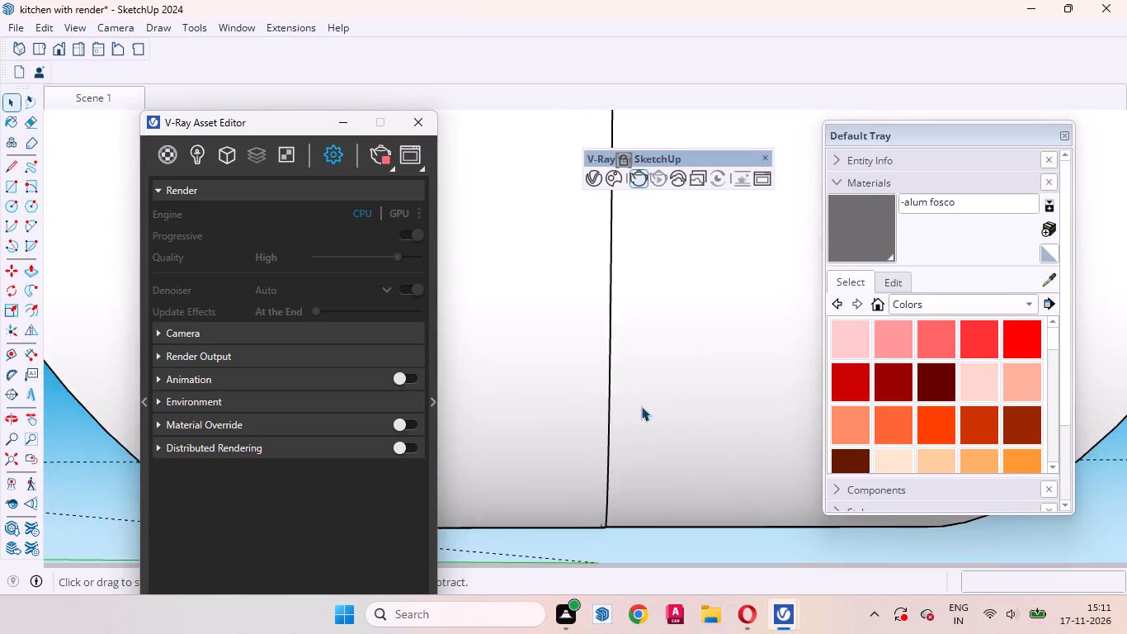
scroll(652, 444, down, 20)
scroll(652, 444, down, 10)
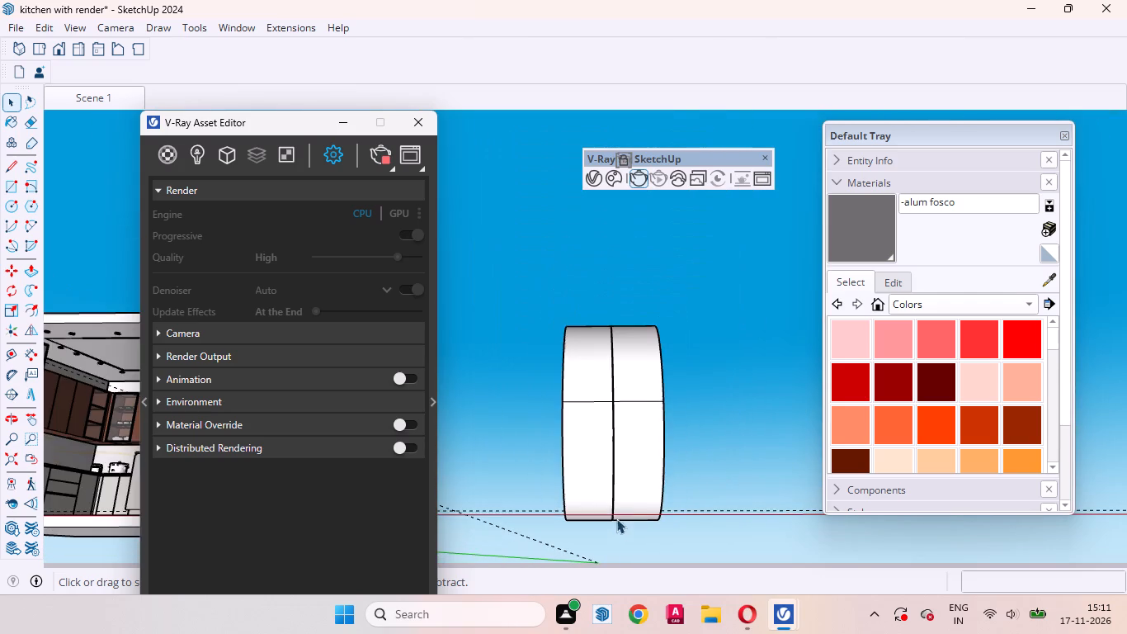
middle_drag(634, 419, 658, 623)
scroll(655, 458, up, 7)
click(644, 404)
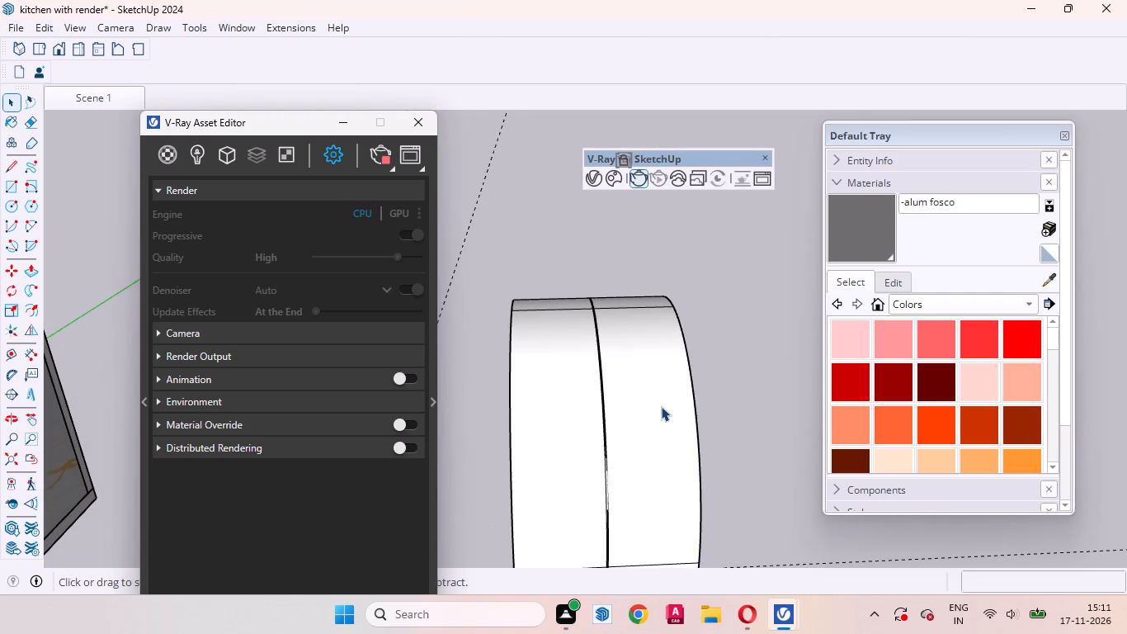
key(m)
scroll(639, 466, up, 12)
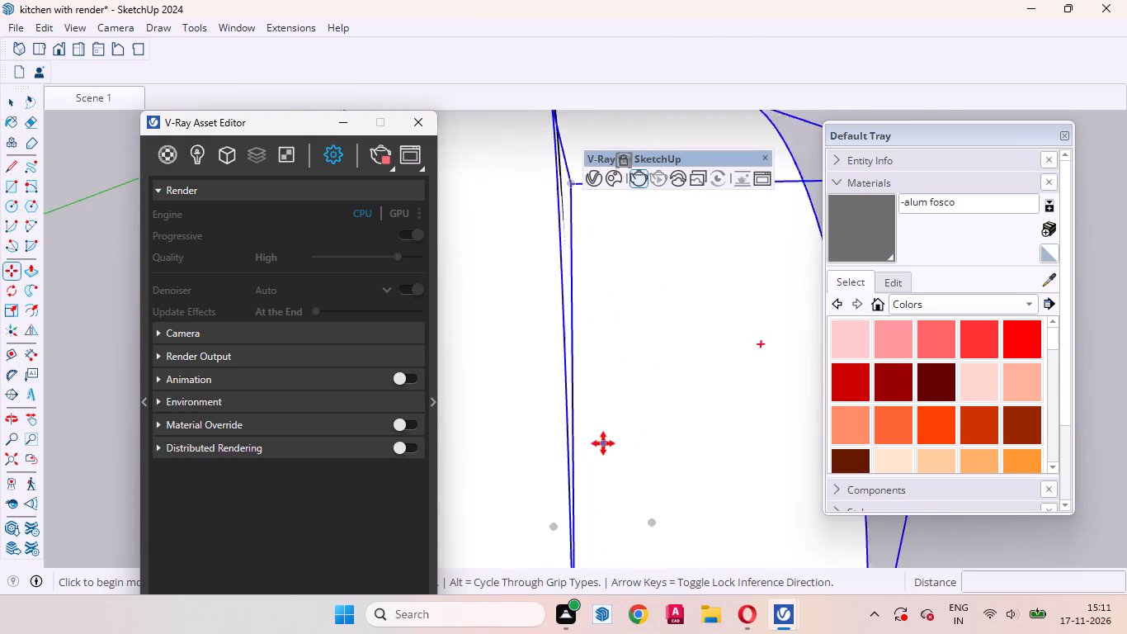
click(604, 443)
click(609, 442)
key(space)
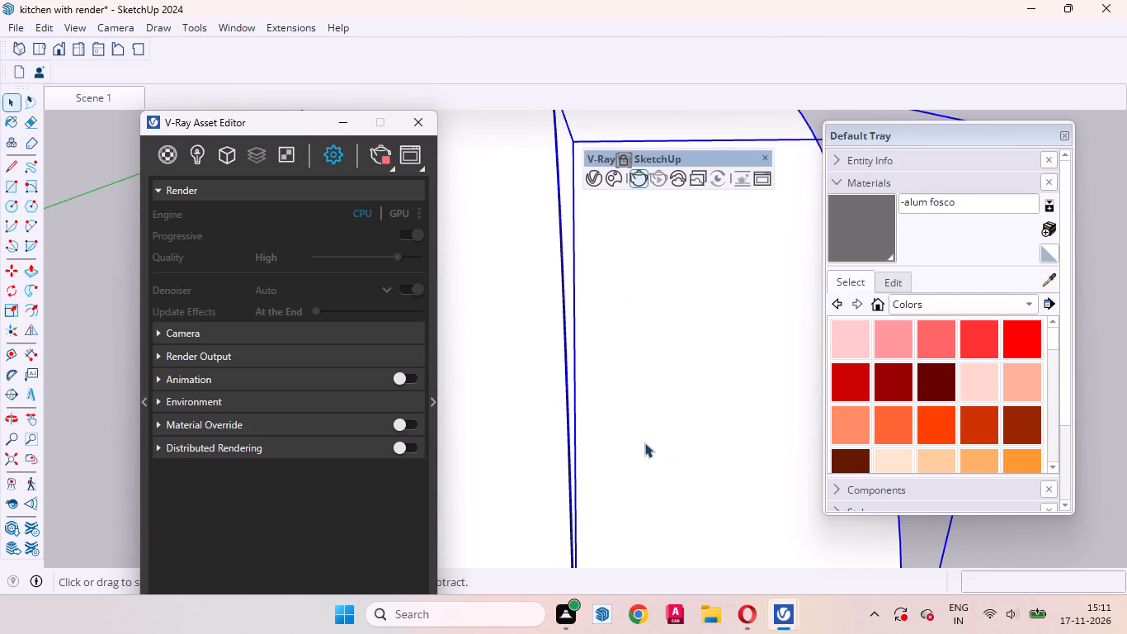
click(644, 442)
click(555, 453)
scroll(606, 450, down, 12)
click(776, 415)
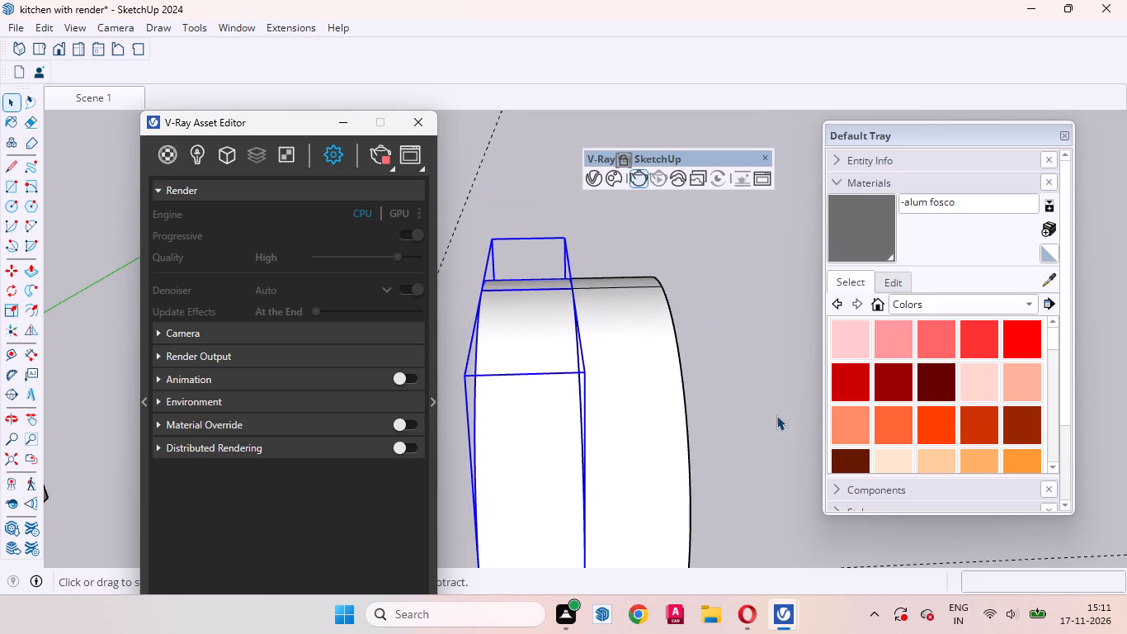
scroll(606, 430, down, 2)
scroll(604, 430, up, 1)
scroll(603, 429, down, 6)
middle_drag(681, 516, 410, 460)
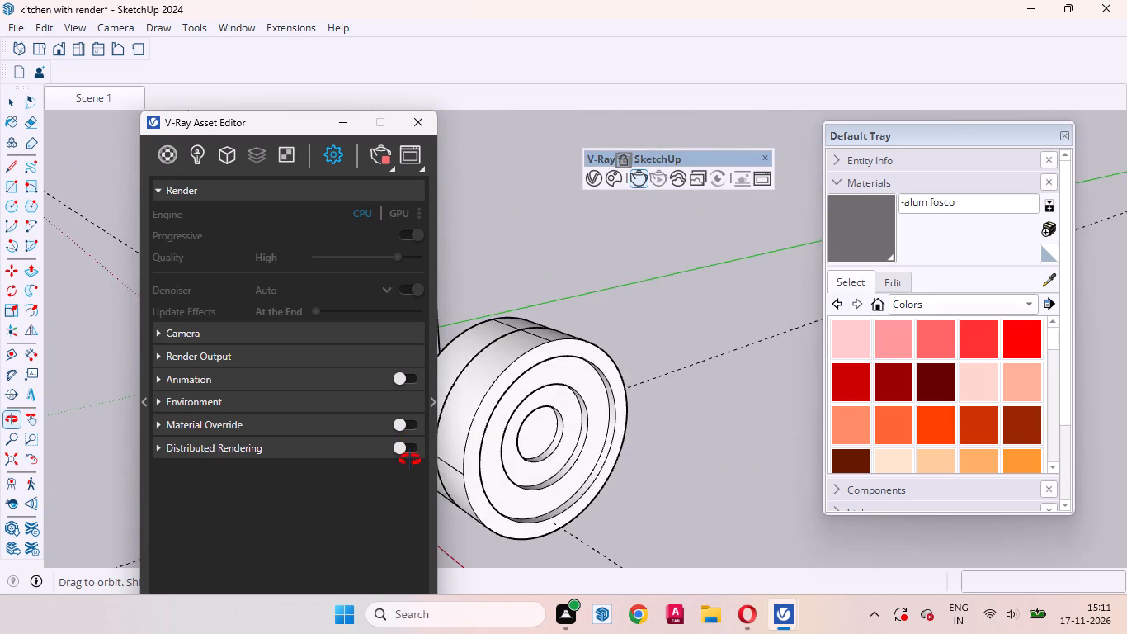
middle_drag(410, 460, 640, 448)
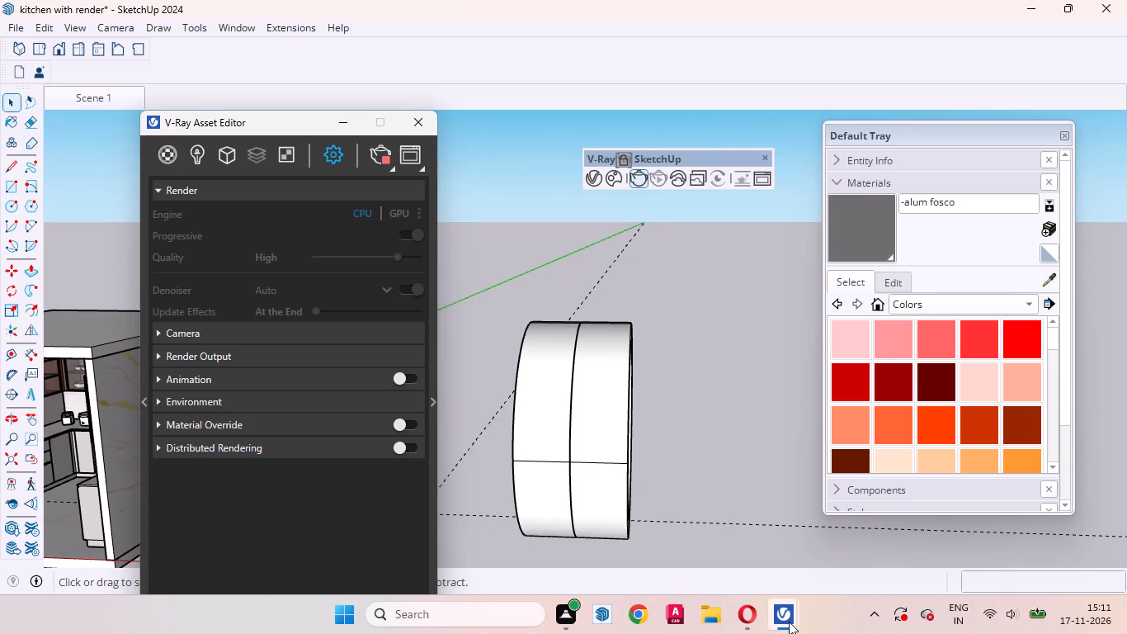
Switch to the V-Ray Frame Buffer and open the render log to examine its messages.
click(757, 553)
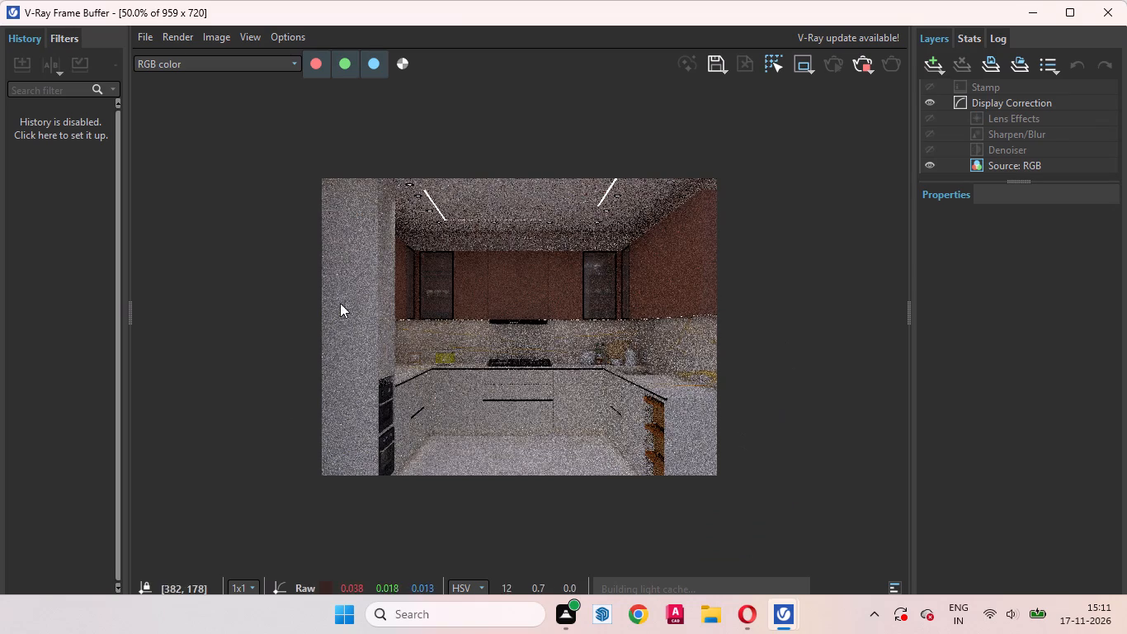
click(898, 582)
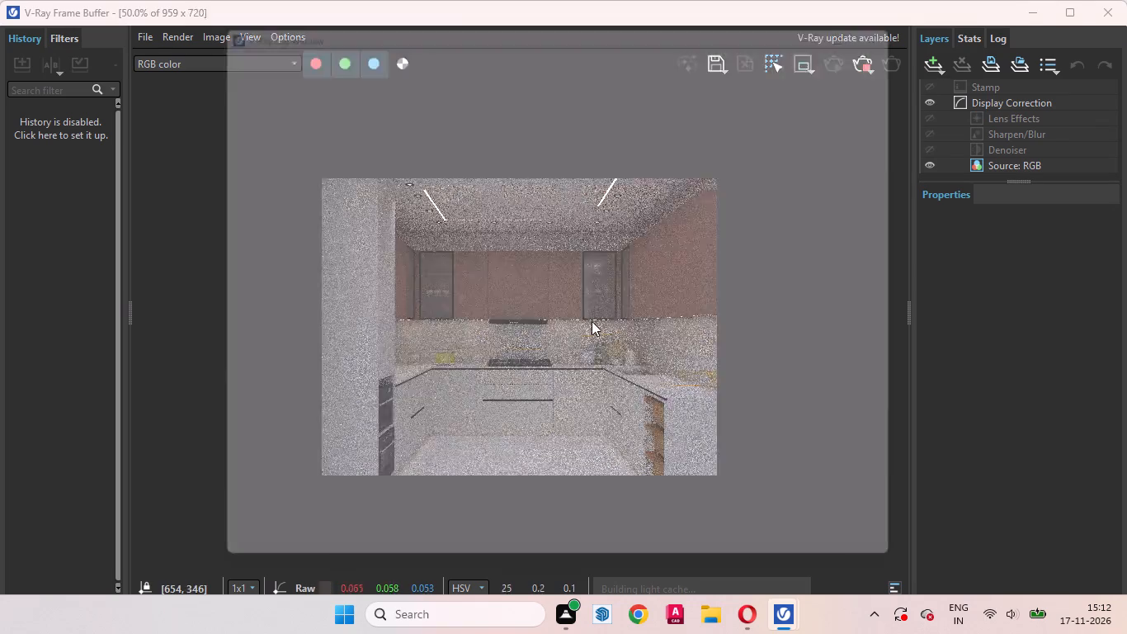
scroll(636, 343, down, 11)
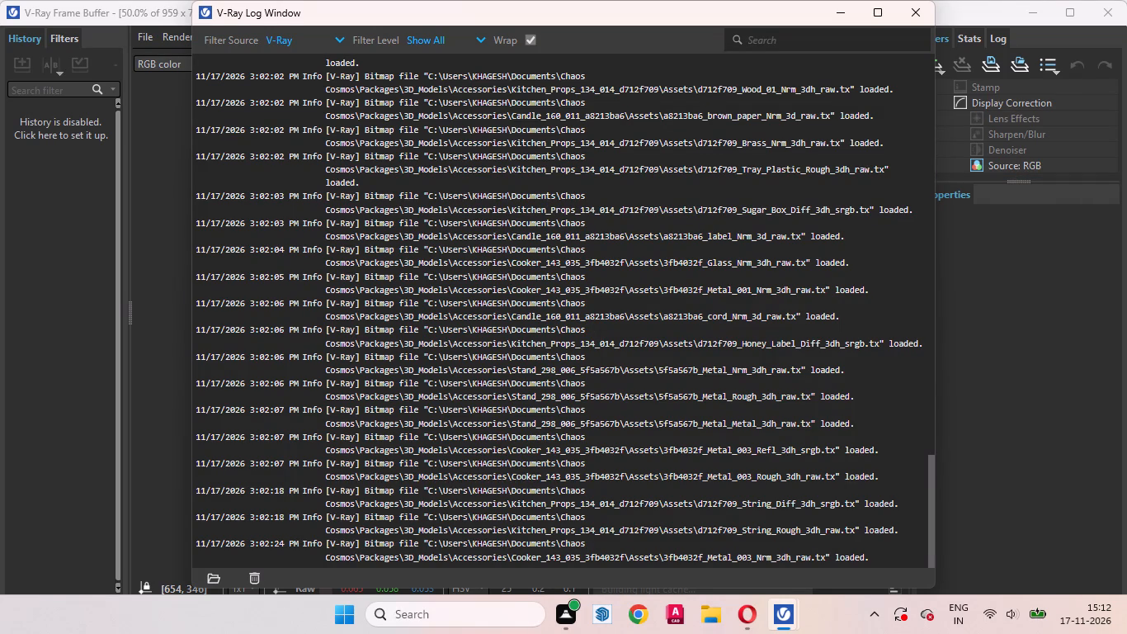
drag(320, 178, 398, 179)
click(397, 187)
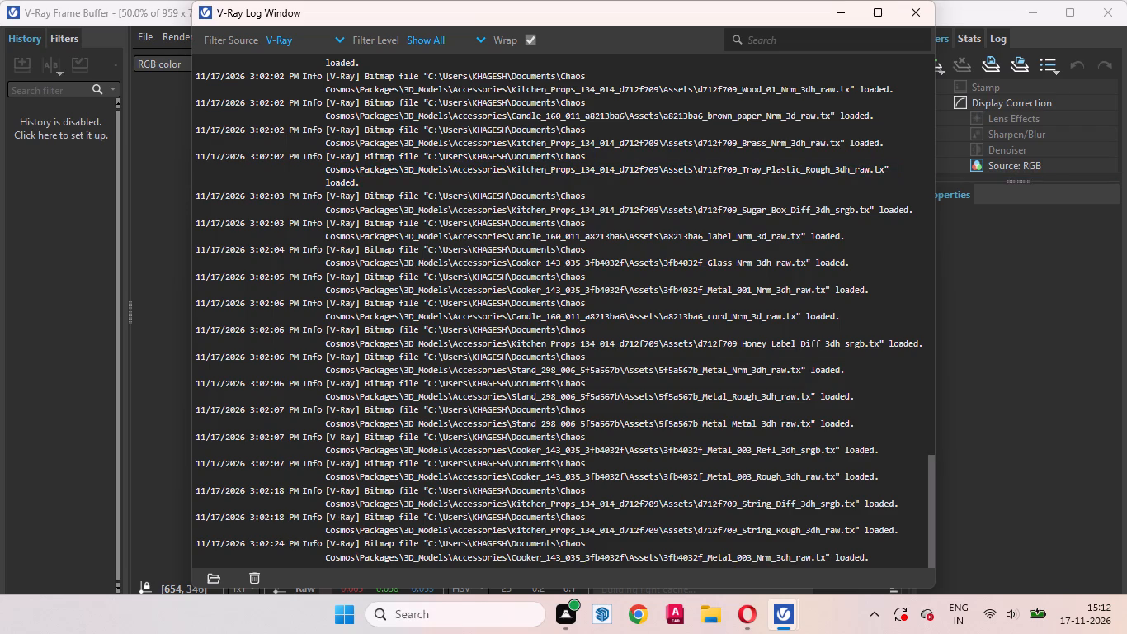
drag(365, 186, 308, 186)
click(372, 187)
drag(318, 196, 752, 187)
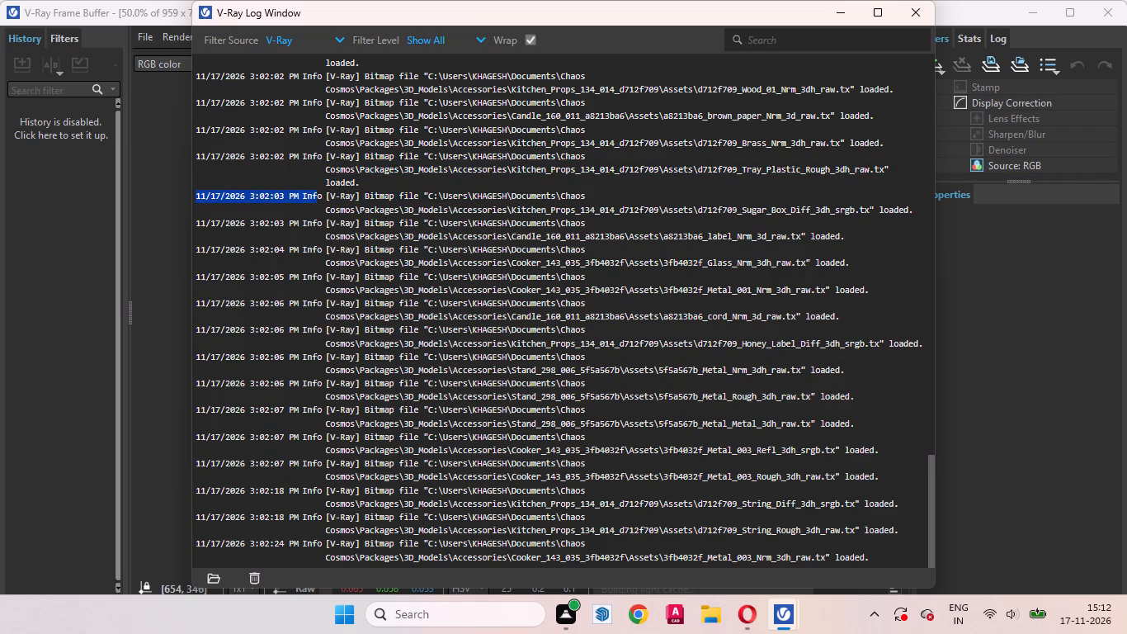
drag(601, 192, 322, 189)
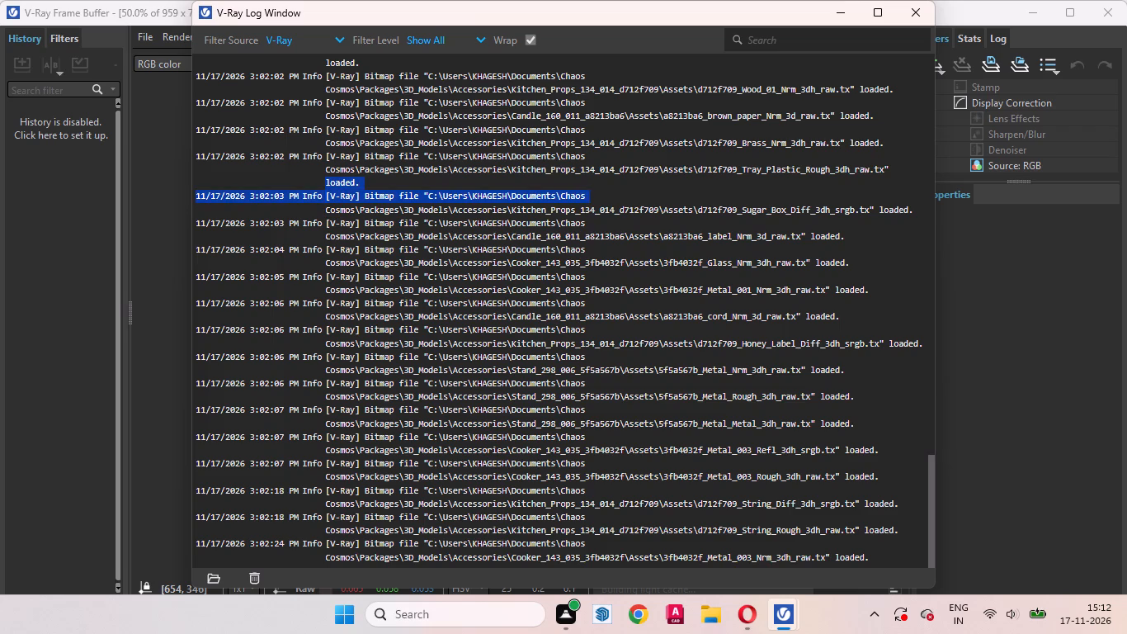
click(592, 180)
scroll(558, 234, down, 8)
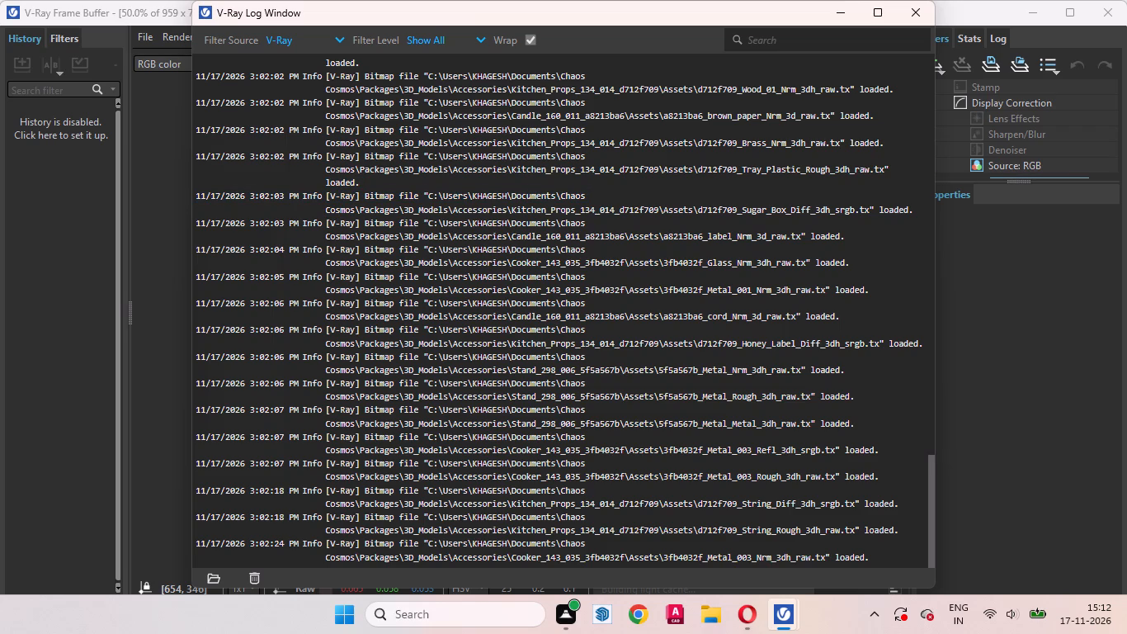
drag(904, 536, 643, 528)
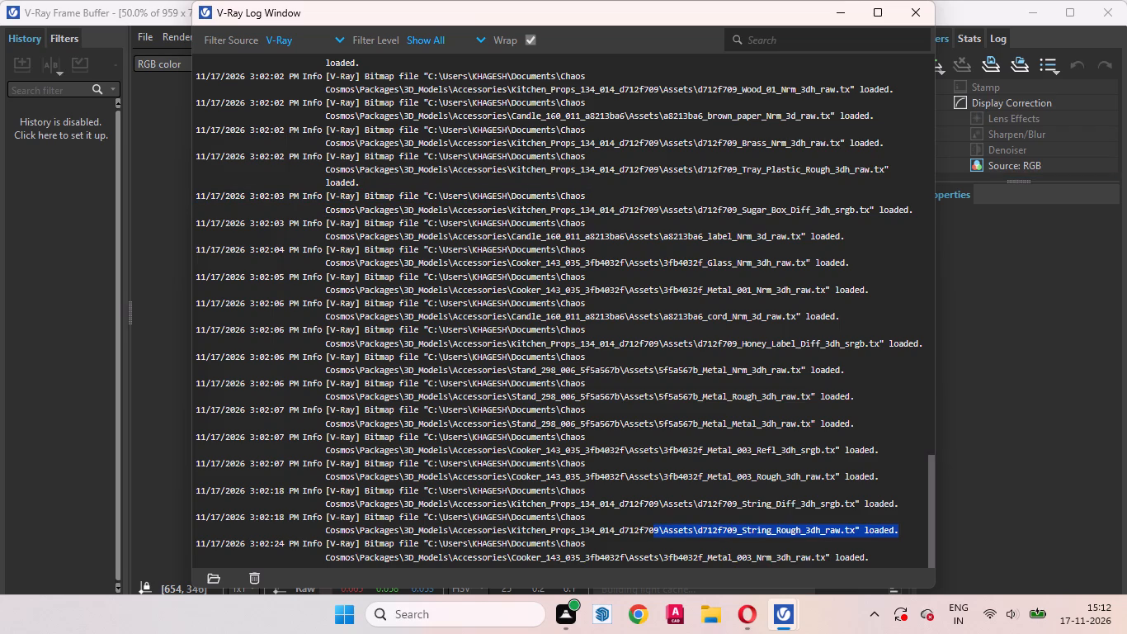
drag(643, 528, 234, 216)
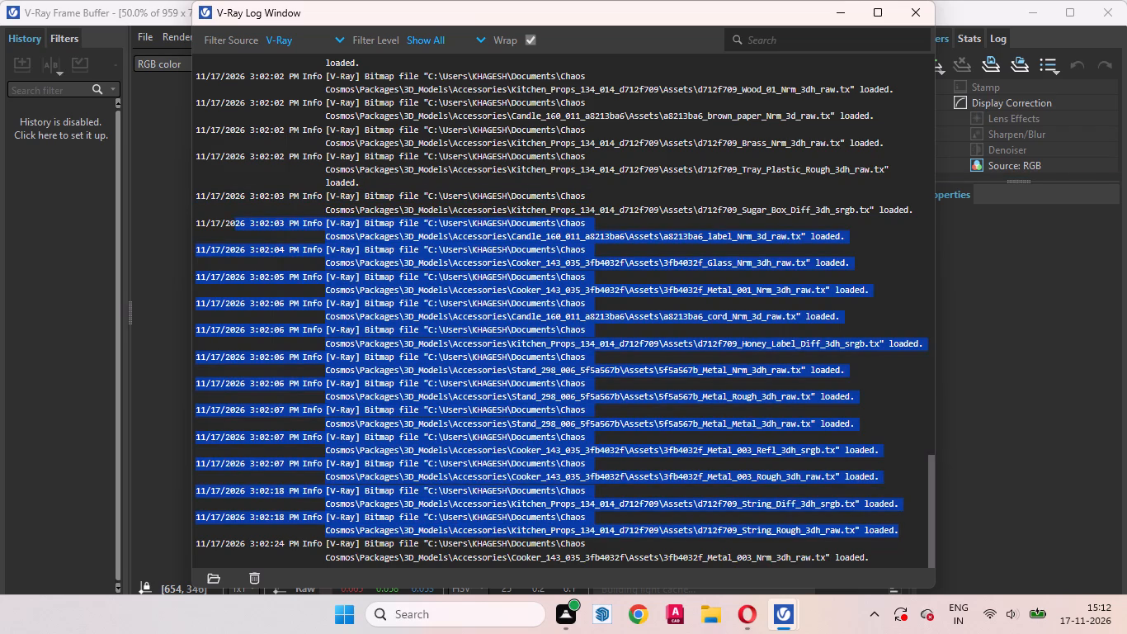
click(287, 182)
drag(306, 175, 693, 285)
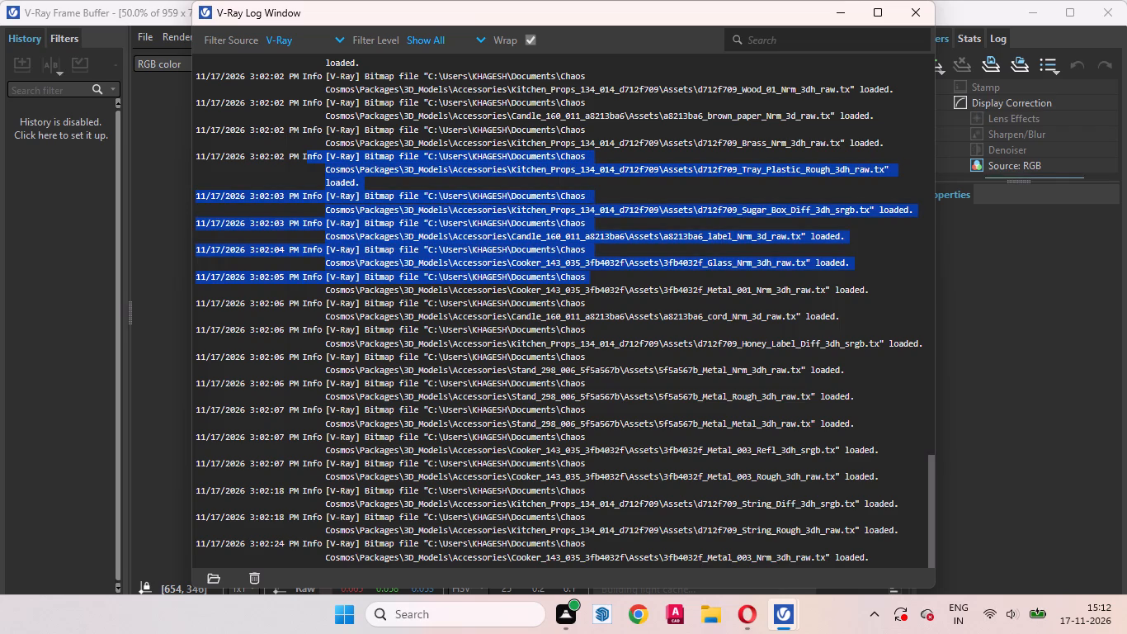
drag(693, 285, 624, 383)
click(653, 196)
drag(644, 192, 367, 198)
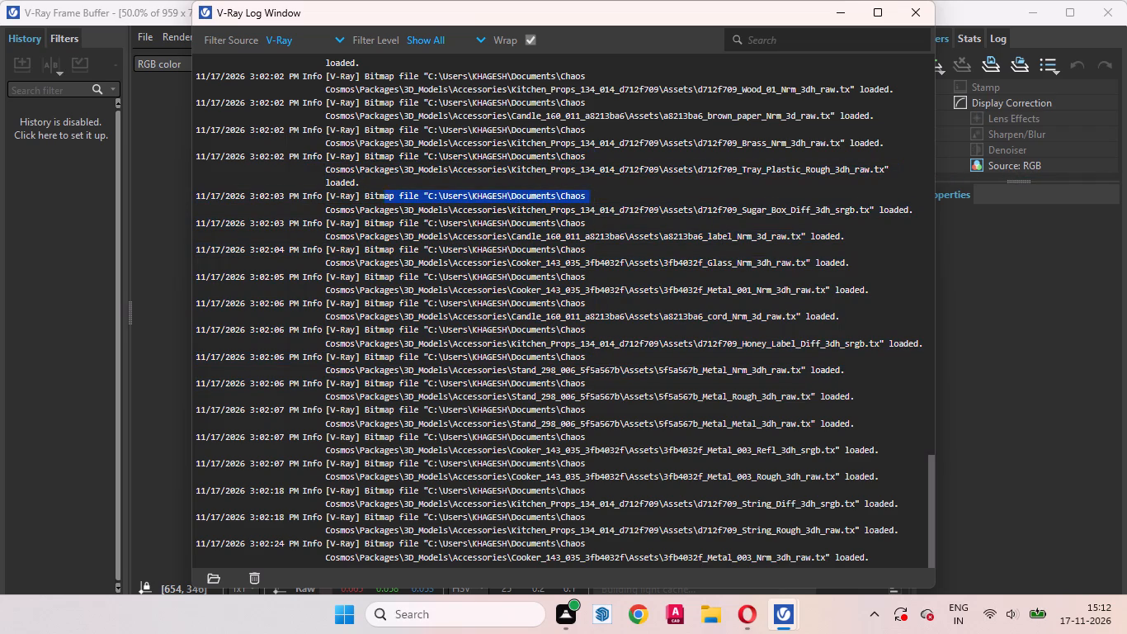
Examine the bitmap-loading entries in the V-Ray render log, and close the log window.
drag(367, 198, 192, 77)
click(351, 281)
drag(237, 210, 436, 195)
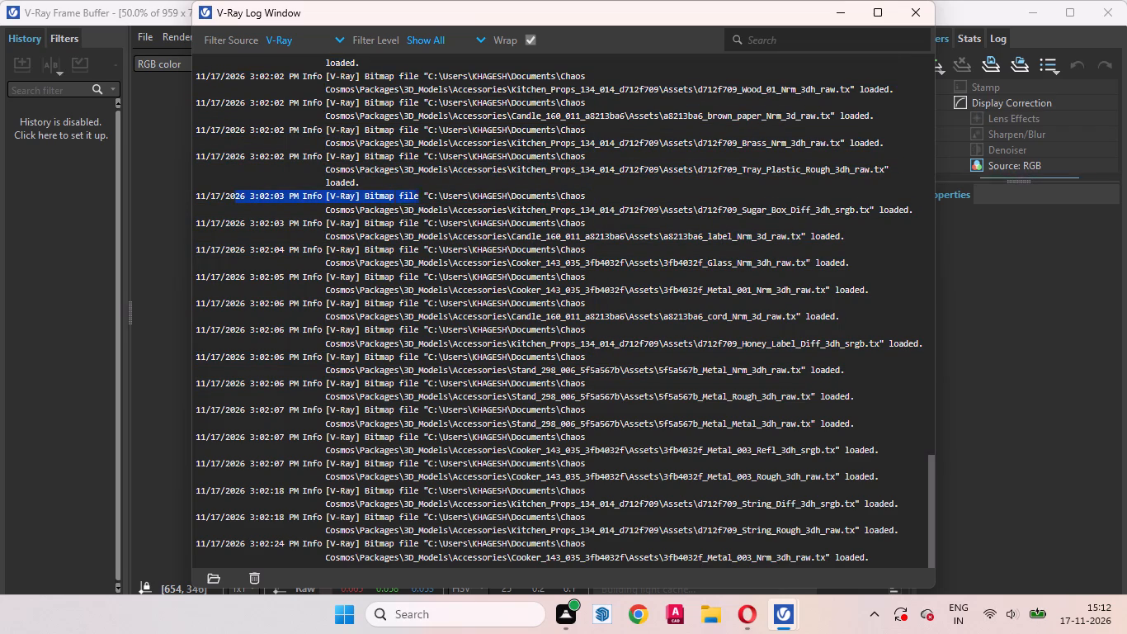
drag(436, 195, 469, 475)
click(546, 319)
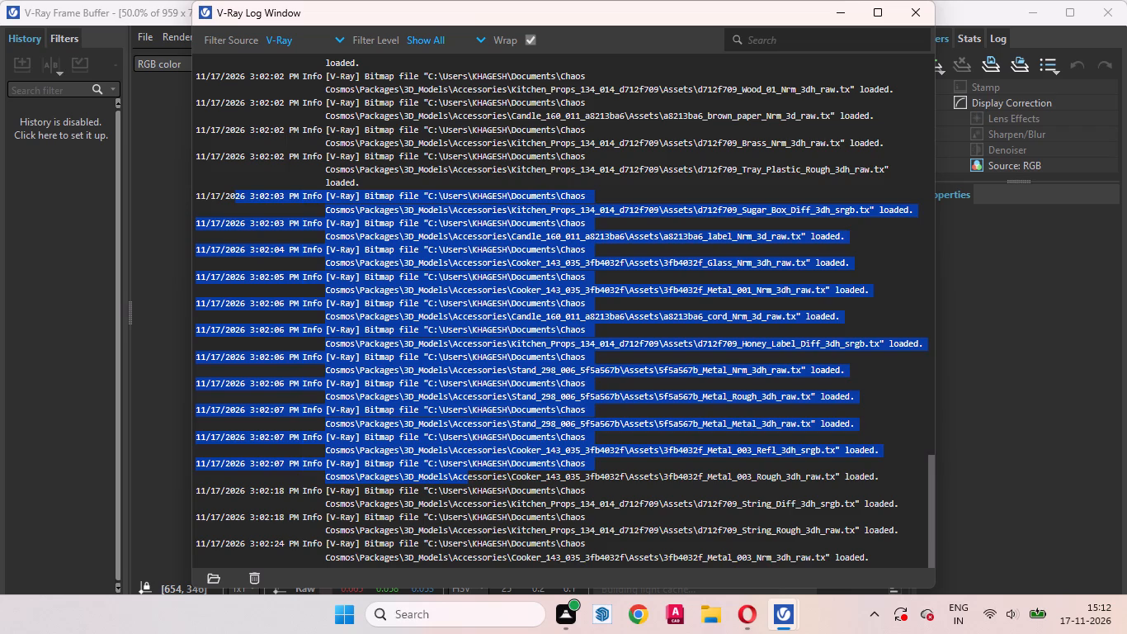
click(658, 189)
drag(601, 196, 240, 192)
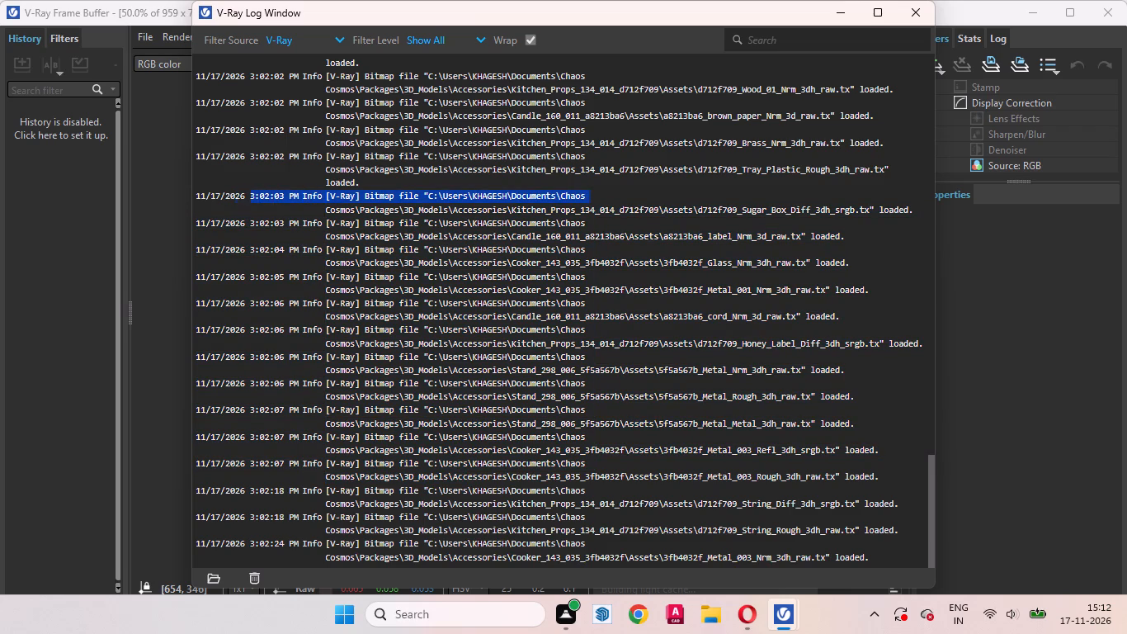
drag(240, 192, 196, 199)
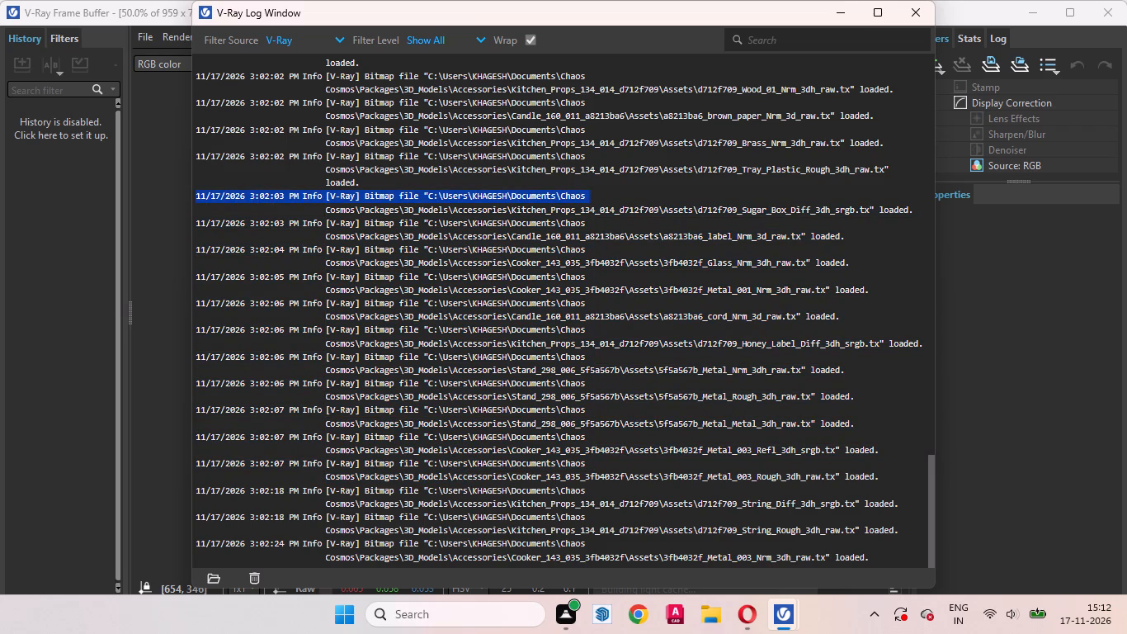
click(312, 177)
drag(316, 184, 378, 183)
click(417, 186)
drag(392, 188, 297, 187)
click(438, 191)
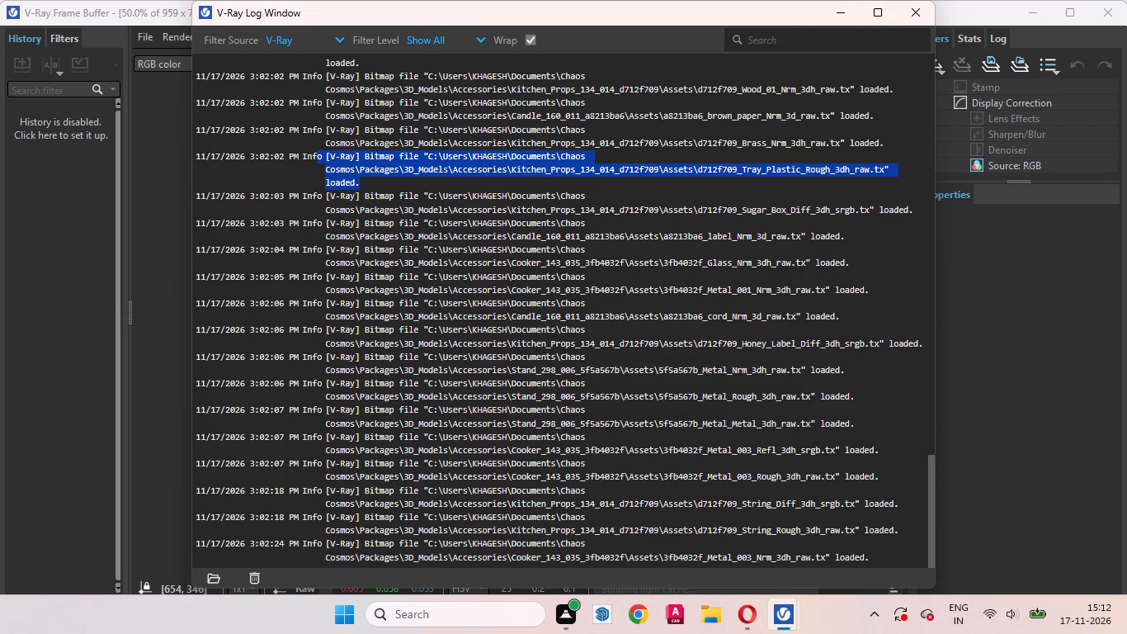
click(912, 10)
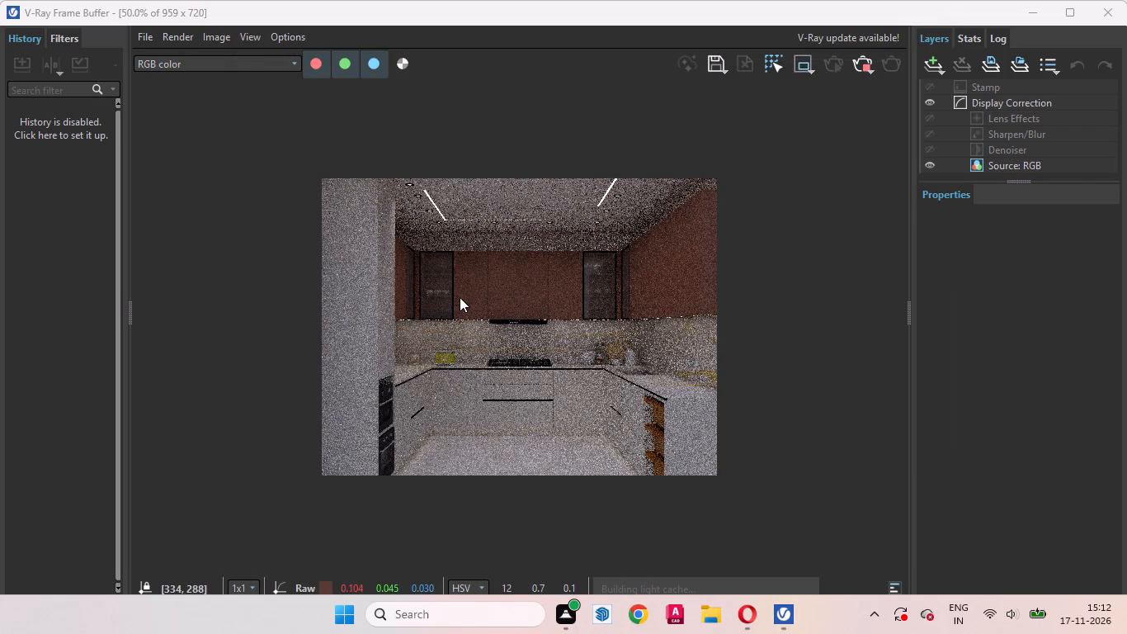
Inspect the partly rendered kitchen image up close, and minimise the frame buffer to return to the SketchUp model.
scroll(411, 422, up, 1)
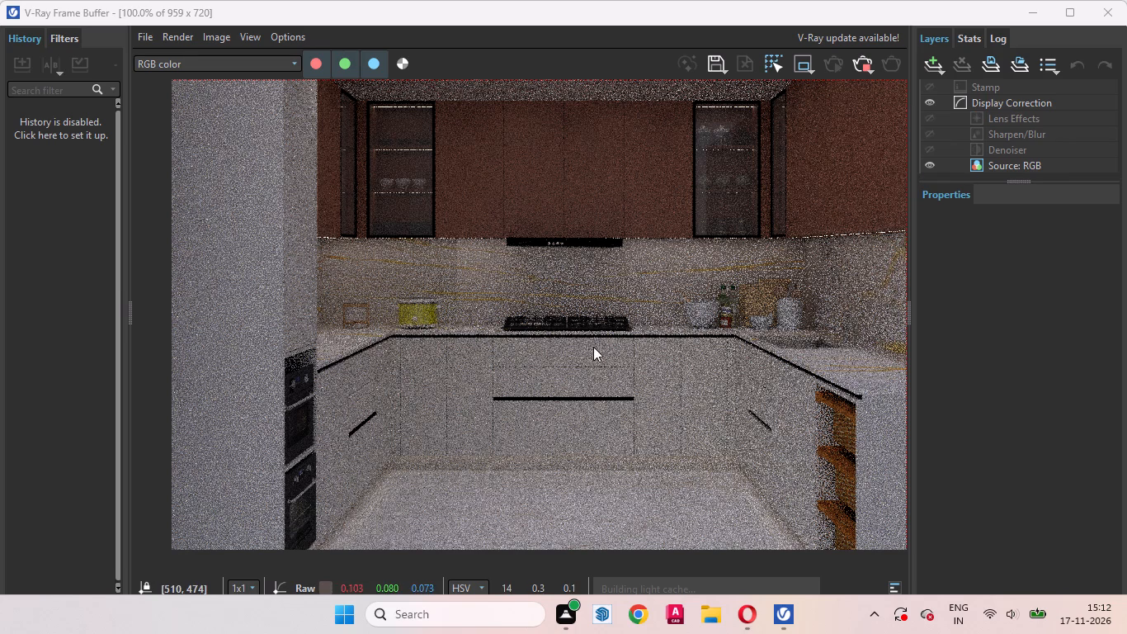
scroll(583, 364, down, 1)
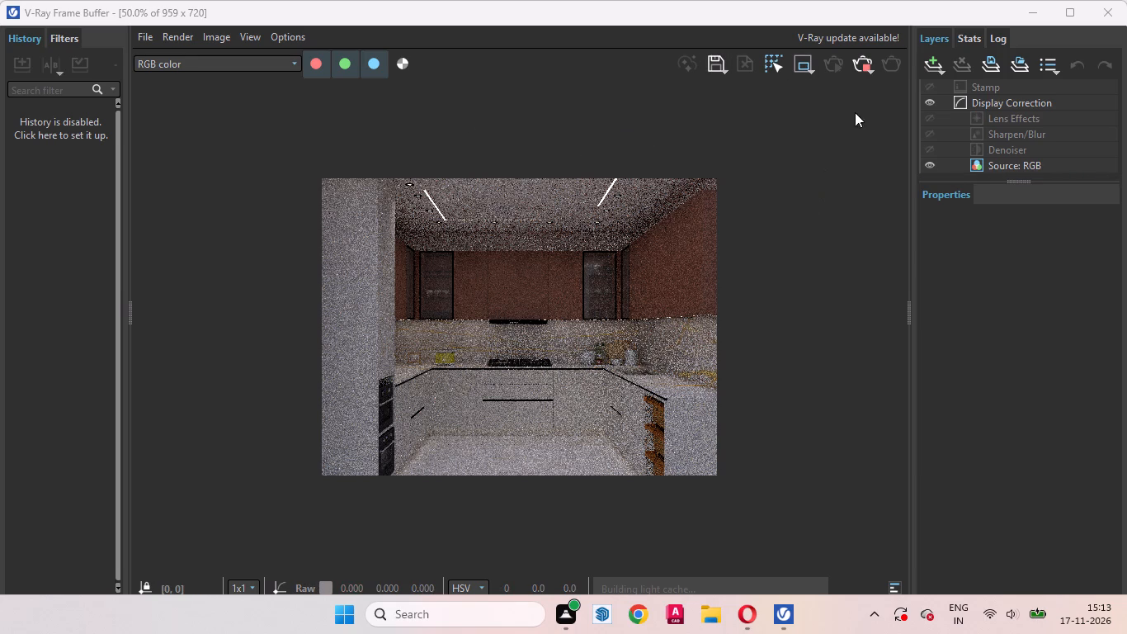
click(1035, 12)
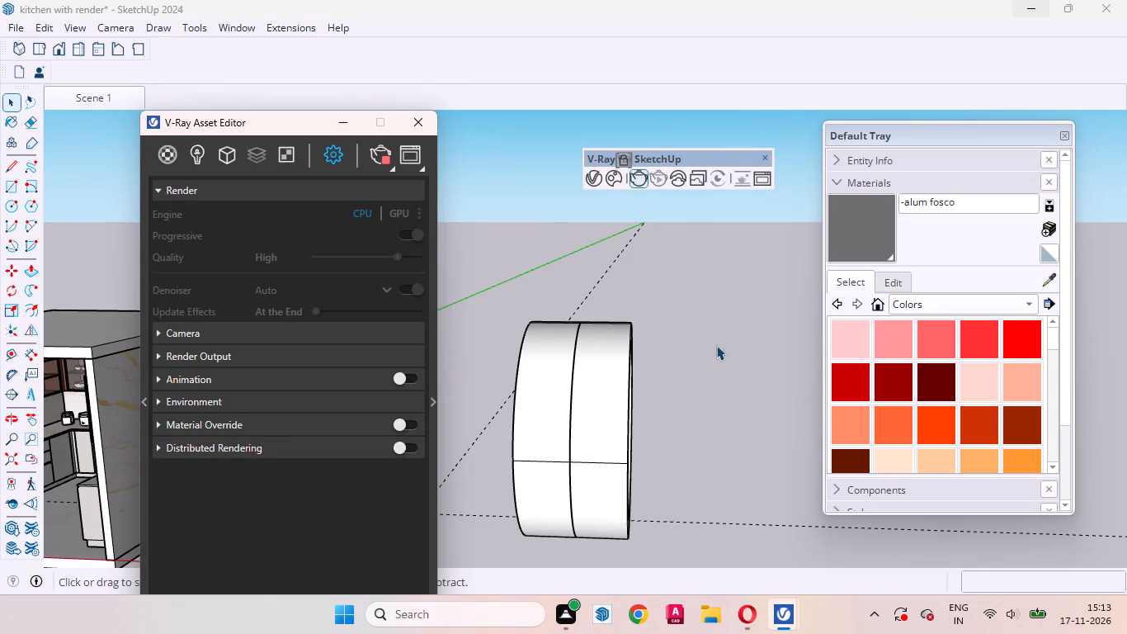
Push the centre circle of the disc nearer the kitchen inward about 1' 1 5/16" to open its central hole.
scroll(694, 389, down, 11)
middle_drag(630, 413, 691, 510)
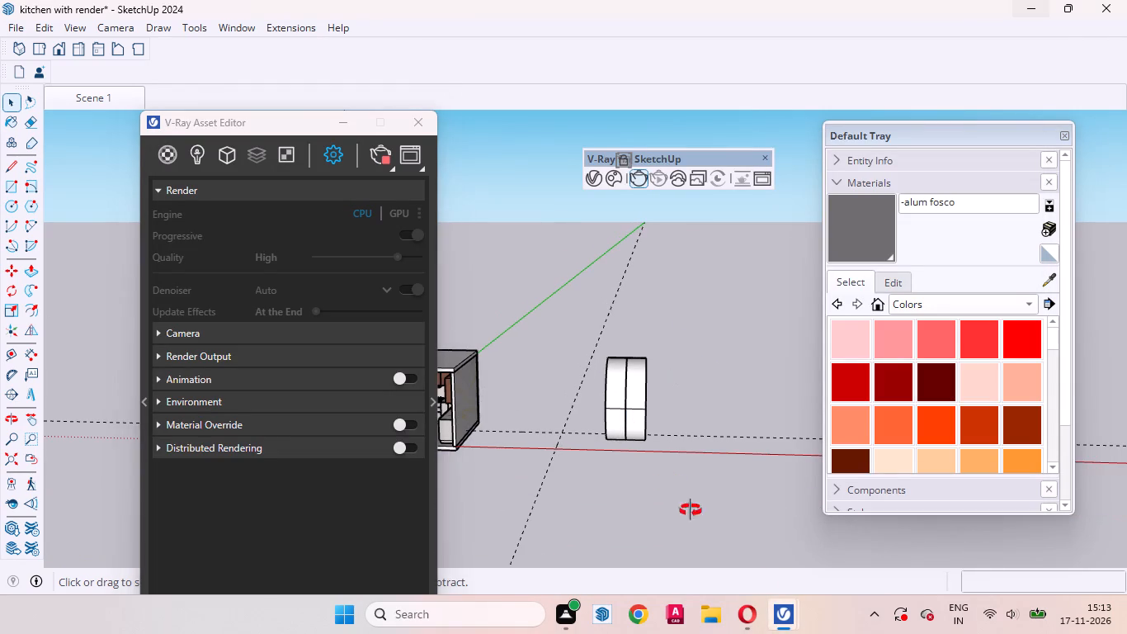
middle_drag(691, 510, 854, 603)
scroll(579, 368, up, 14)
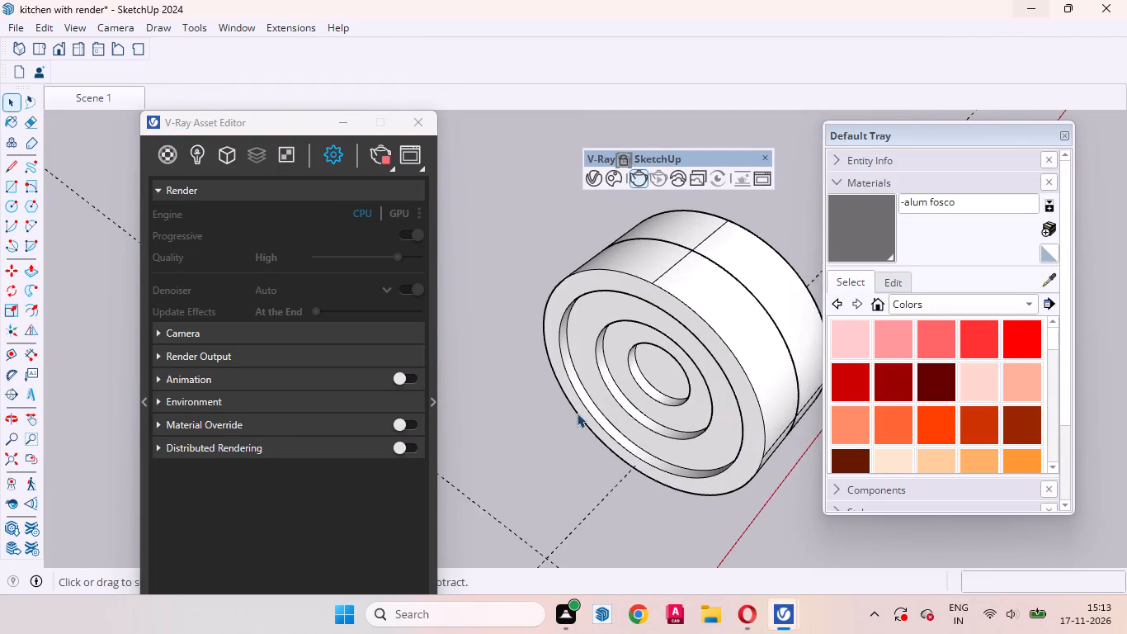
middle_drag(604, 397, 685, 324)
click(653, 360)
double_click(669, 356)
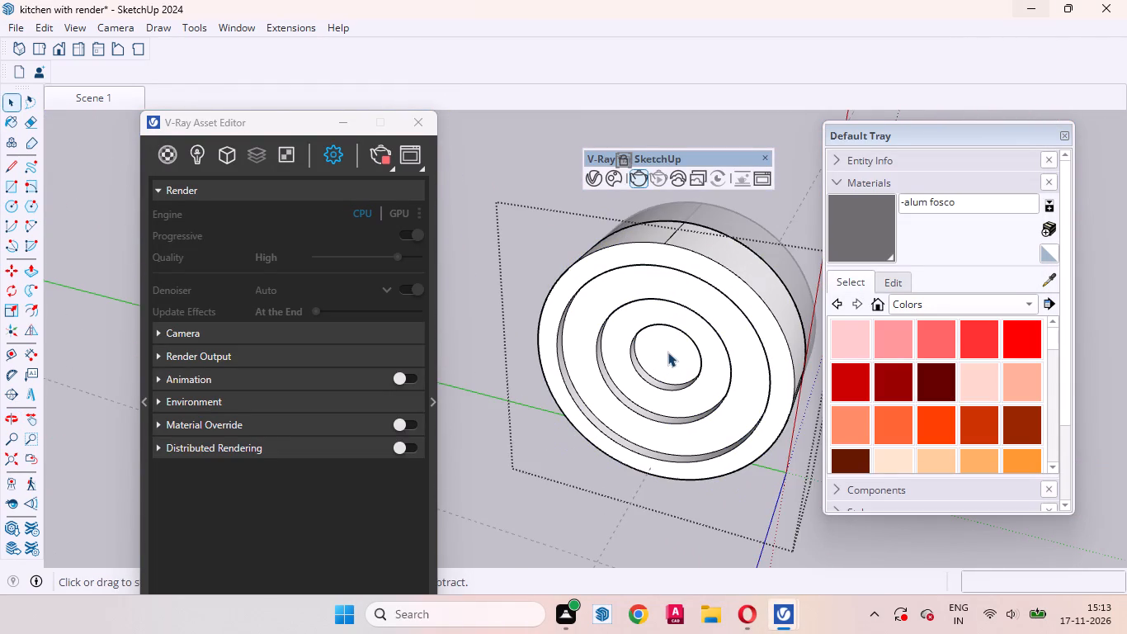
click(667, 352)
key(p)
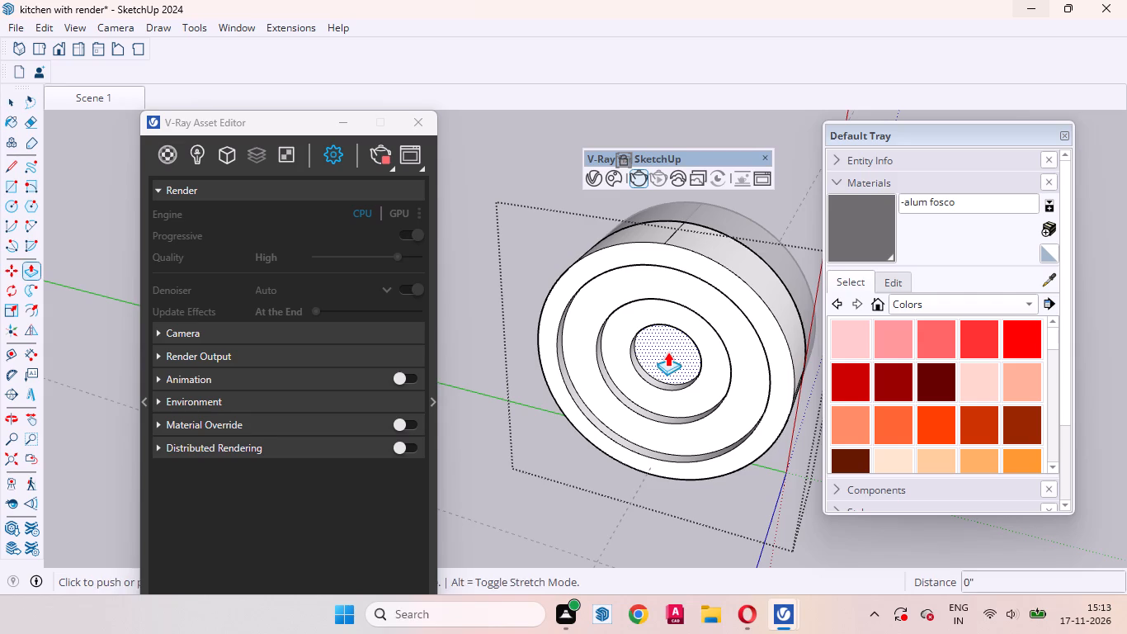
click(667, 352)
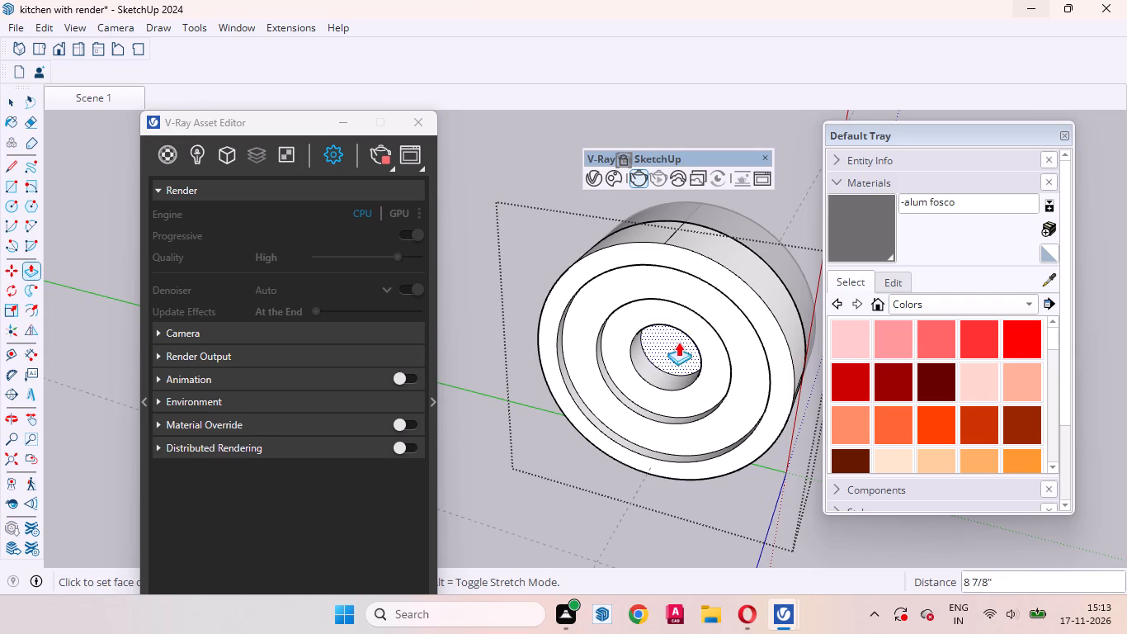
click(679, 341)
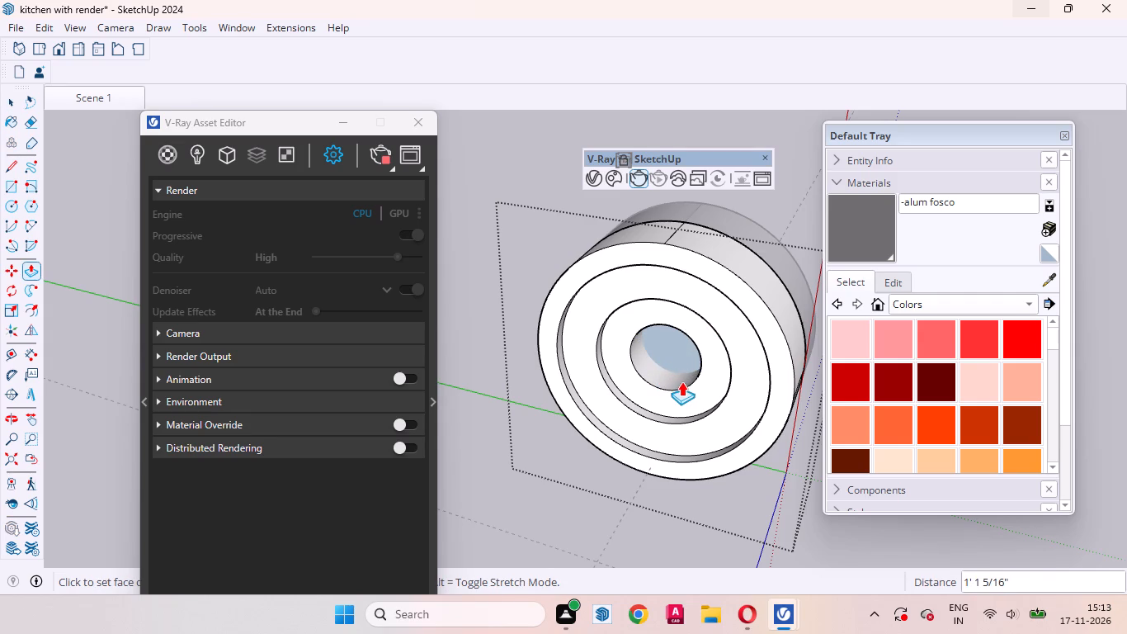
key(space)
click(637, 487)
middle_drag(704, 413, 367, 380)
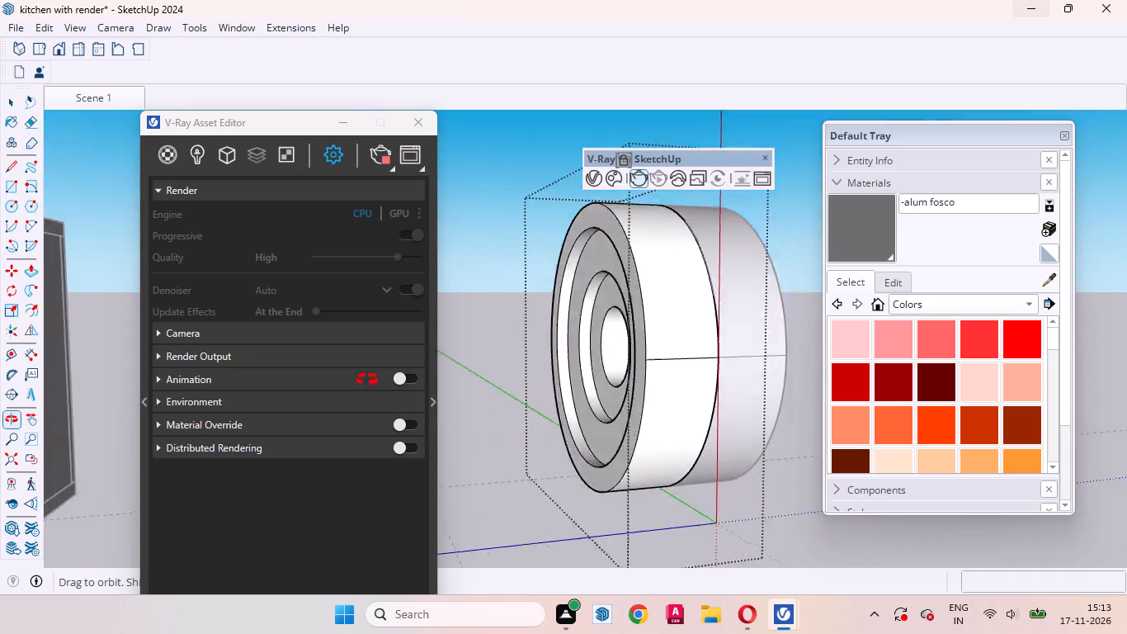
middle_drag(367, 380, 131, 486)
click(732, 472)
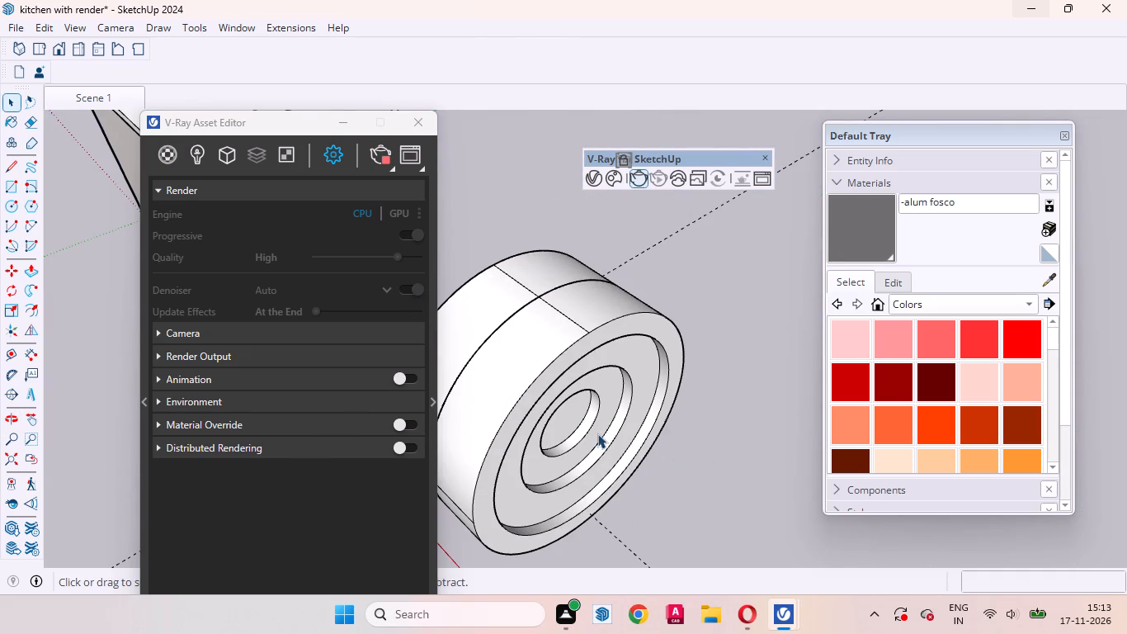
Push the centre circle of the disc farther from the kitchen inward by the same distance, completing the hole through both discs.
click(572, 427)
middle_drag(569, 423, 501, 301)
scroll(812, 572, down, 1)
scroll(828, 589, up, 1)
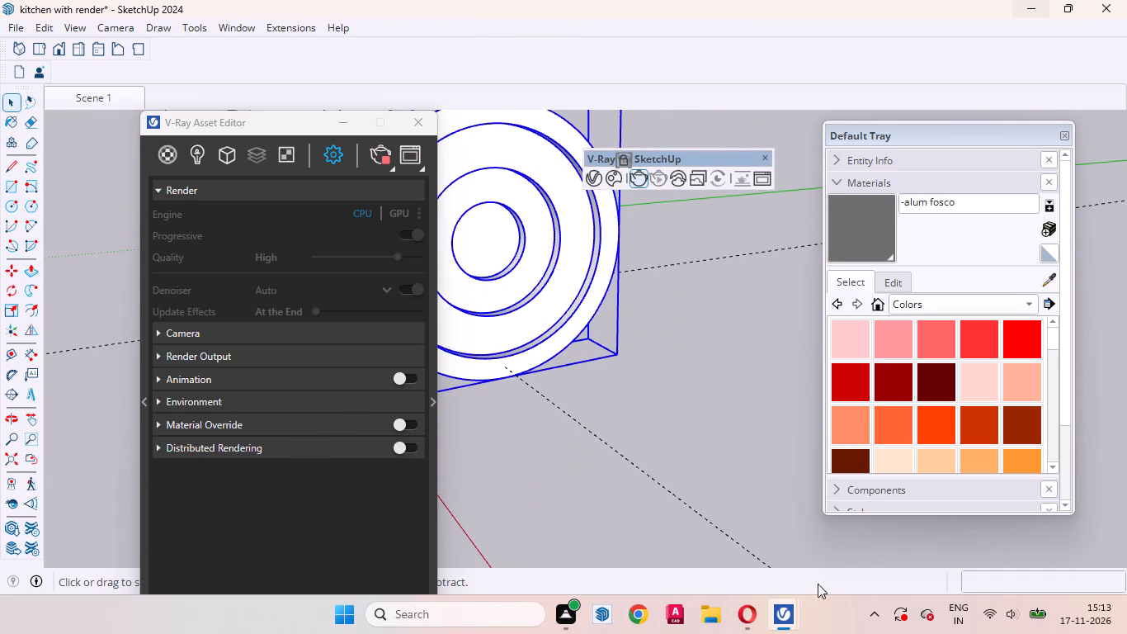
scroll(566, 444, down, 8)
scroll(554, 374, up, 7)
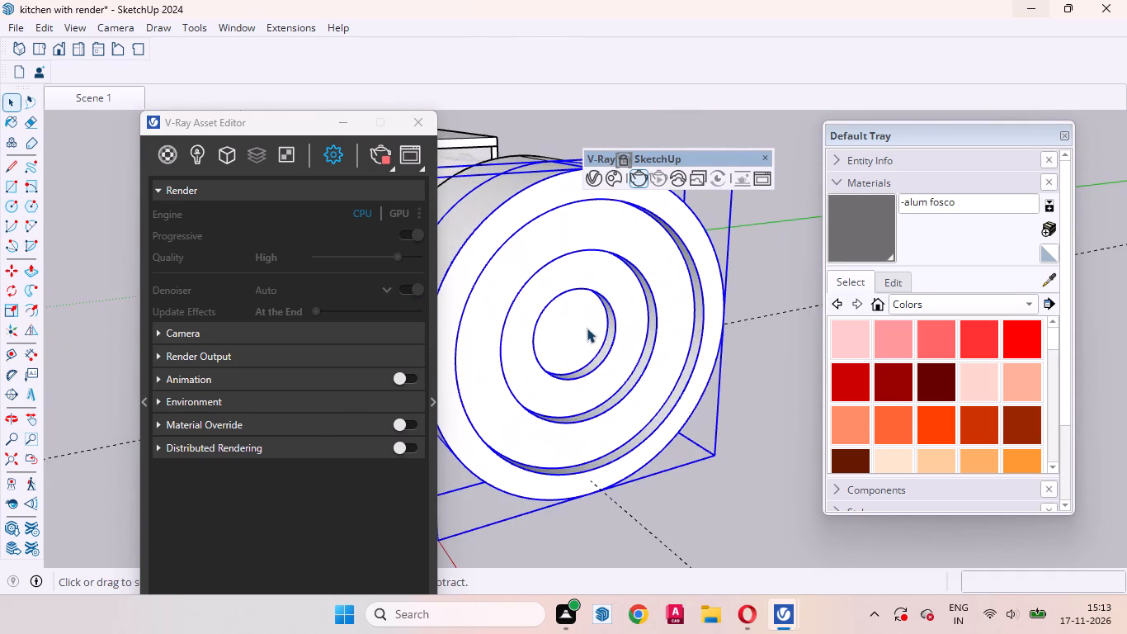
double_click(584, 336)
click(571, 333)
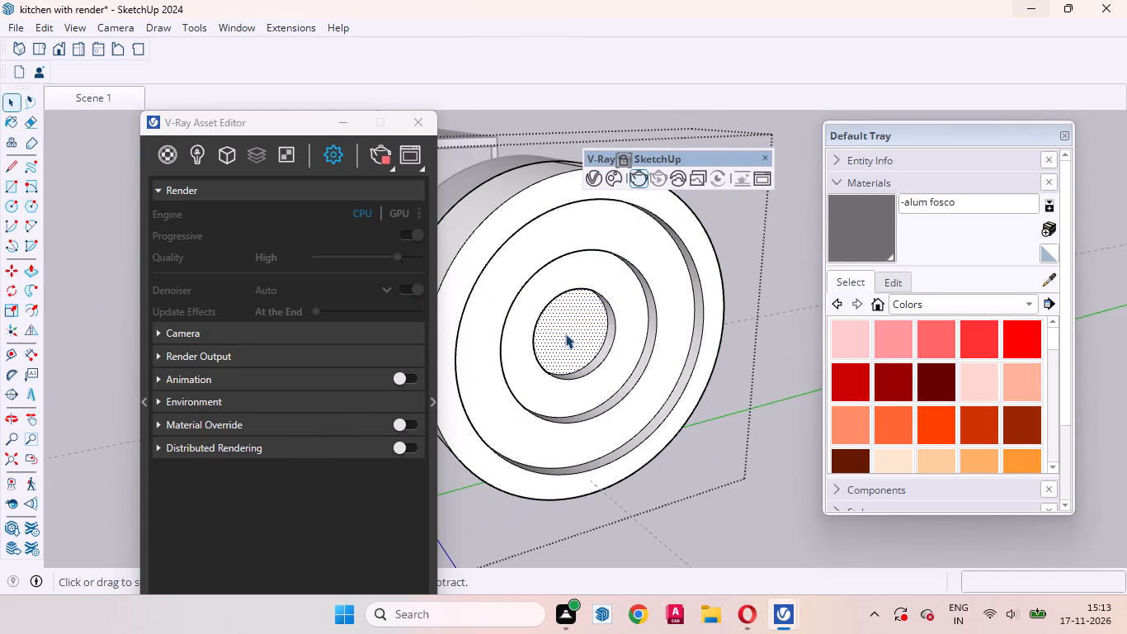
key(p)
click(565, 334)
click(565, 334)
key(space)
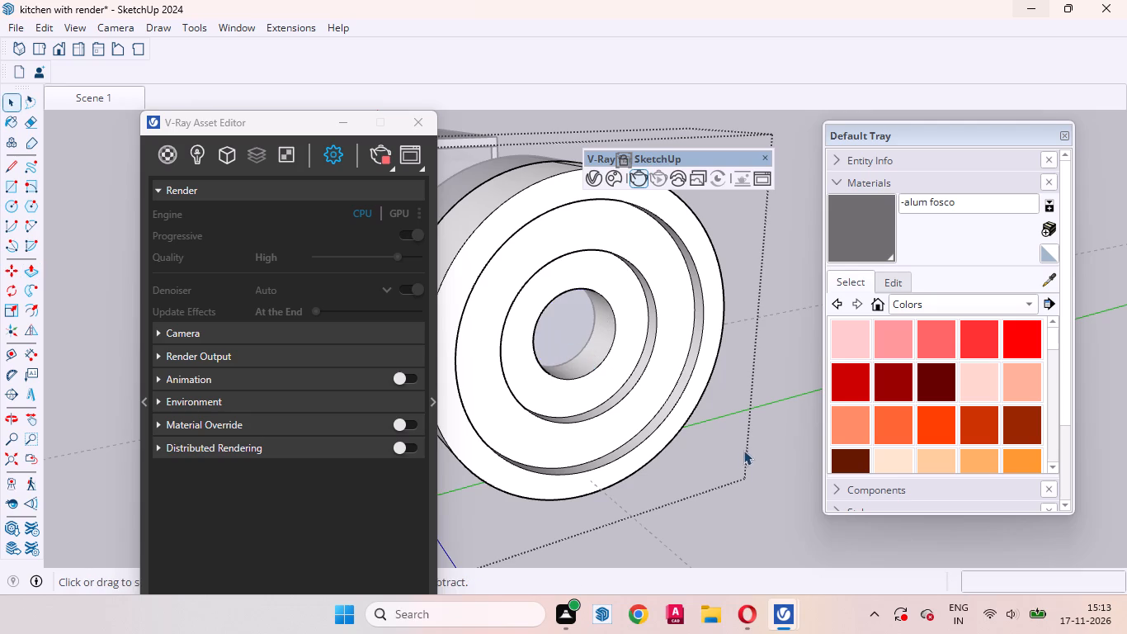
click(752, 476)
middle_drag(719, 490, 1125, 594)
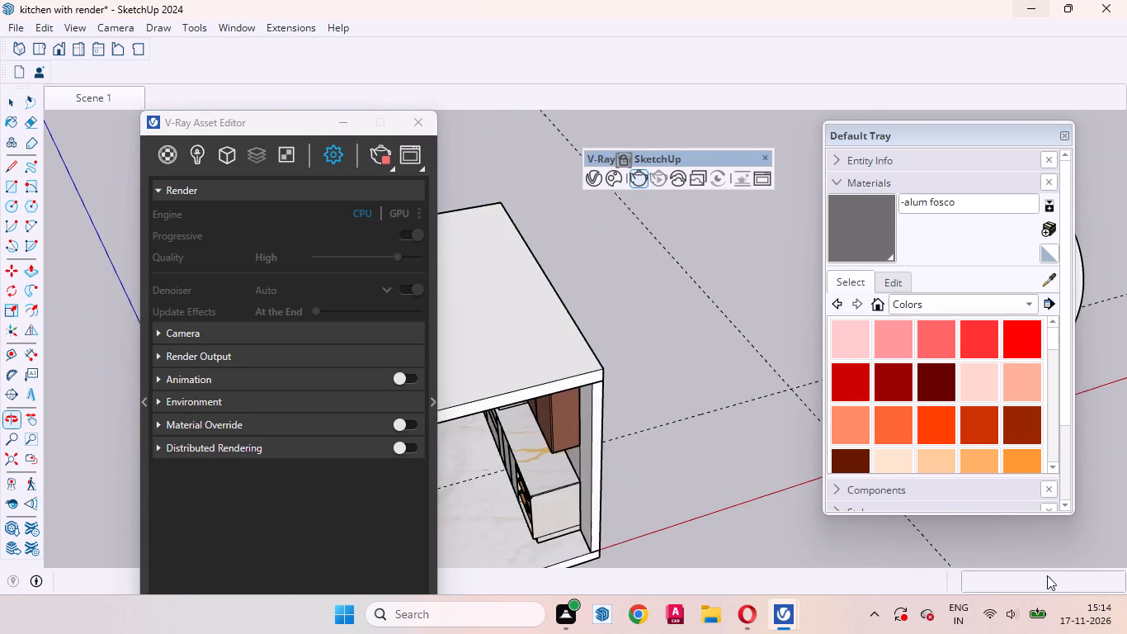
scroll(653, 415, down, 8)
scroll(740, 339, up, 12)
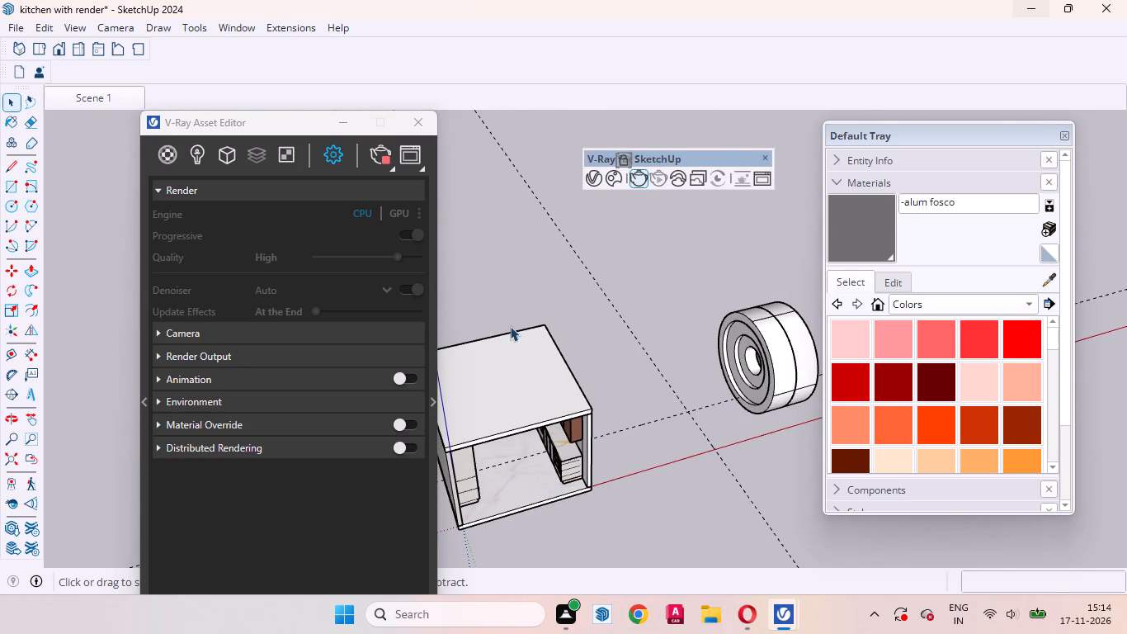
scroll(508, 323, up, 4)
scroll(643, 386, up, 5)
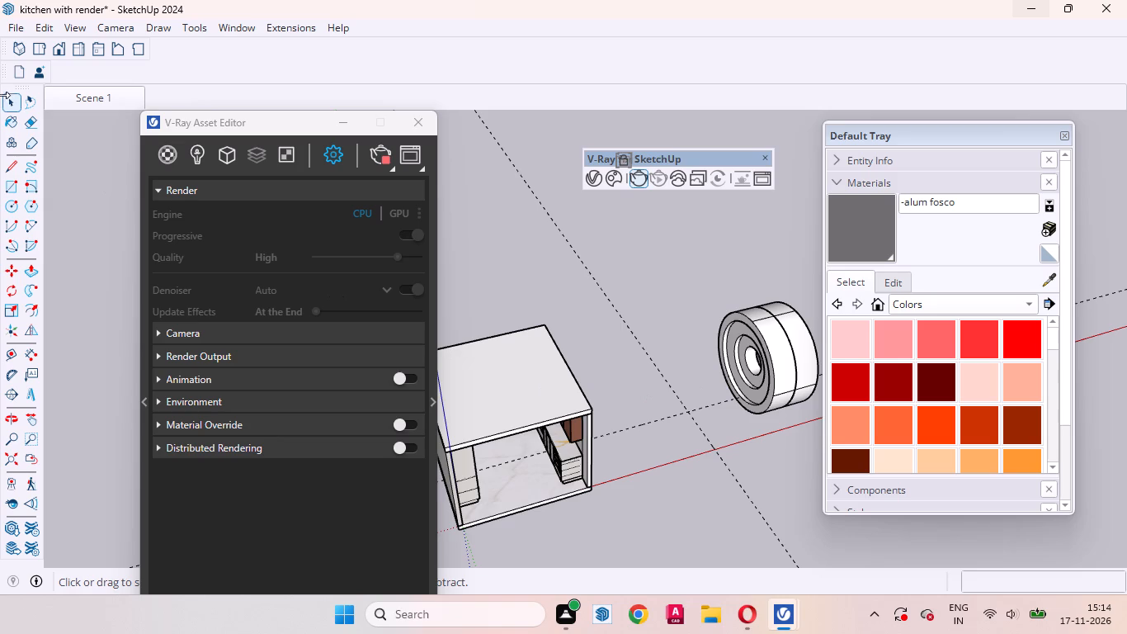
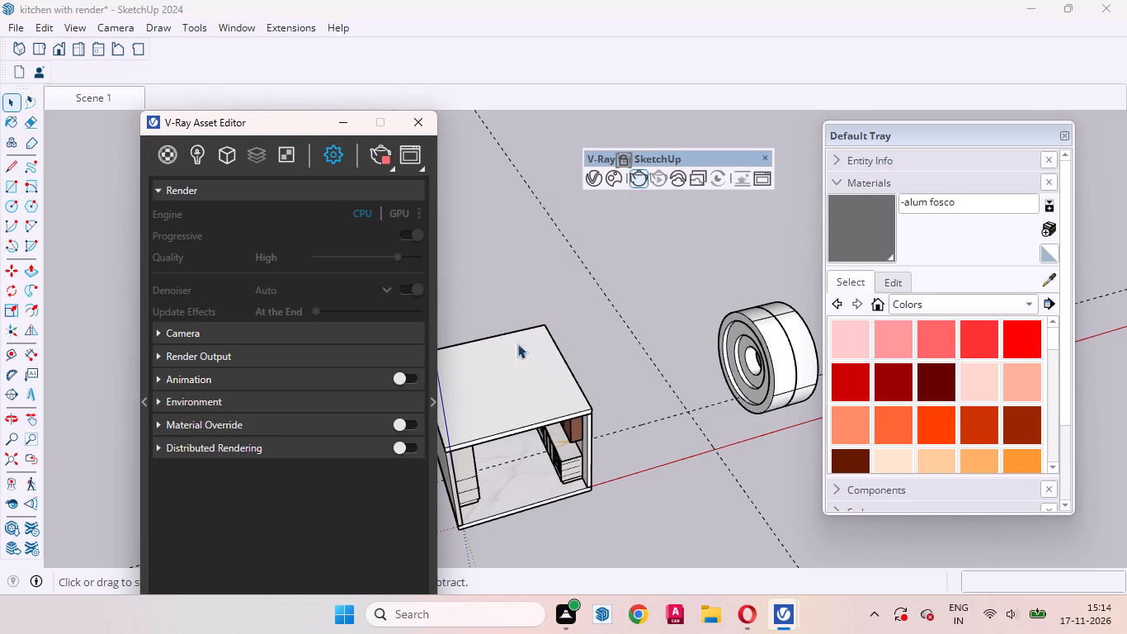
Erase the circular face blocking the centre hole inside the disc nearer the kitchen.
scroll(646, 343, down, 7)
scroll(758, 357, up, 13)
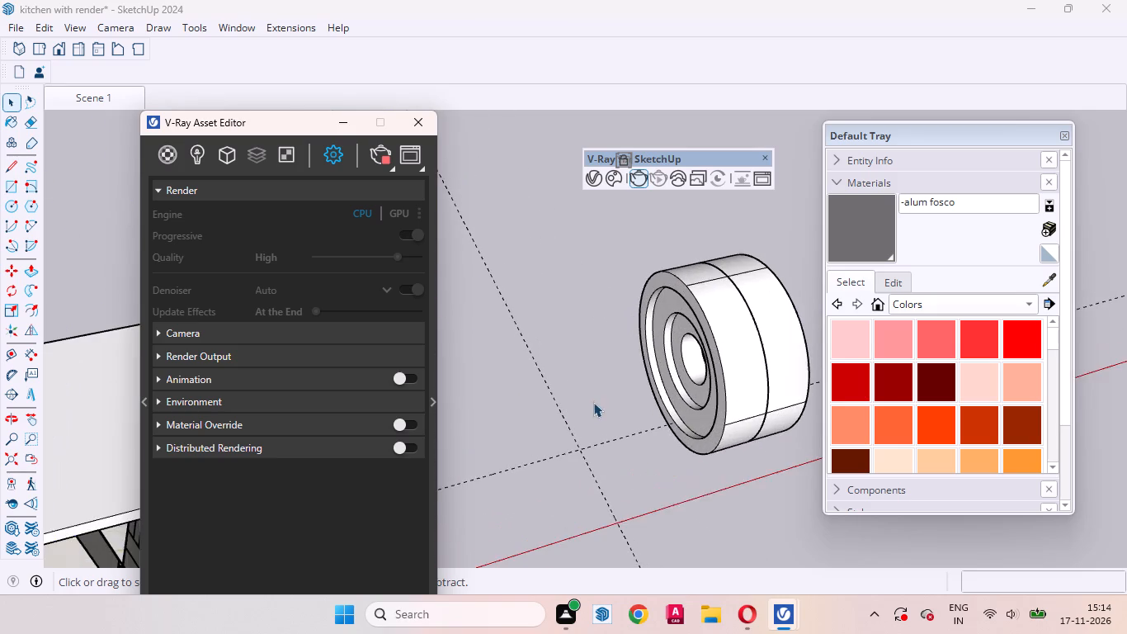
scroll(624, 391, up, 1)
middle_drag(625, 391, 869, 291)
scroll(700, 349, up, 6)
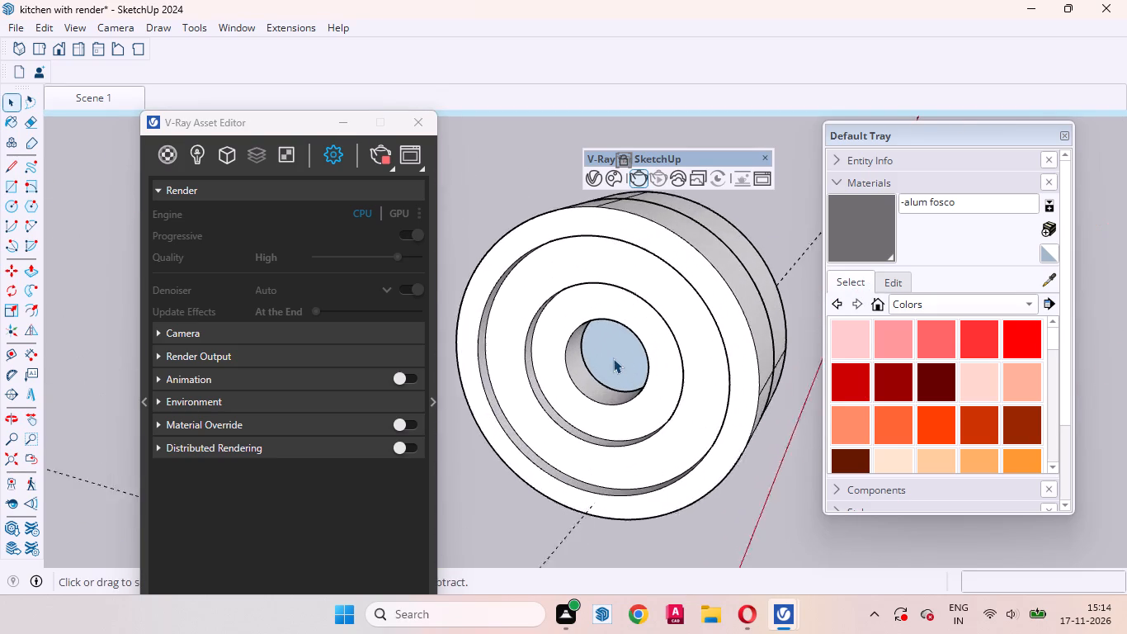
click(613, 348)
middle_drag(635, 360, 81, 387)
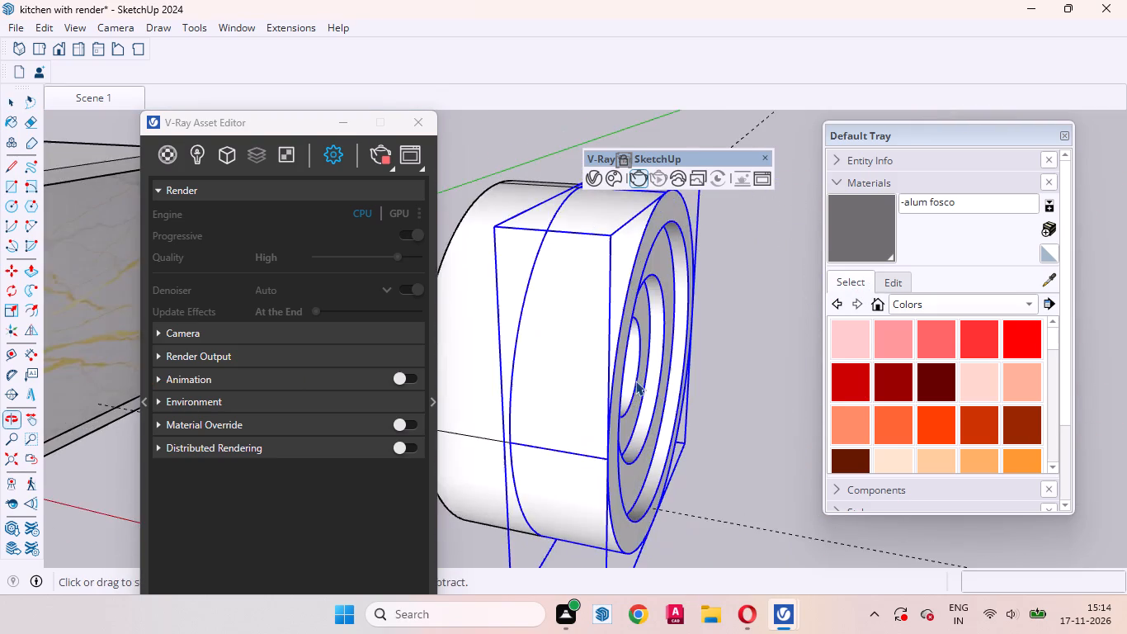
scroll(657, 400, up, 1)
scroll(659, 404, down, 3)
middle_drag(698, 410, 519, 375)
scroll(724, 444, down, 3)
scroll(523, 360, up, 2)
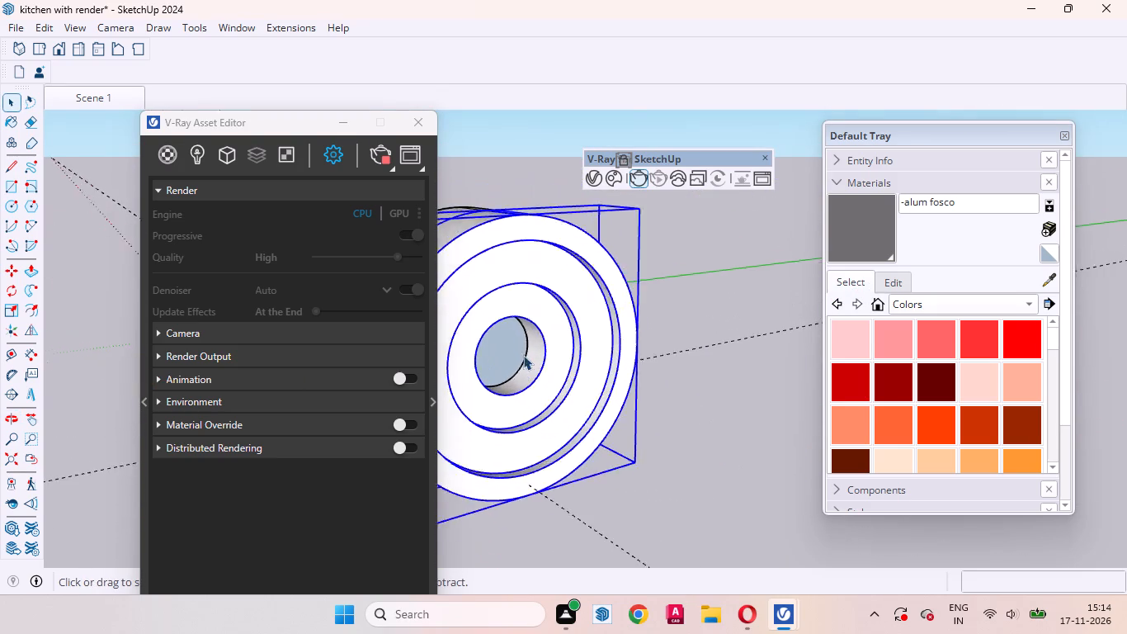
scroll(523, 355, up, 5)
click(506, 343)
double_click(501, 348)
click(484, 351)
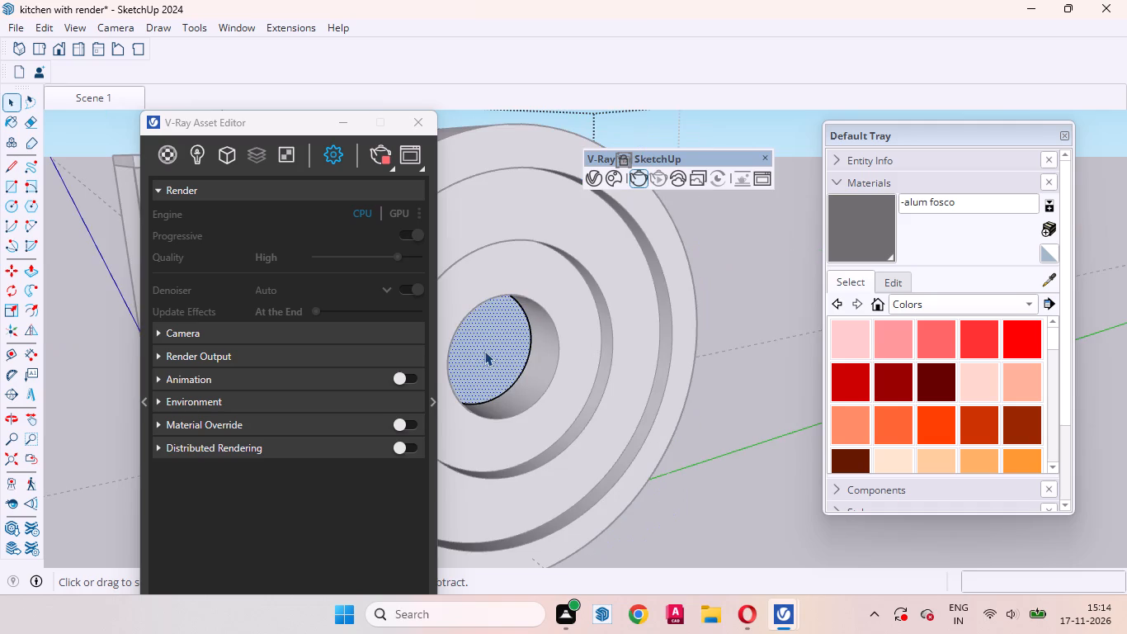
right_click(483, 352)
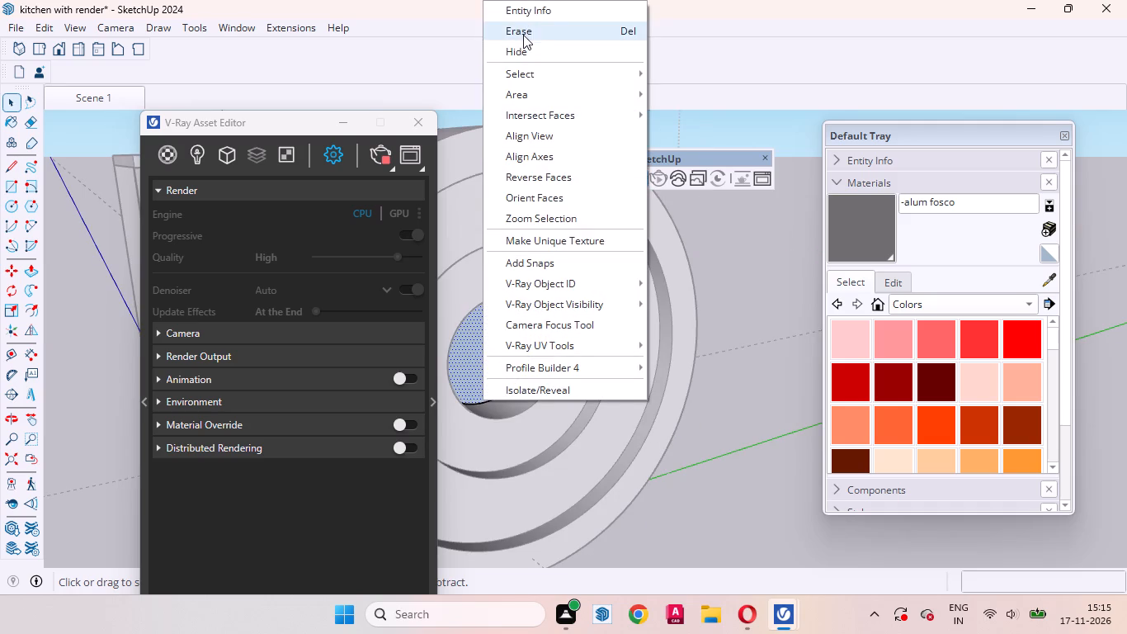
click(523, 35)
click(484, 343)
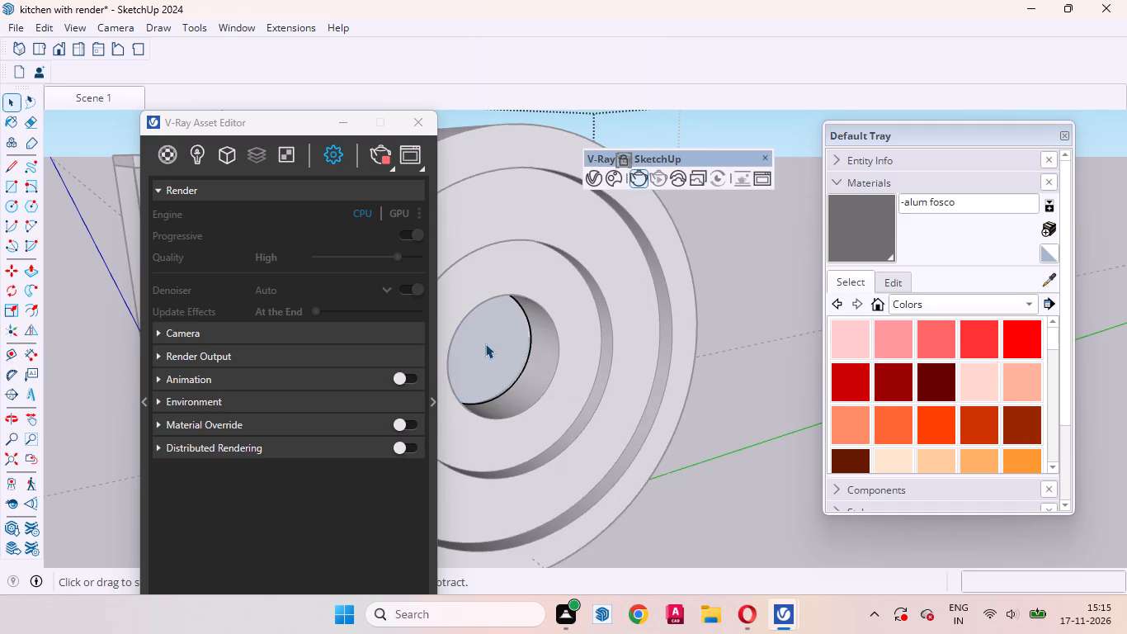
click(491, 345)
Erase the circular face and its edge at the inner end of the centre hole in the disc farther from the kitchen.
scroll(633, 375, up, 1)
scroll(642, 377, down, 12)
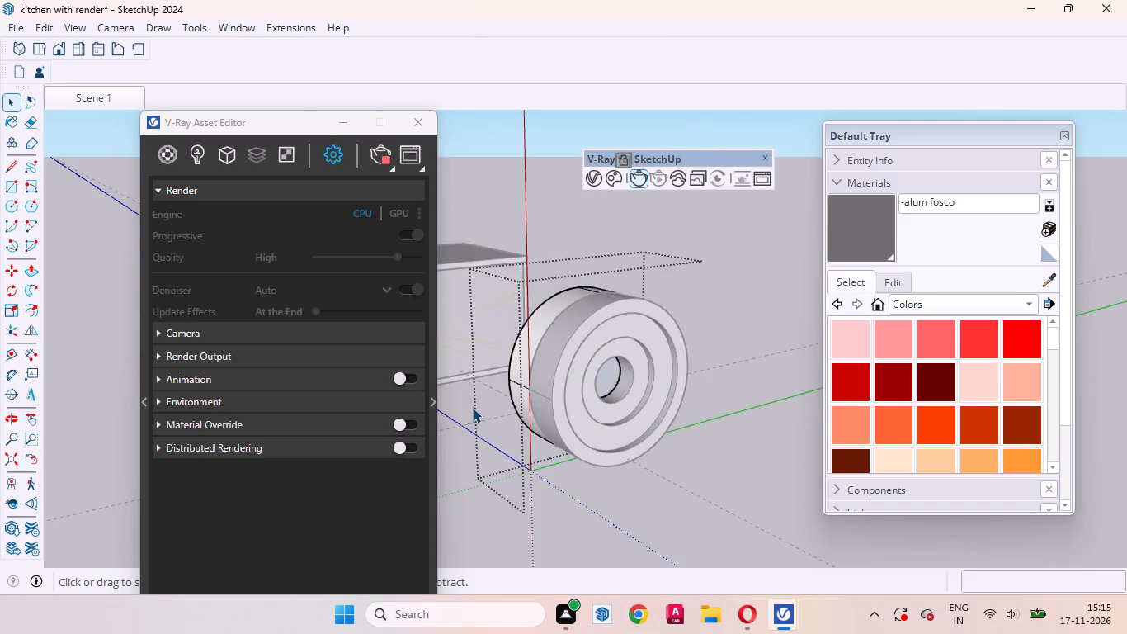
middle_drag(499, 432, 1037, 504)
scroll(832, 311, up, 16)
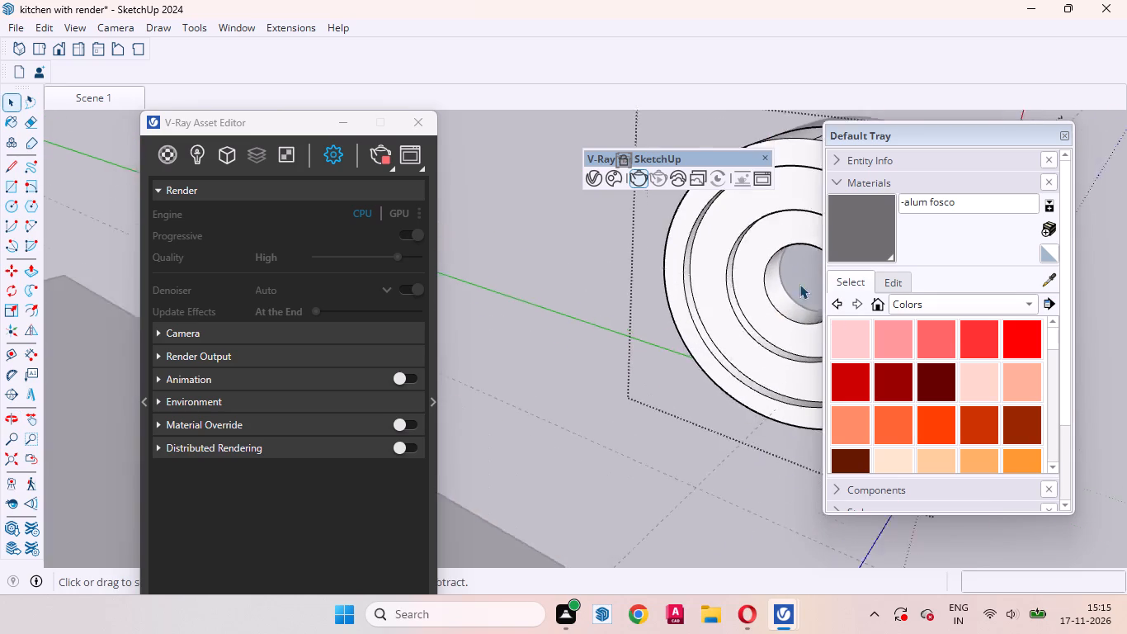
scroll(799, 284, up, 1)
click(809, 277)
scroll(474, 362, down, 6)
scroll(470, 366, up, 1)
scroll(471, 369, down, 1)
click(620, 437)
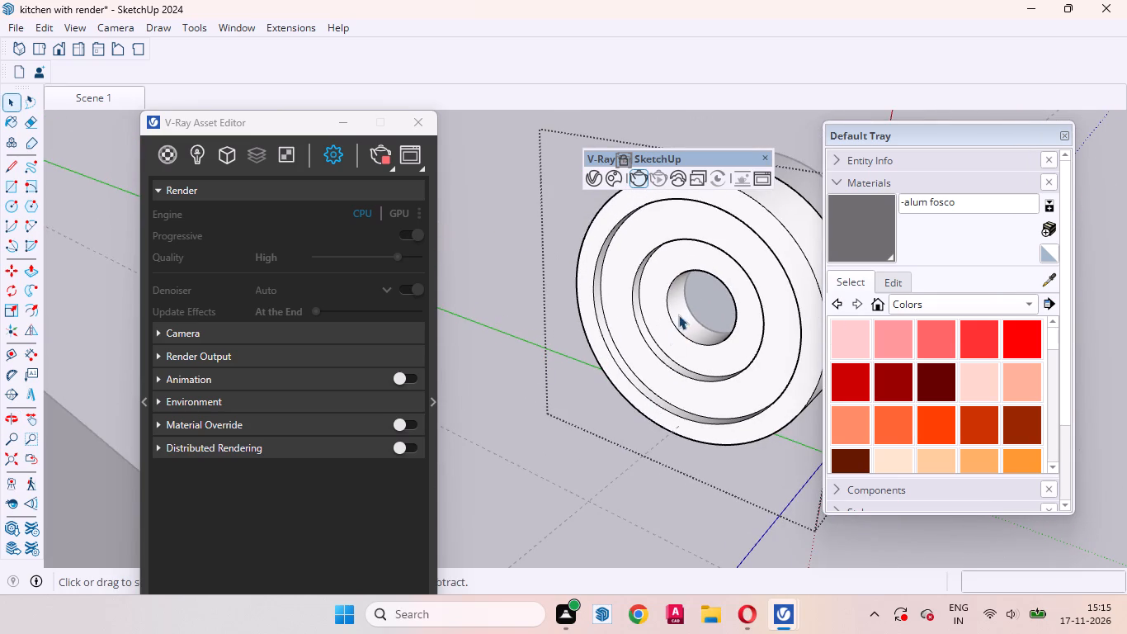
double_click(700, 313)
double_click(707, 307)
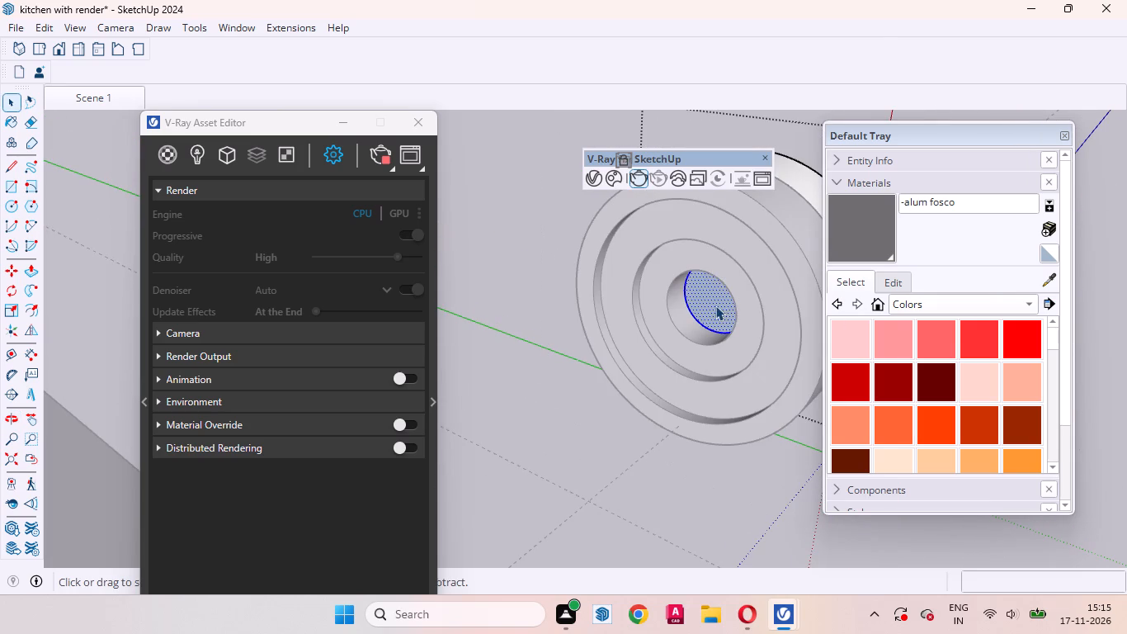
right_click(715, 305)
click(741, 39)
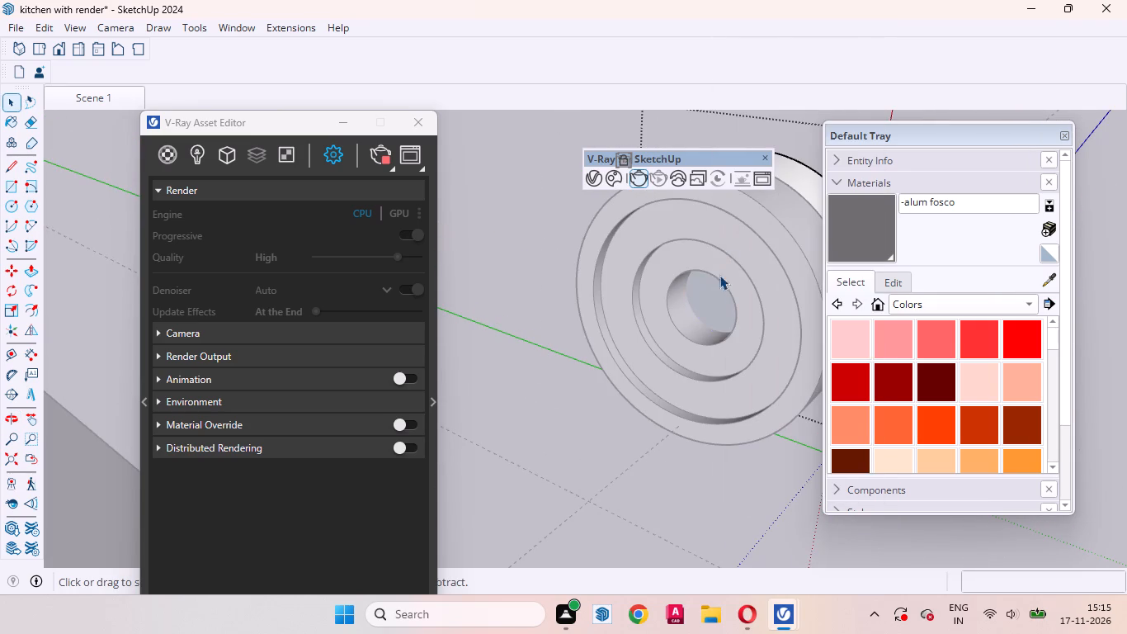
click(594, 389)
Erase the circular face covering the outer opening of the centre hole on the disc farther from the kitchen.
middle_drag(729, 394, 35, 323)
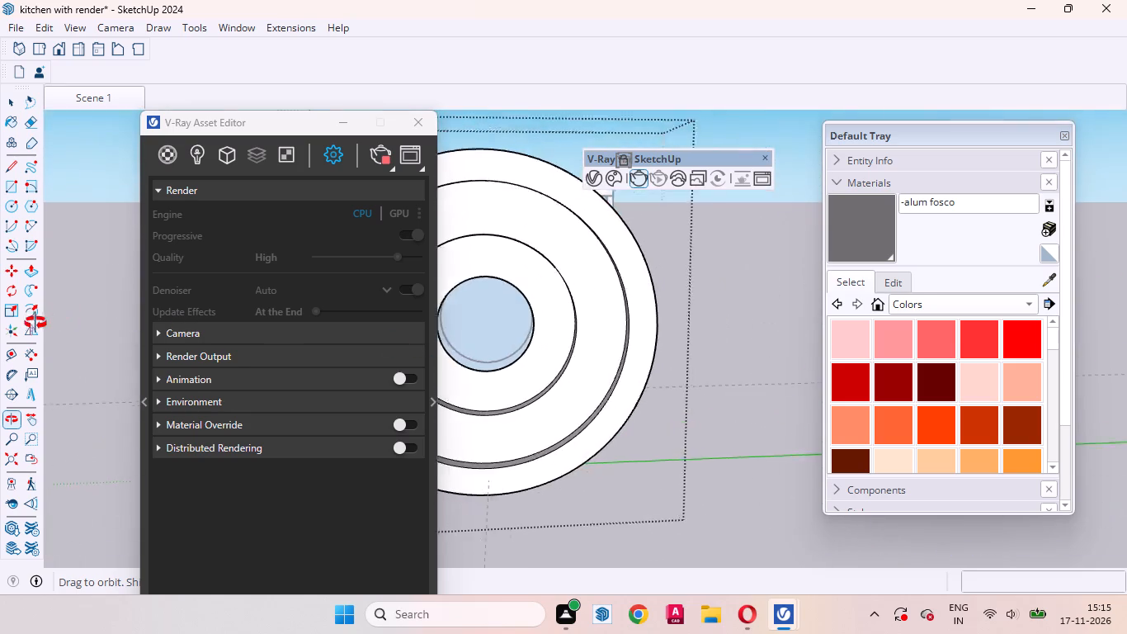
middle_drag(35, 323, 119, 374)
click(746, 405)
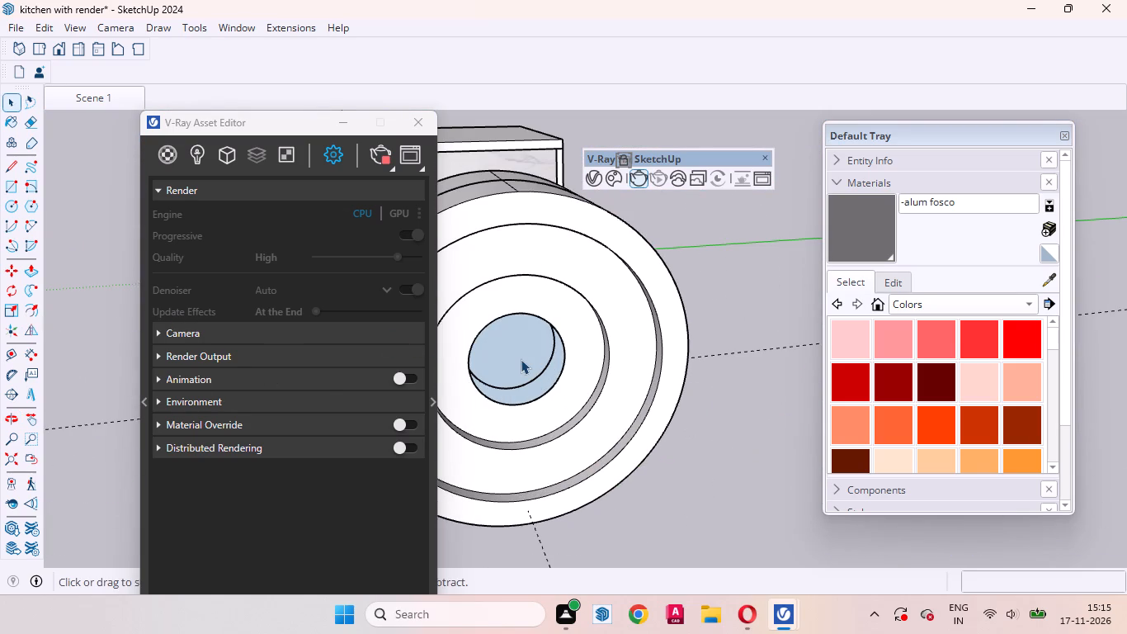
triple_click(521, 359)
click(506, 360)
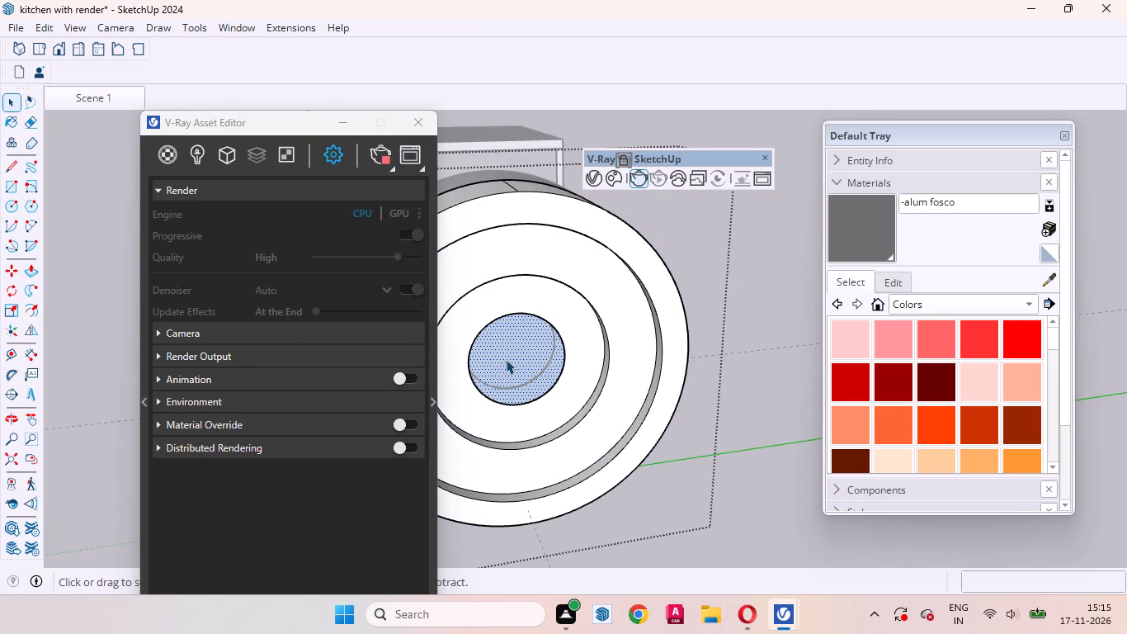
right_click(506, 359)
click(540, 31)
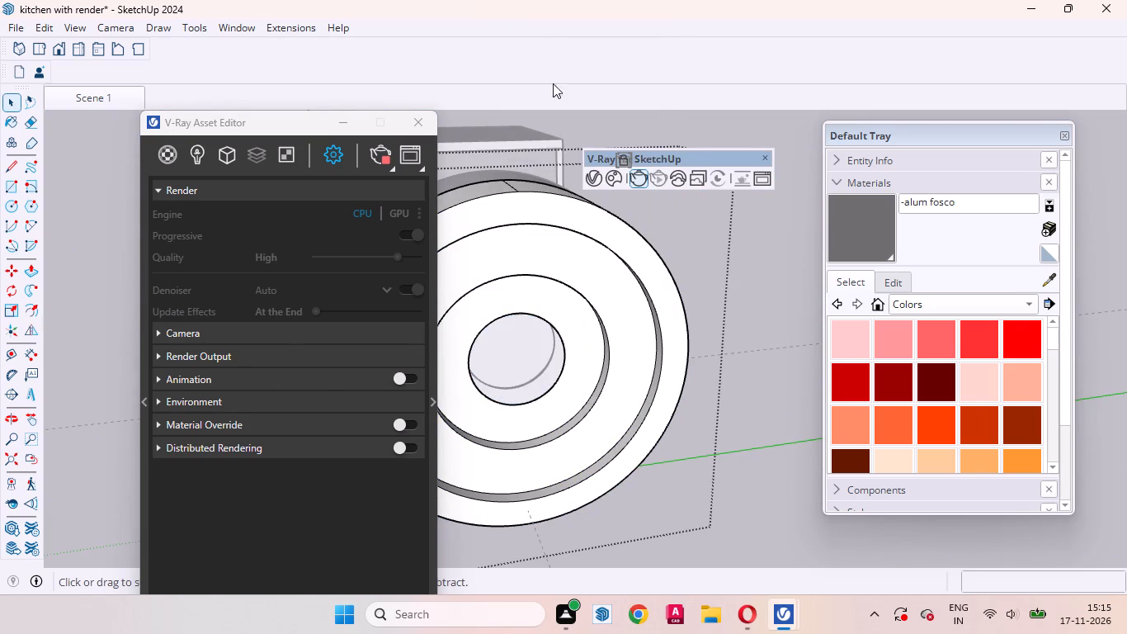
Inspect the centre hole through both discs from several angles, and leave the disc's group editing.
middle_drag(512, 371, 457, 432)
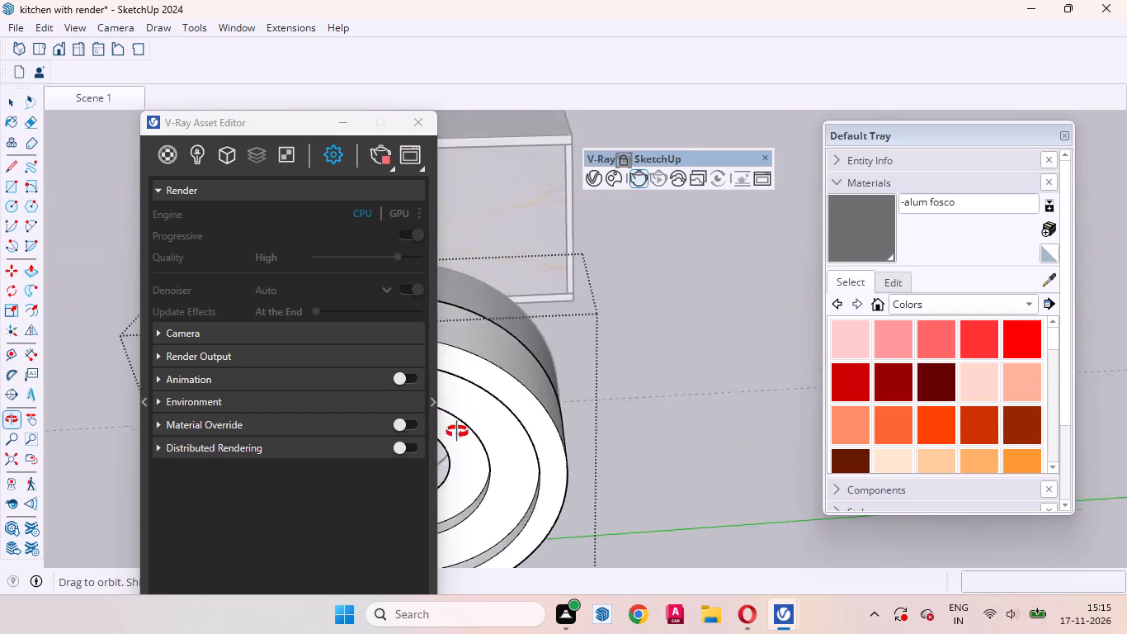
middle_drag(457, 432, 644, 452)
scroll(535, 387, down, 10)
scroll(689, 451, up, 4)
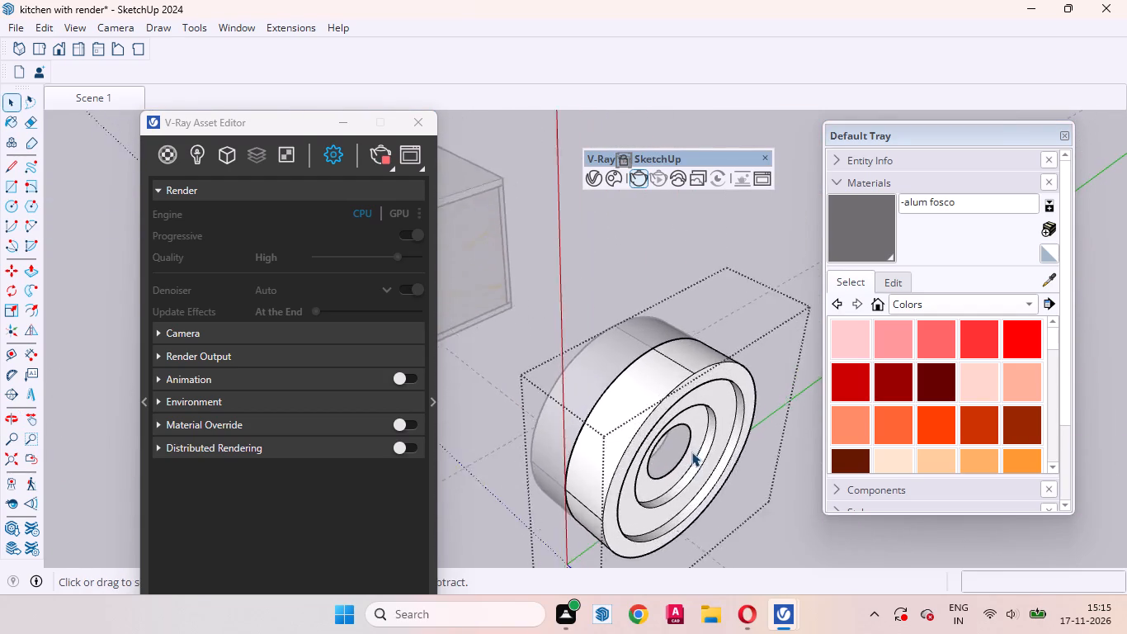
scroll(691, 452, up, 7)
middle_drag(662, 483, 650, 452)
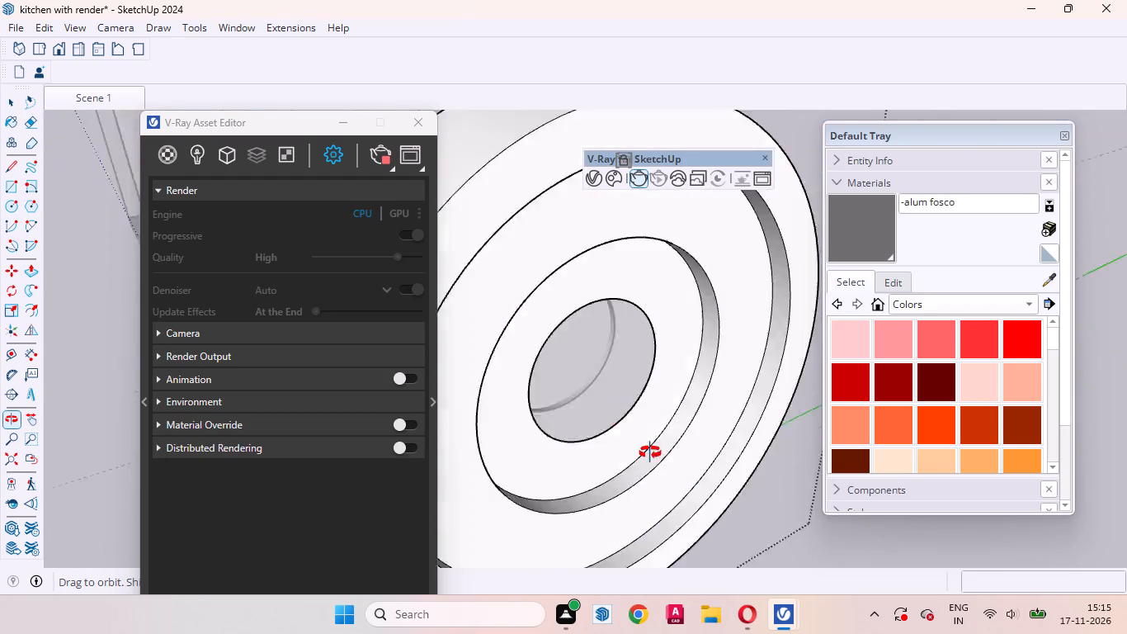
middle_drag(650, 452, 764, 455)
scroll(768, 455, up, 1)
scroll(670, 390, down, 20)
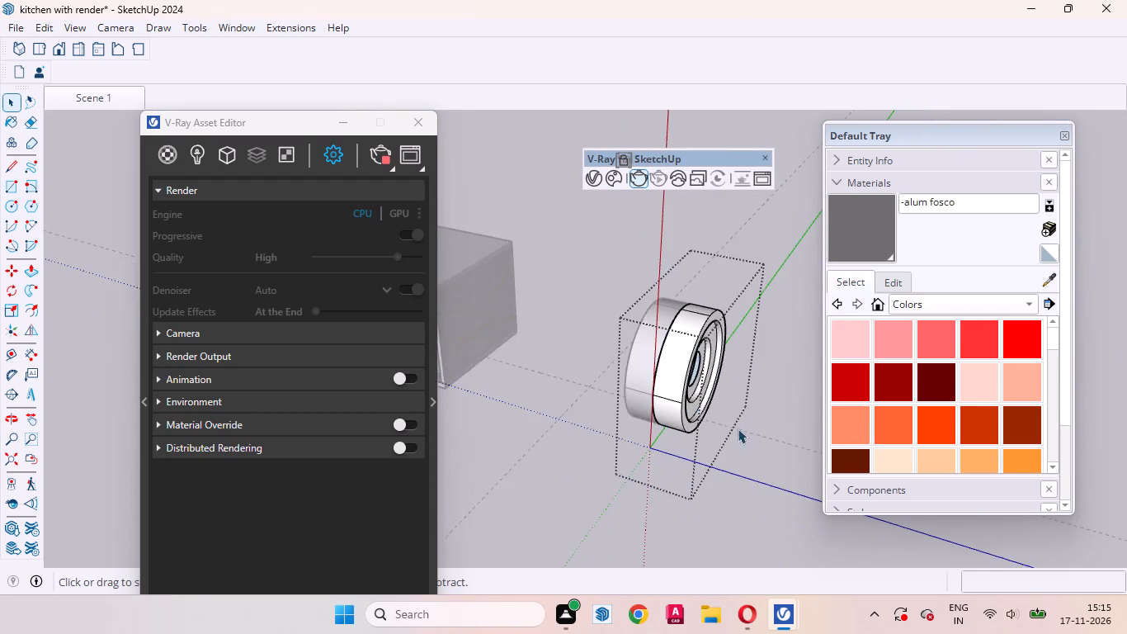
click(764, 459)
double_click(753, 452)
middle_drag(630, 476, 871, 484)
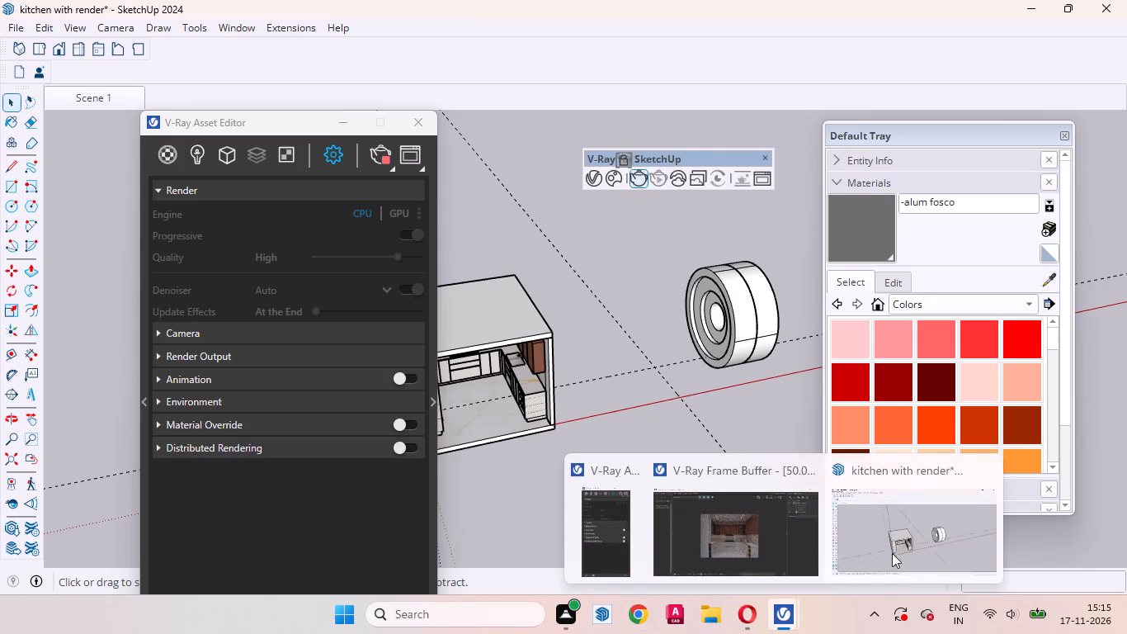
Switch to the V-Ray frame buffer, examine the kitchen render from the ceiling strip lights to the floor, and dismiss the storage notification.
click(742, 549)
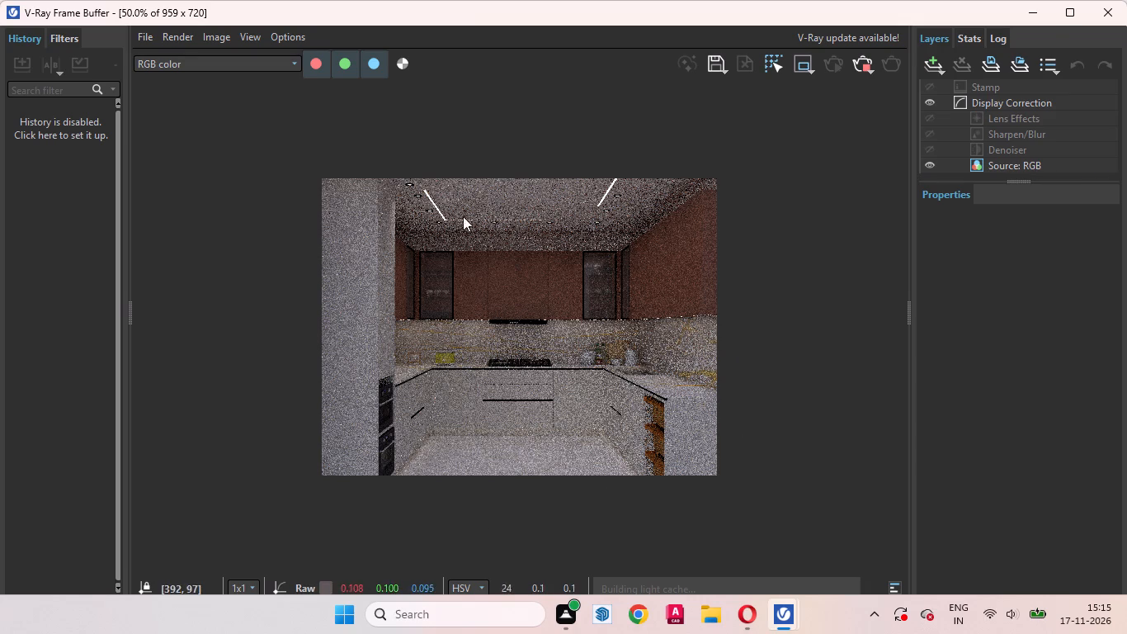
drag(424, 187, 450, 221)
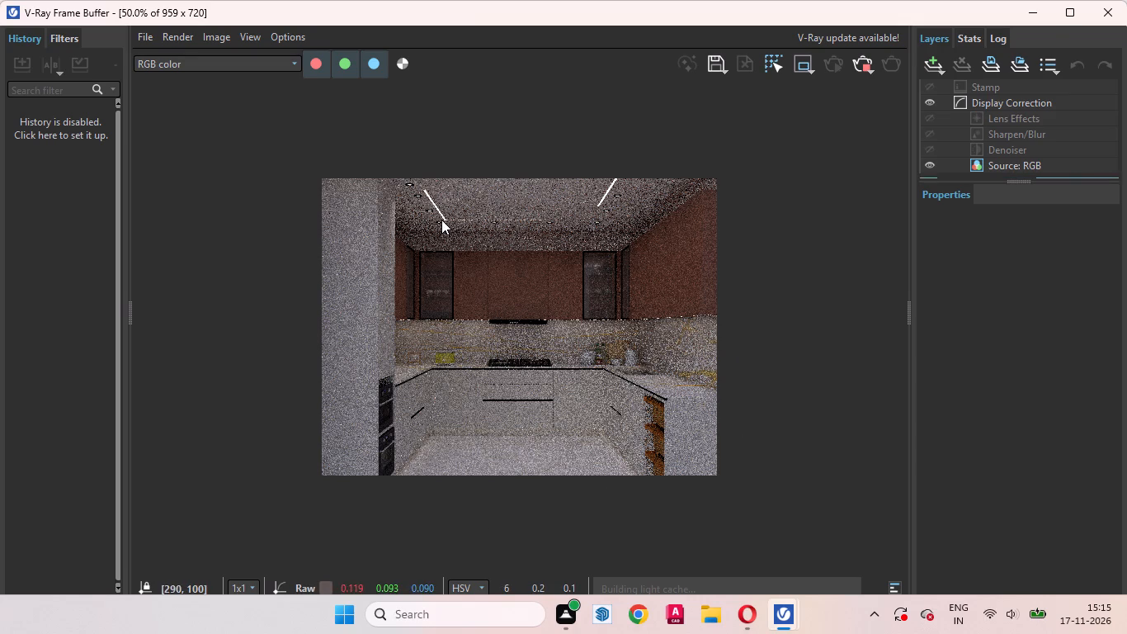
drag(441, 220, 541, 218)
drag(615, 175, 604, 212)
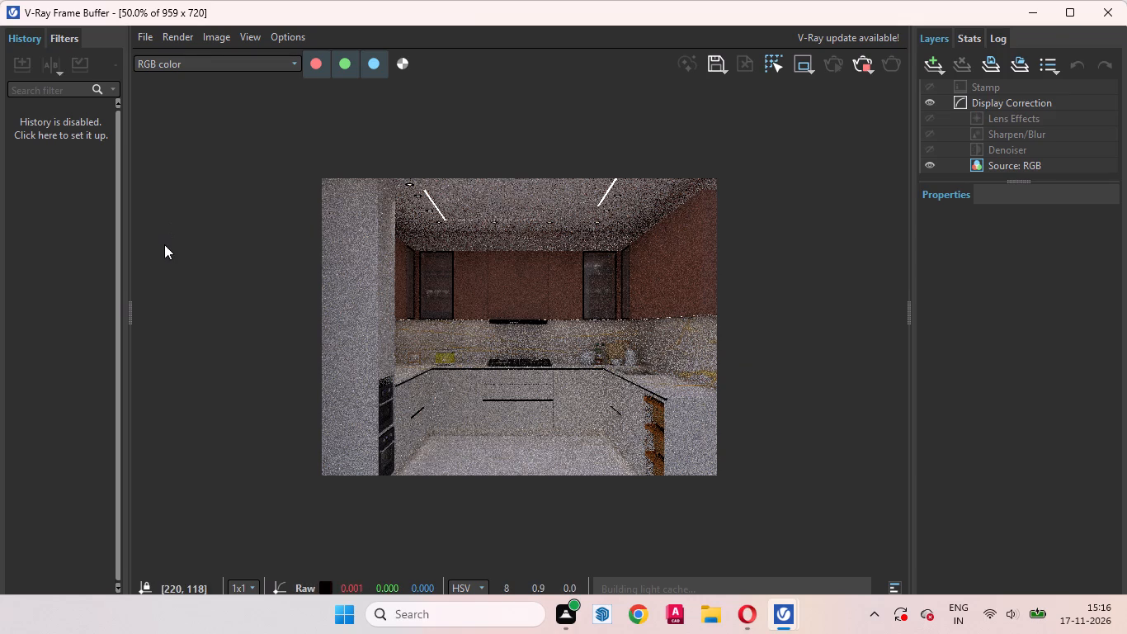
drag(323, 178, 740, 468)
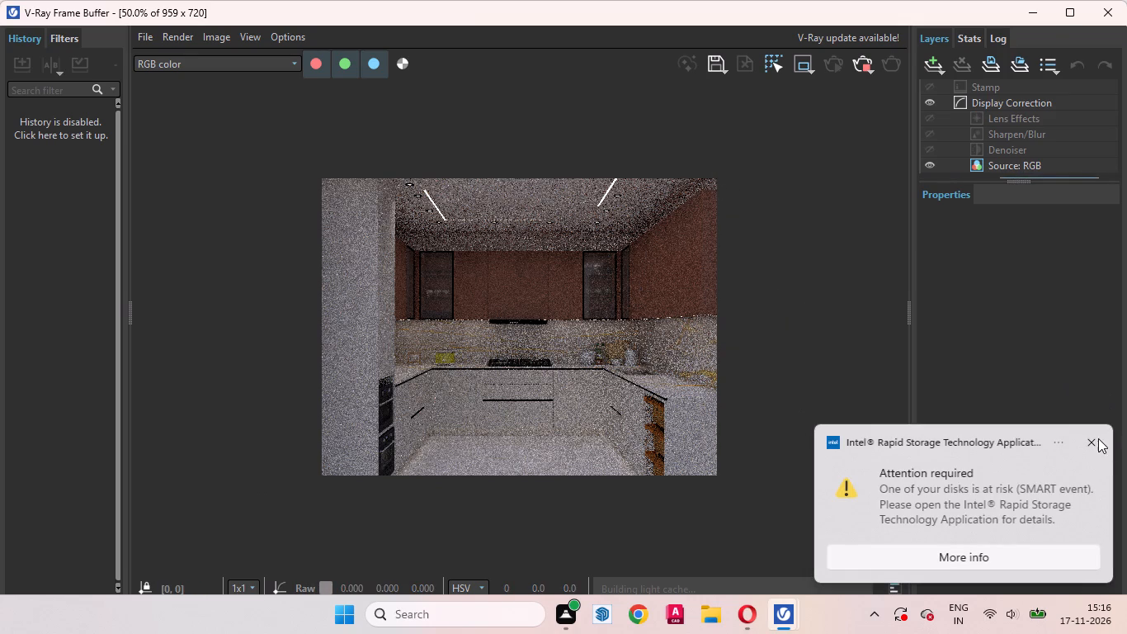
click(1092, 440)
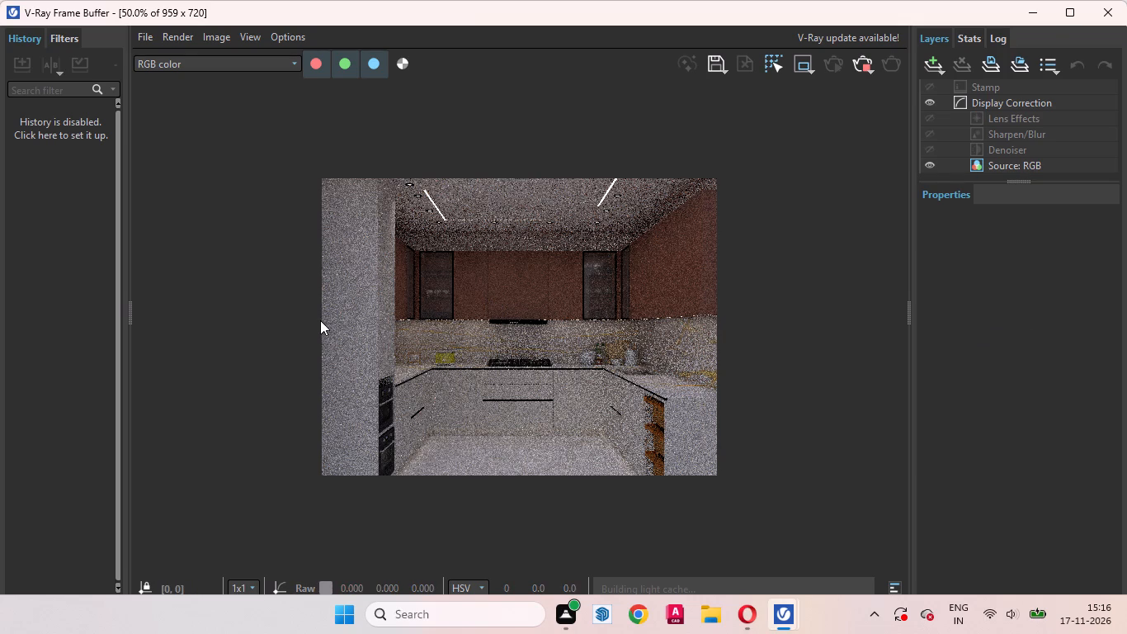
drag(322, 319, 721, 322)
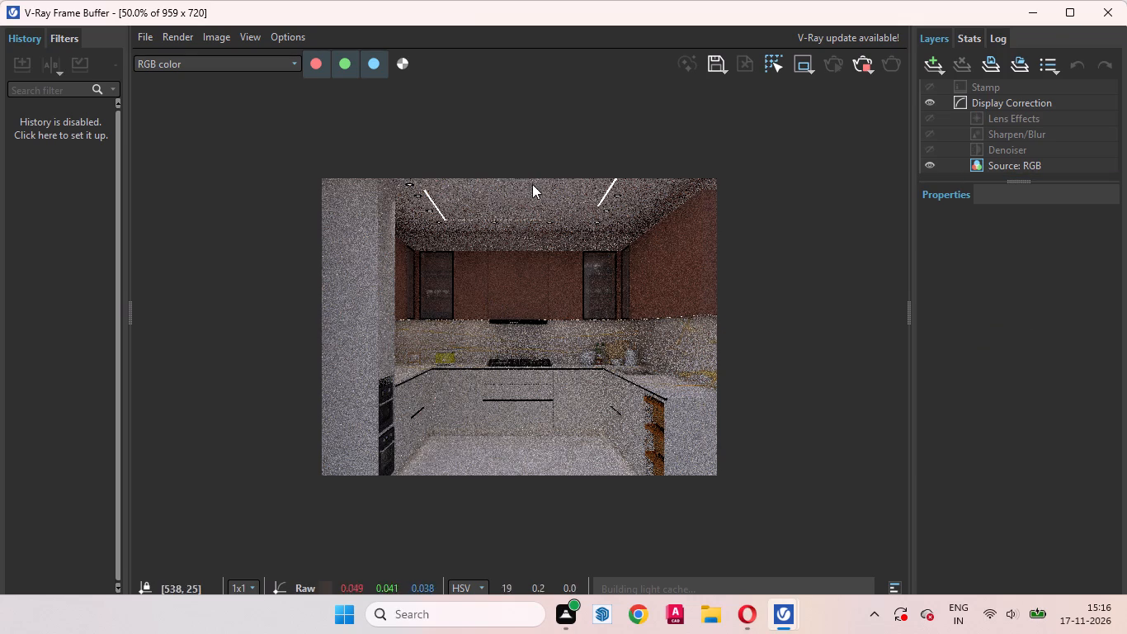
drag(514, 178, 534, 469)
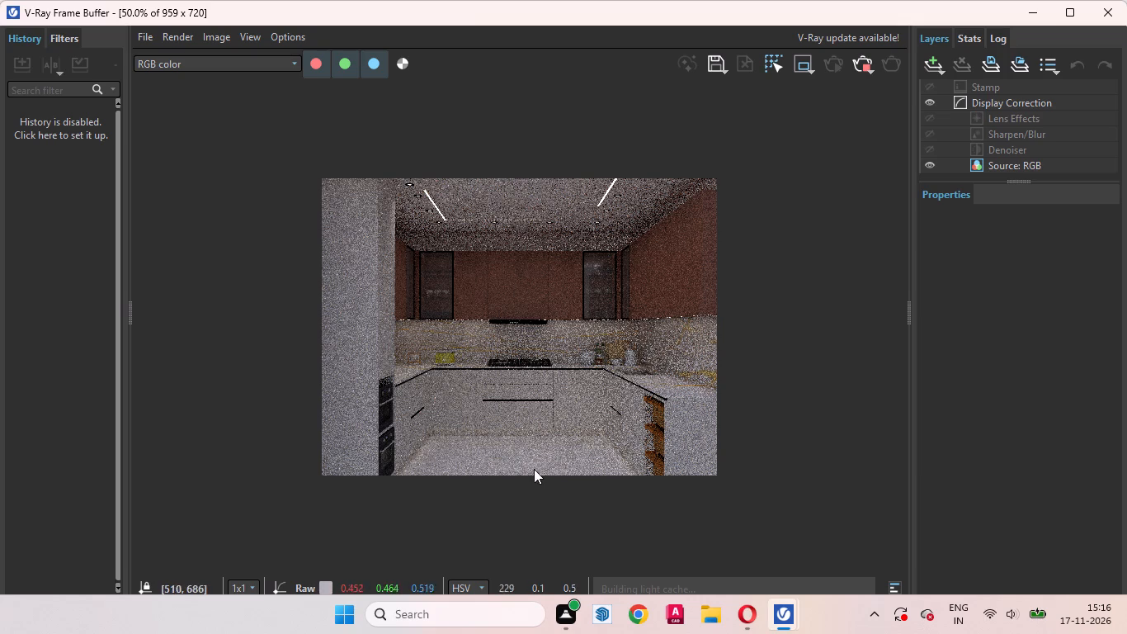
drag(534, 469, 534, 472)
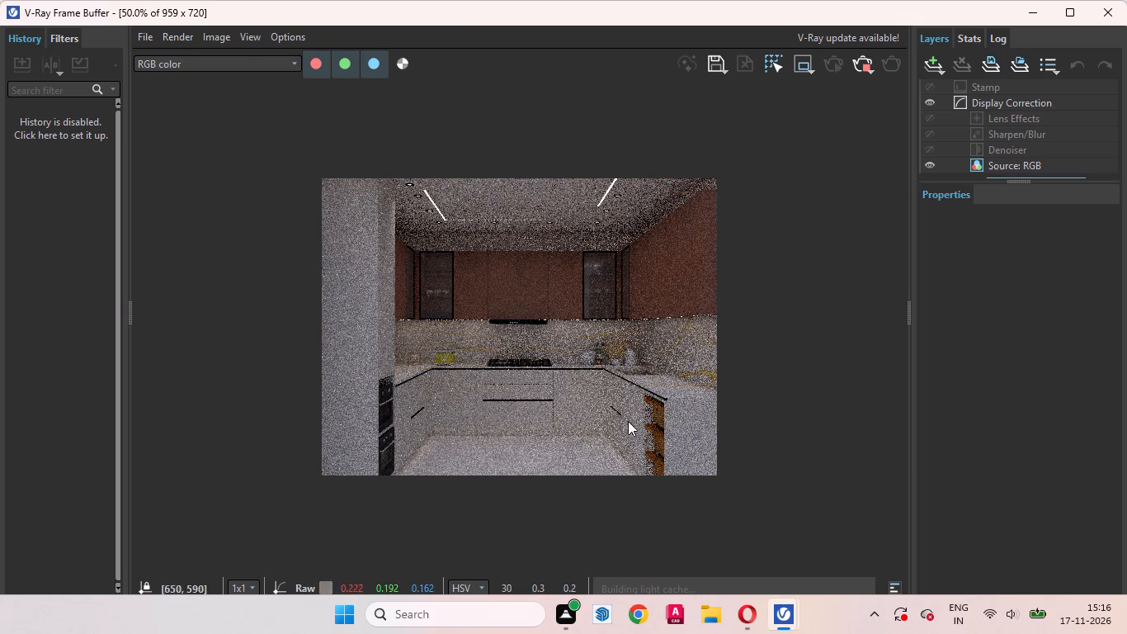
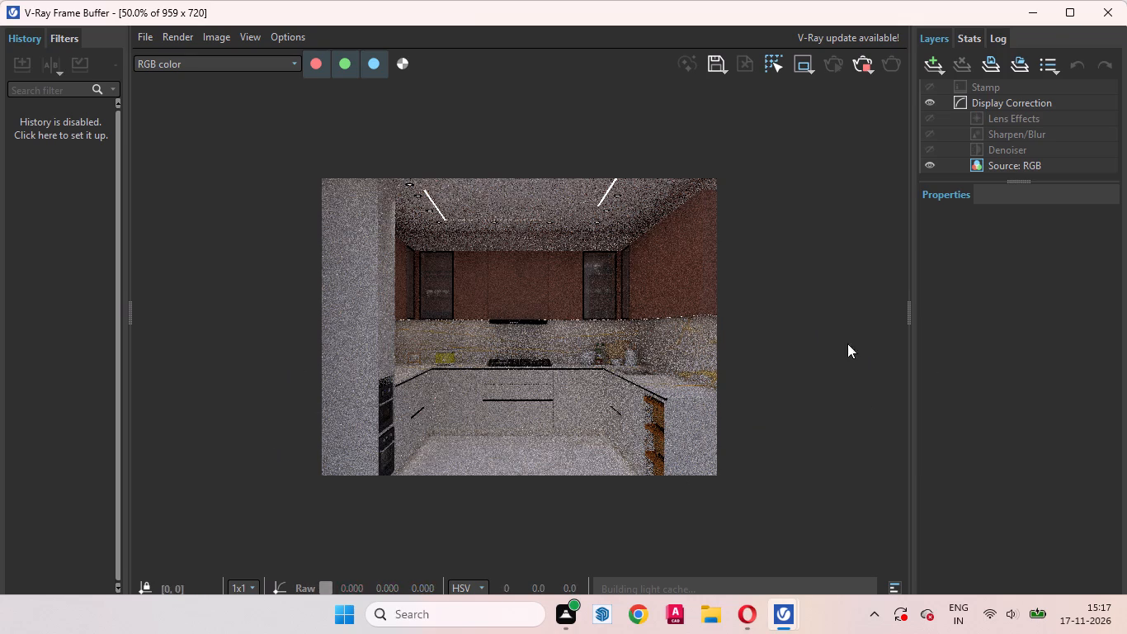
Return to the SketchUp model and copy the joined ringed discs about 8' 5" along the red axis toward the kitchen.
click(1029, 9)
scroll(556, 376, down, 3)
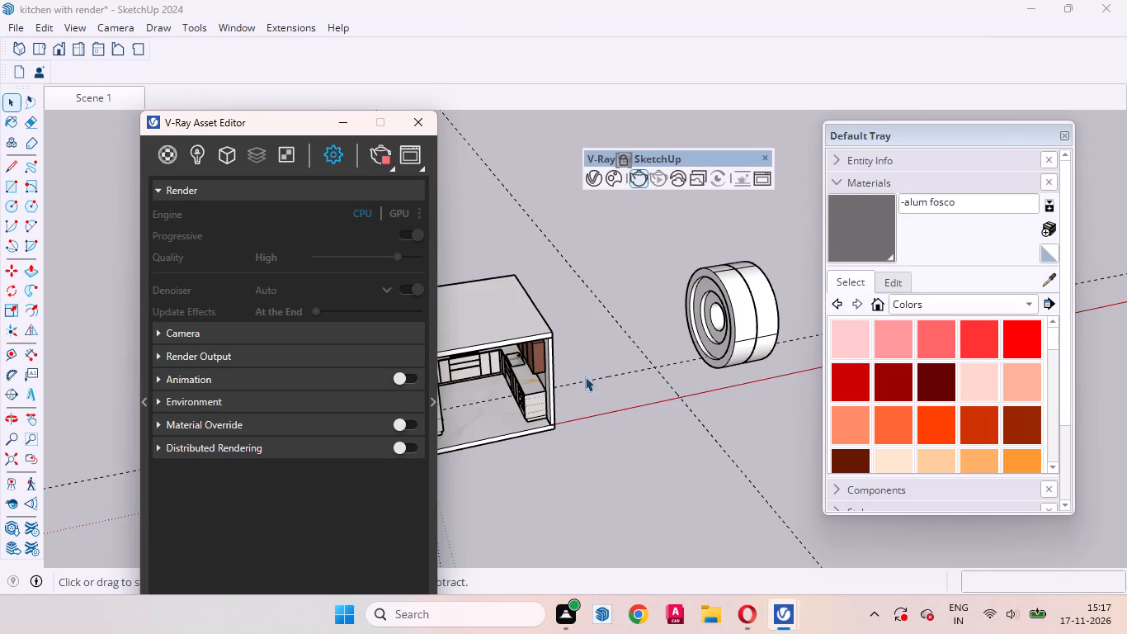
scroll(585, 376, down, 3)
scroll(682, 356, down, 4)
scroll(697, 364, up, 12)
click(680, 317)
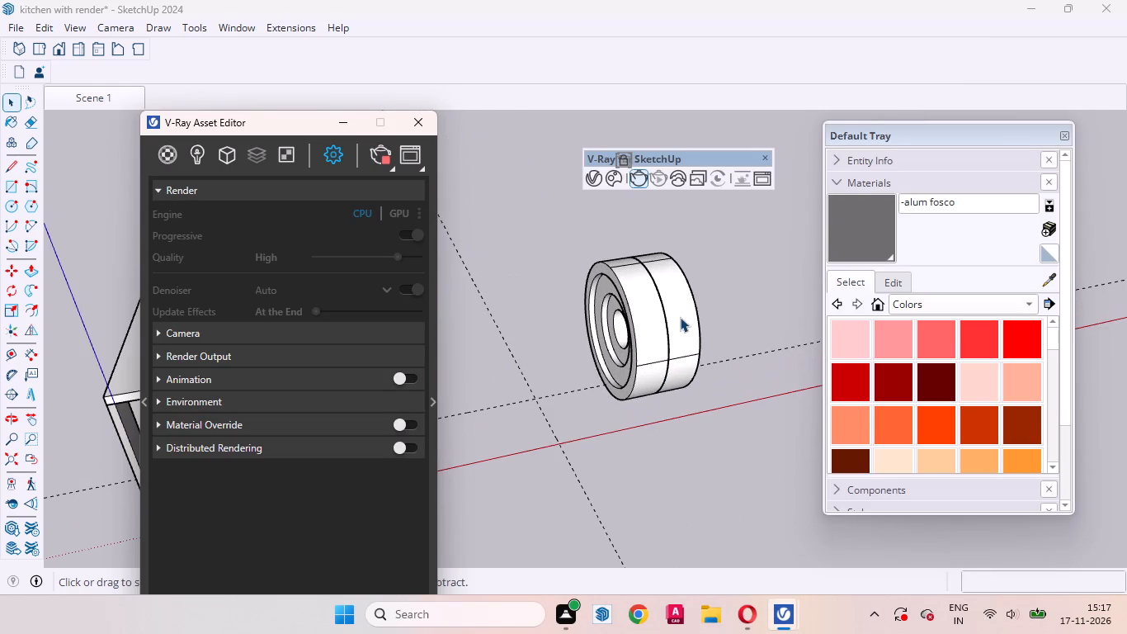
click(658, 333)
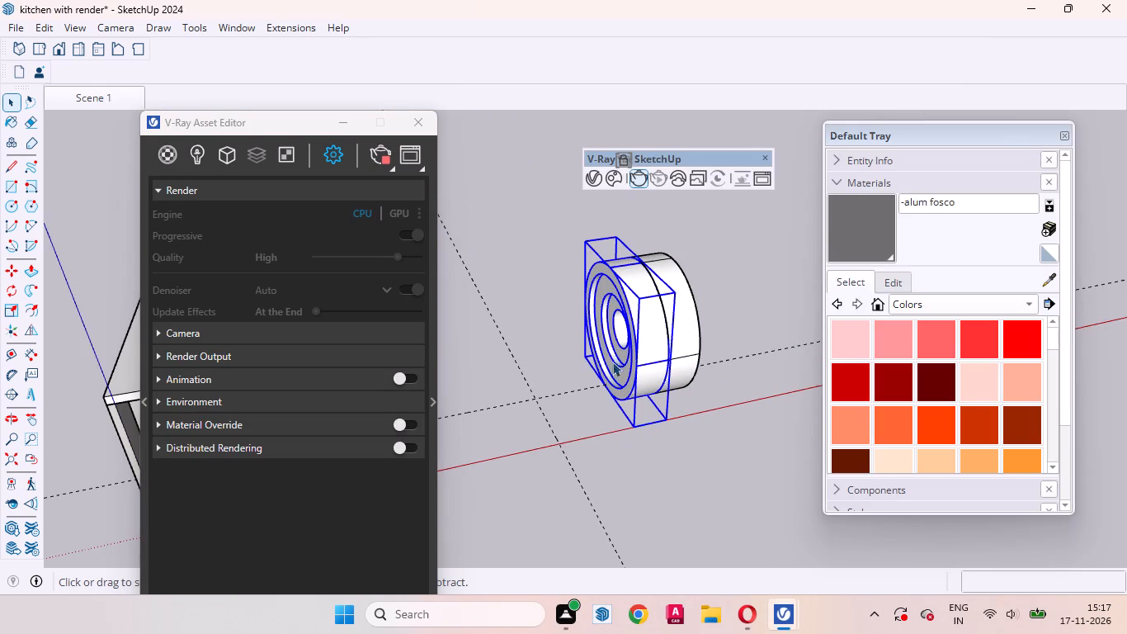
scroll(597, 386, down, 3)
drag(714, 433, 578, 187)
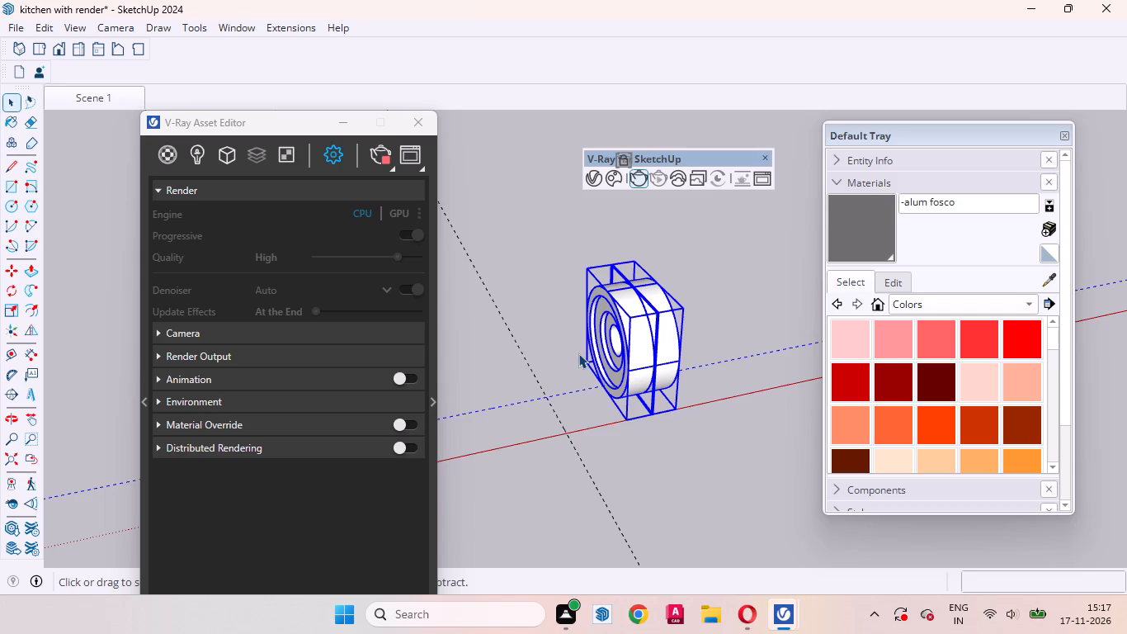
scroll(579, 410, down, 3)
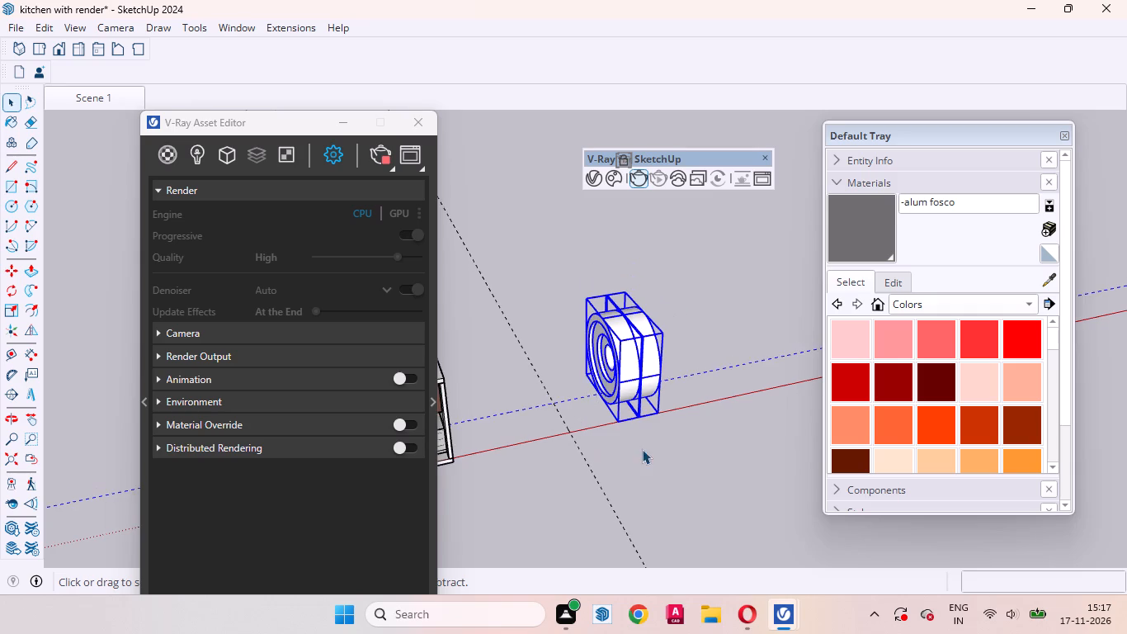
middle_drag(628, 453, 467, 390)
scroll(632, 431, up, 7)
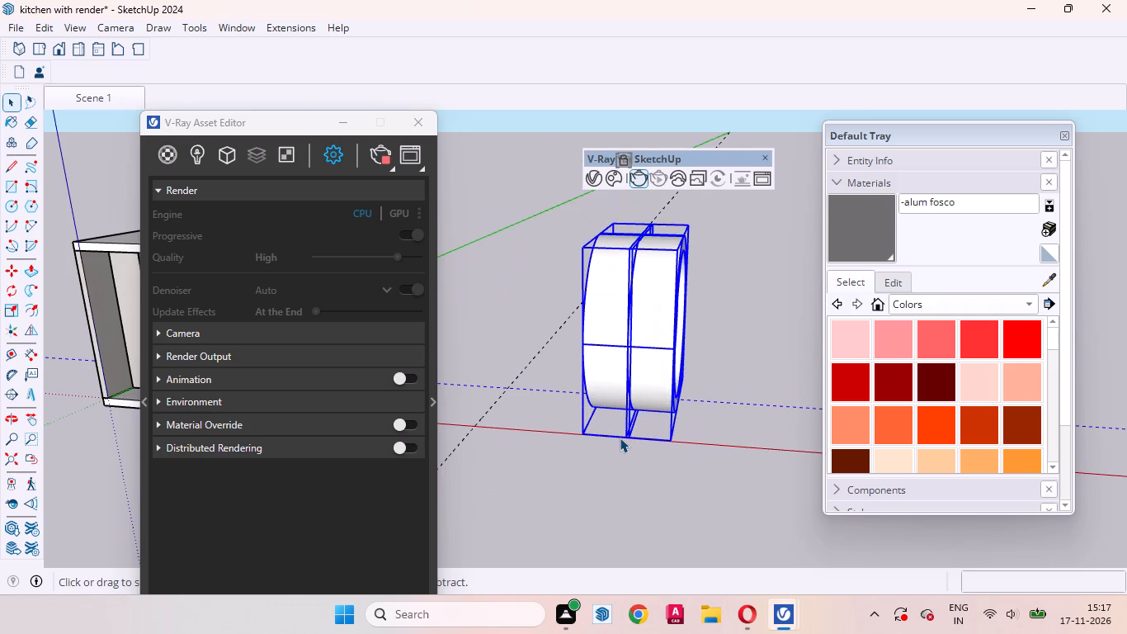
key(m)
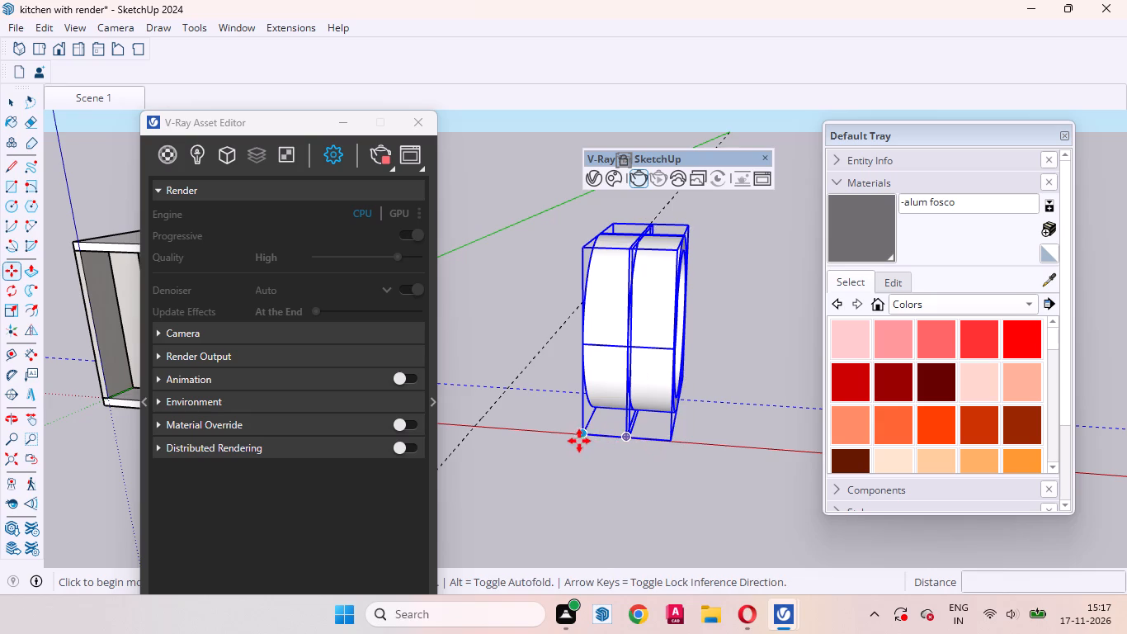
click(582, 436)
scroll(692, 461, down, 5)
scroll(728, 456, up, 1)
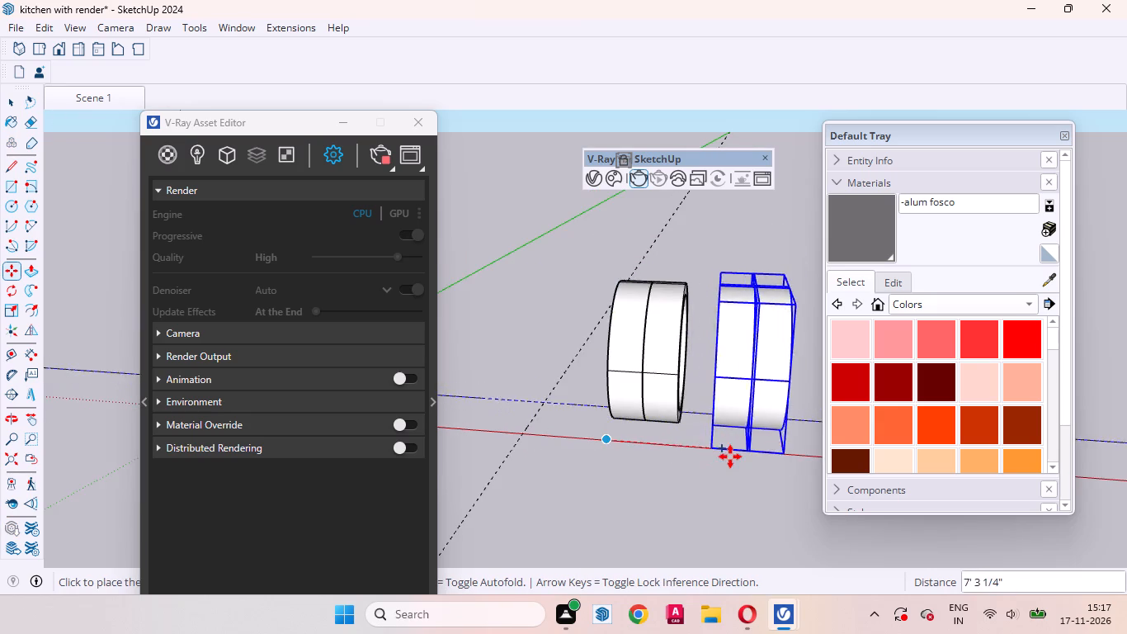
scroll(730, 457, down, 4)
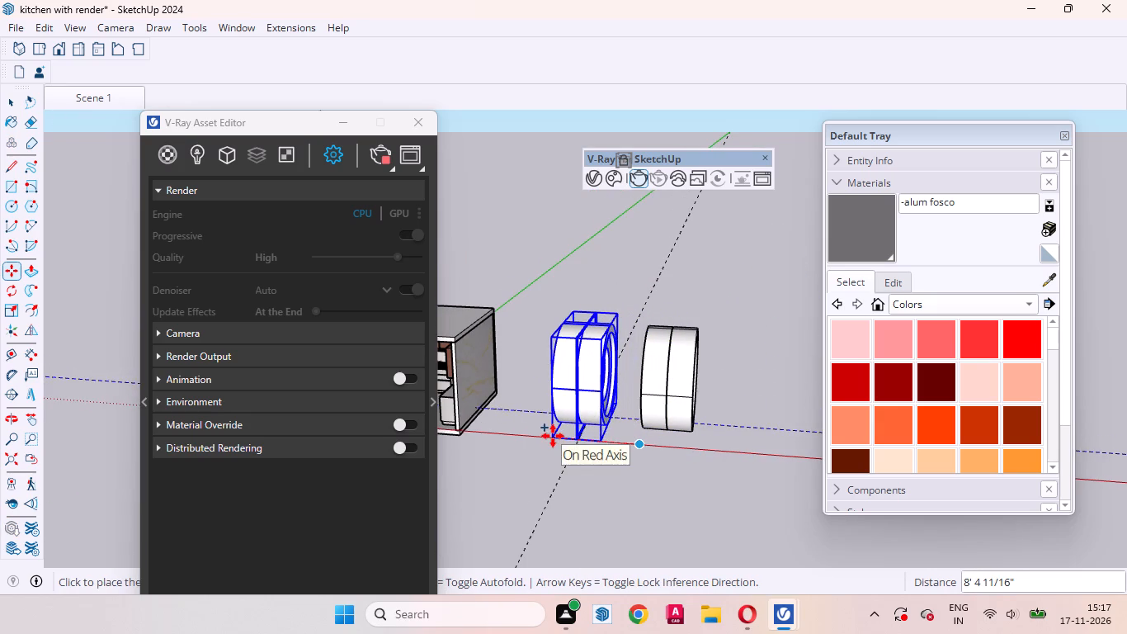
click(553, 436)
key(space)
Erase the dashed guide lines that run past the two disc pairs, both along the red axis and across it.
double_click(749, 426)
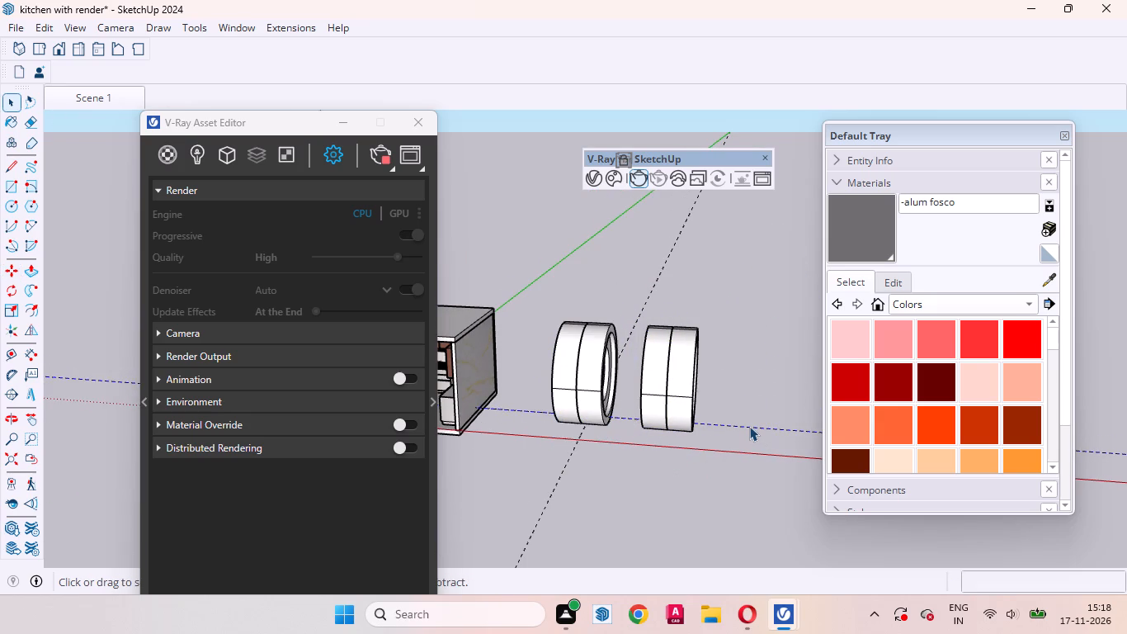
right_click(749, 426)
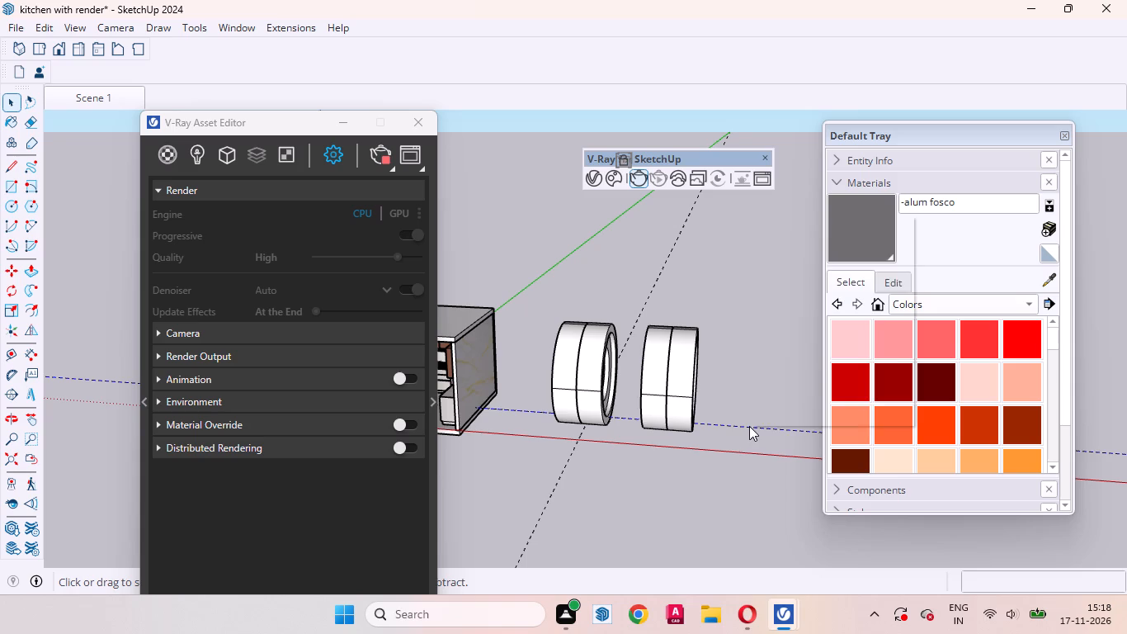
click(790, 244)
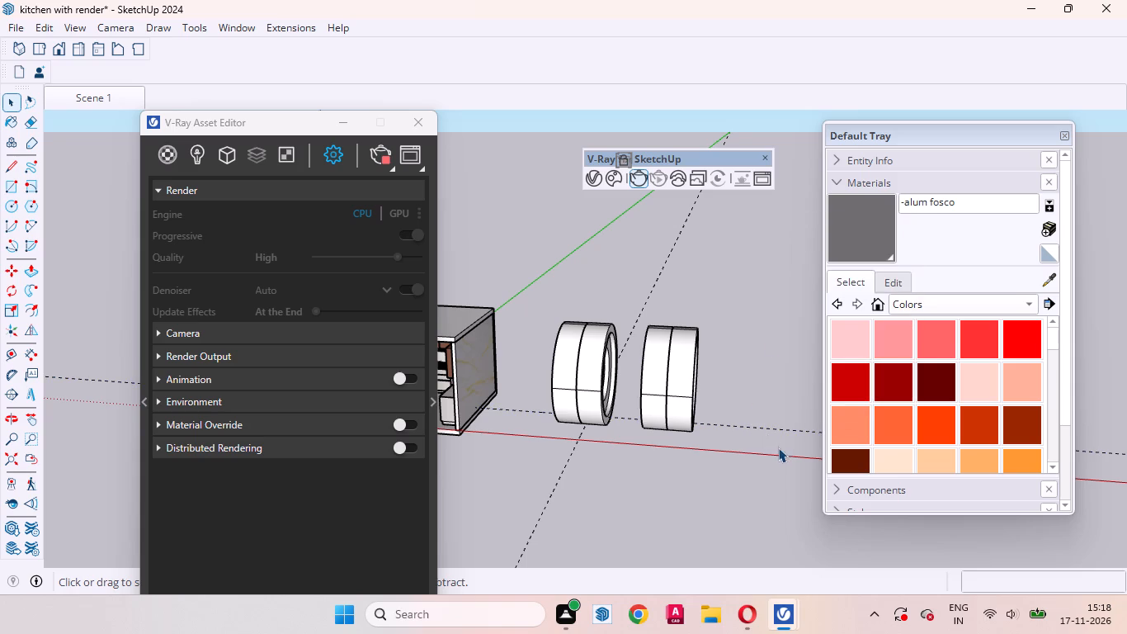
drag(778, 448, 737, 358)
key(Delete)
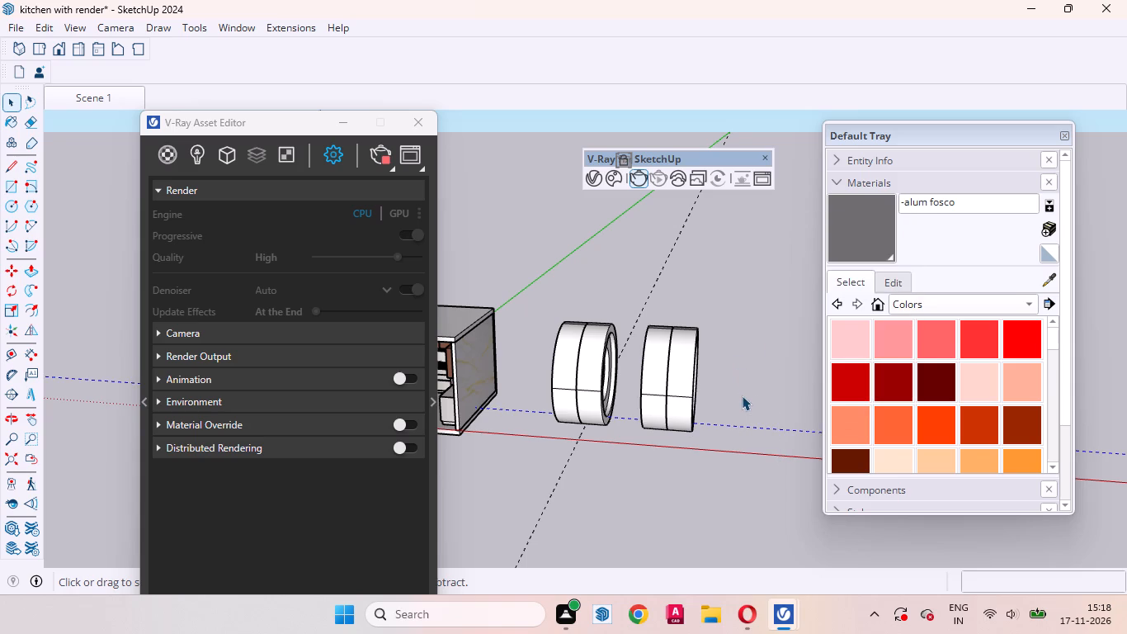
drag(614, 499, 479, 409)
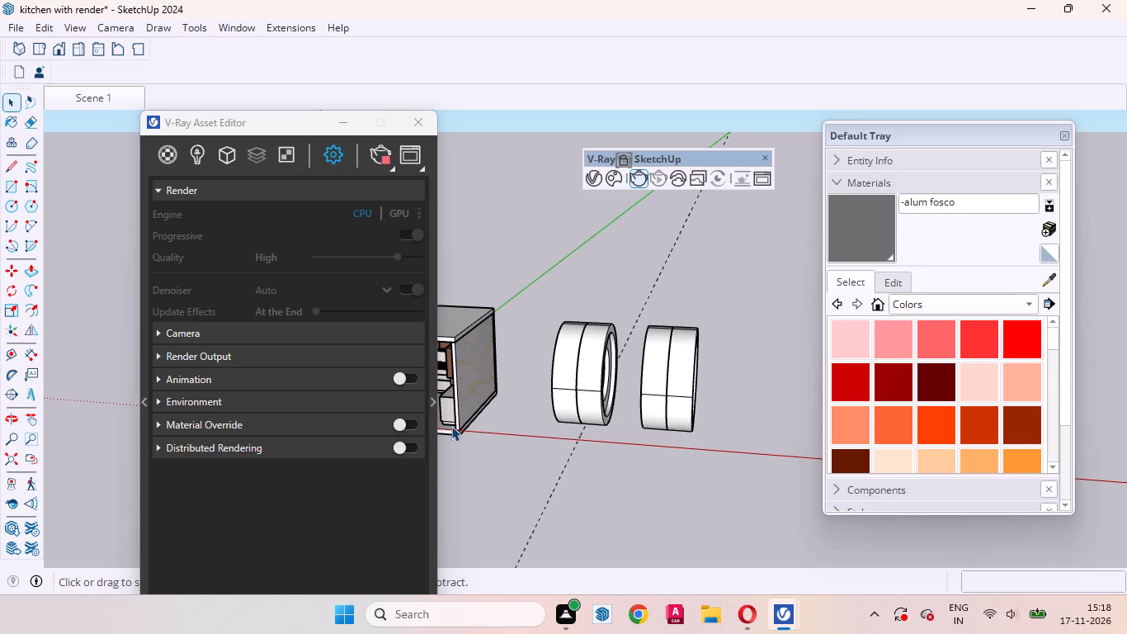
drag(583, 513, 502, 458)
key(Delete)
Delete the outer disc, on the side away from the kitchen, from the disc pair farther from the kitchen.
click(703, 455)
scroll(618, 383, up, 12)
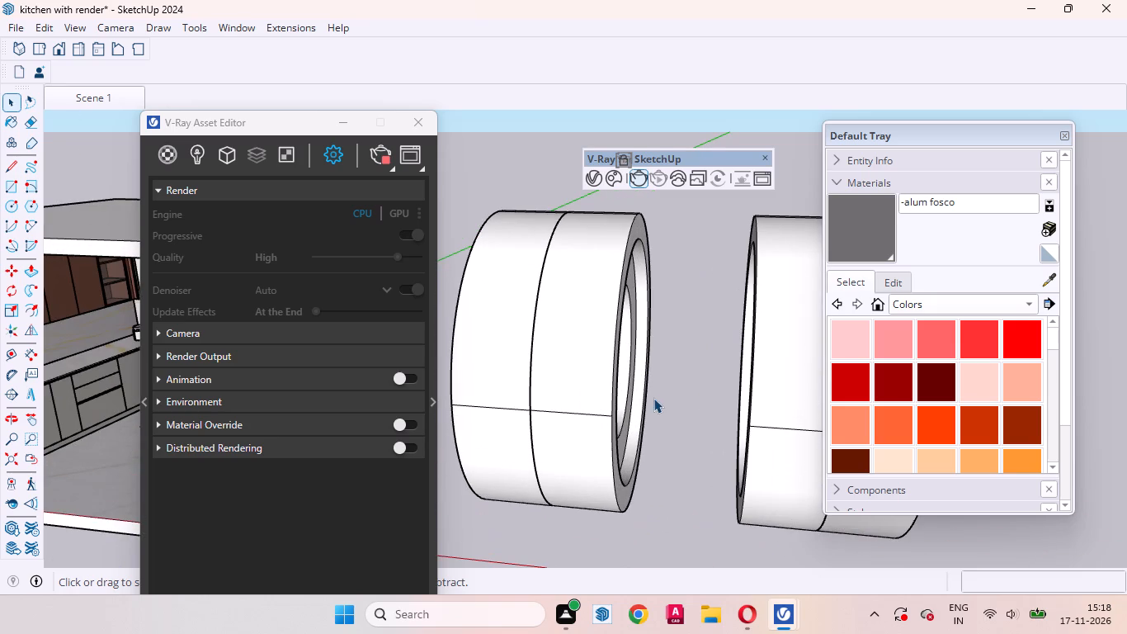
middle_drag(653, 398, 547, 442)
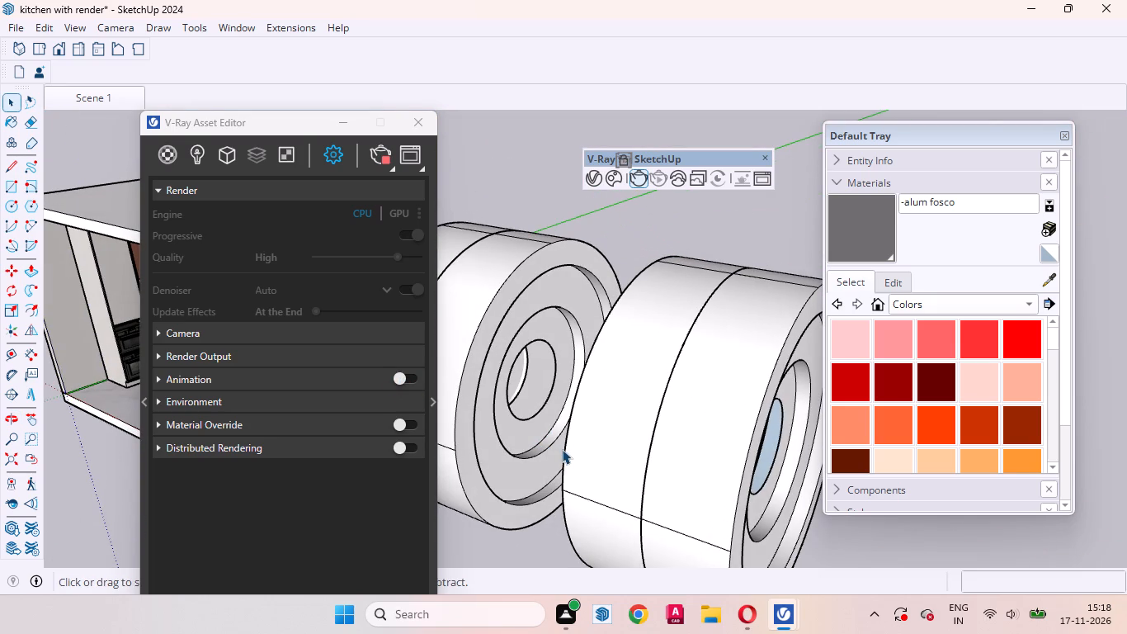
scroll(595, 394, down, 7)
scroll(599, 395, up, 1)
scroll(613, 390, down, 4)
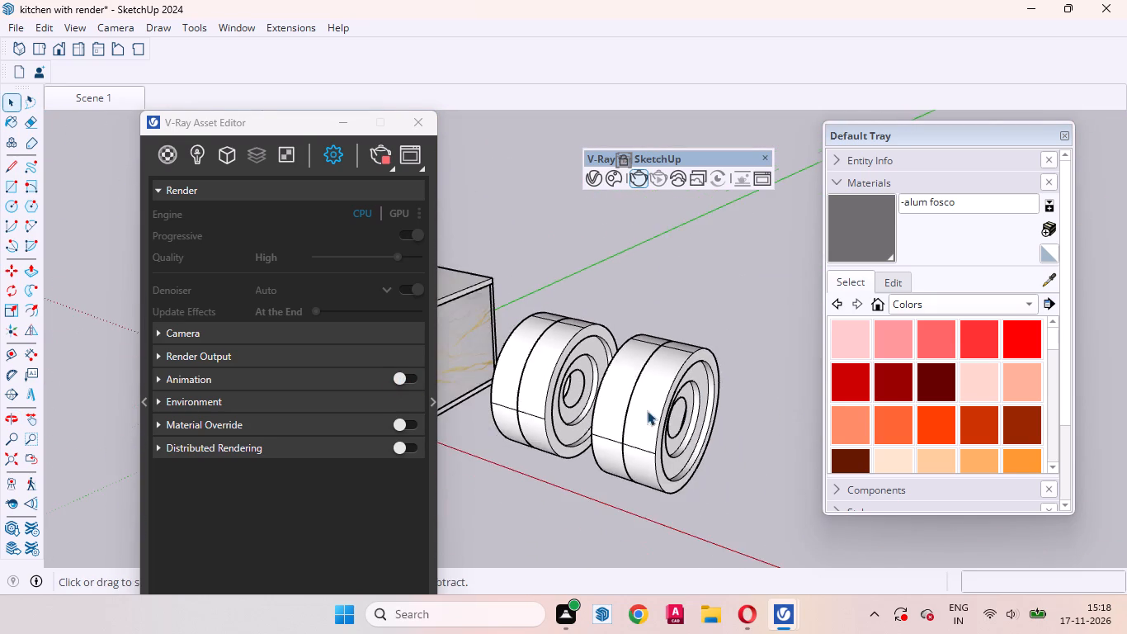
middle_drag(585, 430, 691, 490)
scroll(563, 486, down, 4)
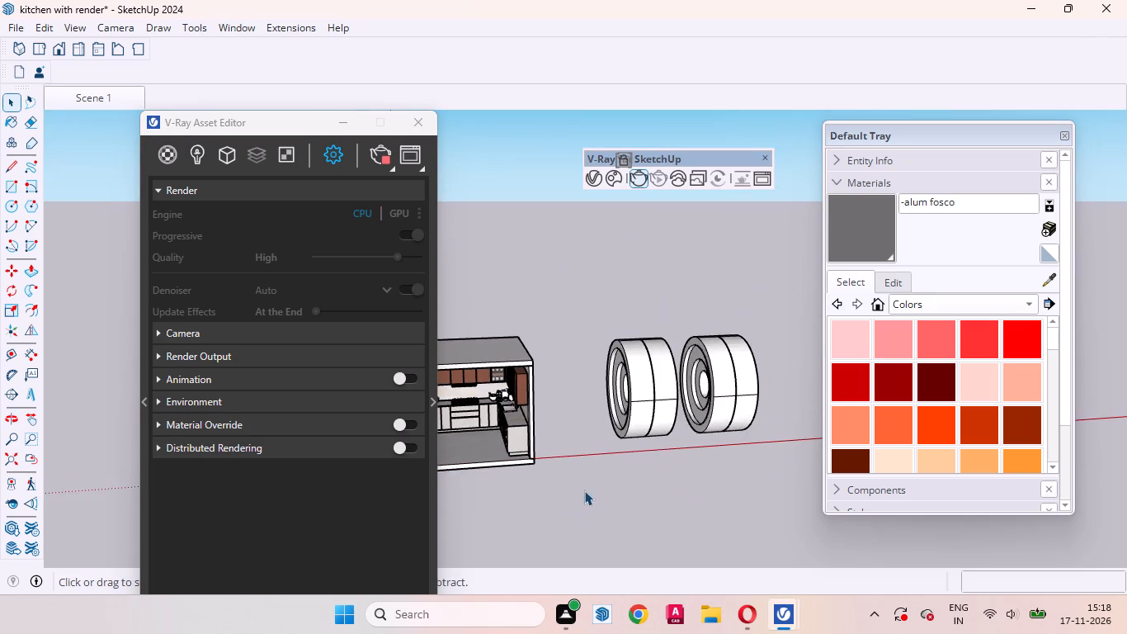
scroll(613, 439, down, 5)
middle_drag(666, 442, 527, 525)
scroll(636, 414, up, 8)
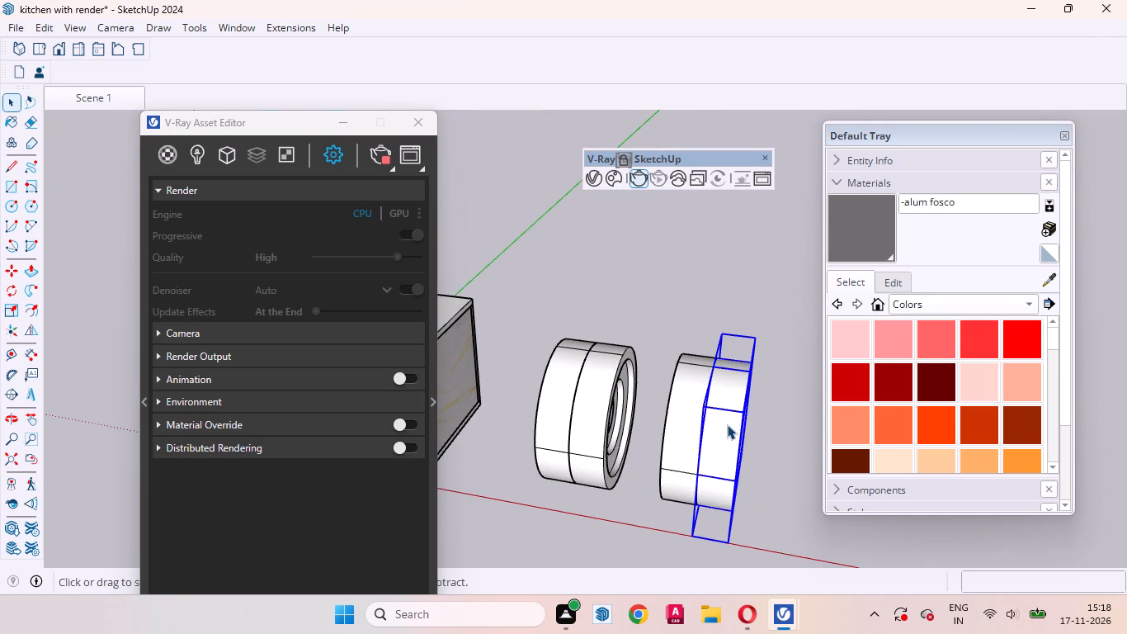
key(Delete)
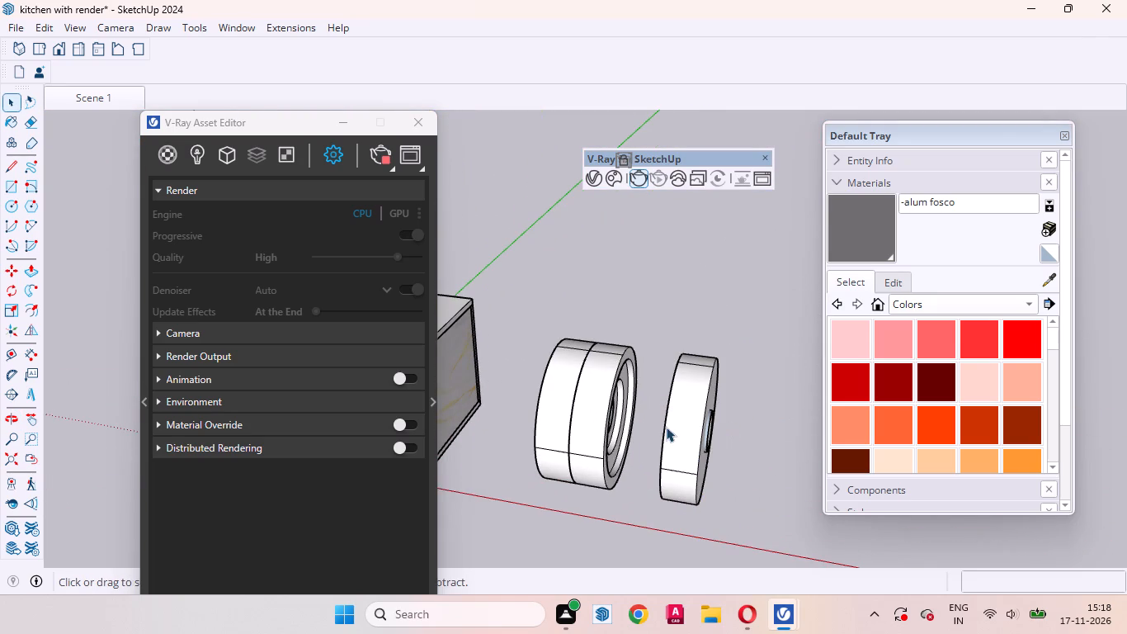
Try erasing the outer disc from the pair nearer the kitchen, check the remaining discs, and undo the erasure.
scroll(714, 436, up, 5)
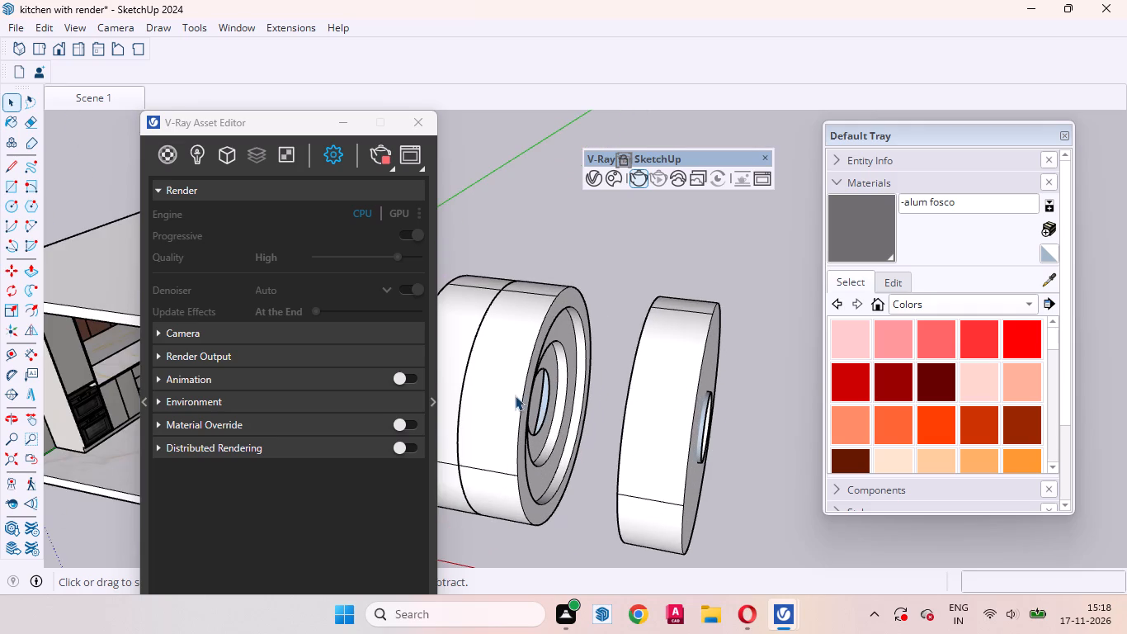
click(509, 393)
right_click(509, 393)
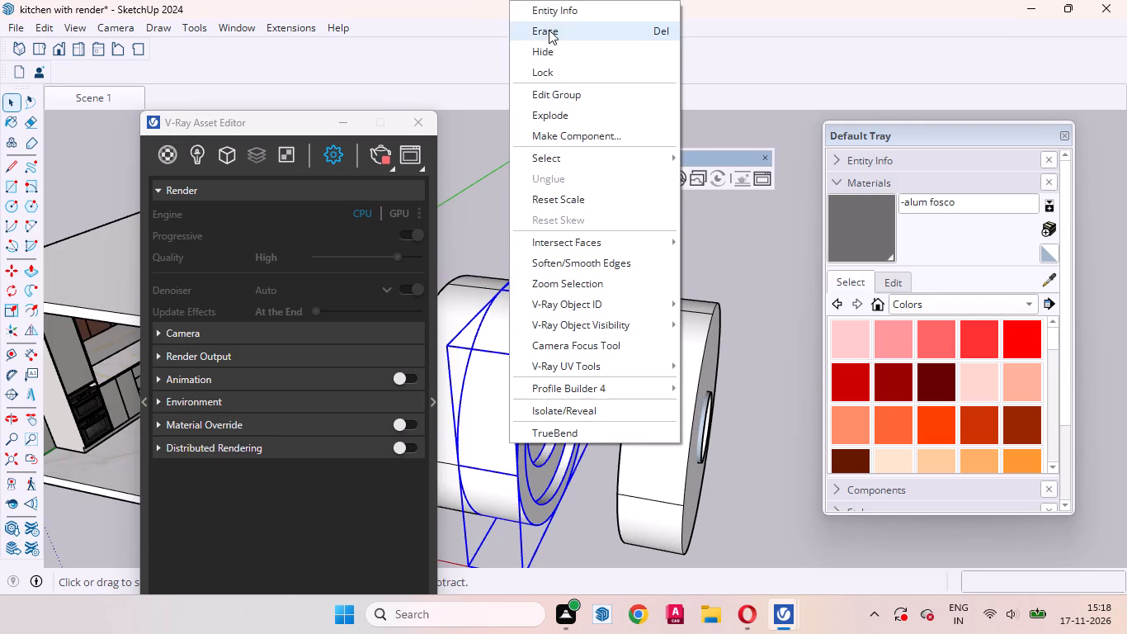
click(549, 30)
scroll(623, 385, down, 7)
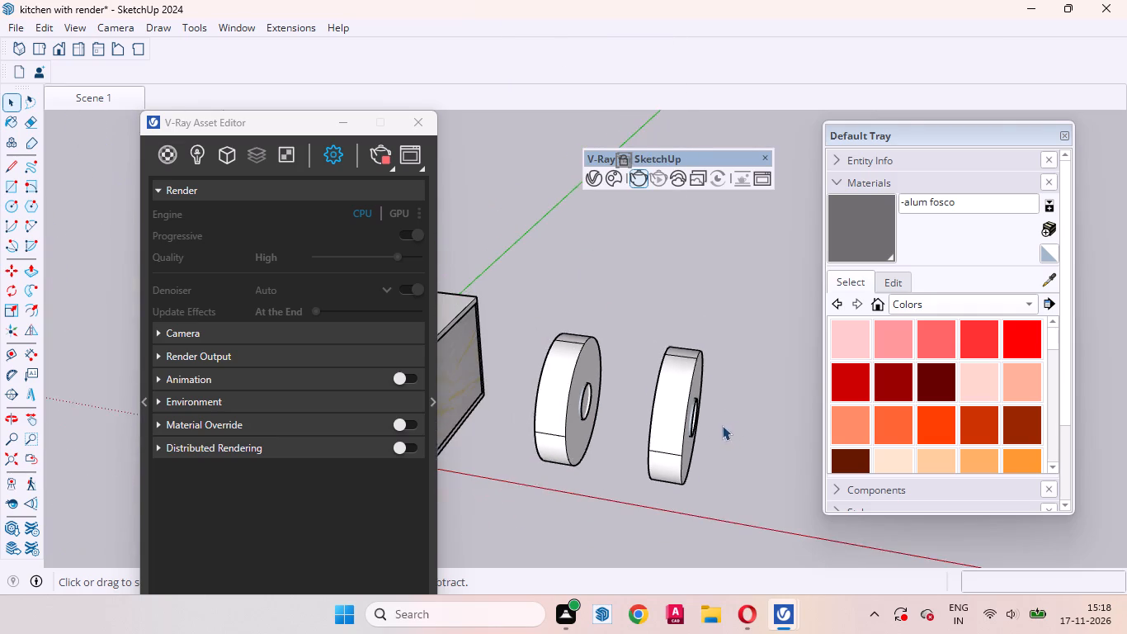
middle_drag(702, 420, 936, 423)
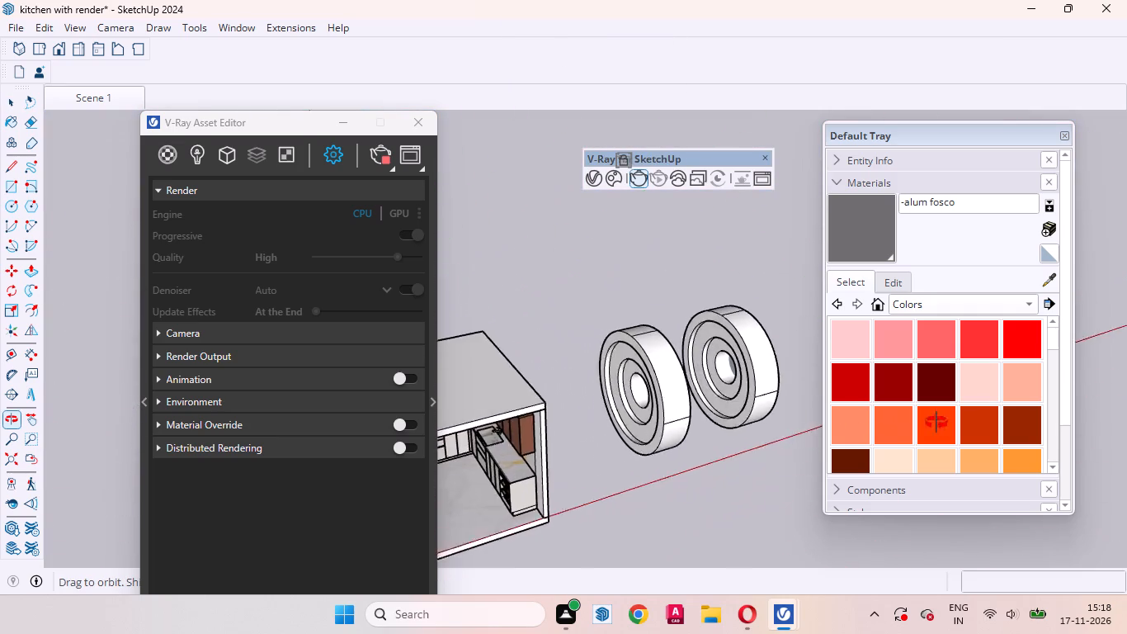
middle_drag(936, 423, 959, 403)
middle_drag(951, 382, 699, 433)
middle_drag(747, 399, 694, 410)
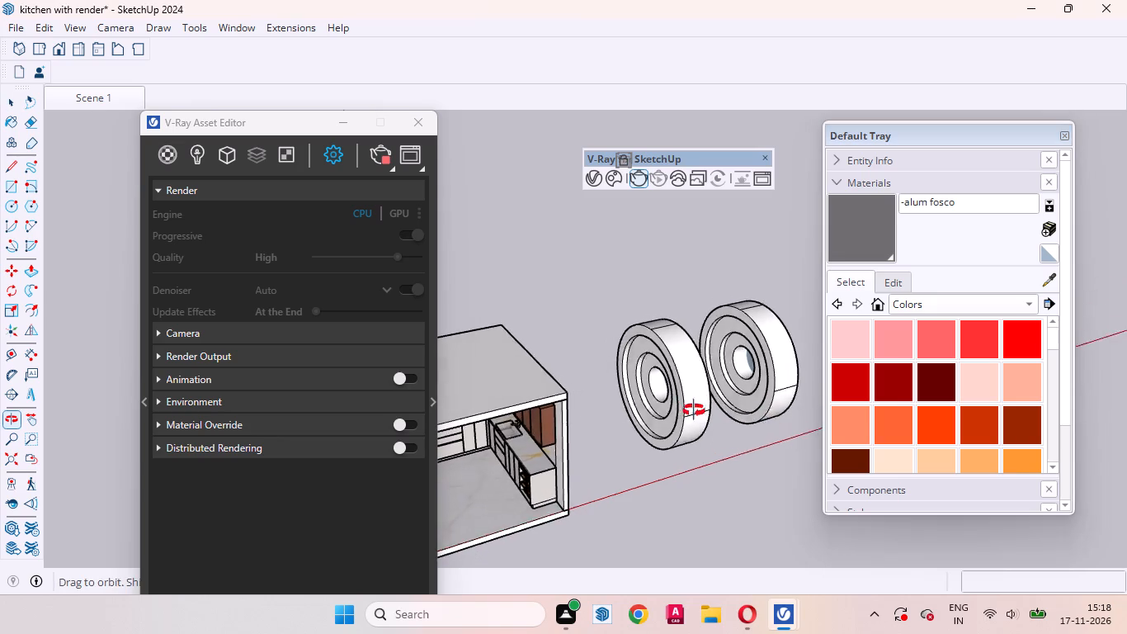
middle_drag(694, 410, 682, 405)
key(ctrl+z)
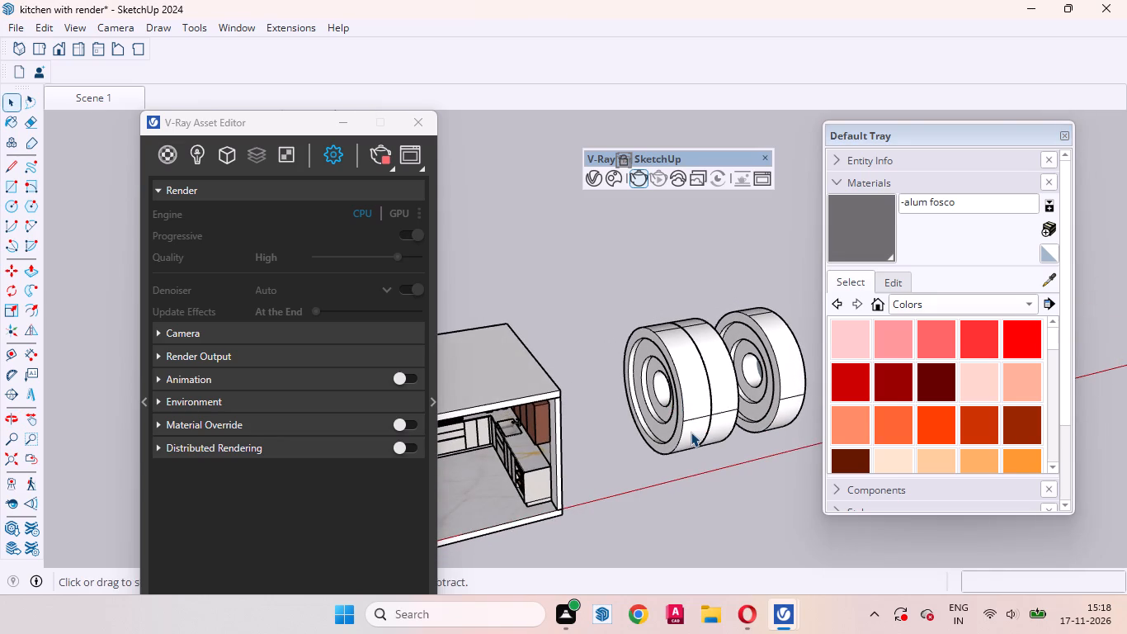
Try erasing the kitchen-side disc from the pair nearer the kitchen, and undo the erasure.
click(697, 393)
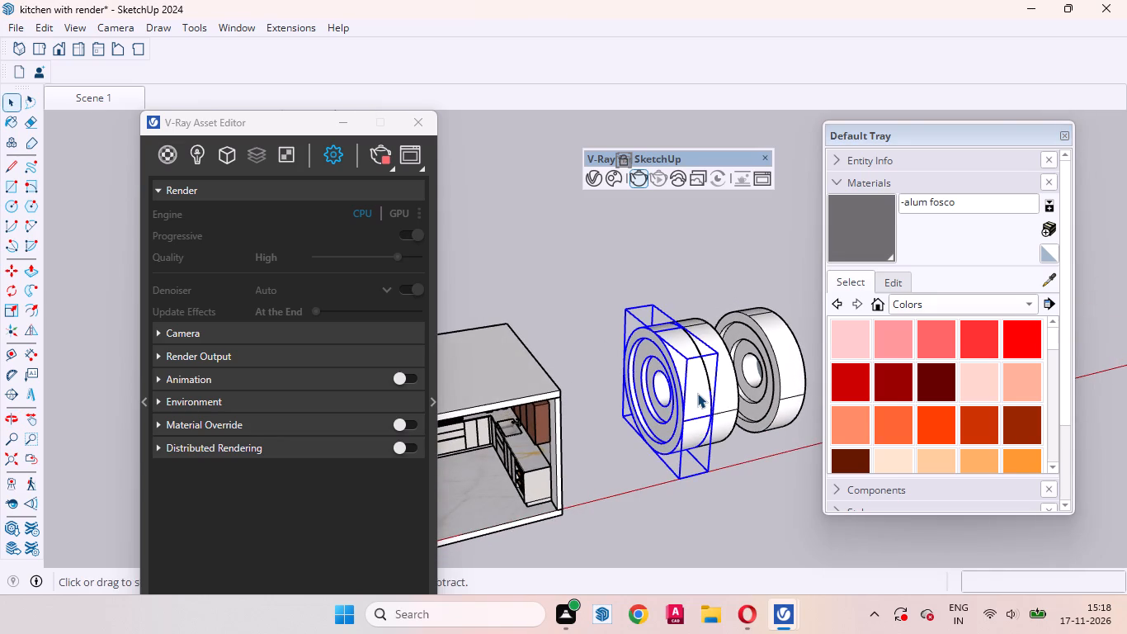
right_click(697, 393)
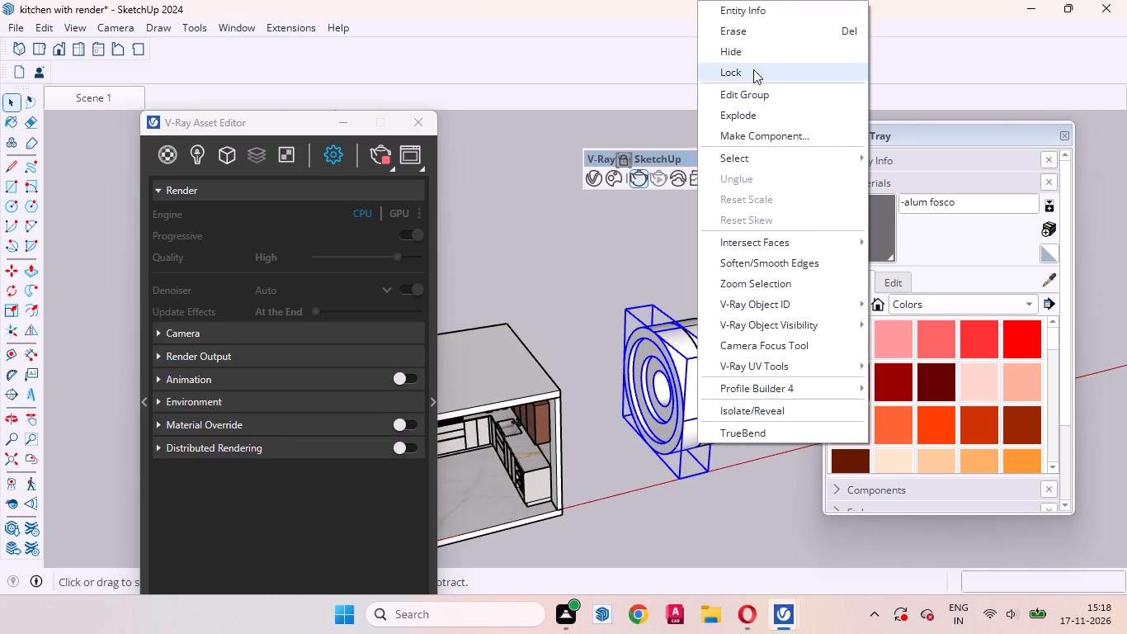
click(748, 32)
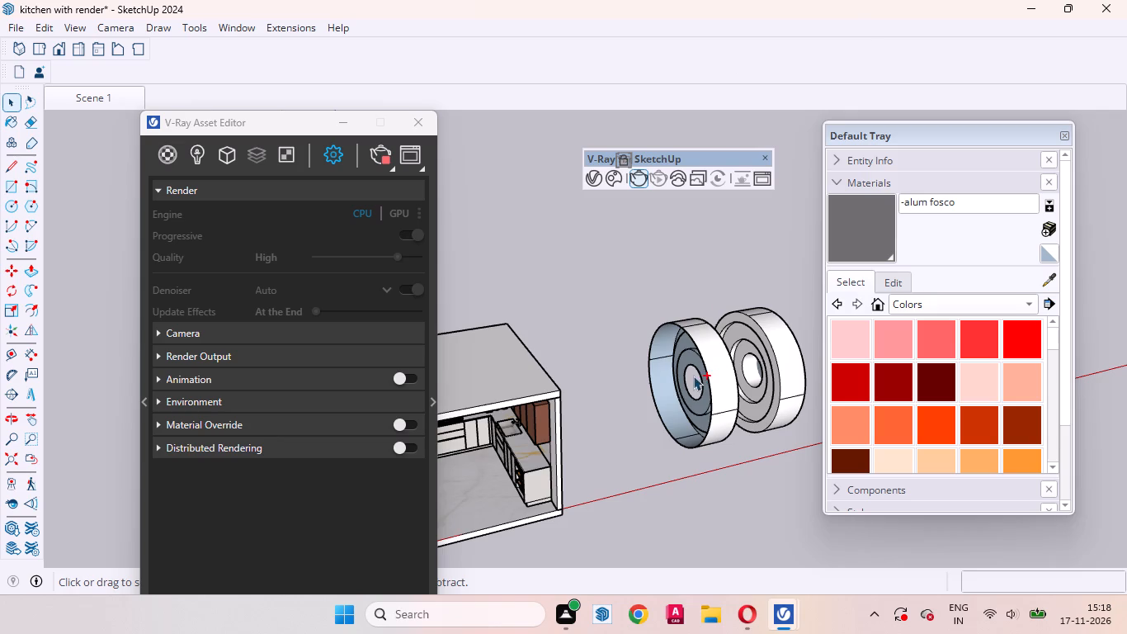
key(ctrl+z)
Erase the disc on the side away from the kitchen from the remaining joined pair.
click(700, 374)
click(721, 367)
right_click(721, 367)
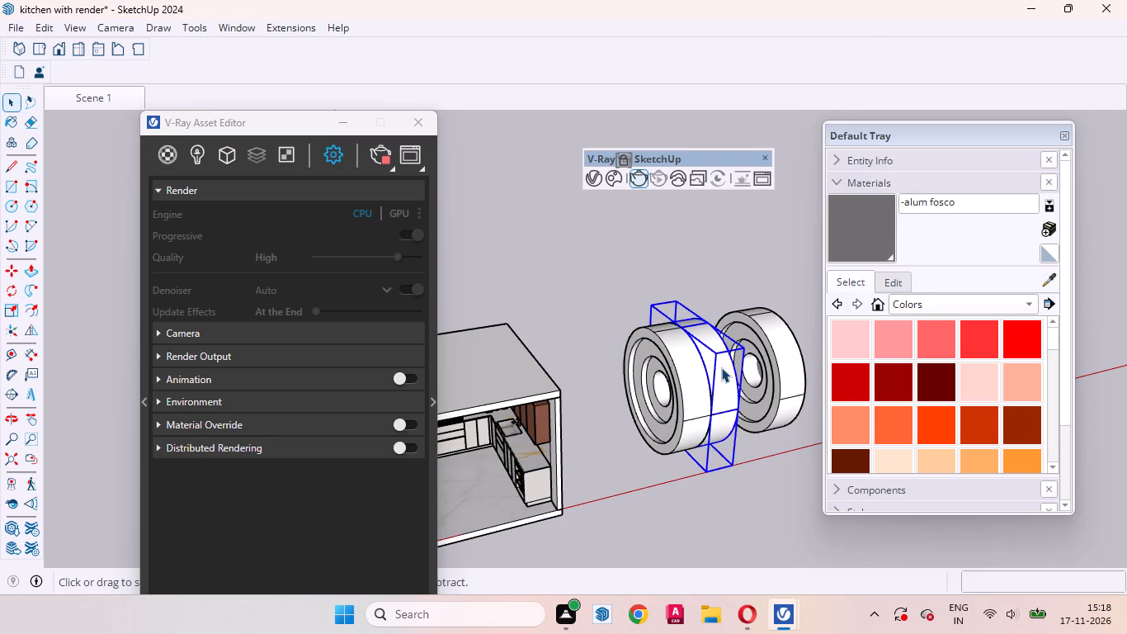
click(757, 225)
Flip the disc farther from the kitchen about the plane parallel to its round faces, so its ringed face points outward.
middle_drag(712, 355, 525, 362)
scroll(661, 390, down, 7)
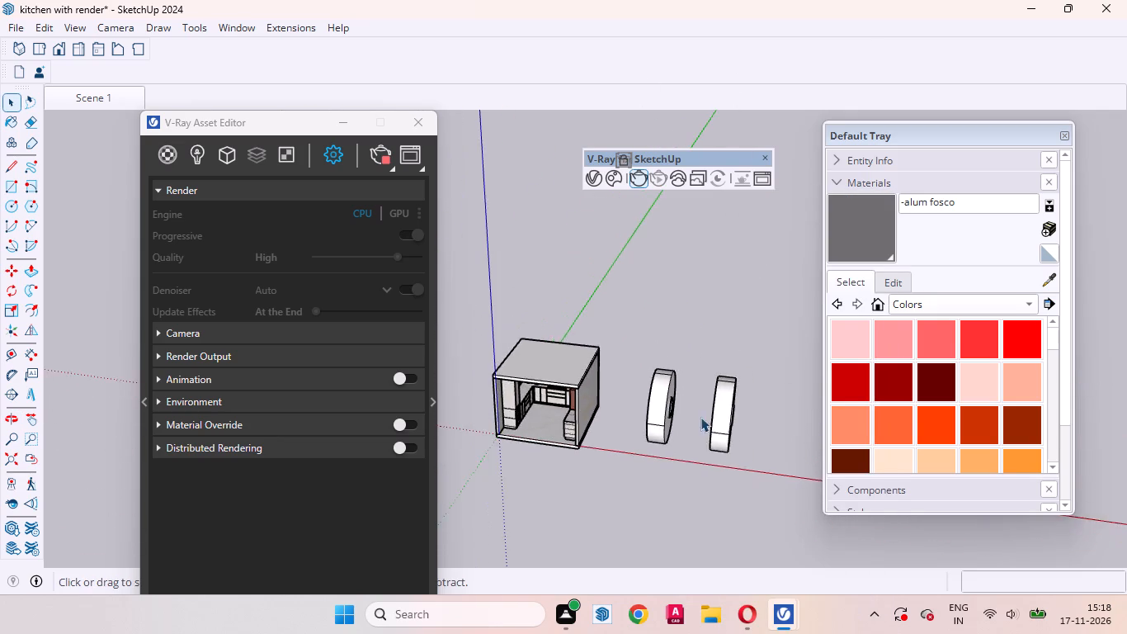
middle_drag(694, 424, 513, 398)
click(653, 433)
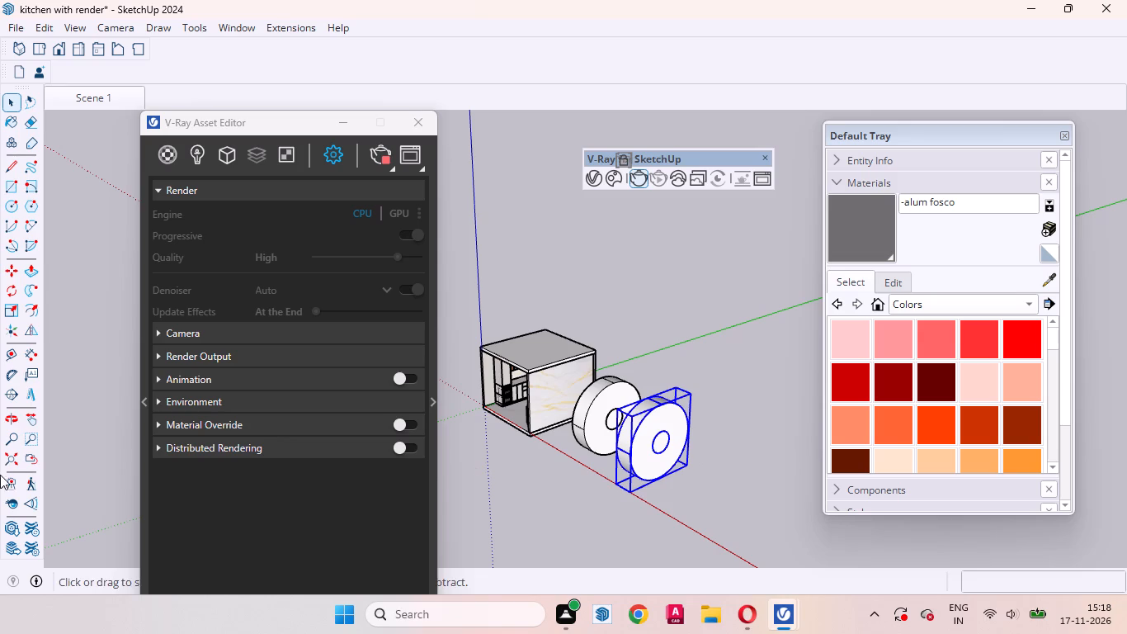
click(29, 324)
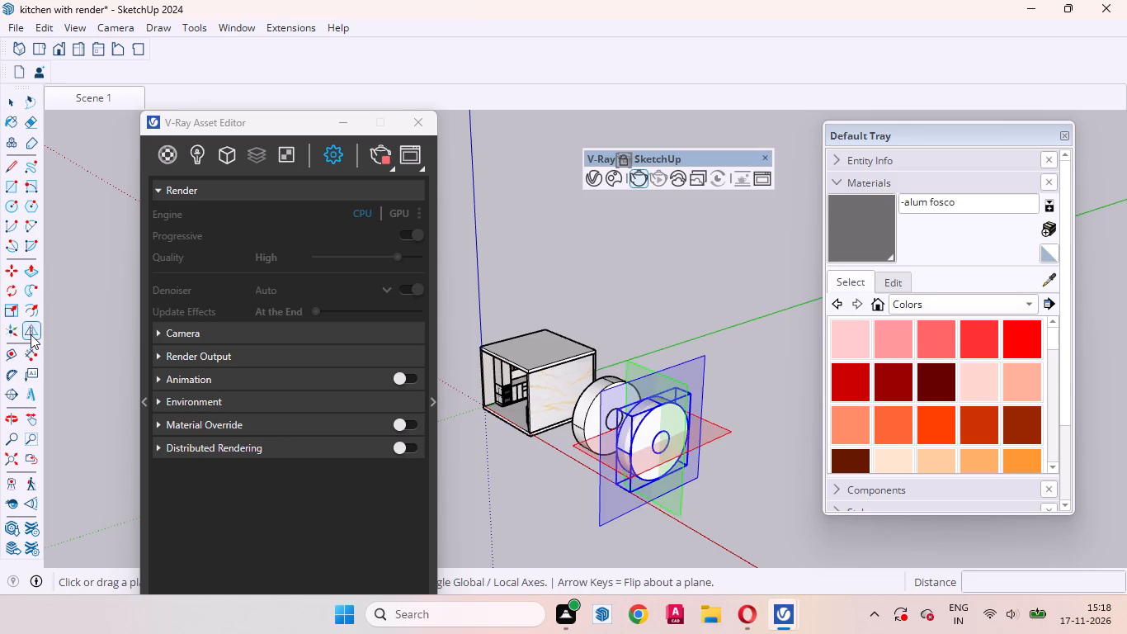
click(31, 334)
click(615, 401)
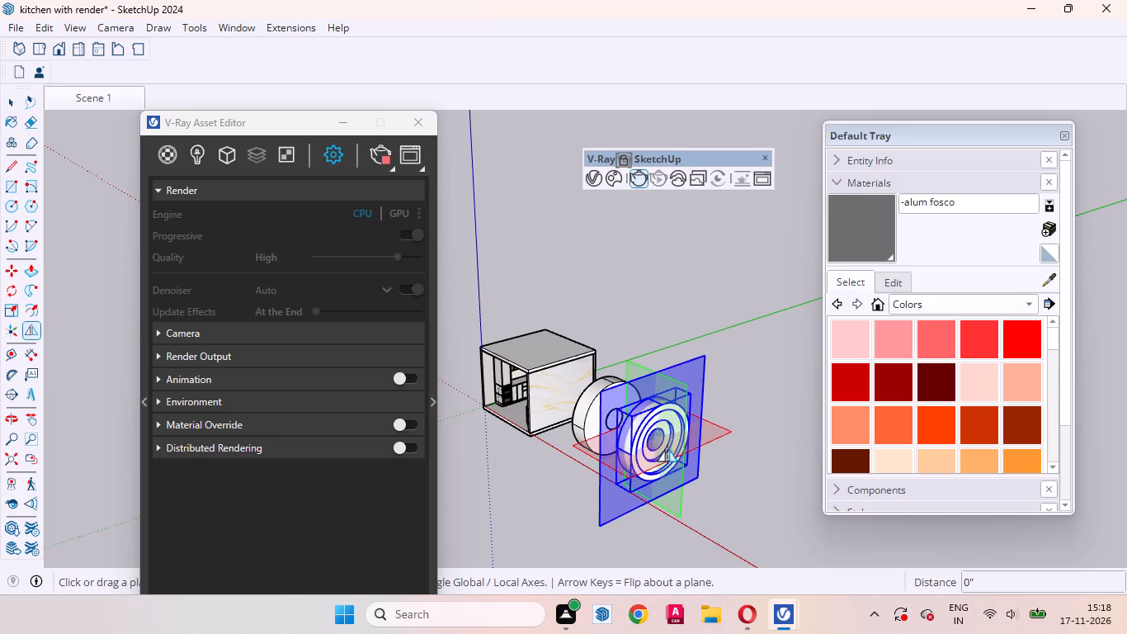
key(space)
click(719, 509)
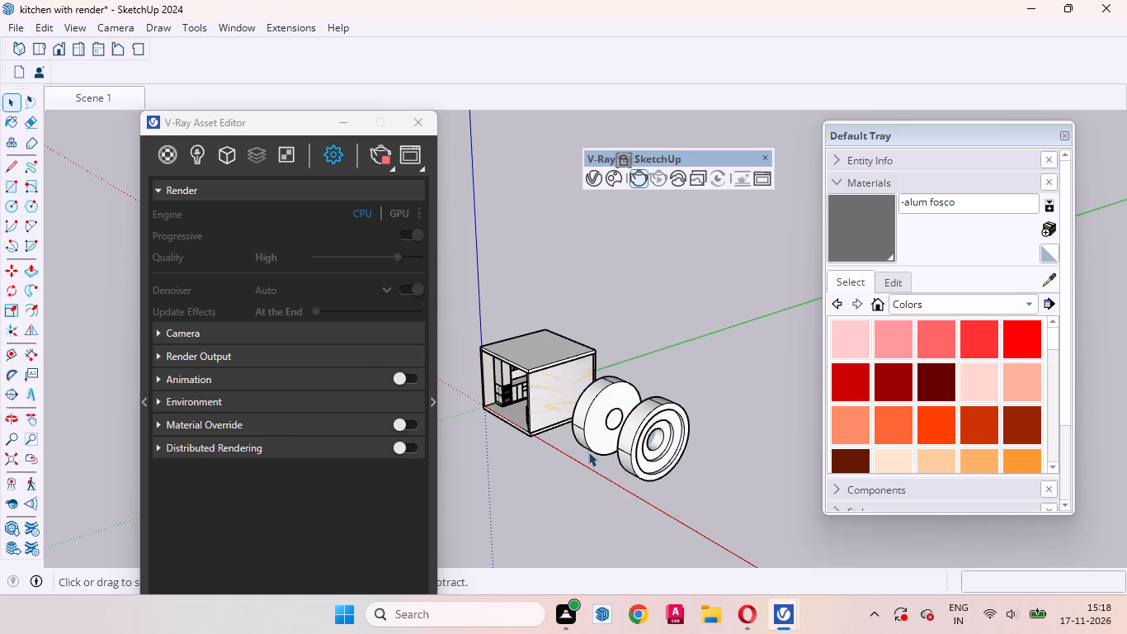
Move the disc nearer the kitchen about 3' 3 5/8" along the red axis toward the kitchen, widening the gap between the discs.
middle_drag(588, 452, 804, 499)
scroll(700, 419, up, 8)
scroll(544, 419, down, 2)
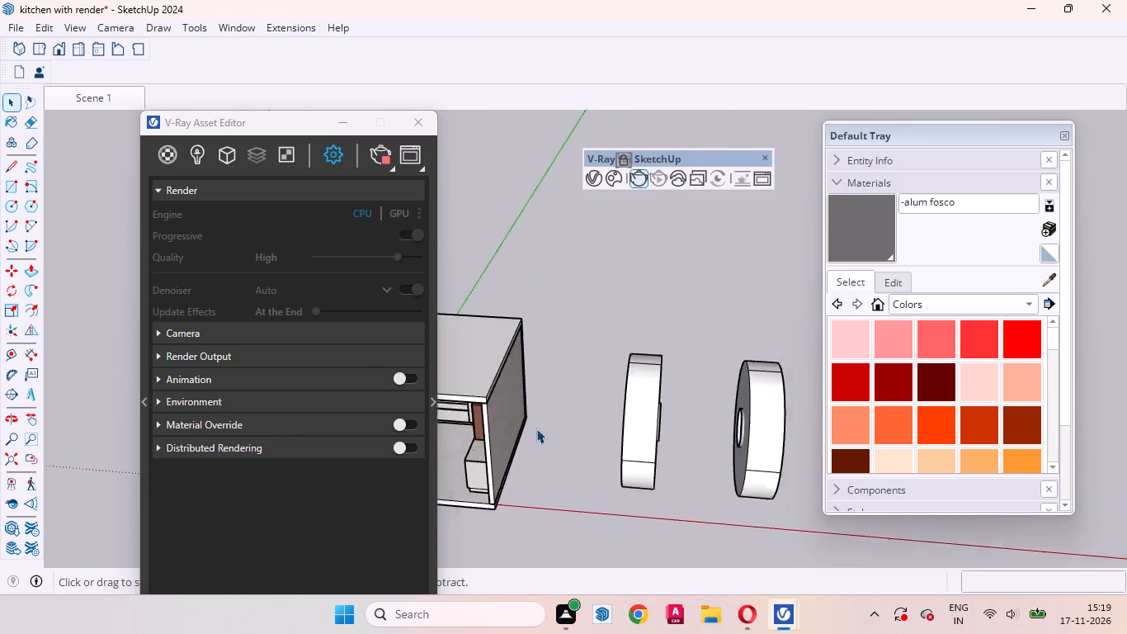
scroll(536, 428, down, 7)
middle_drag(628, 417, 649, 568)
scroll(634, 412, up, 8)
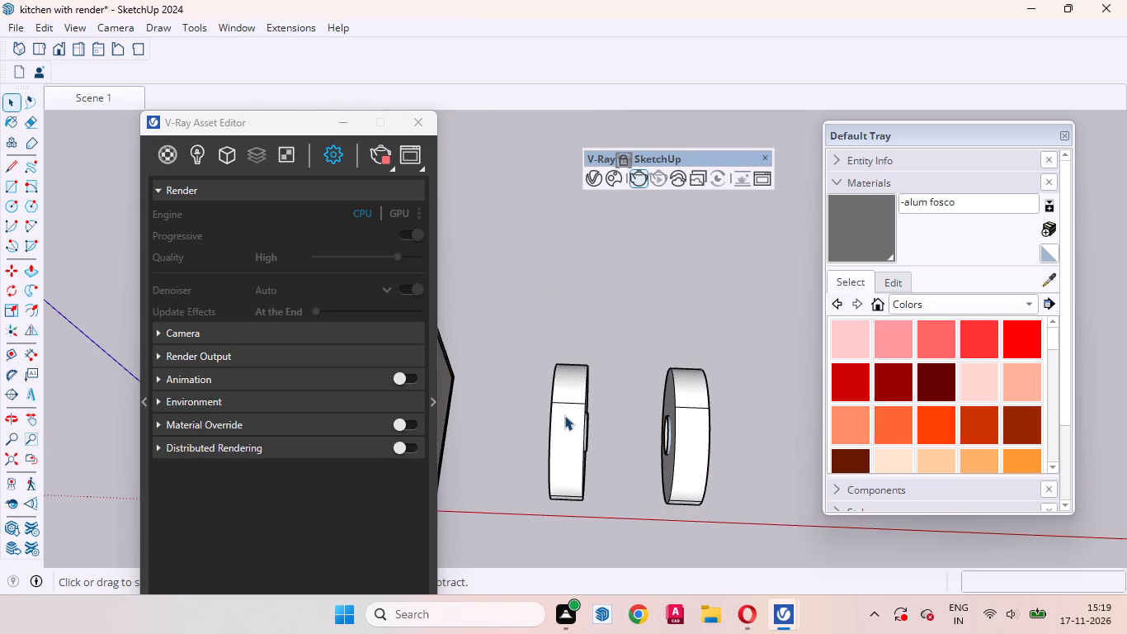
click(564, 415)
key(m)
click(611, 455)
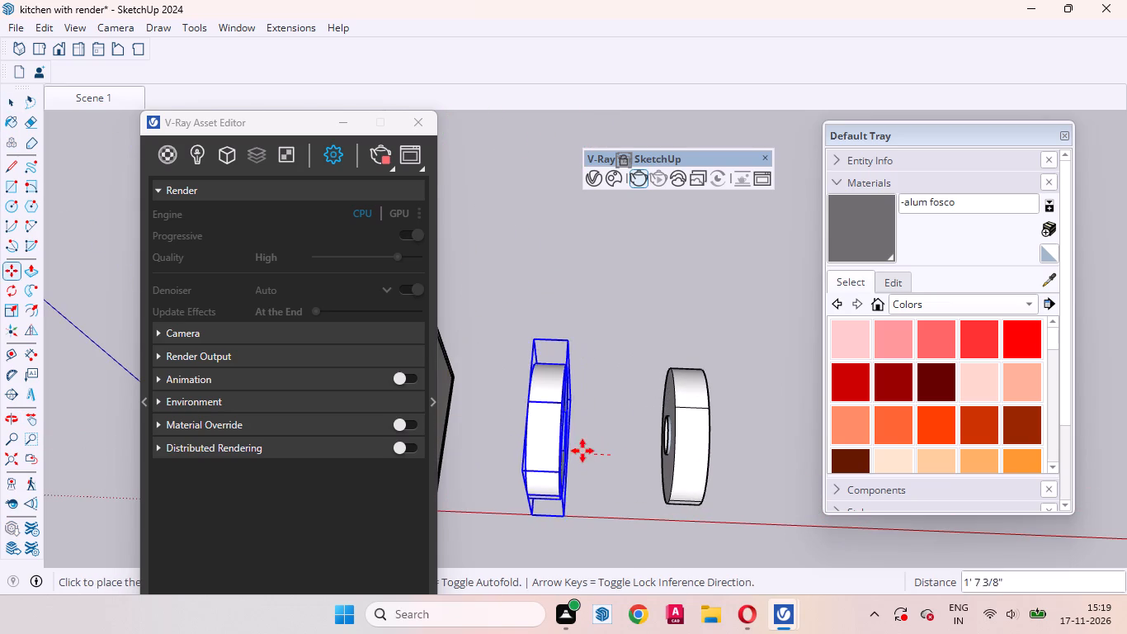
click(570, 449)
key(space)
click(611, 474)
key(space)
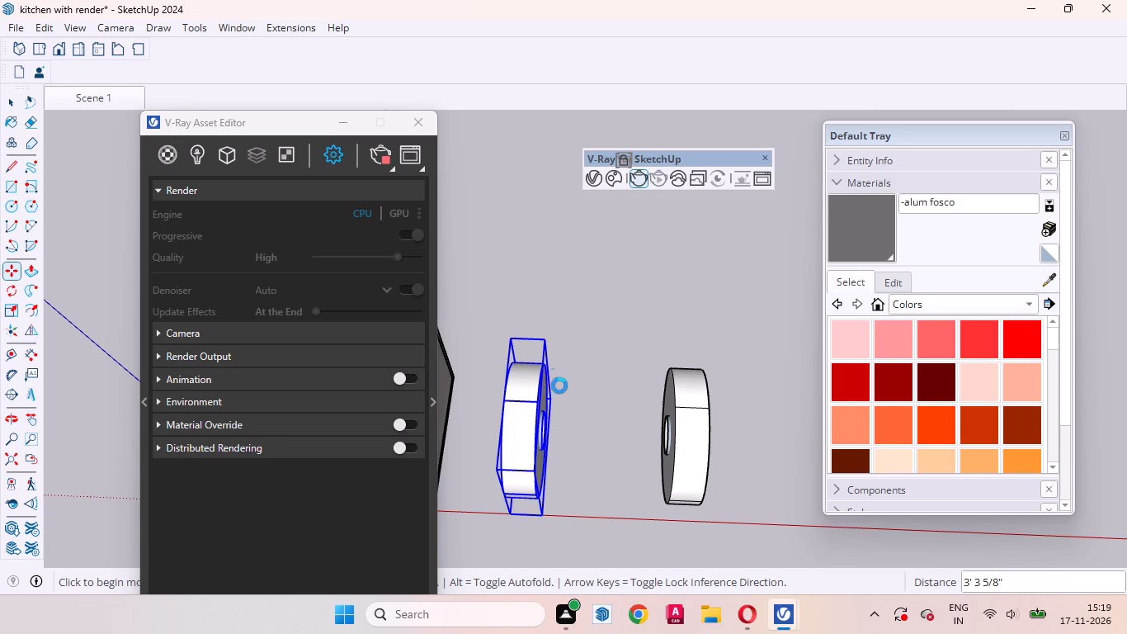
click(630, 337)
click(13, 102)
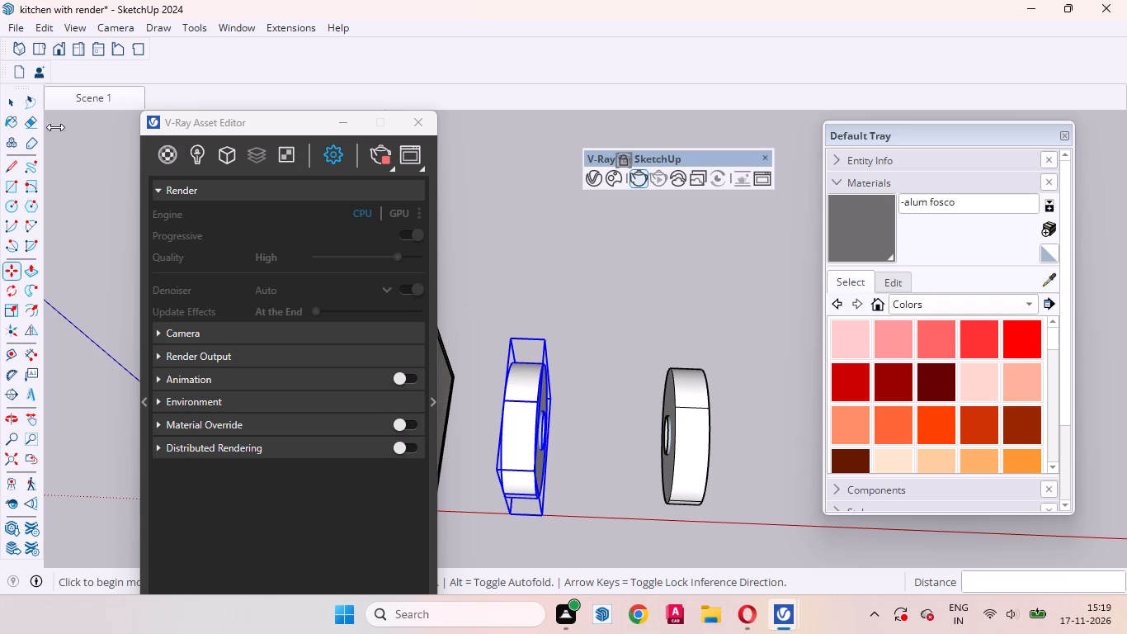
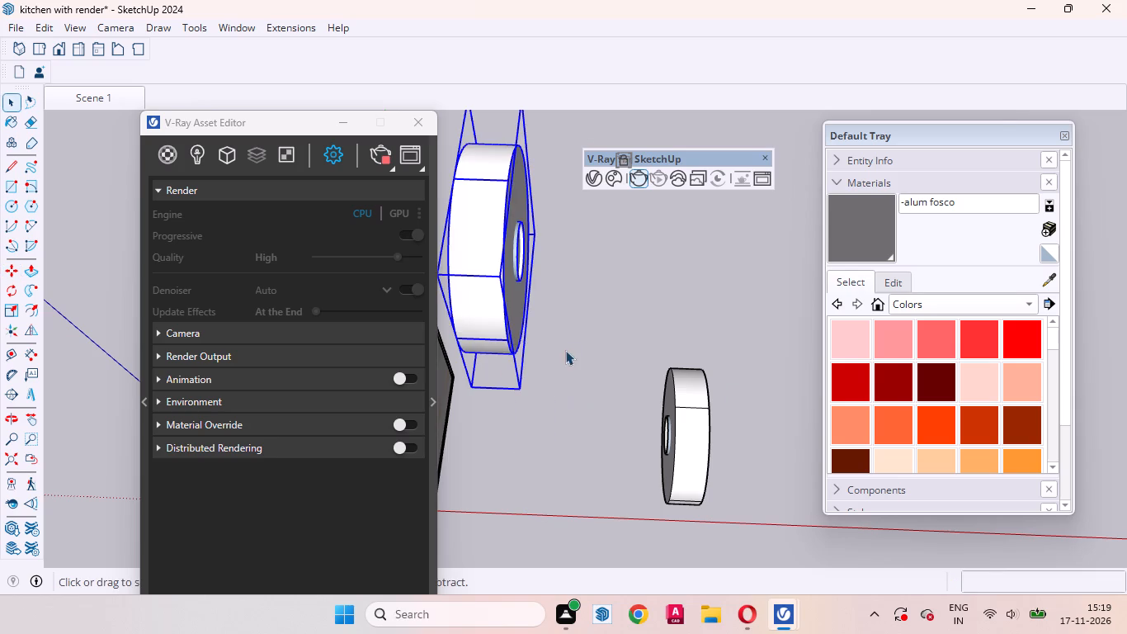
Undo the last move of the disc nearer the kitchen.
click(585, 362)
scroll(647, 340, down, 9)
middle_drag(592, 430, 582, 319)
key(ctrl+z)
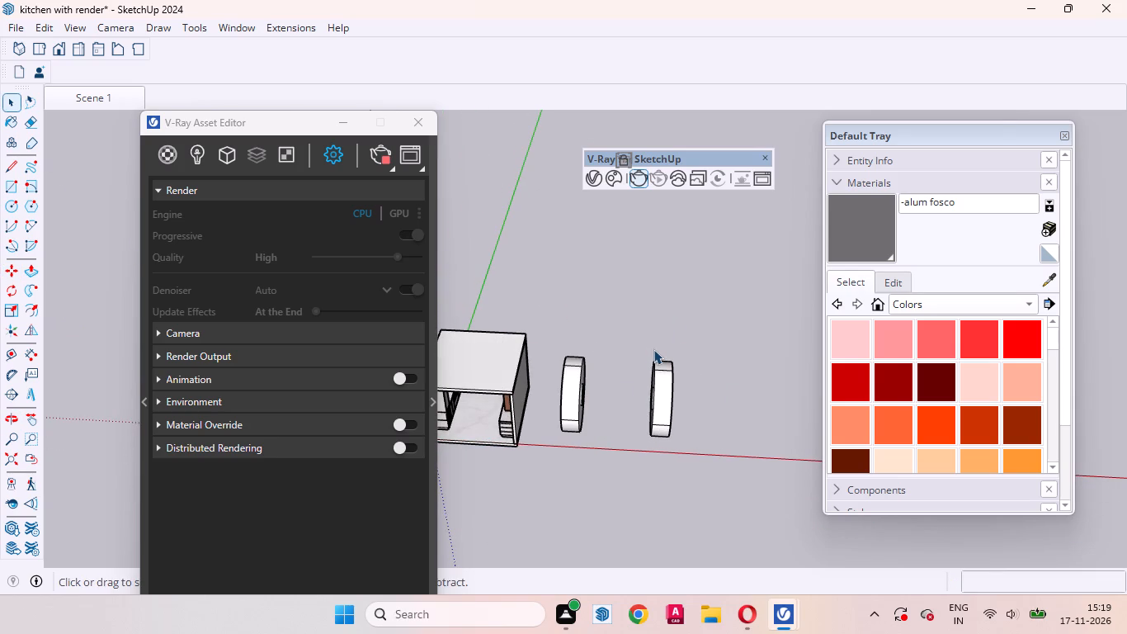
Draw a flat rectangle about 14' 6" by 28' 4" from the top of the kitchen-side disc, spanning both discs and extending along the green axis.
scroll(582, 379, up, 4)
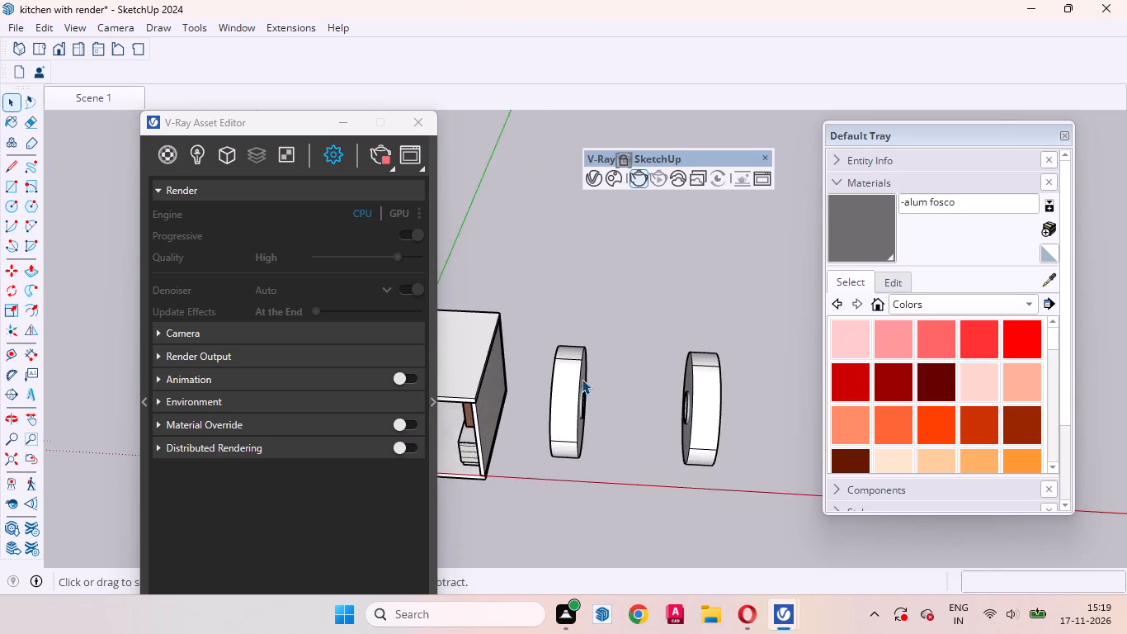
scroll(582, 379, up, 3)
middle_drag(610, 388, 283, 461)
scroll(740, 399, down, 7)
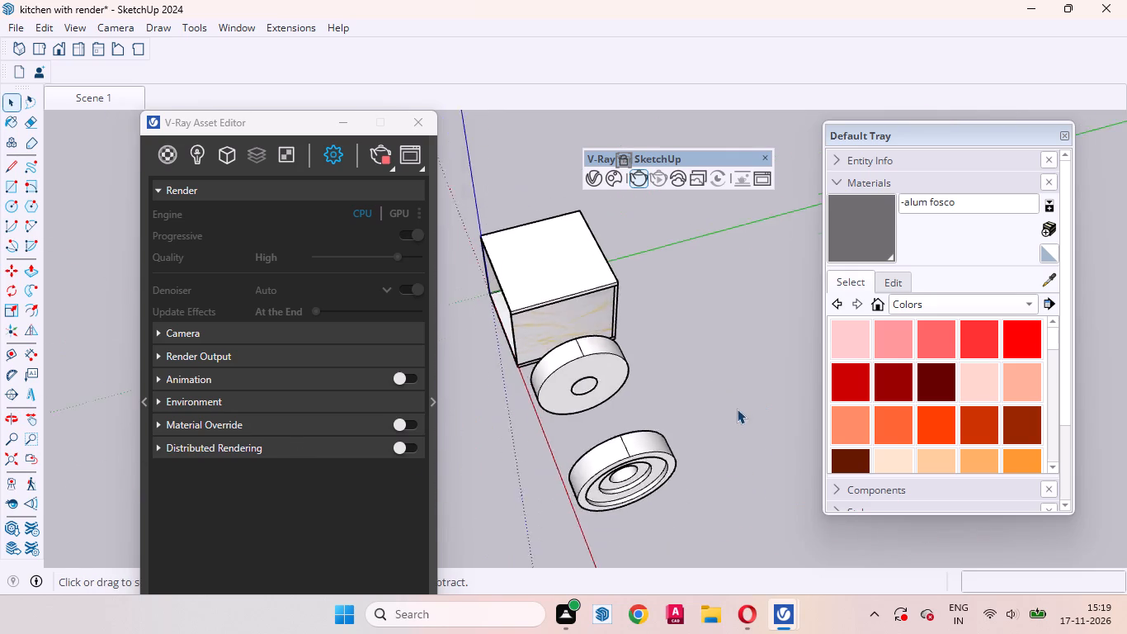
scroll(737, 409, down, 7)
scroll(700, 426, up, 1)
middle_drag(686, 430, 593, 487)
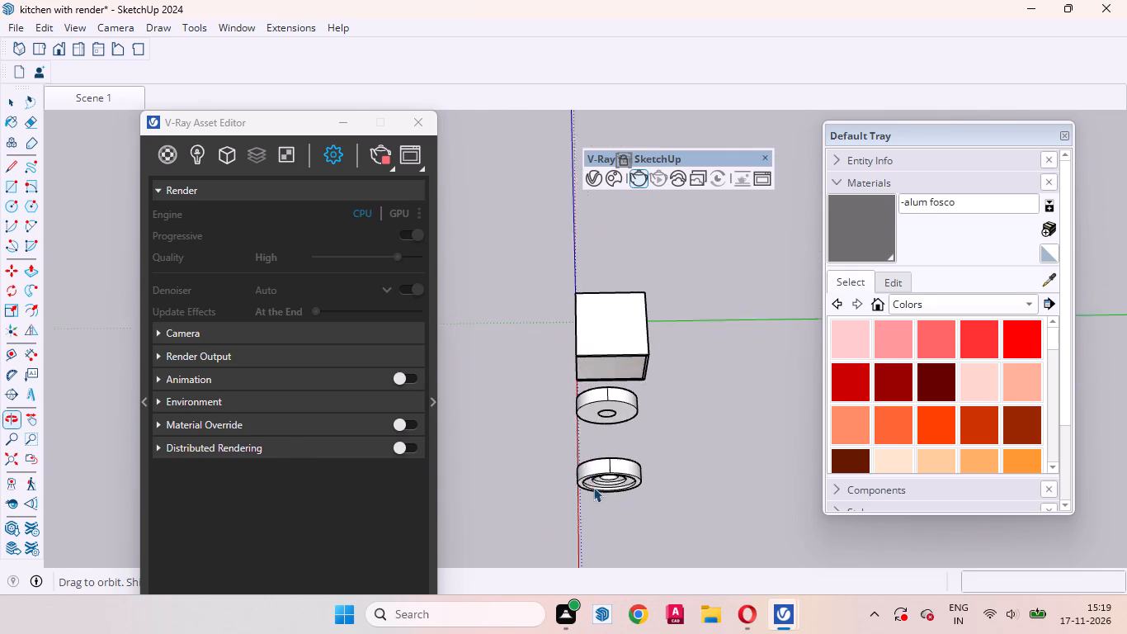
scroll(585, 459, down, 7)
scroll(615, 452, up, 2)
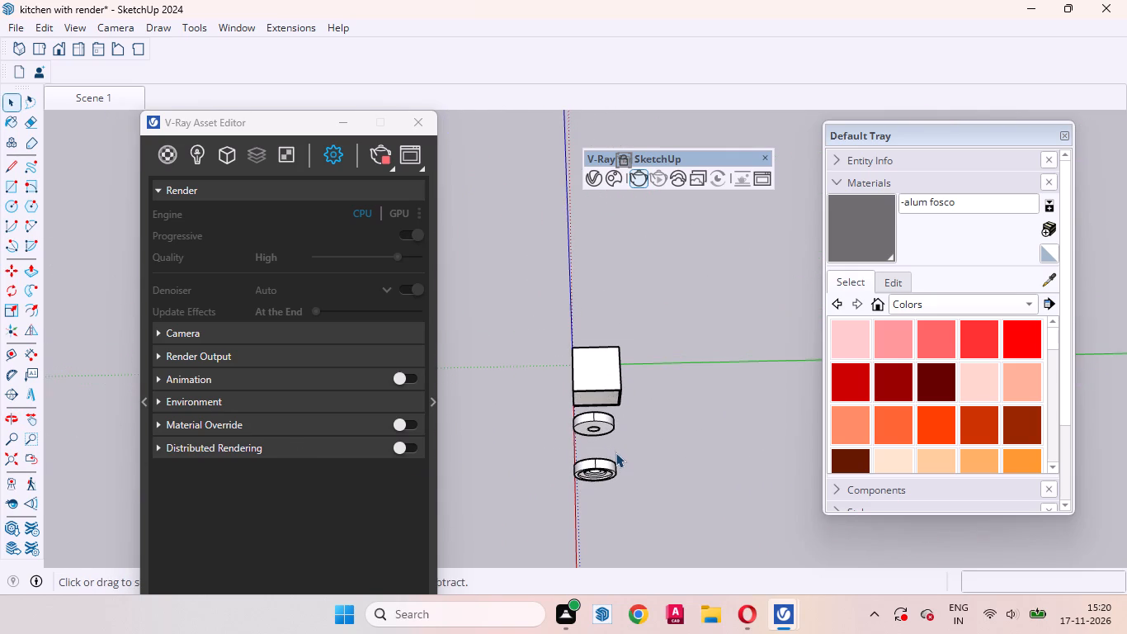
key(r)
scroll(603, 440, up, 3)
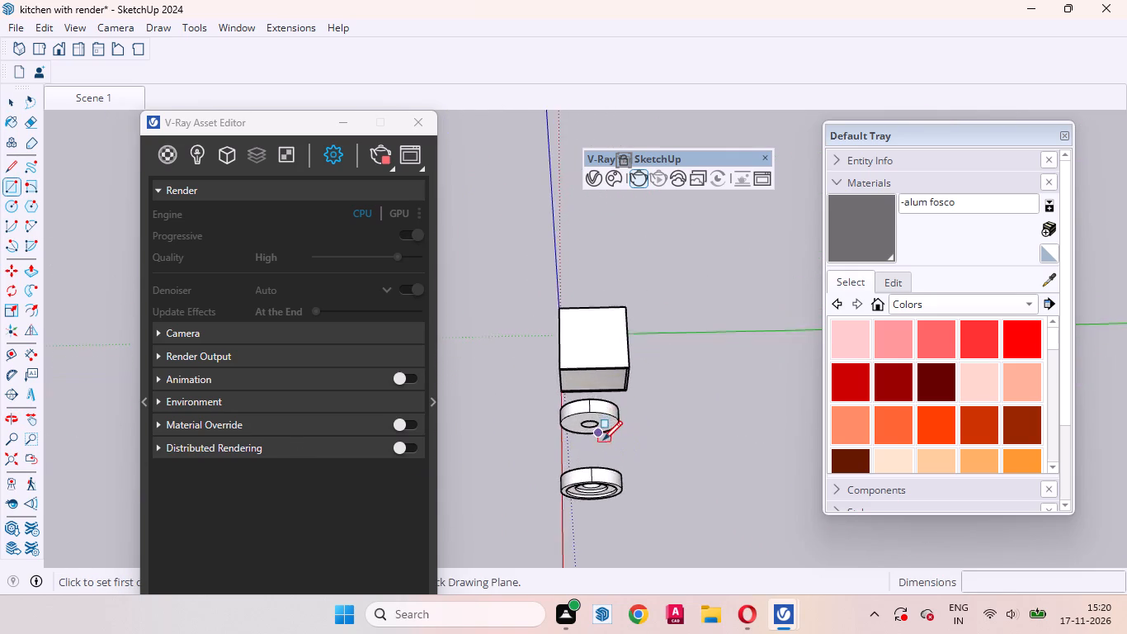
scroll(603, 440, up, 7)
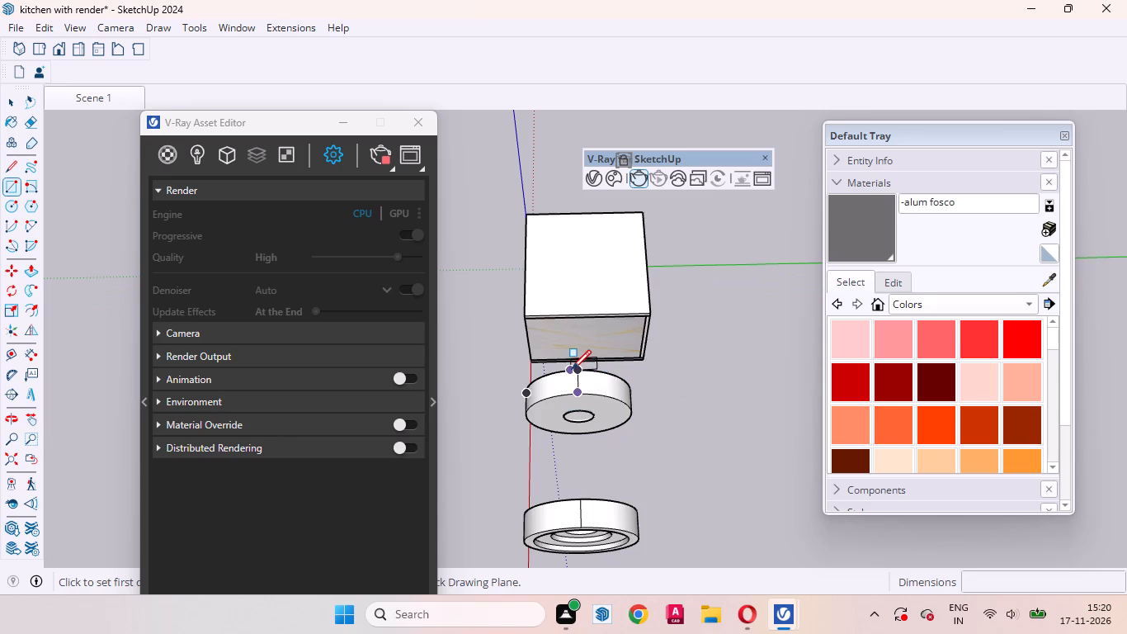
click(578, 367)
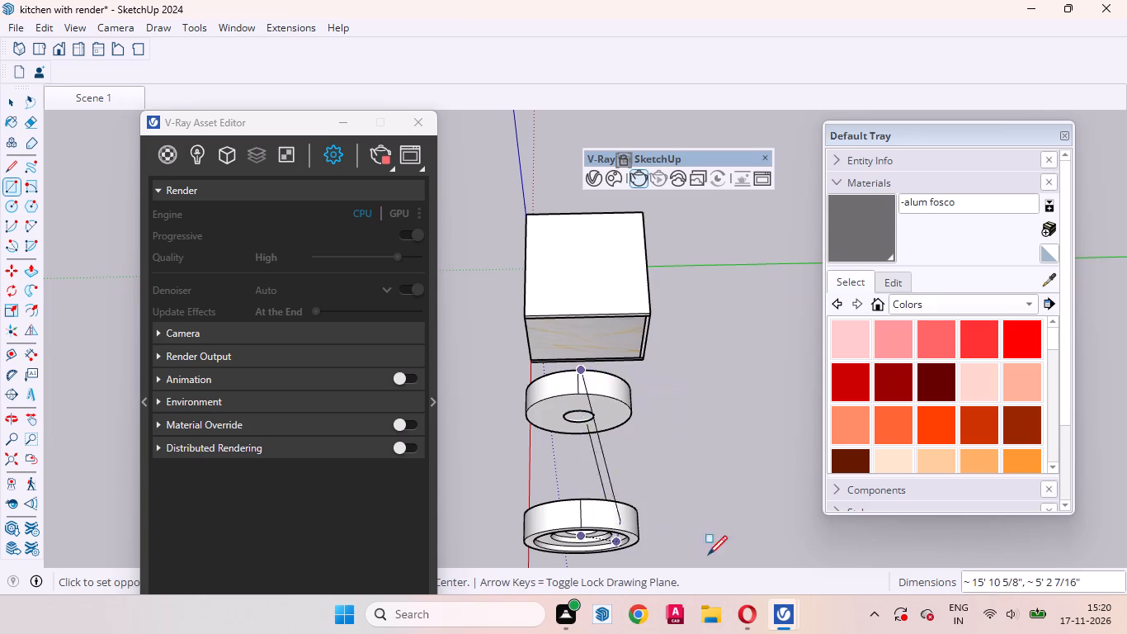
scroll(564, 532, down, 4)
scroll(513, 510, up, 1)
scroll(513, 510, down, 2)
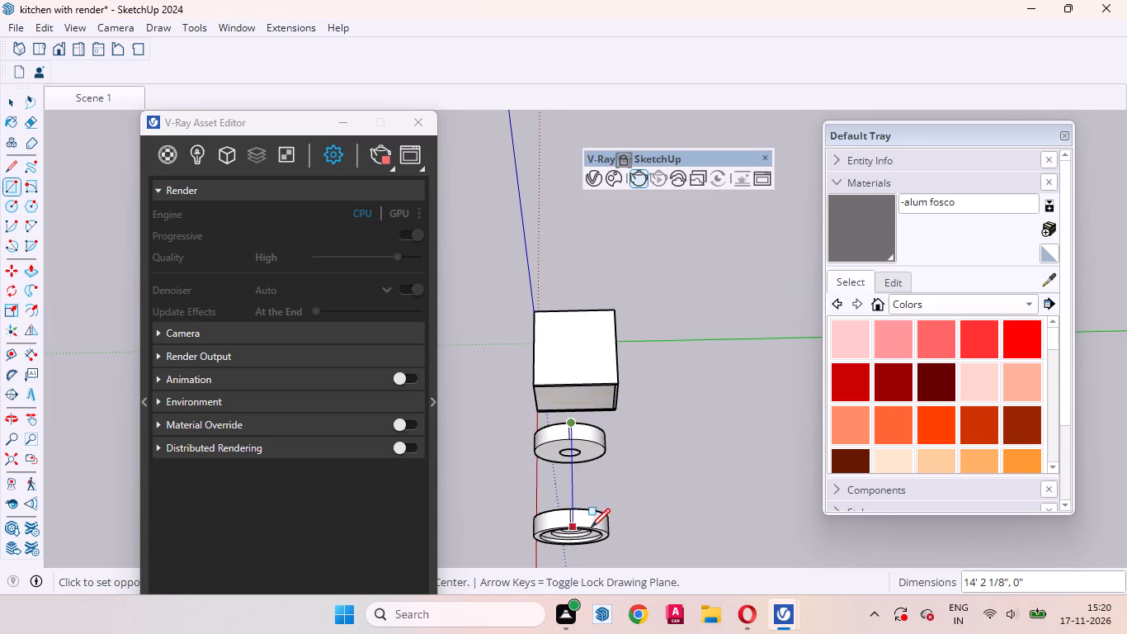
click(794, 524)
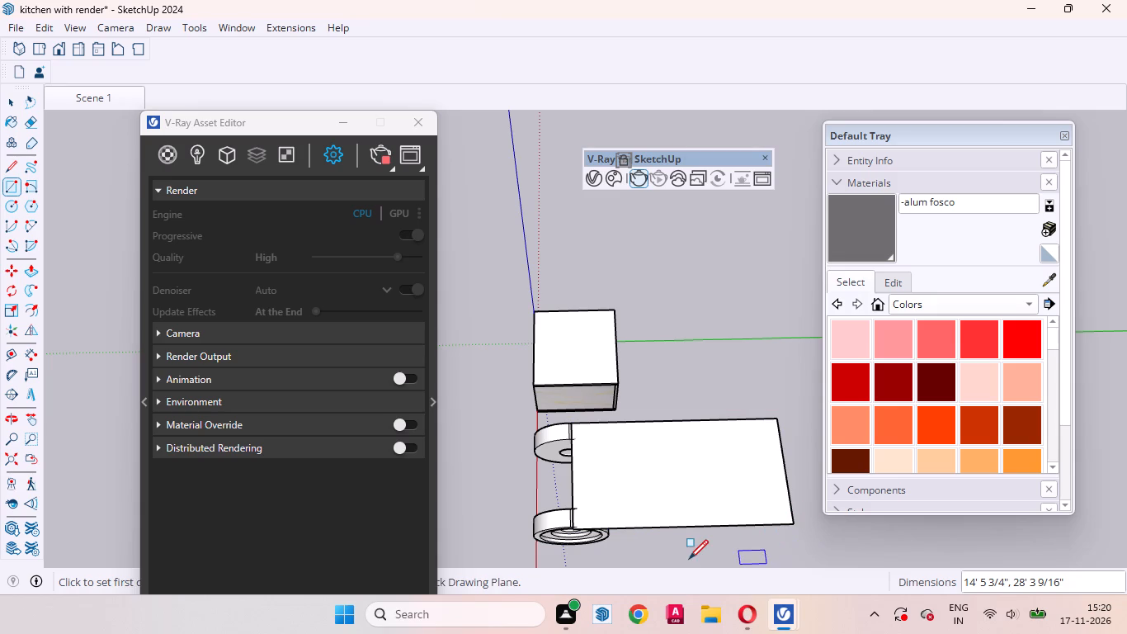
key(space)
Move the rectangle's edge lying over the discs about 9' 4 9/16" along the green axis, so the rectangle overhangs the discs.
scroll(568, 480, up, 3)
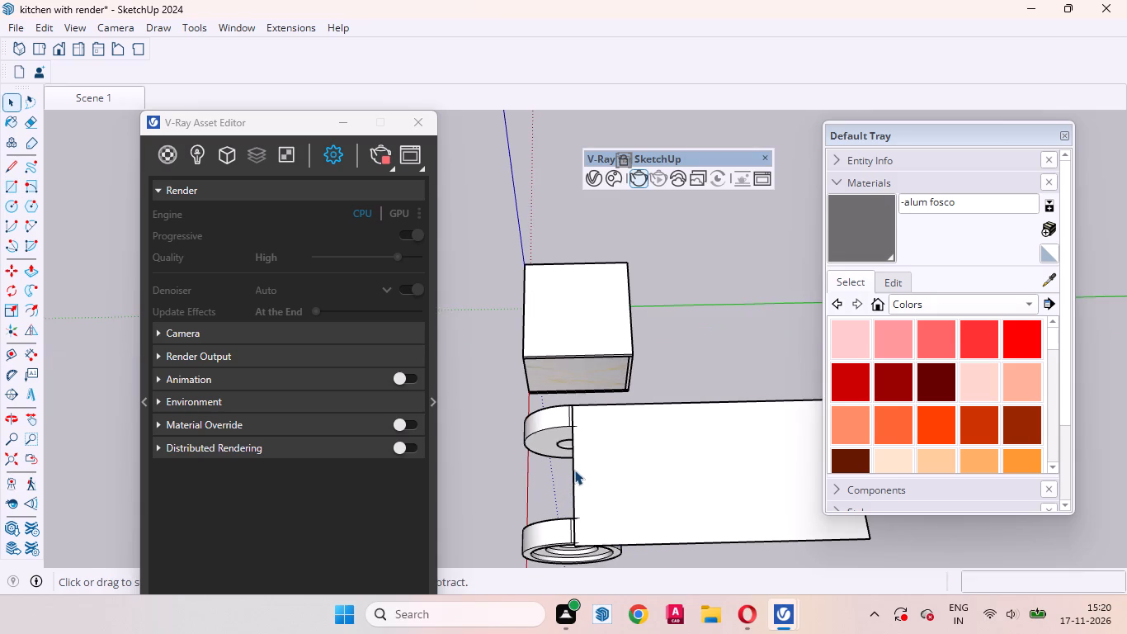
click(574, 470)
key(m)
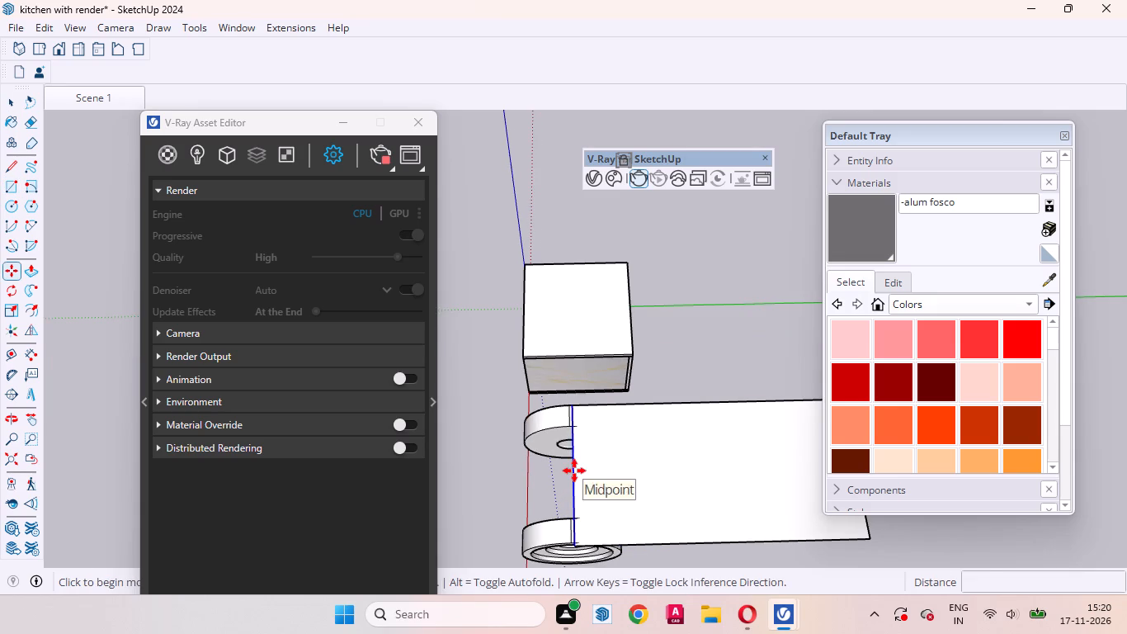
click(574, 471)
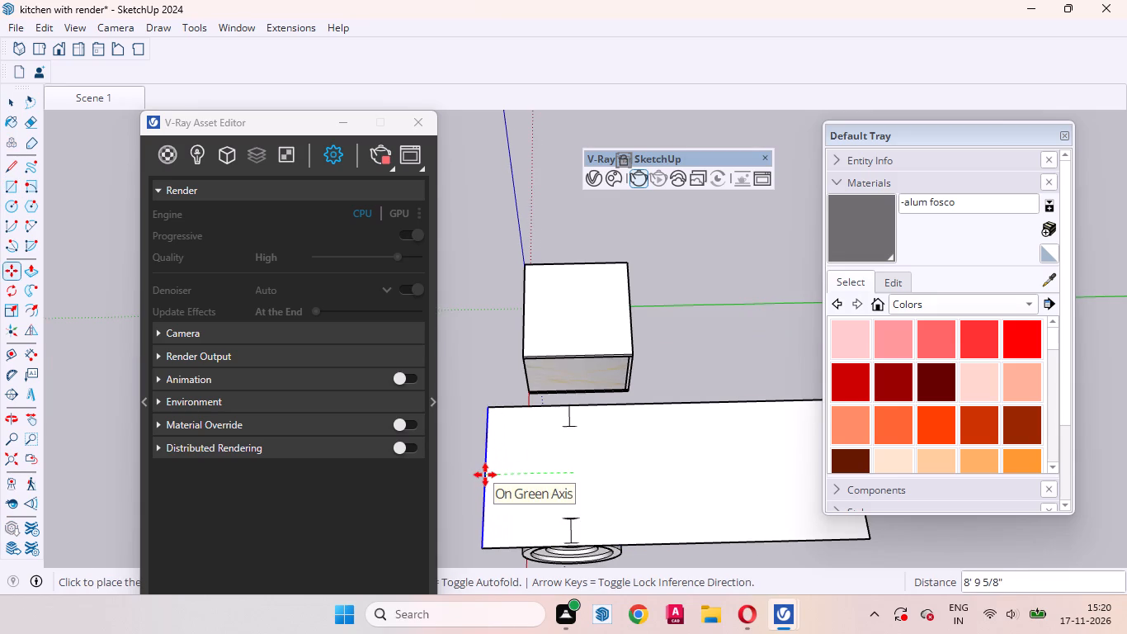
click(479, 475)
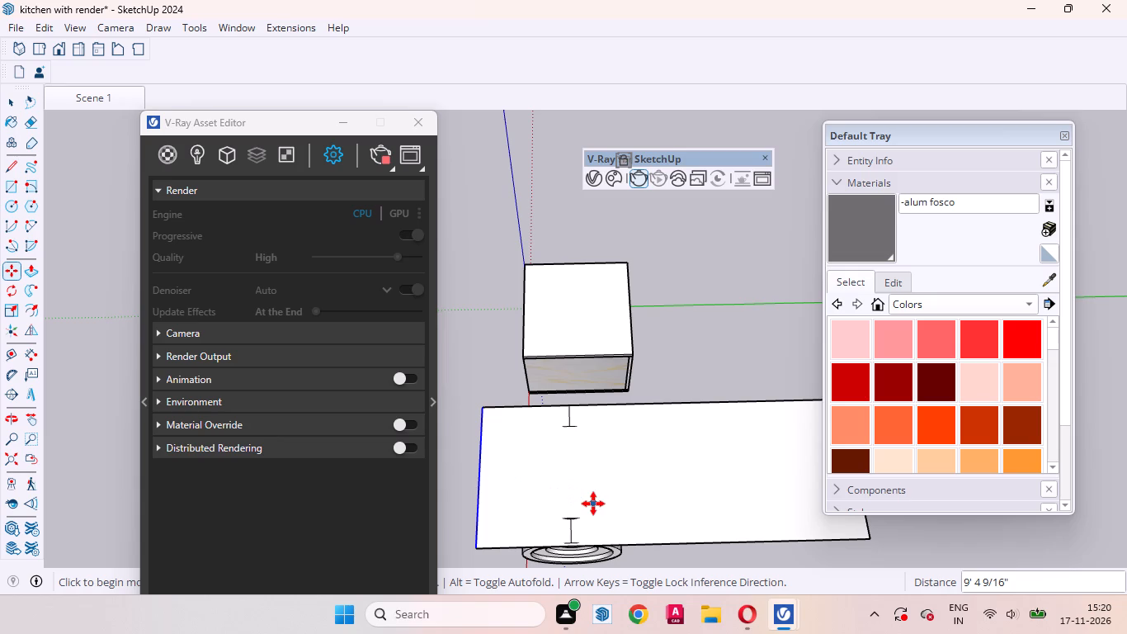
key(space)
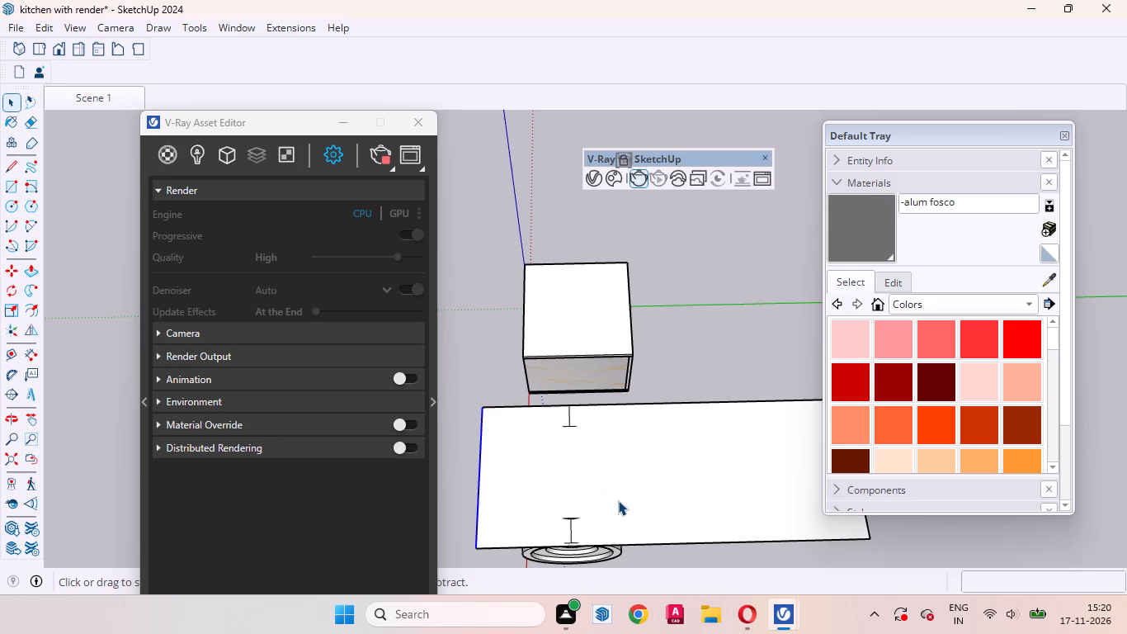
Push/Pull the rectangle upward about 14' 10 1/4" into a box above the discs.
key(p)
click(618, 500)
scroll(634, 452, up, 1)
scroll(634, 452, down, 1)
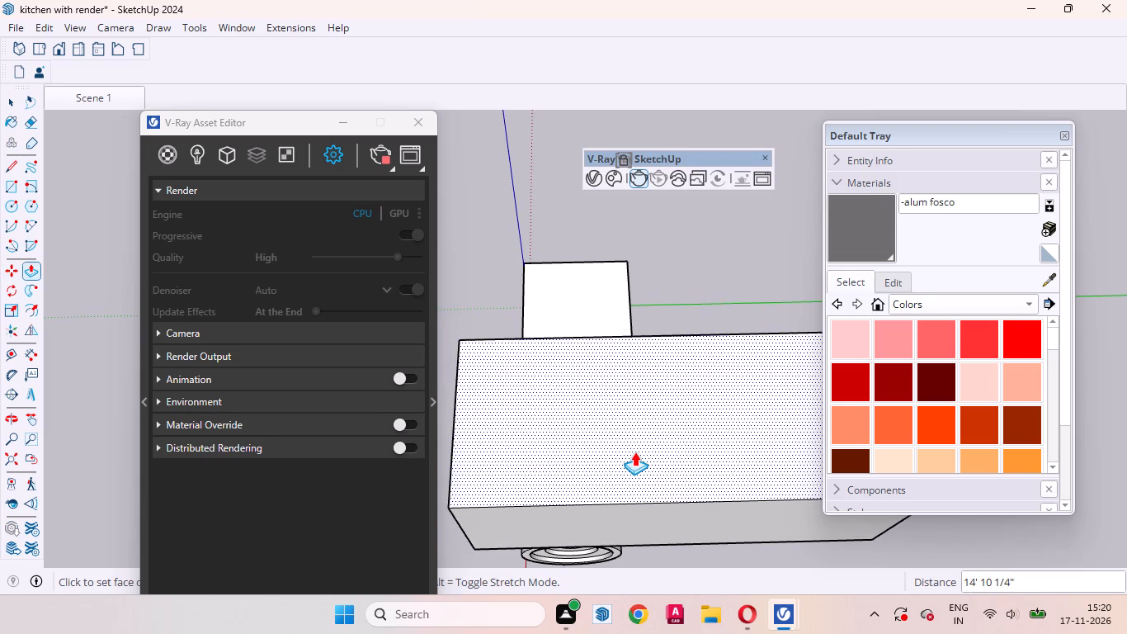
click(635, 452)
key(space)
Draw a hood and windshield profile on the box's outer long side: a 4' 10 3/4" horizontal line, then a sloping line about 11' 8" to the top edge.
scroll(633, 447, down, 3)
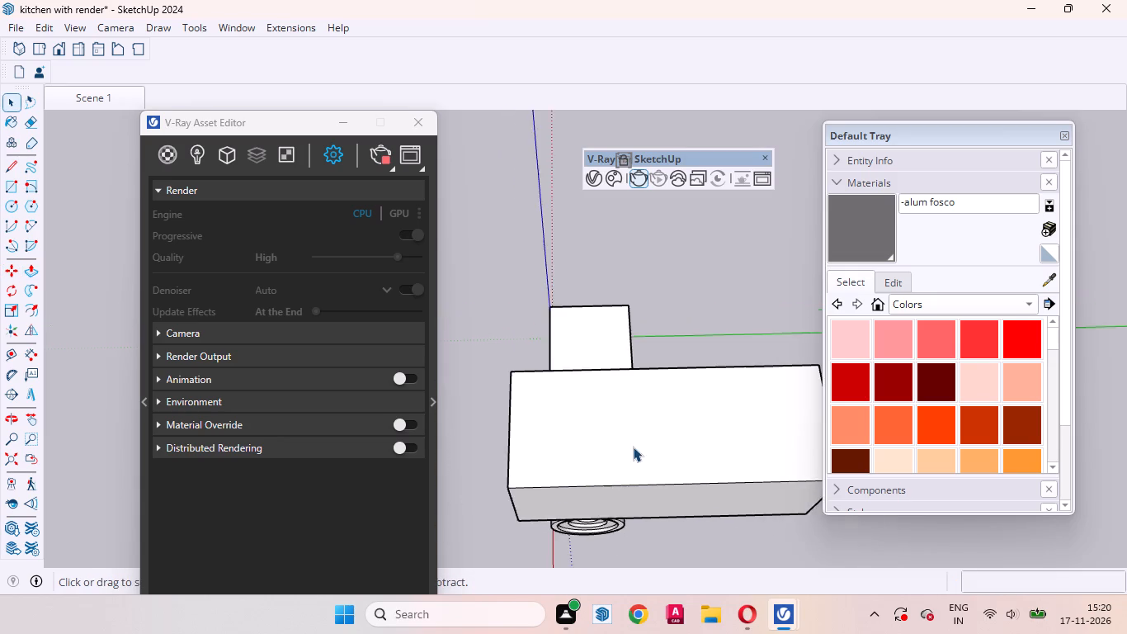
scroll(633, 447, down, 9)
middle_drag(519, 507, 639, 237)
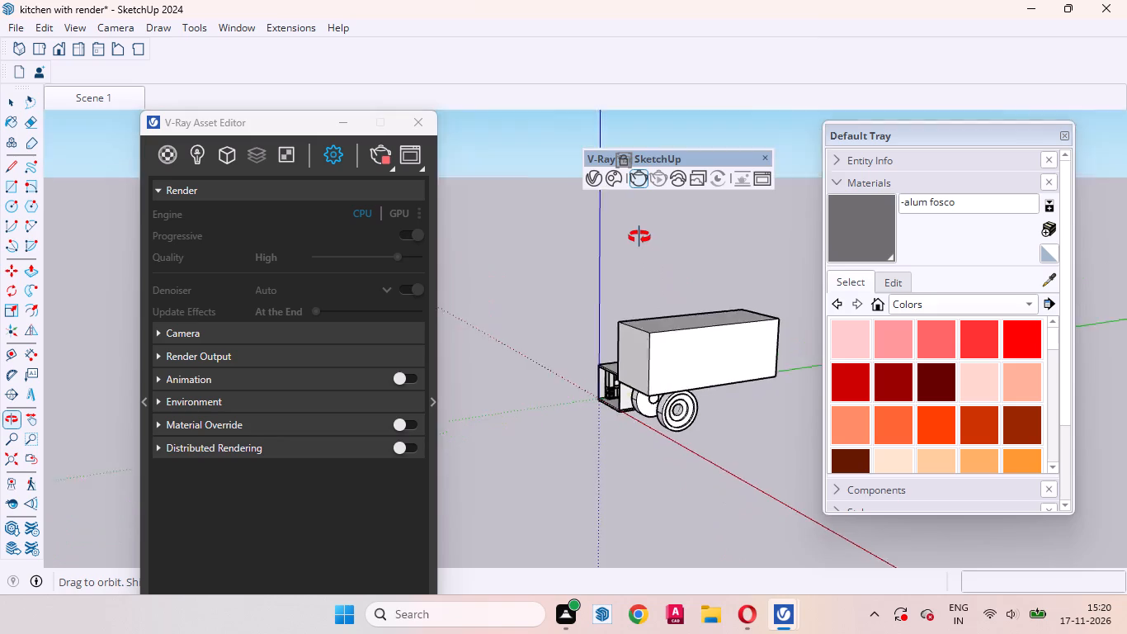
middle_drag(639, 237, 543, 279)
scroll(602, 400, up, 7)
middle_drag(573, 433, 570, 429)
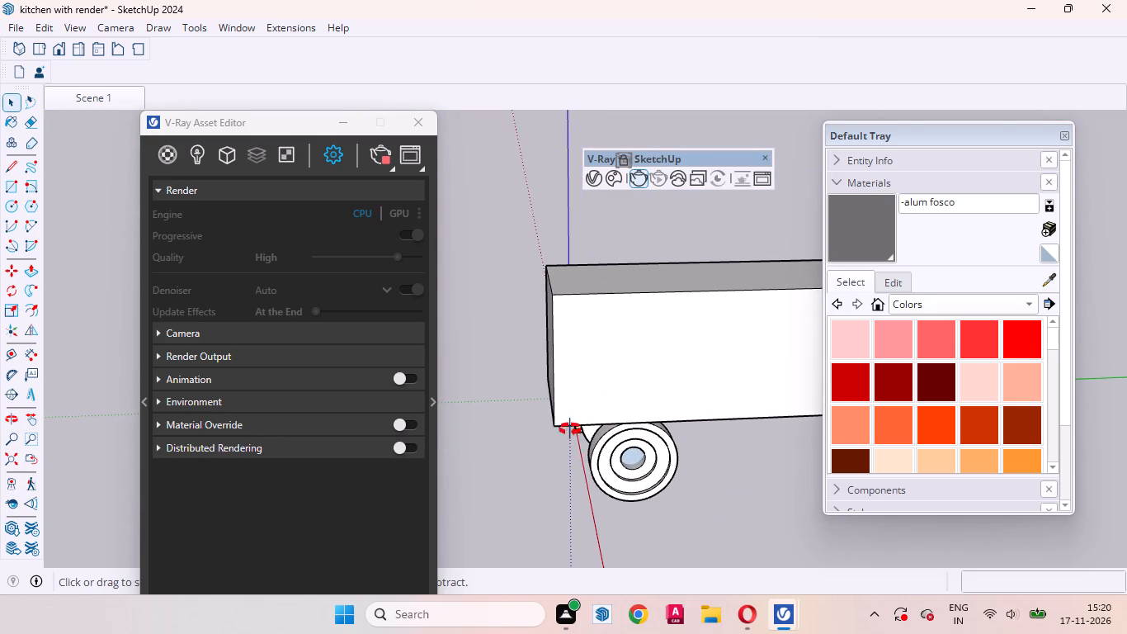
middle_drag(570, 429, 540, 398)
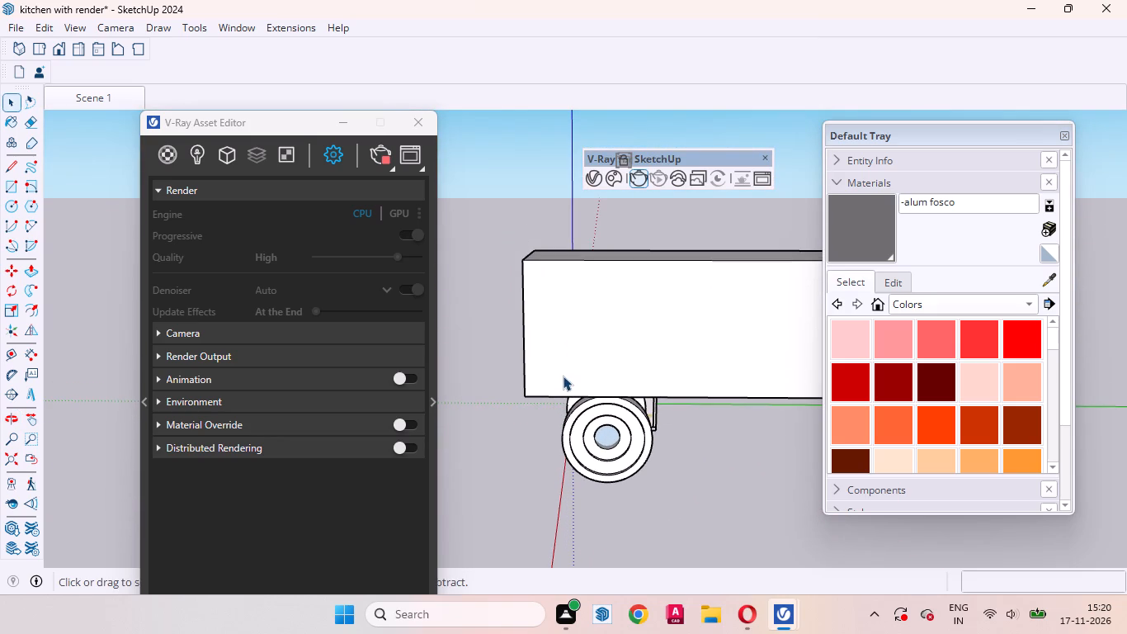
key(l)
click(525, 356)
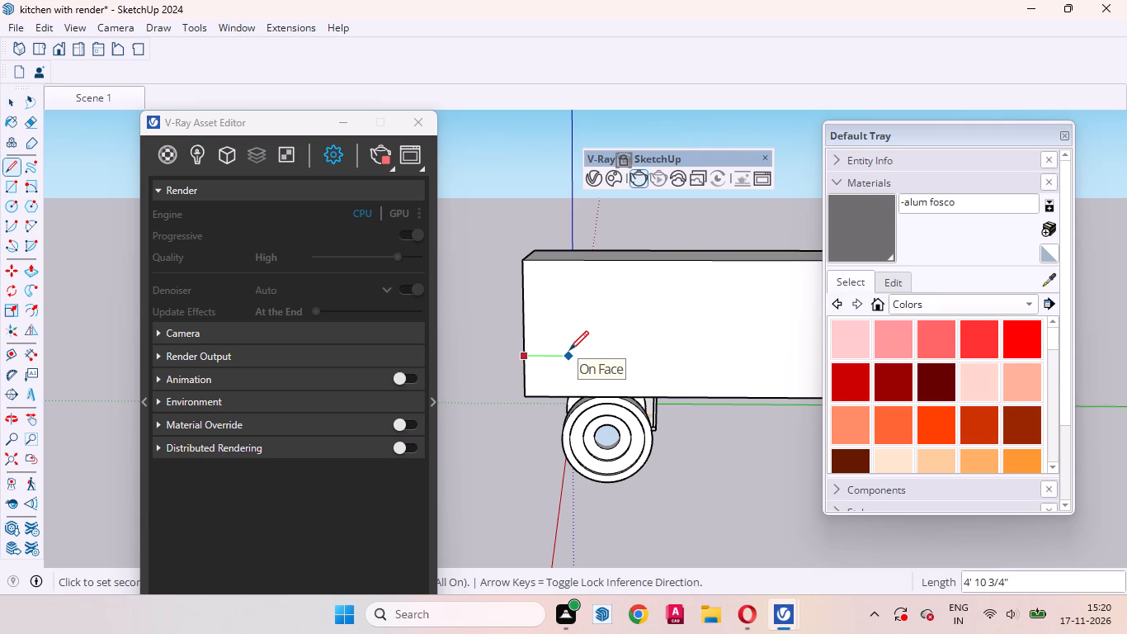
click(569, 350)
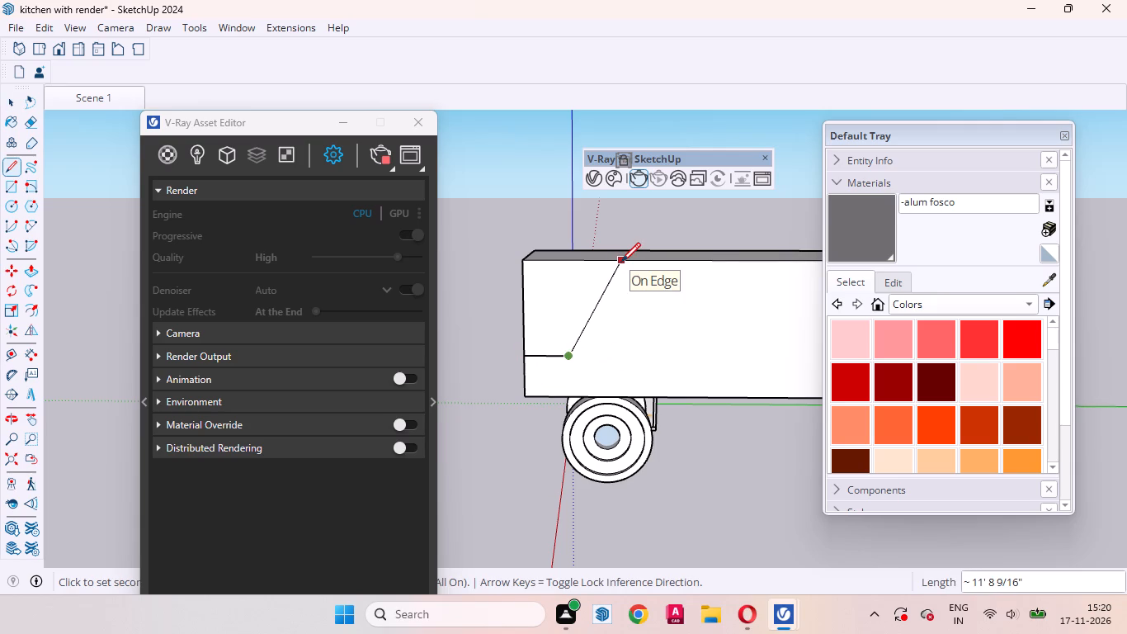
click(621, 262)
key(space)
Push/Pull the upper corner area enclosed by the profile through the box's full width, cutting out the hood and sloped windshield.
click(562, 310)
middle_drag(563, 314, 570, 319)
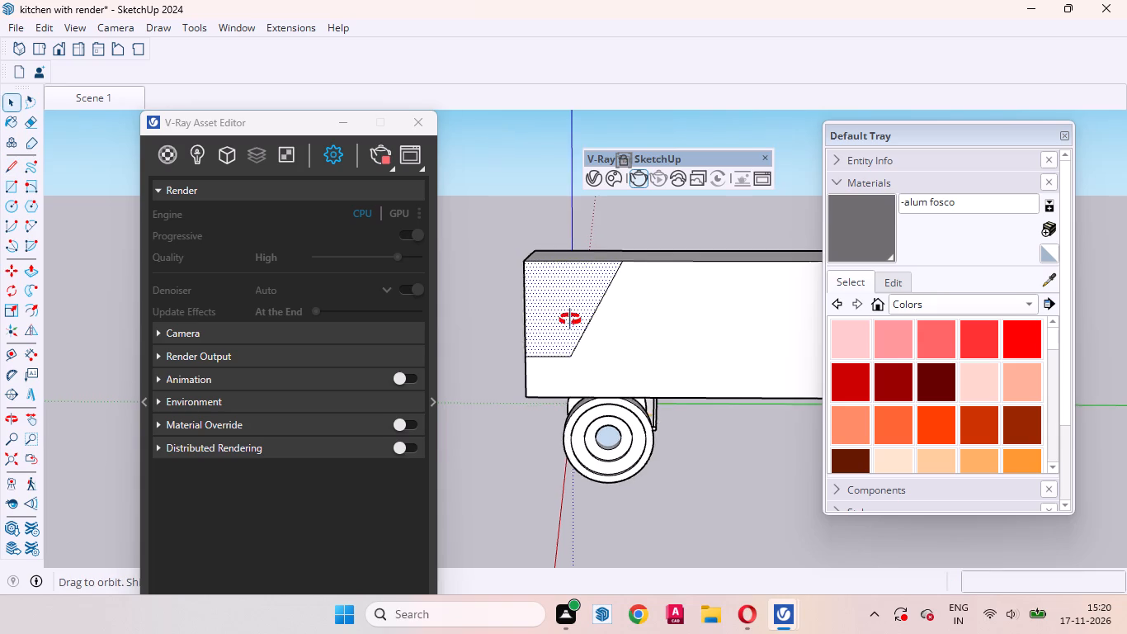
middle_drag(570, 319, 666, 354)
key(p)
click(640, 337)
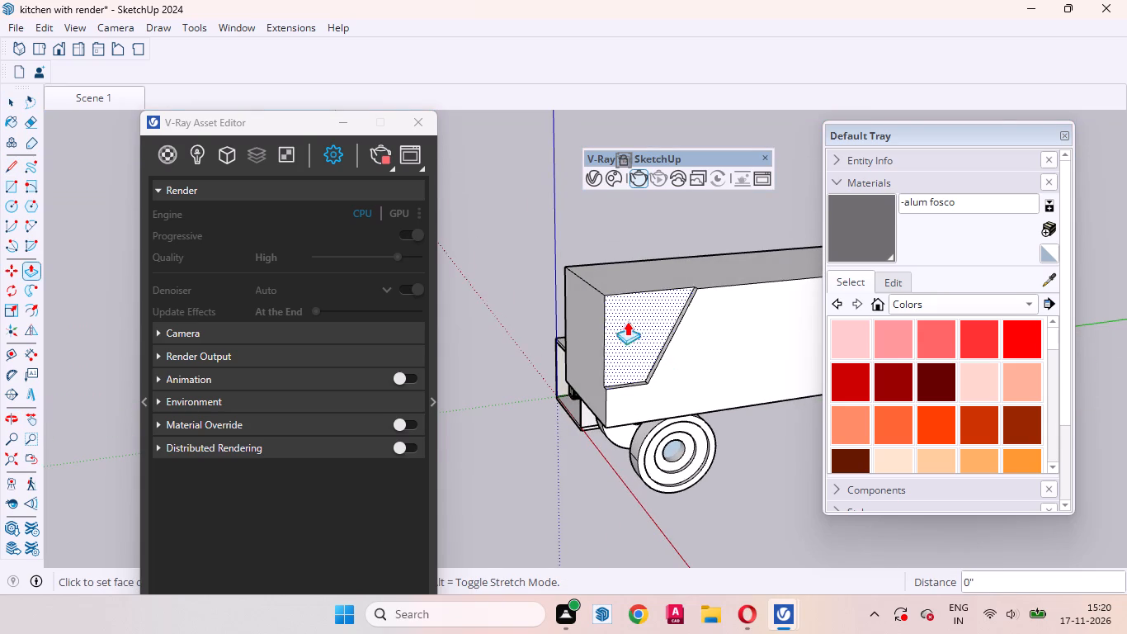
click(567, 277)
key(space)
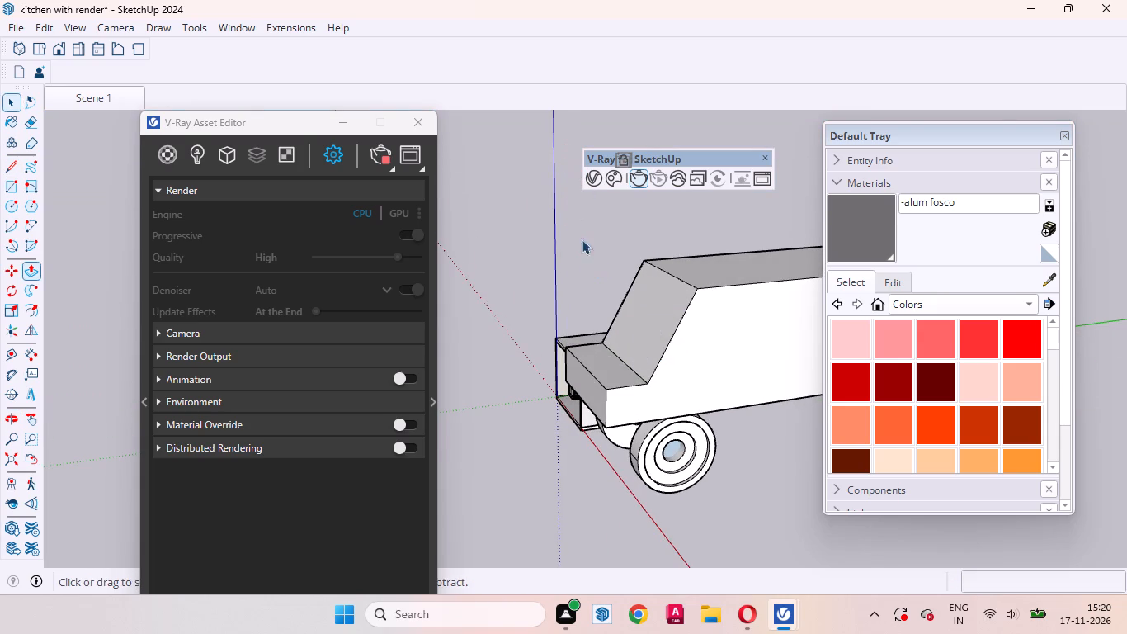
Copy both wheel discs about 21' 7 3/4" along the green axis to form the rear wheels under the vehicle body.
middle_drag(600, 393, 844, 330)
scroll(653, 406, down, 3)
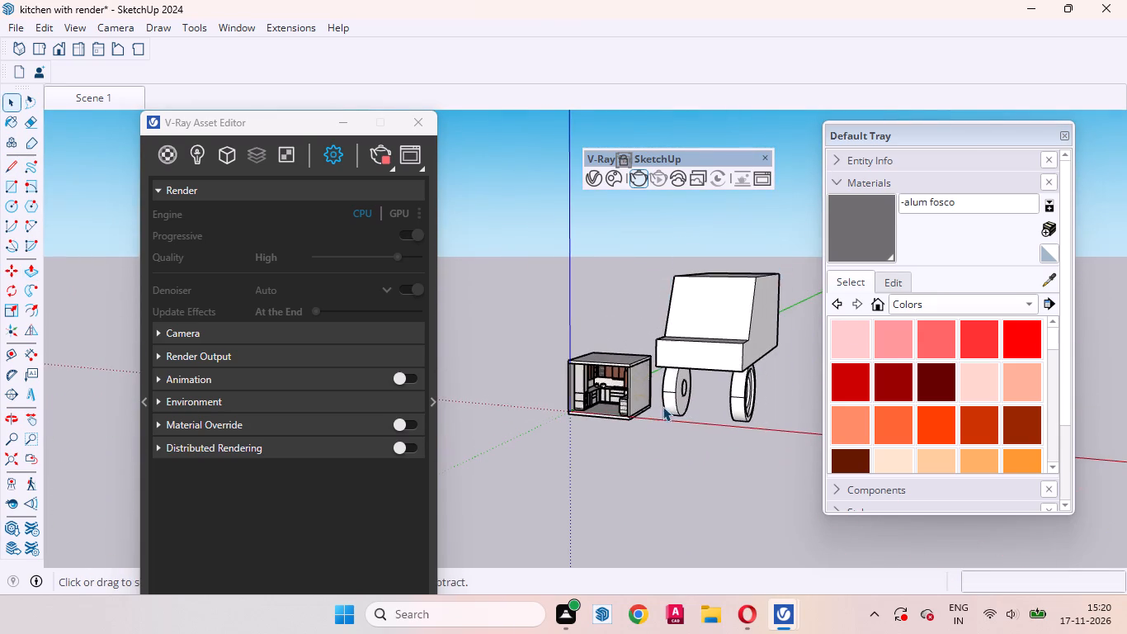
scroll(739, 319, up, 4)
middle_drag(765, 380, 615, 367)
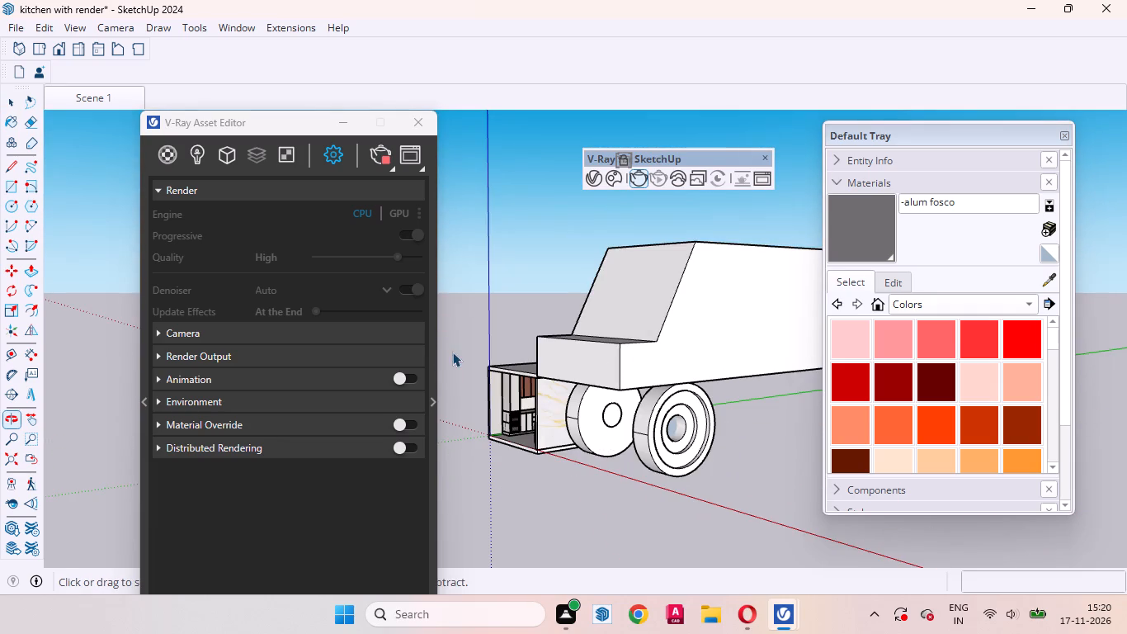
scroll(442, 358, down, 13)
middle_drag(560, 441, 458, 414)
scroll(506, 411, up, 2)
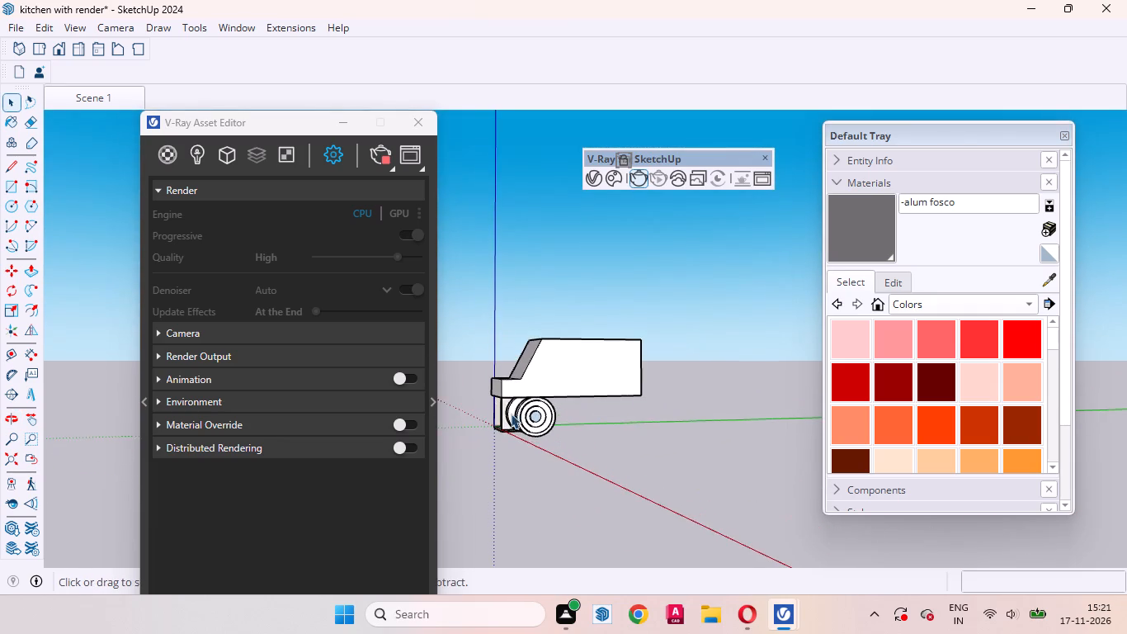
scroll(511, 414, up, 18)
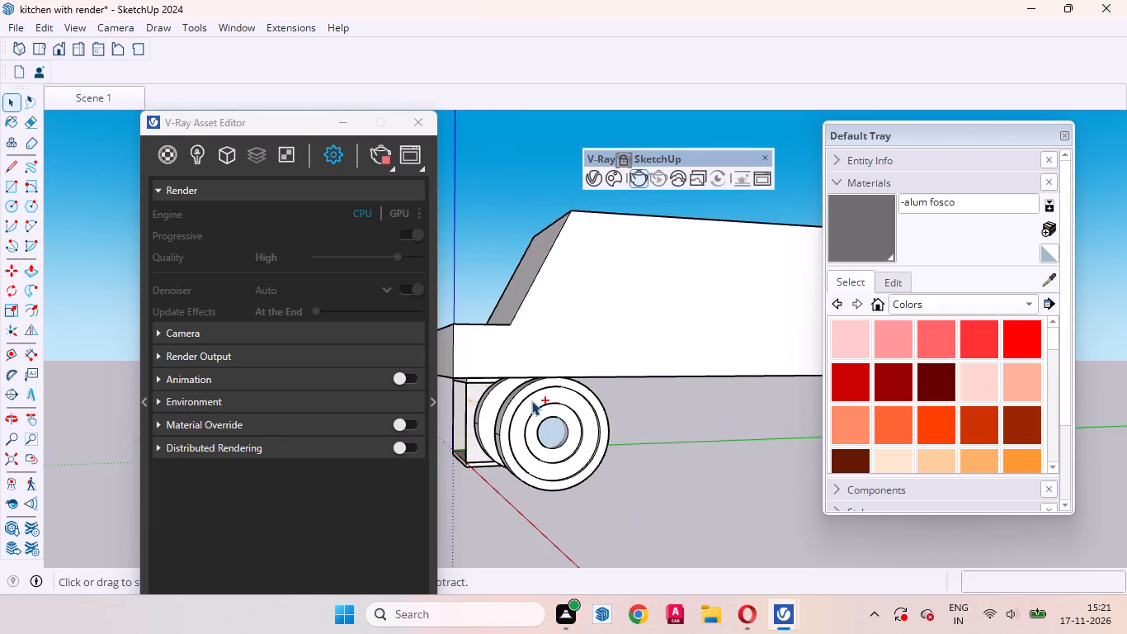
ctrl+click(530, 400)
ctrl+click(487, 405)
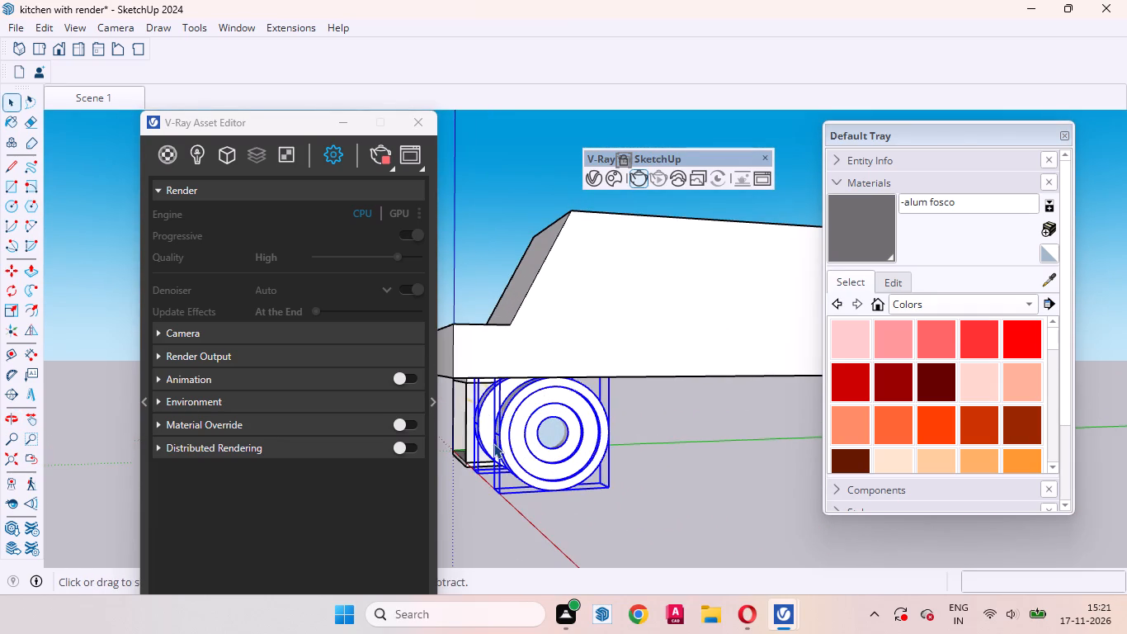
scroll(476, 458, down, 4)
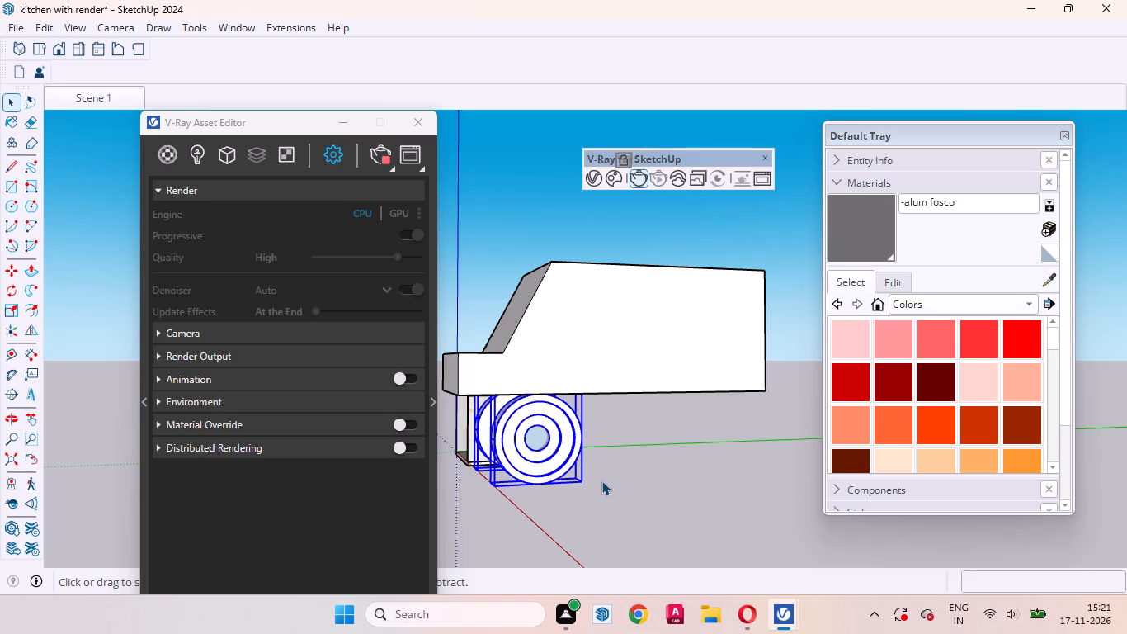
key(m)
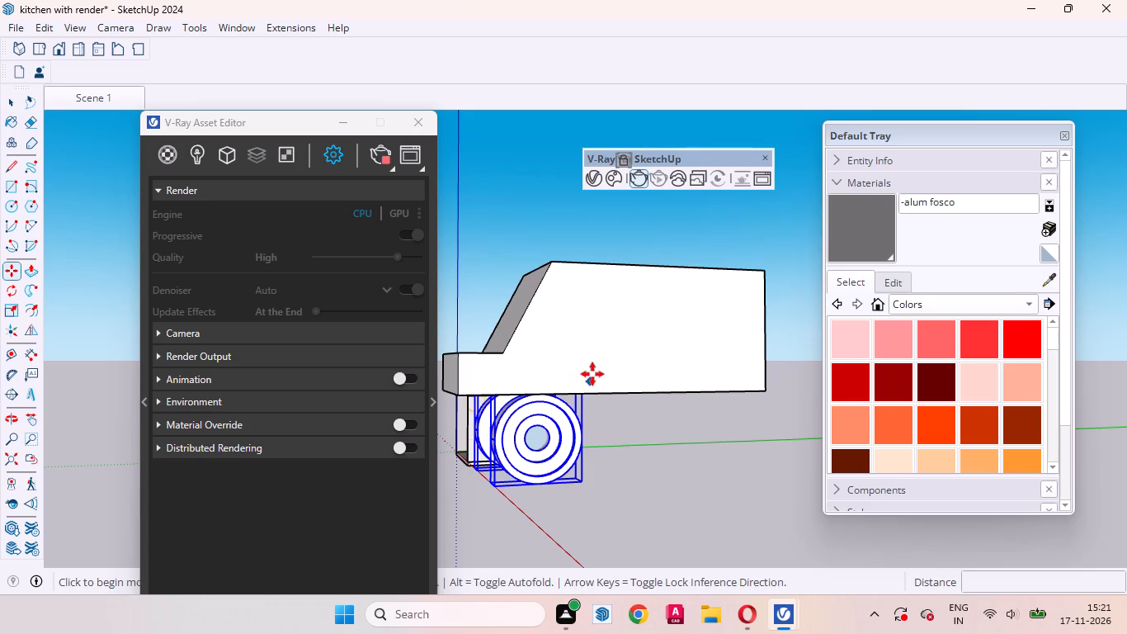
click(561, 358)
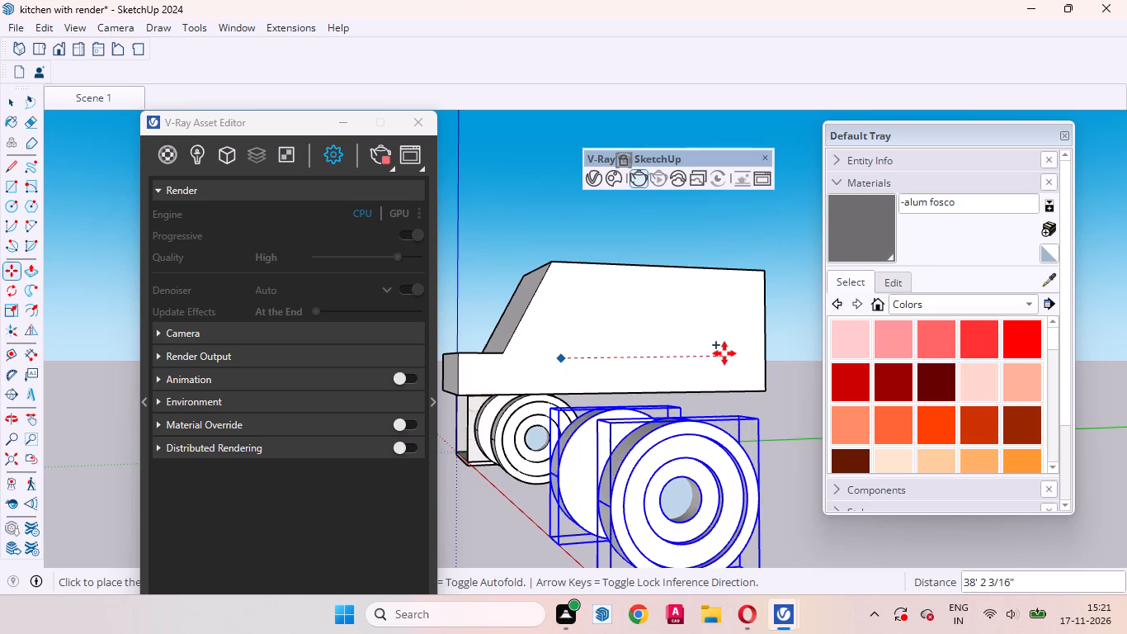
key(Left)
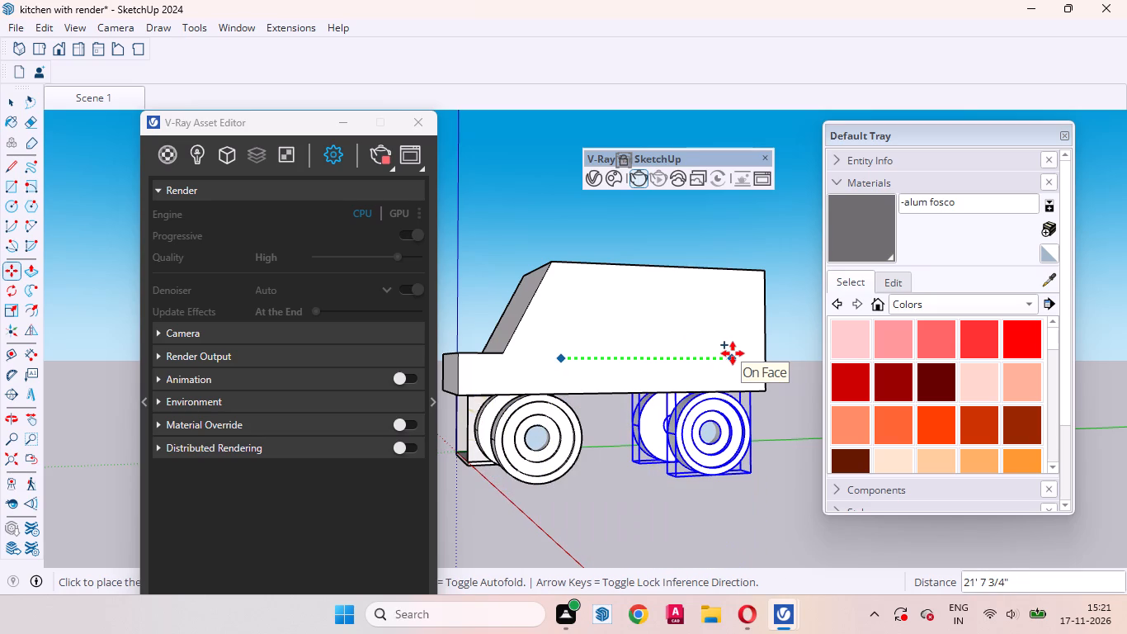
click(733, 353)
key(space)
click(637, 479)
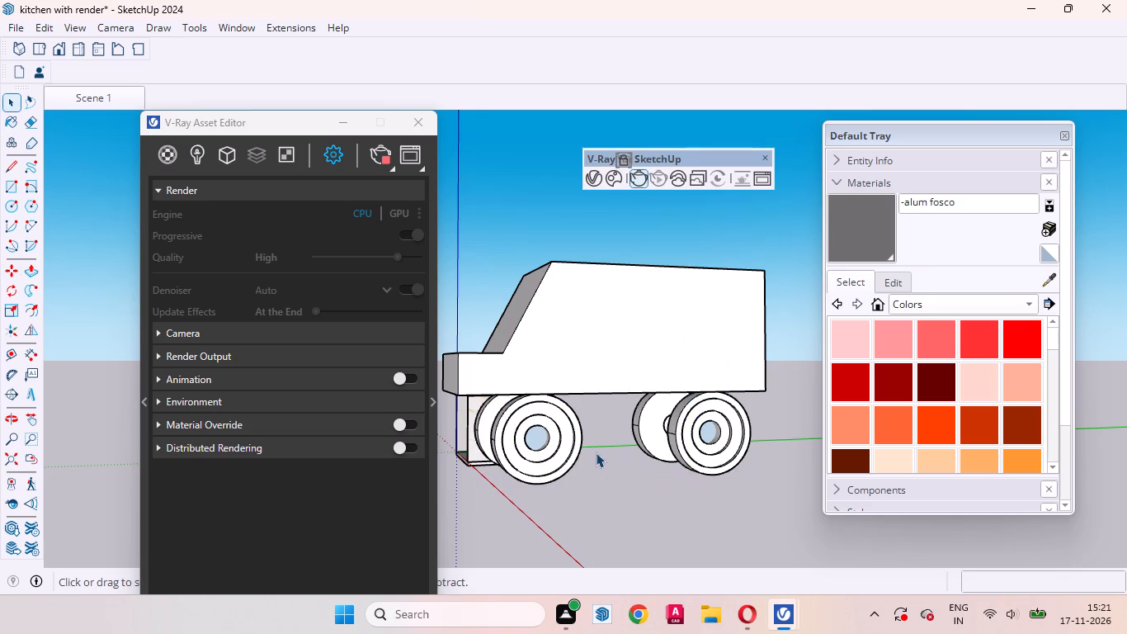
Examine the vehicle model from its side, underside and front, checking how the wheels sit beneath the body.
scroll(604, 487, down, 2)
middle_drag(599, 493, 624, 483)
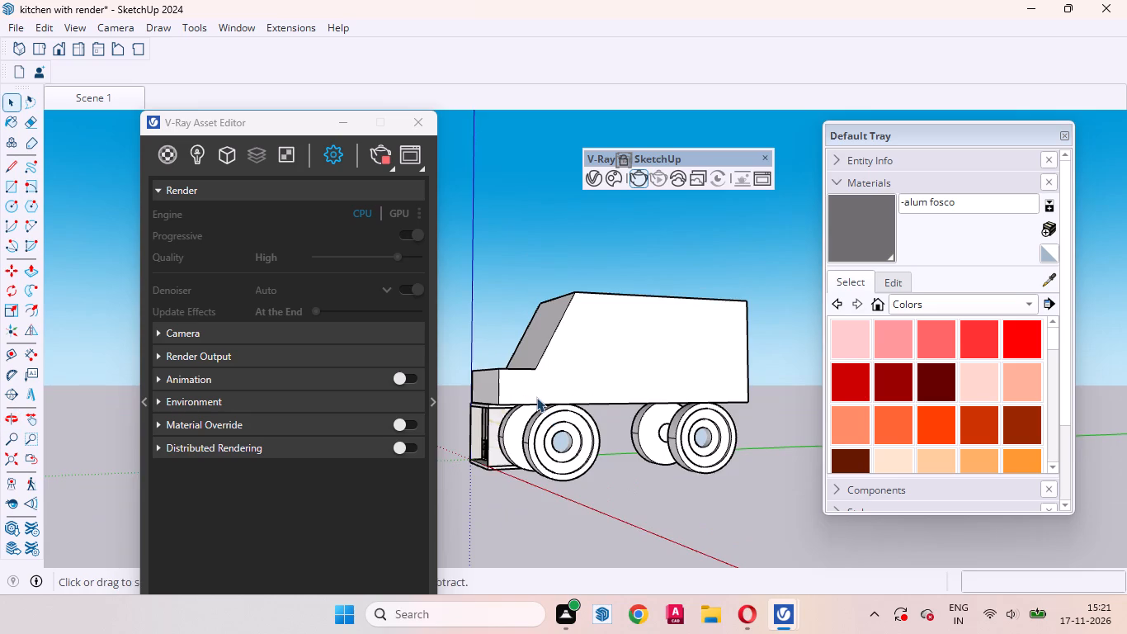
scroll(536, 397, up, 7)
middle_drag(549, 430, 622, 359)
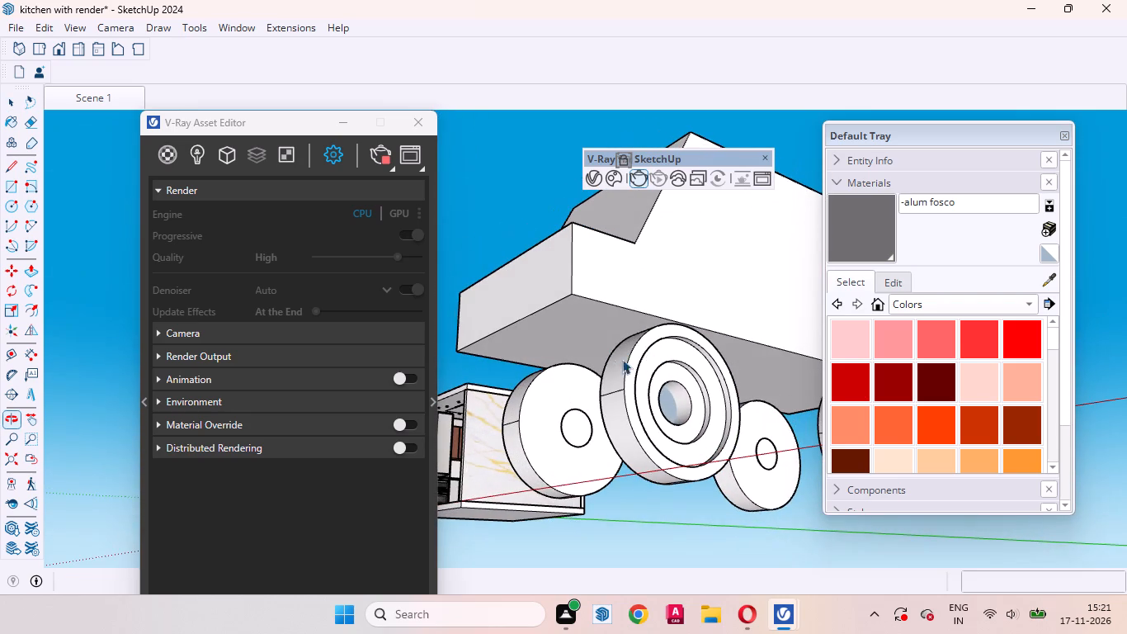
click(587, 342)
scroll(578, 342, up, 3)
middle_drag(546, 363, 709, 371)
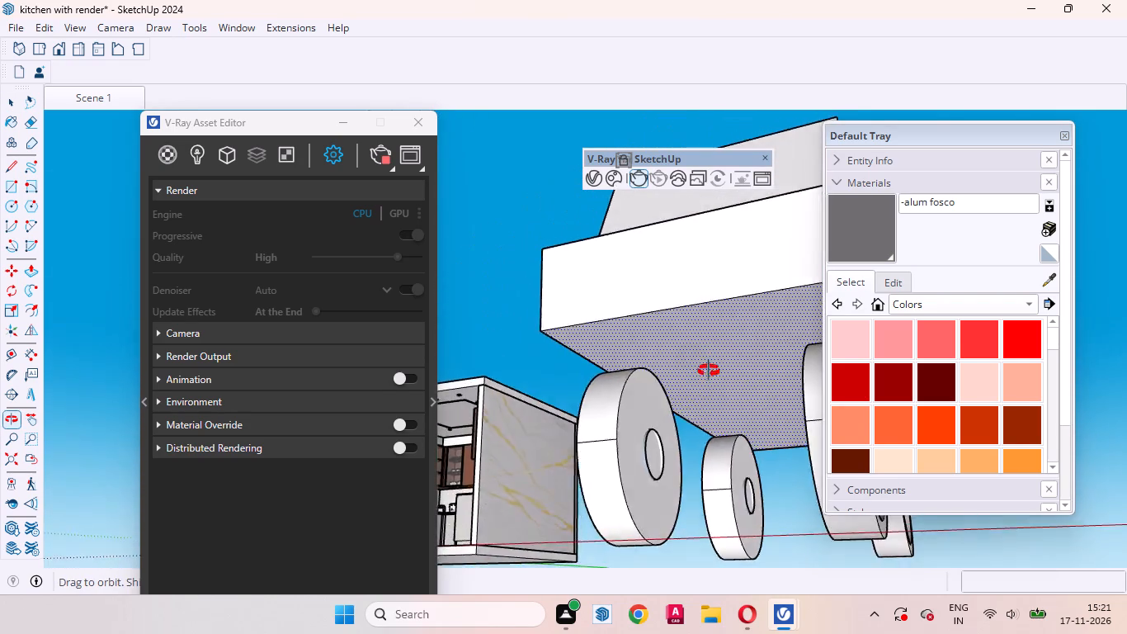
middle_drag(709, 371, 718, 380)
scroll(660, 414, up, 6)
scroll(592, 350, down, 6)
middle_drag(623, 353, 616, 352)
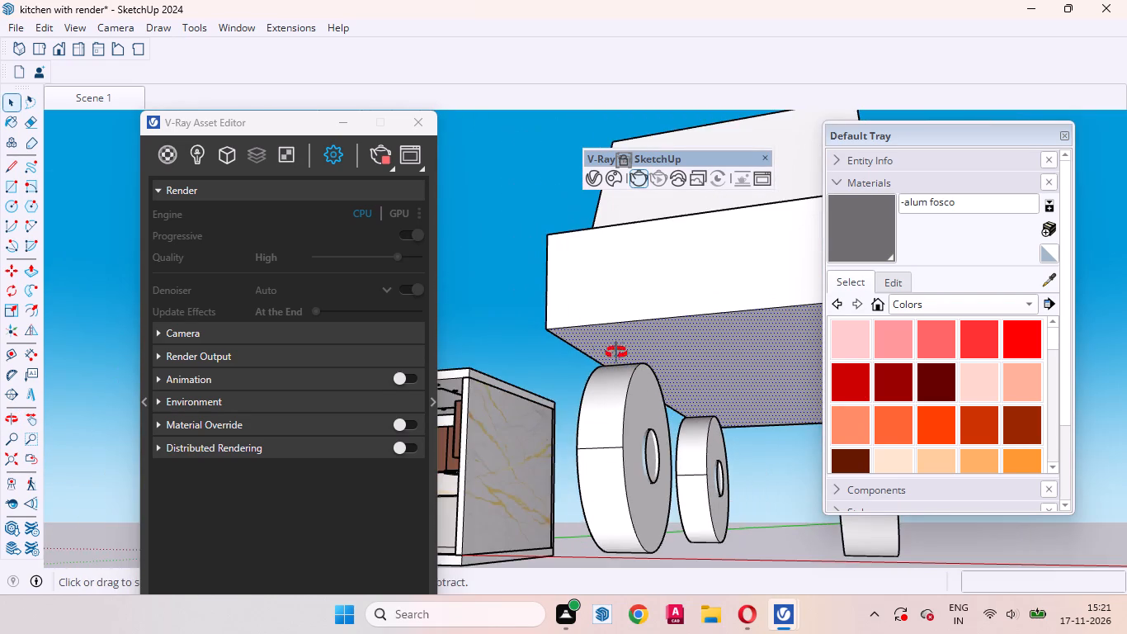
middle_drag(616, 352, 490, 333)
scroll(585, 343, down, 3)
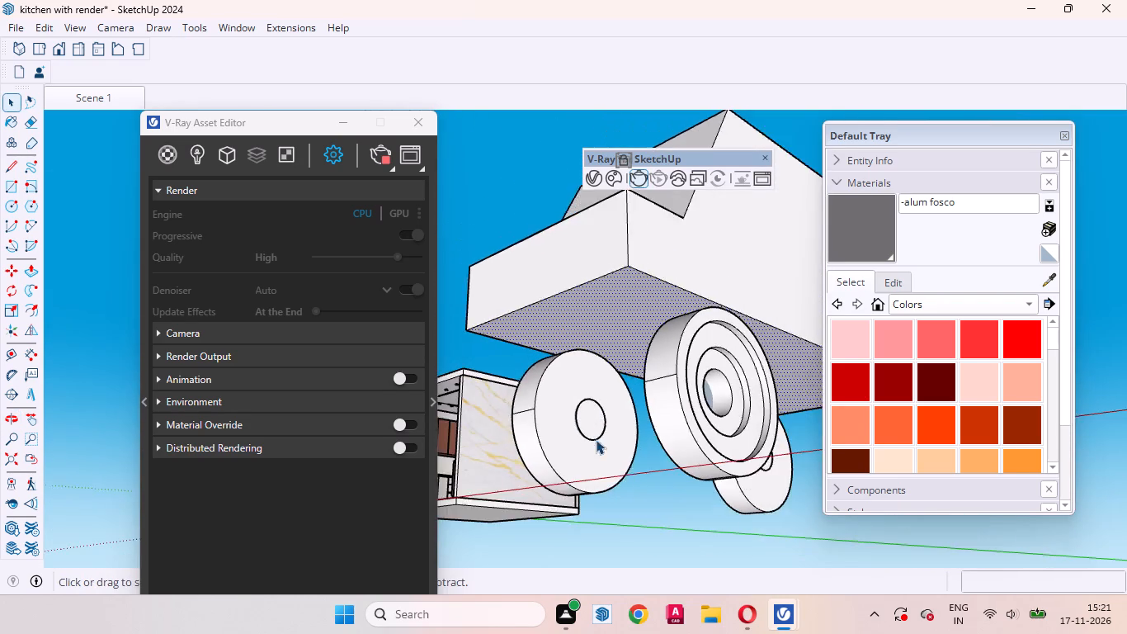
scroll(598, 448, down, 4)
middle_drag(647, 486, 778, 633)
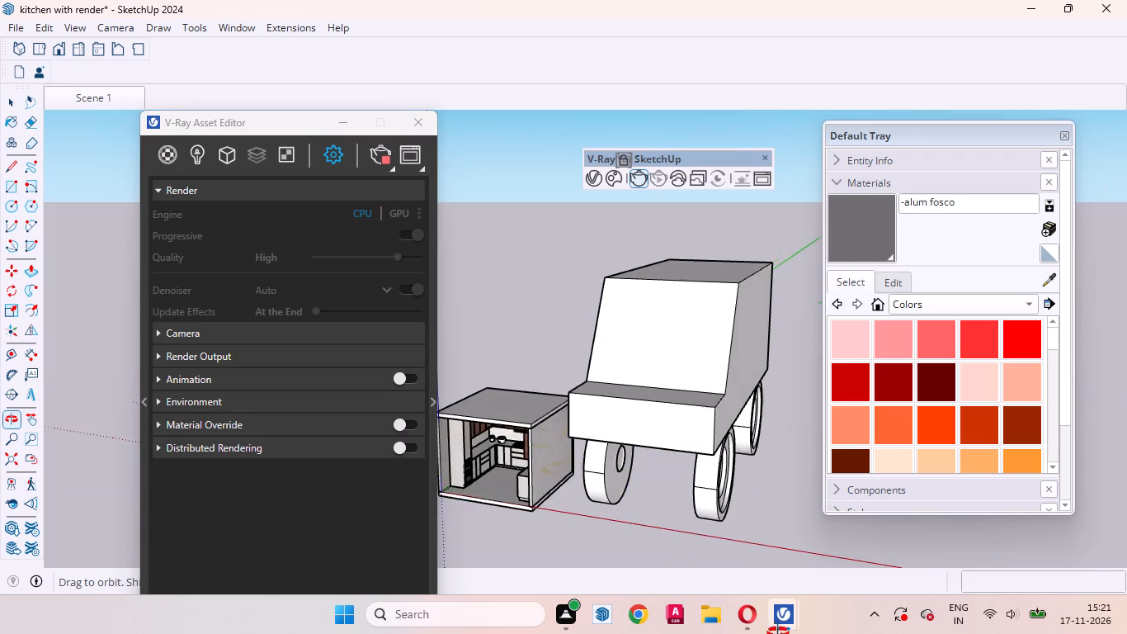
middle_drag(778, 633, 779, 632)
scroll(674, 392, down, 4)
middle_drag(646, 429, 761, 447)
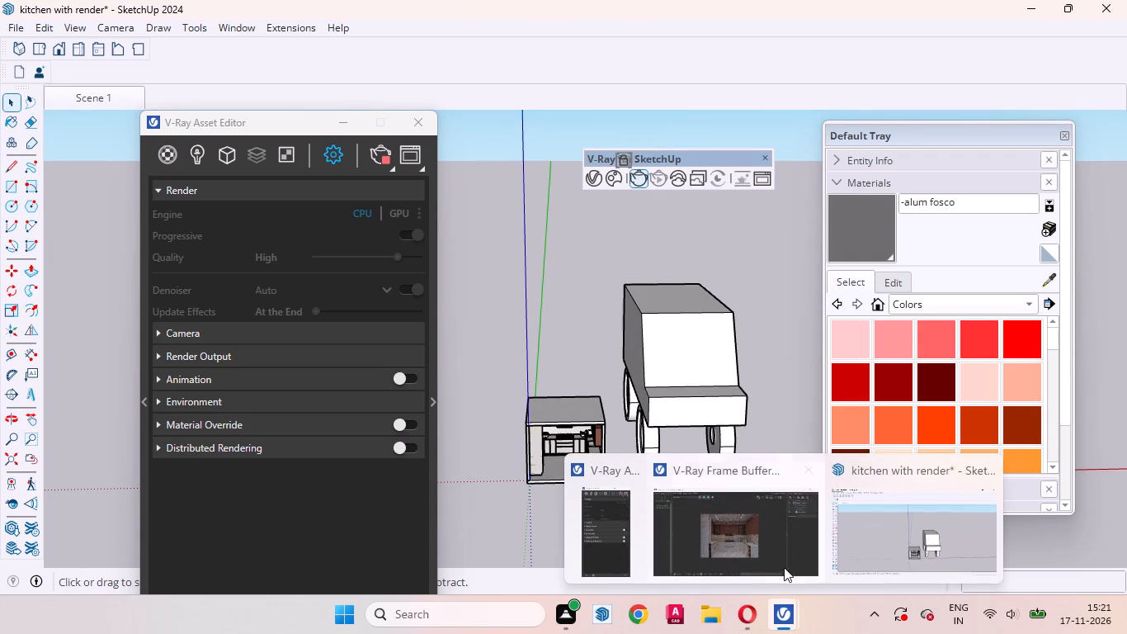
Switch to the V-Ray Frame Buffer and examine the kitchen render in progress, both up close around the cooktop and base cabinets and as a whole.
click(761, 549)
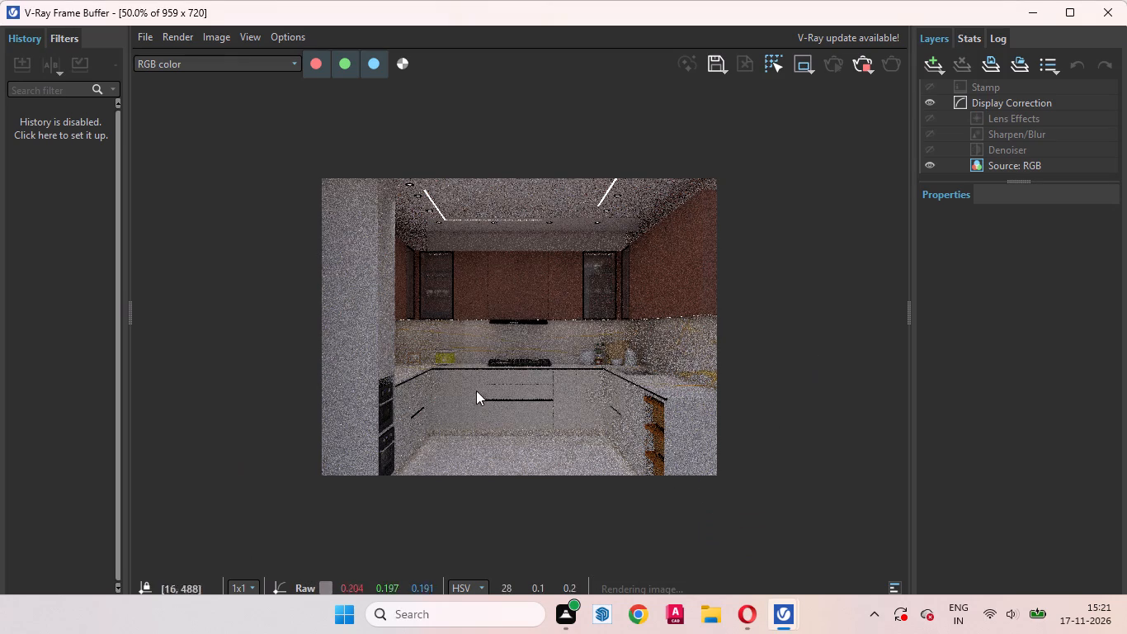
scroll(446, 380, up, 2)
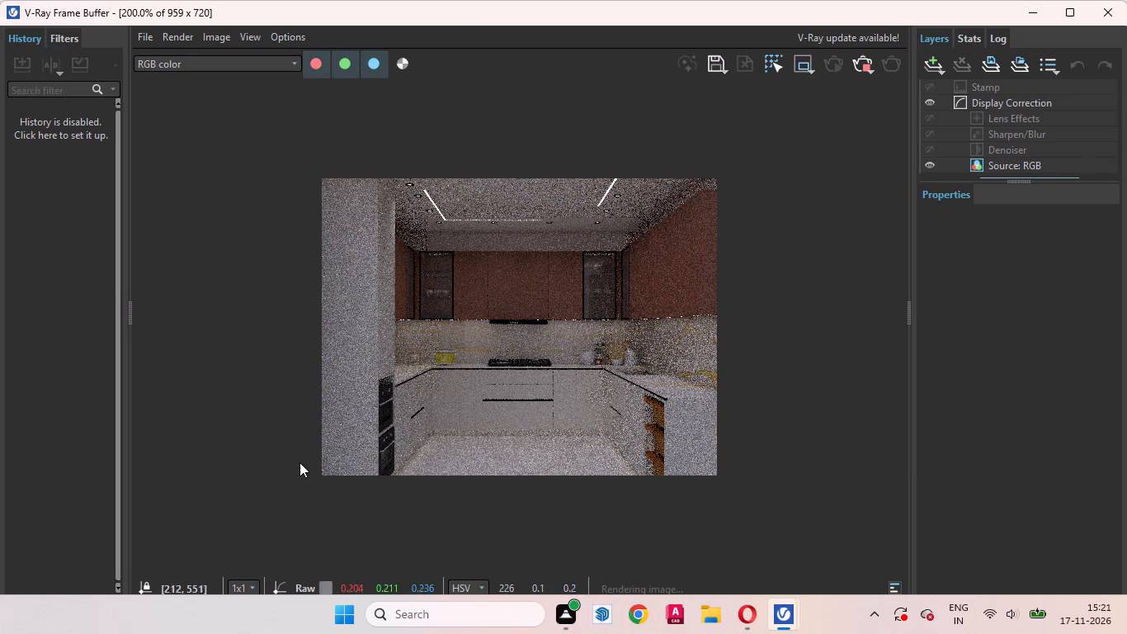
scroll(399, 424, up, 3)
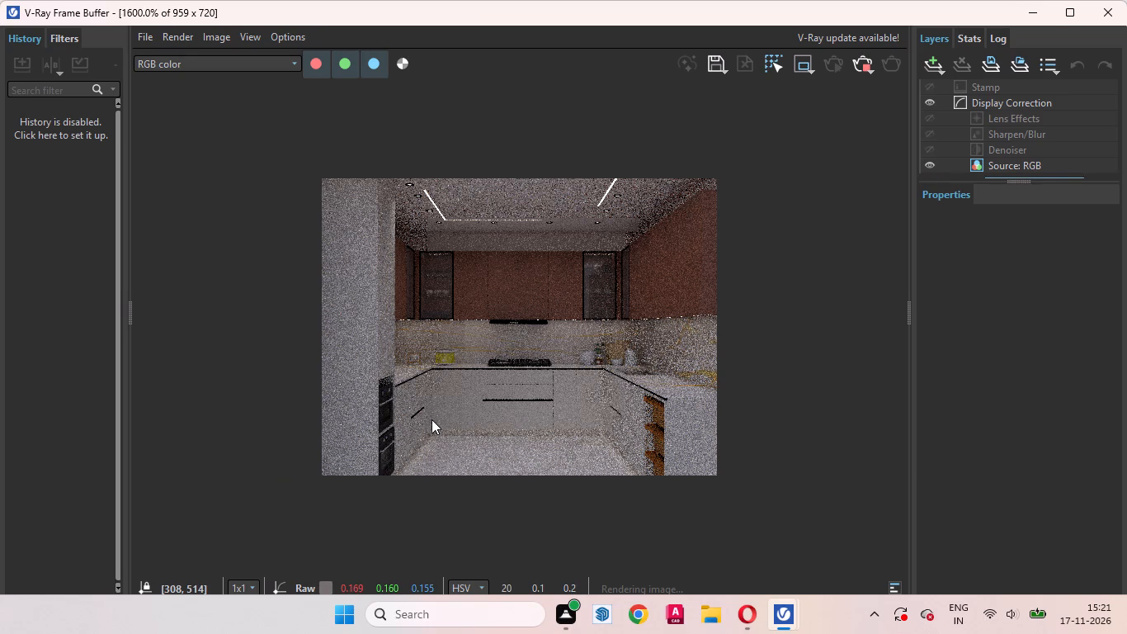
scroll(329, 472, down, 1)
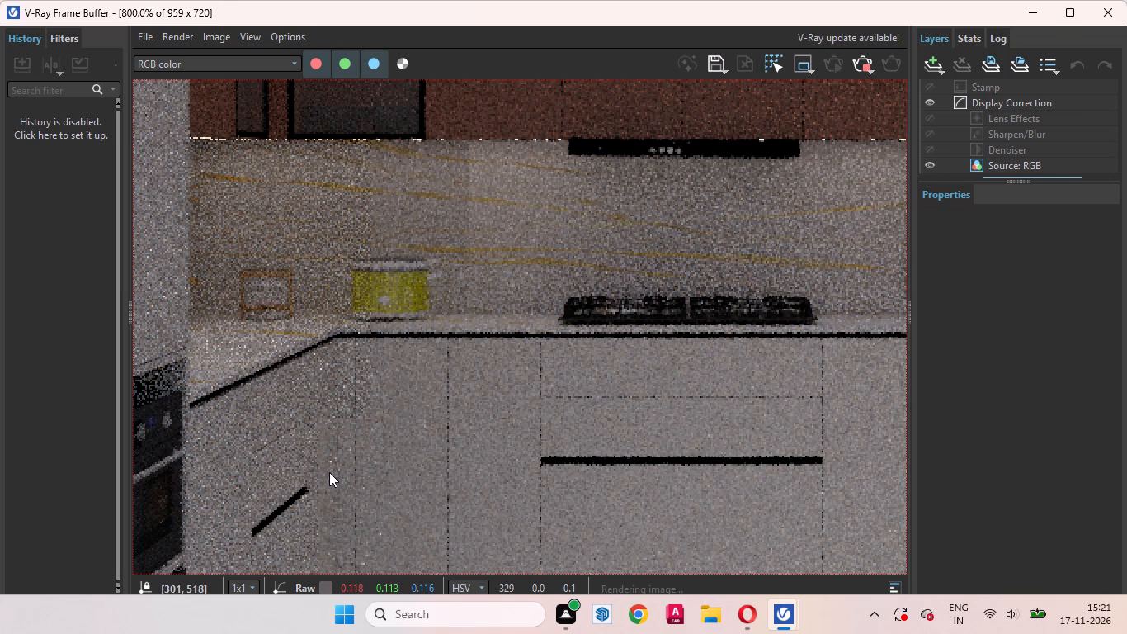
scroll(375, 455, down, 1)
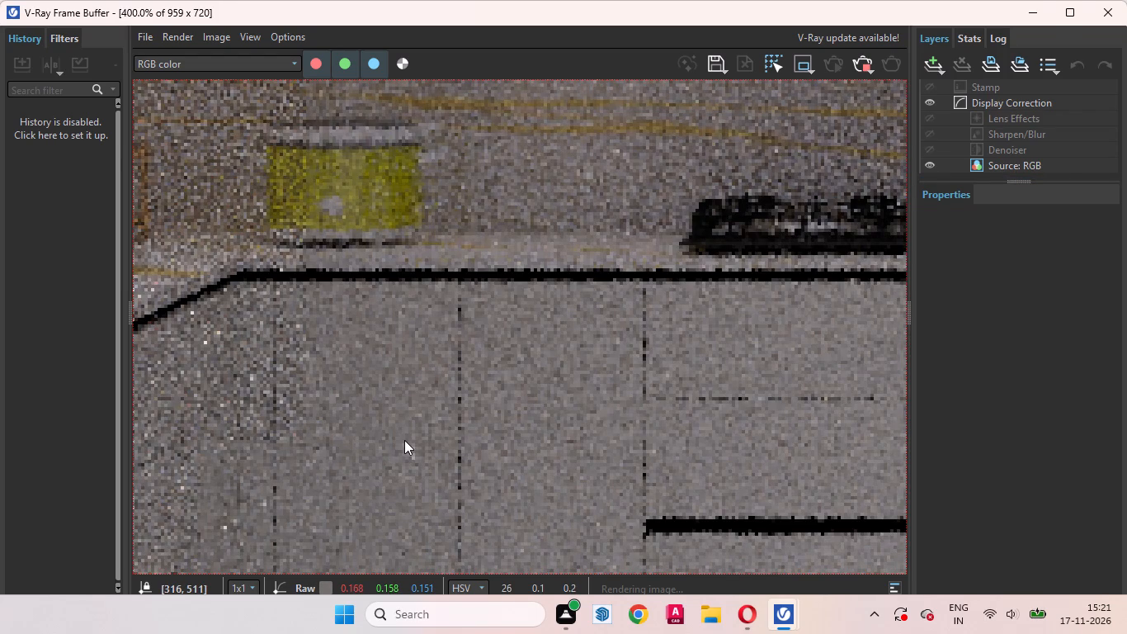
scroll(404, 440, down, 3)
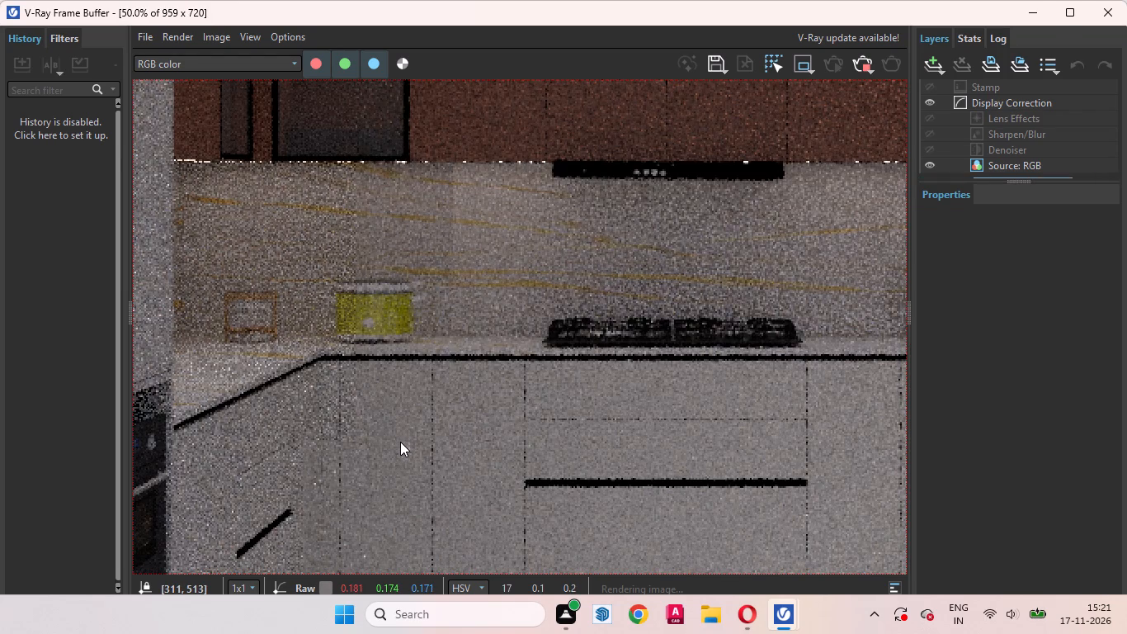
scroll(411, 435, down, 1)
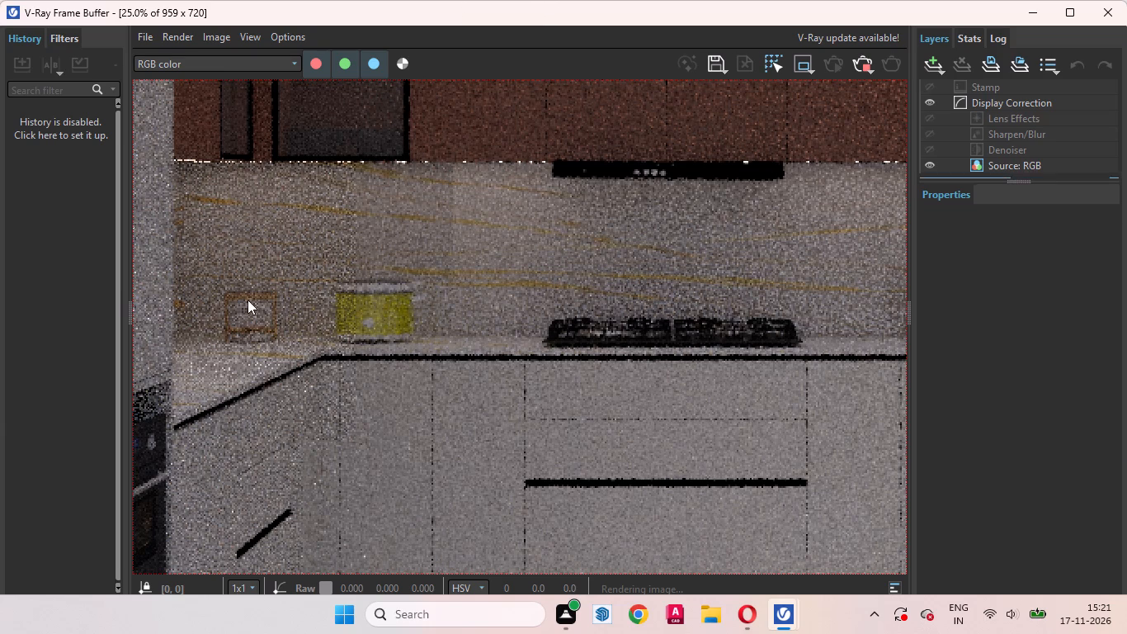
scroll(433, 367, down, 3)
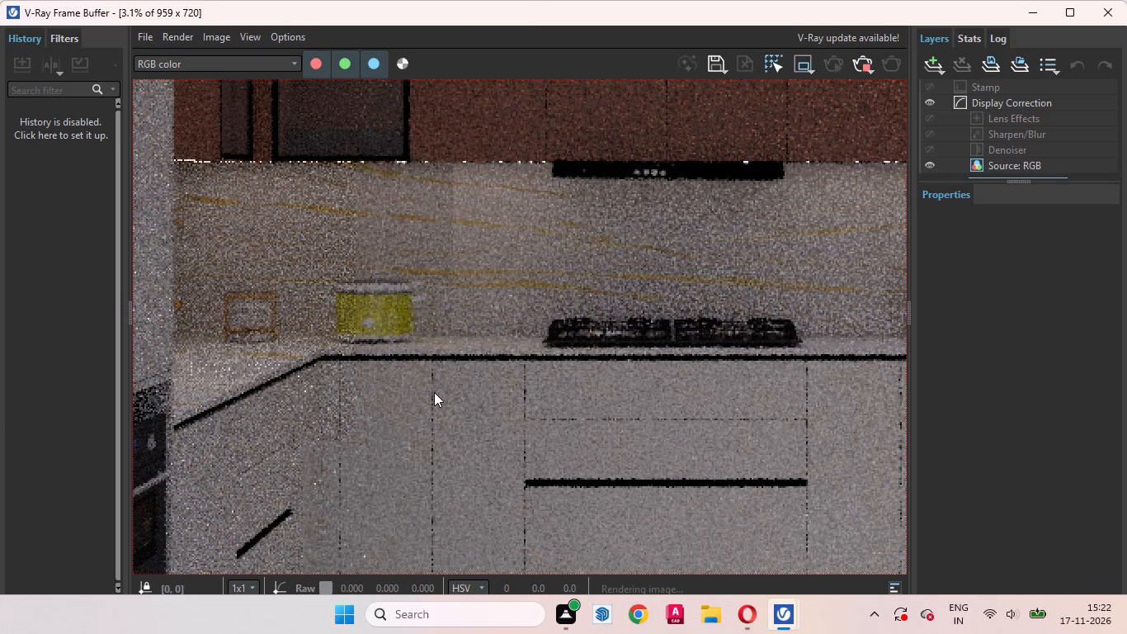
scroll(434, 392, down, 1)
scroll(338, 356, down, 2)
scroll(531, 360, down, 2)
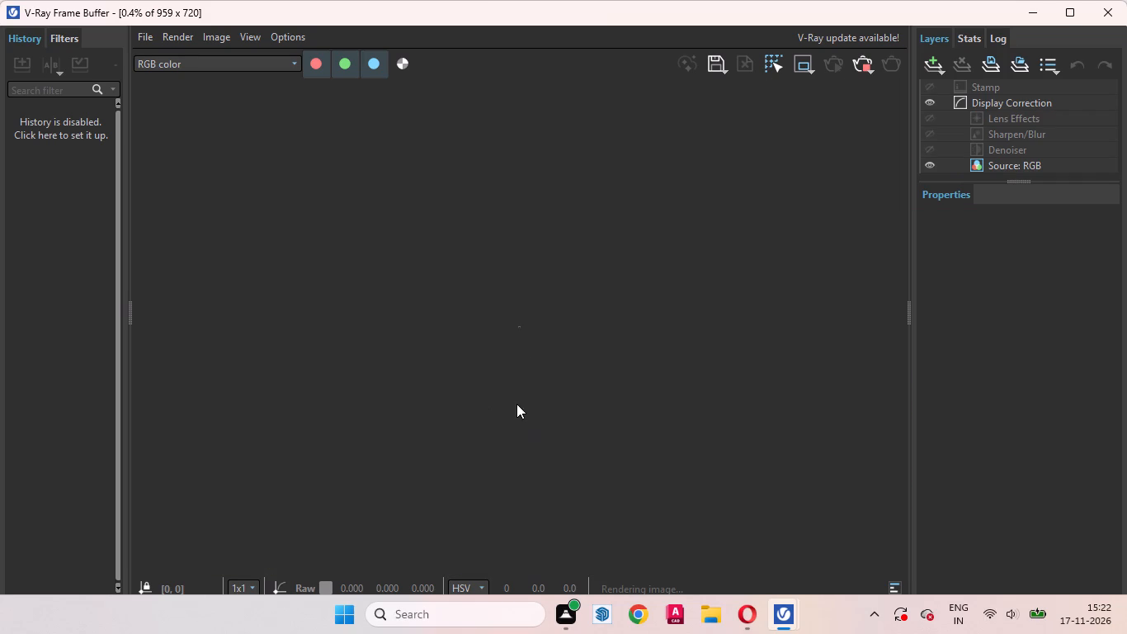
scroll(531, 344, up, 3)
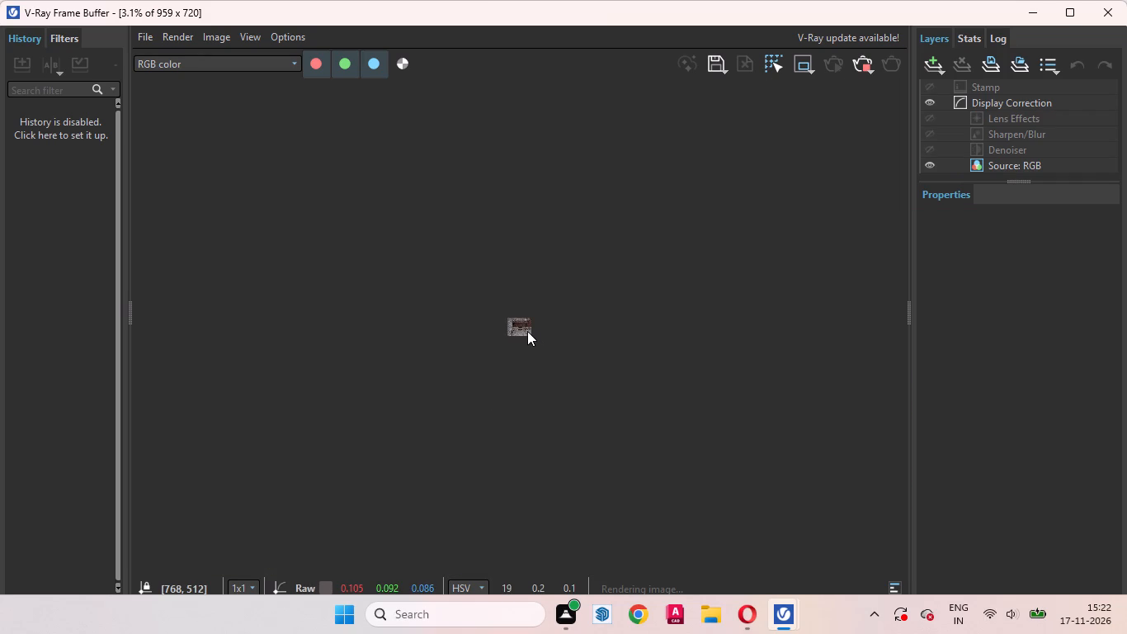
scroll(527, 331, up, 4)
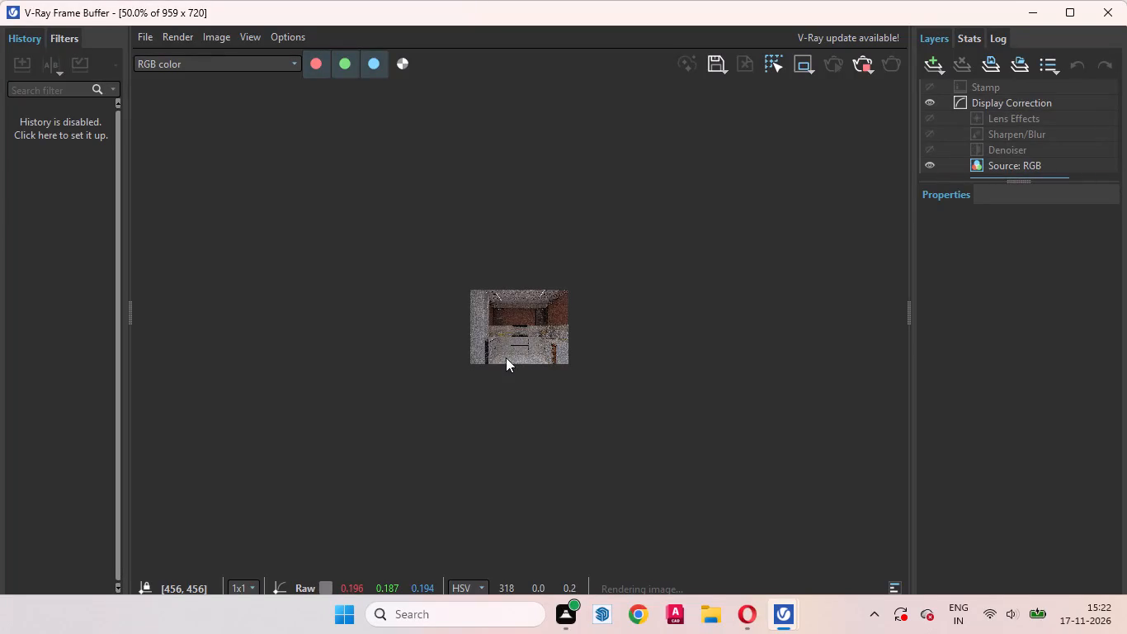
scroll(499, 371, up, 1)
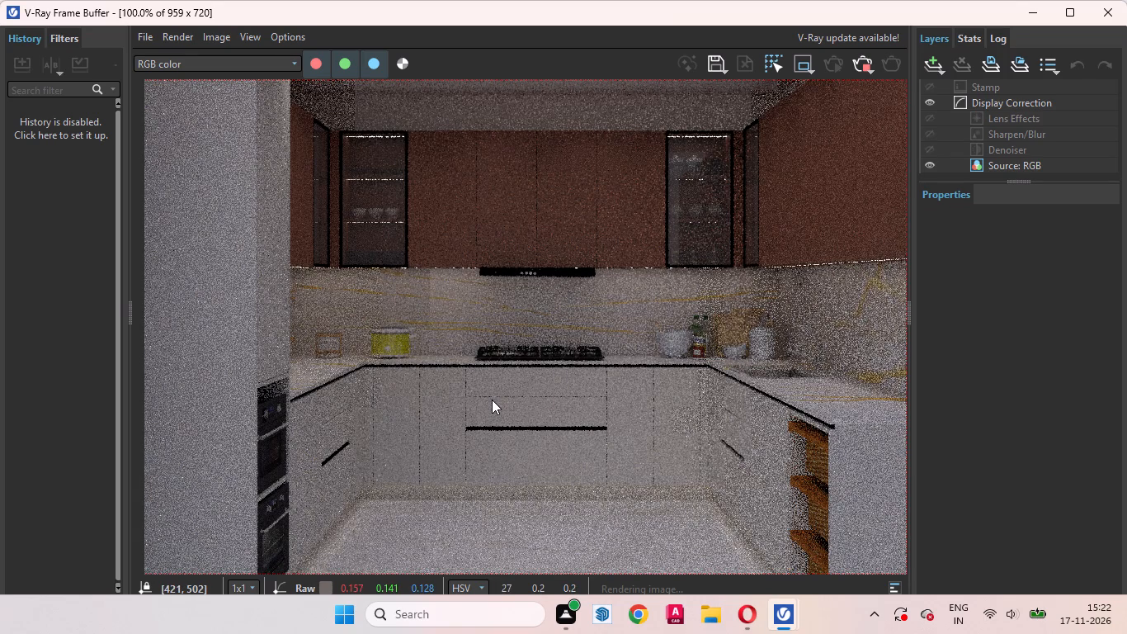
scroll(491, 400, down, 1)
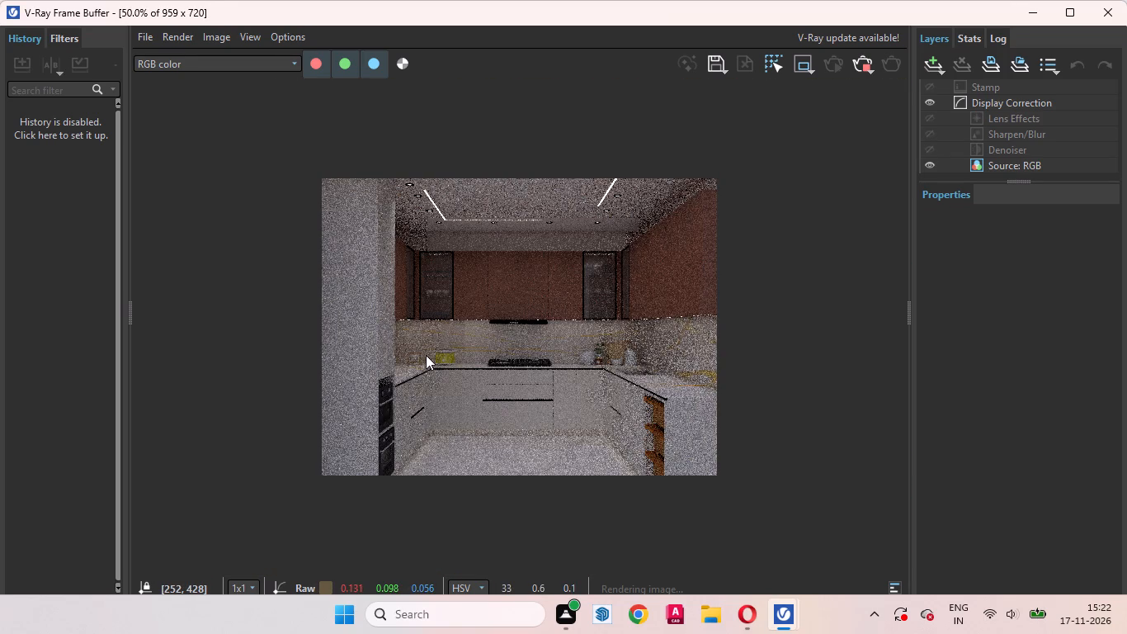
scroll(426, 355, up, 1)
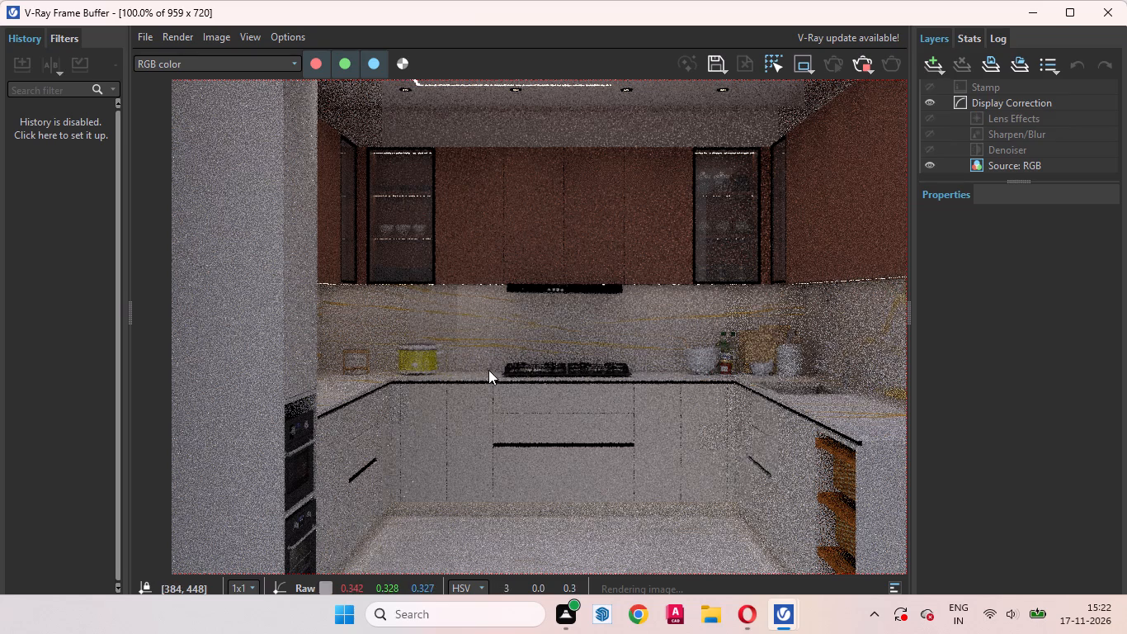
scroll(494, 358, down, 1)
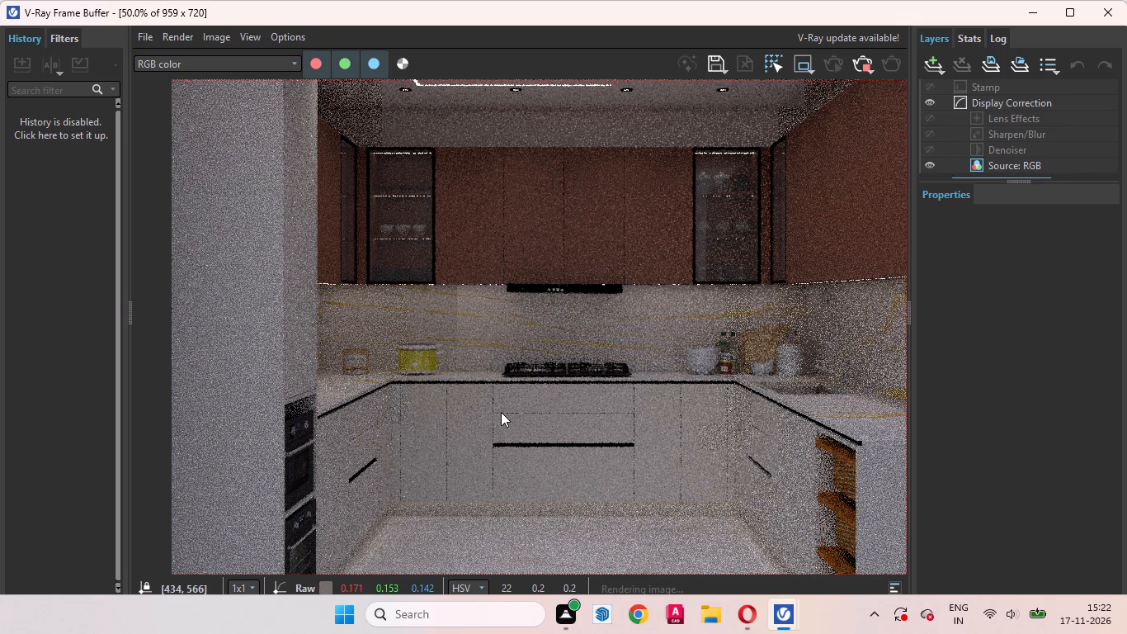
scroll(501, 412, down, 1)
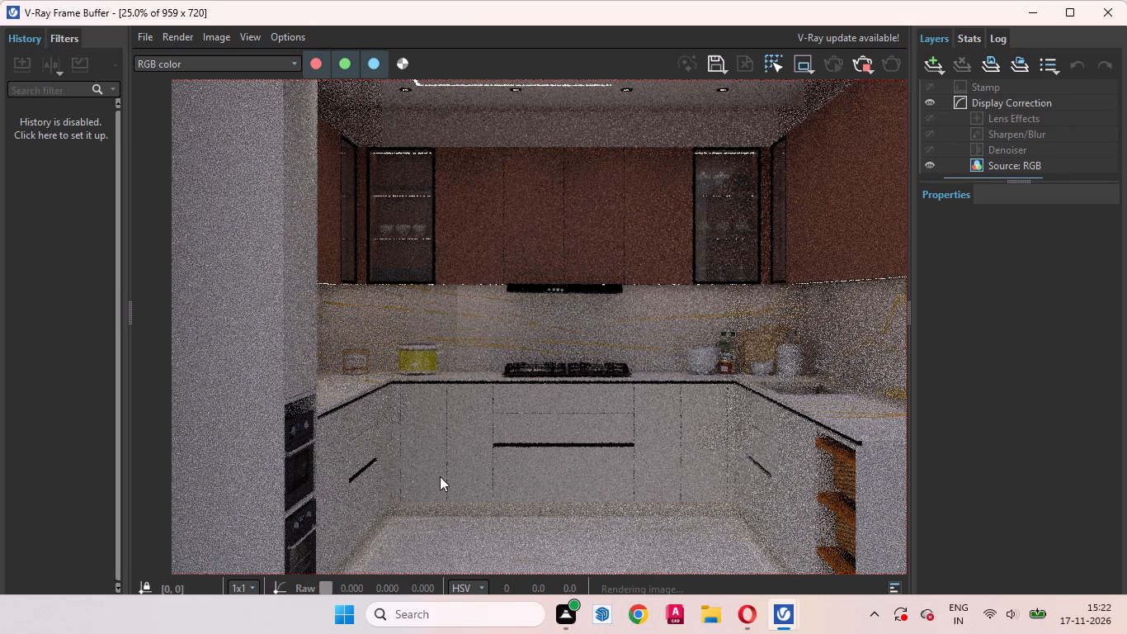
scroll(535, 363, up, 2)
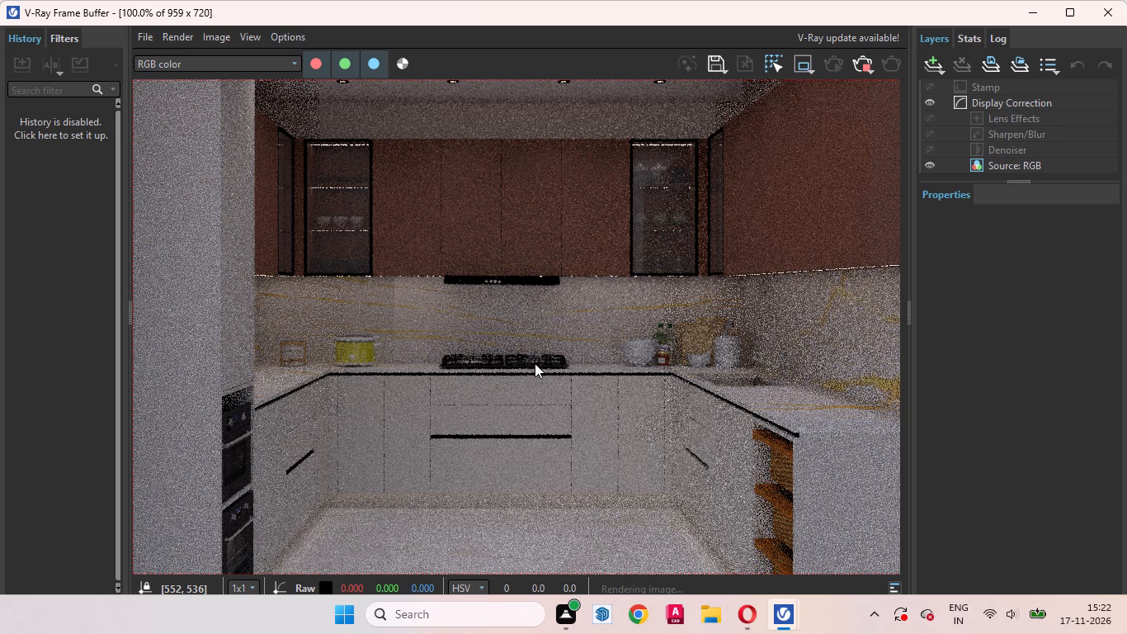
scroll(535, 363, down, 1)
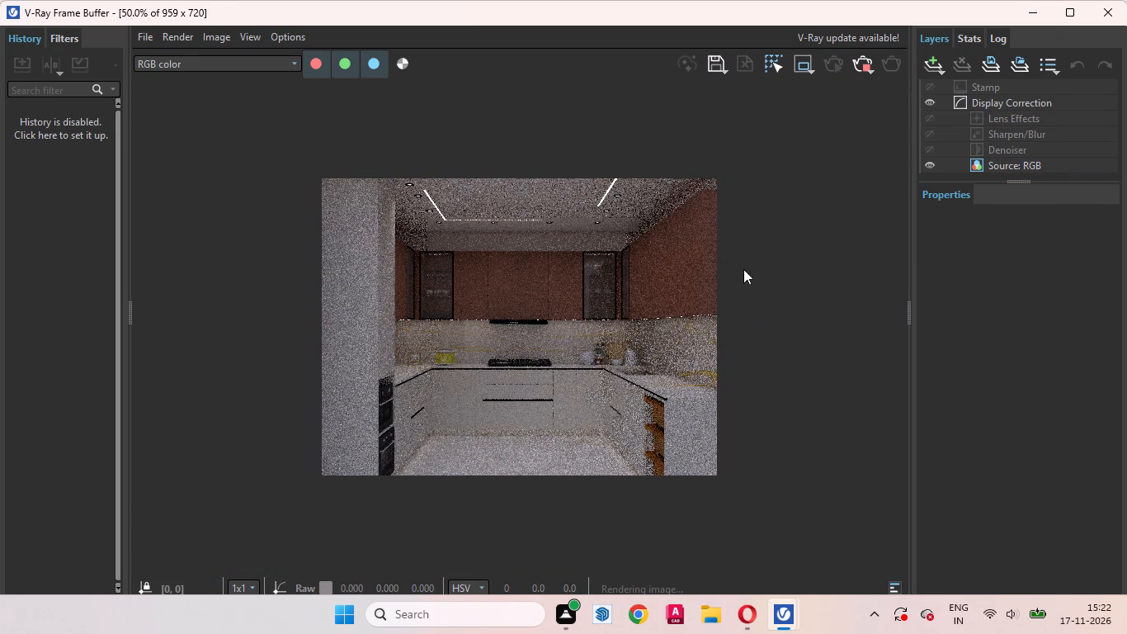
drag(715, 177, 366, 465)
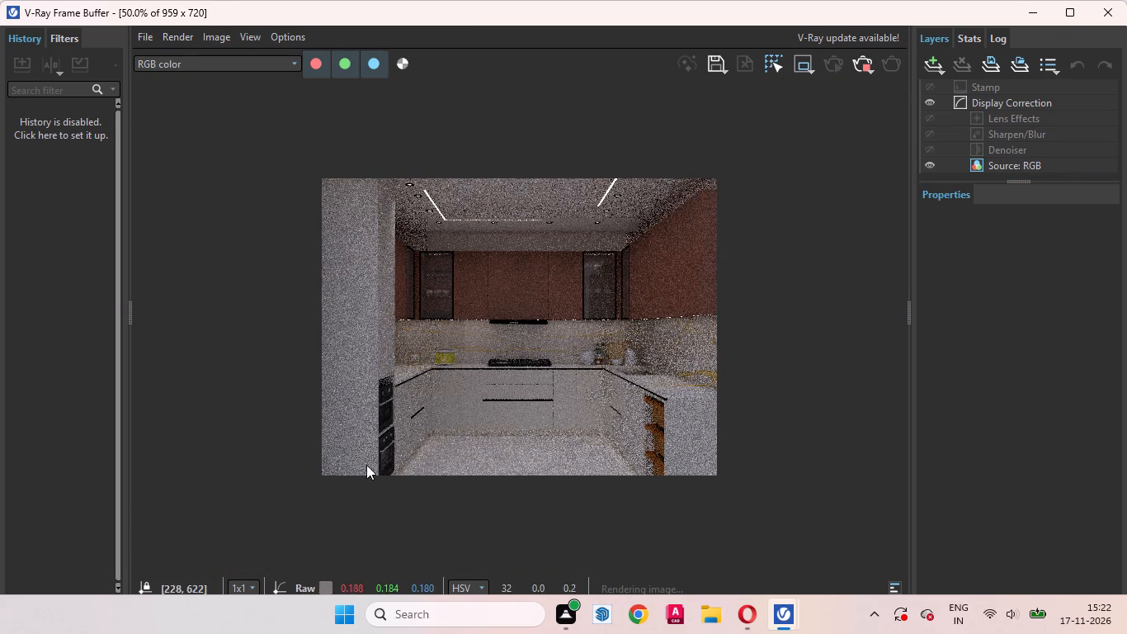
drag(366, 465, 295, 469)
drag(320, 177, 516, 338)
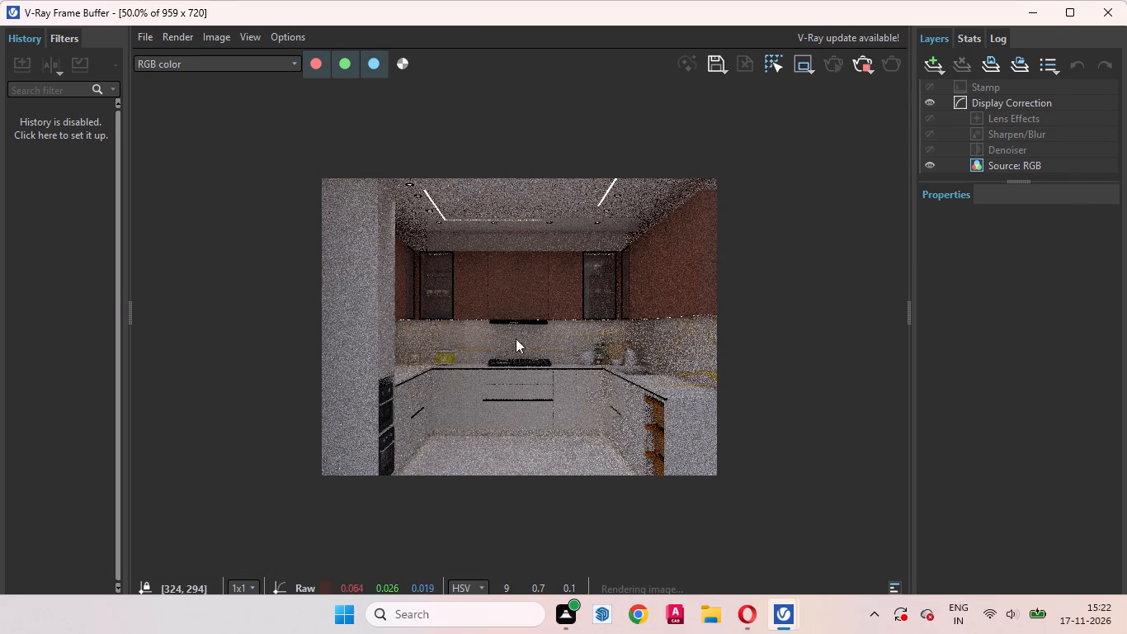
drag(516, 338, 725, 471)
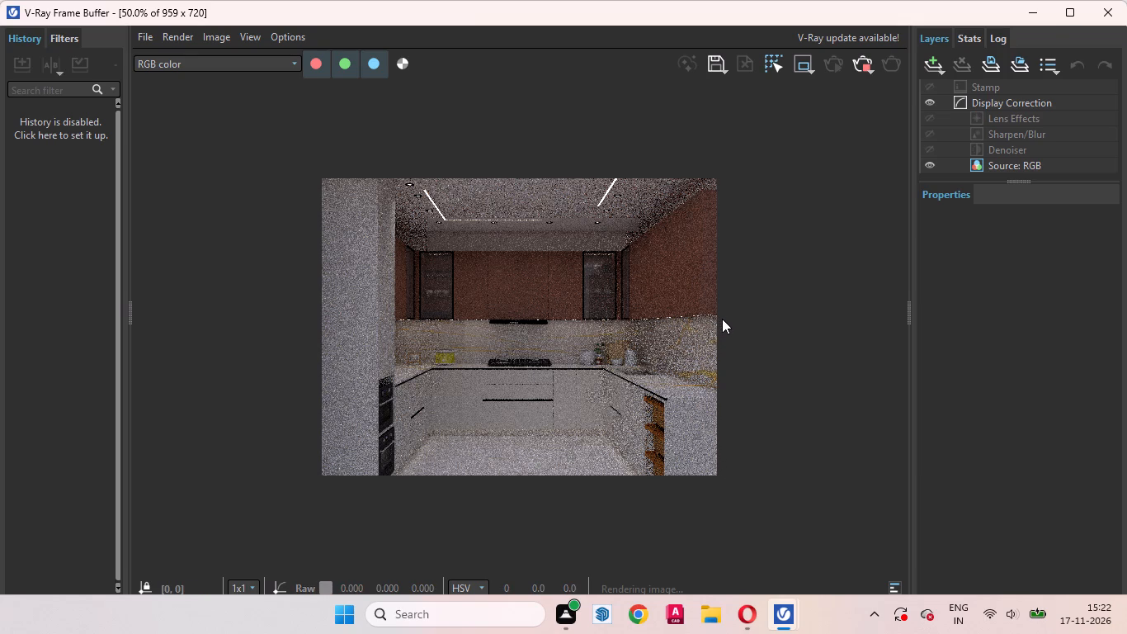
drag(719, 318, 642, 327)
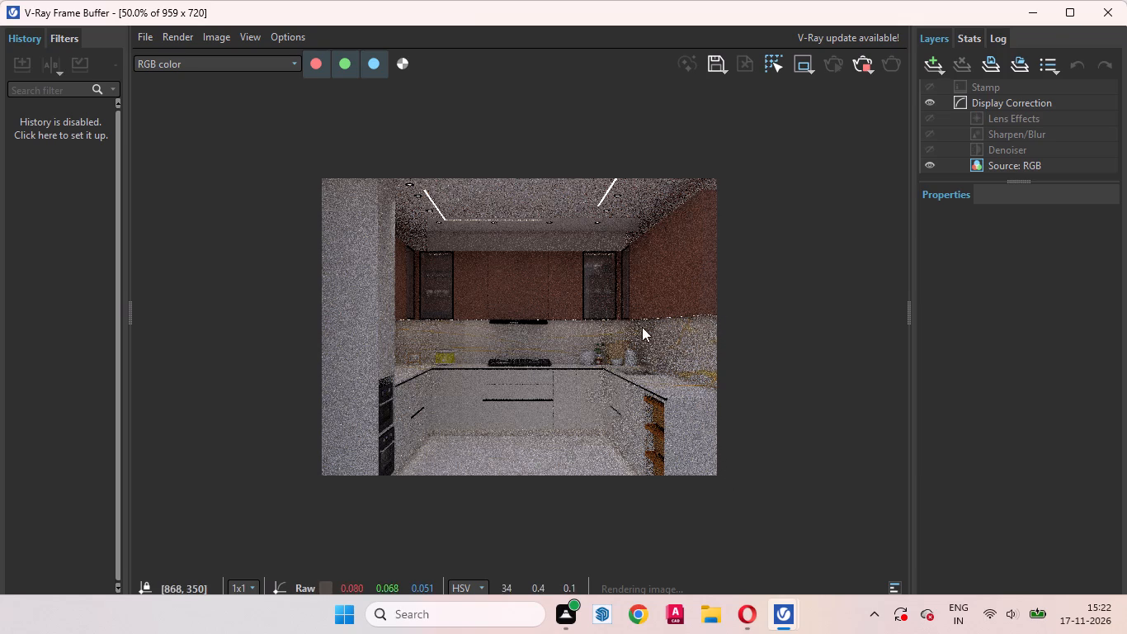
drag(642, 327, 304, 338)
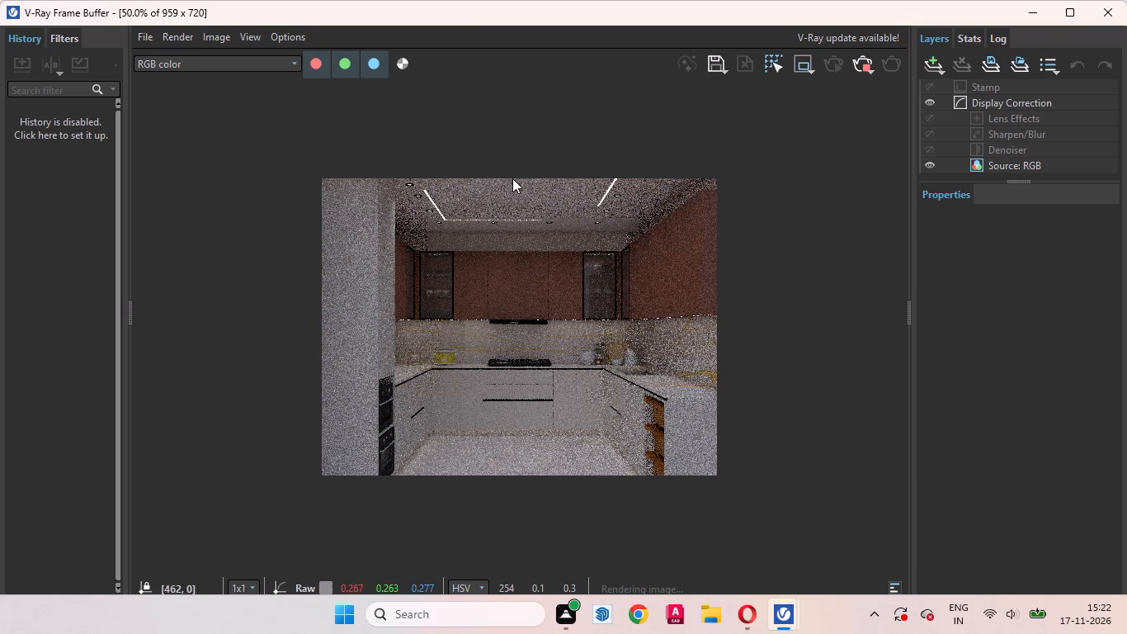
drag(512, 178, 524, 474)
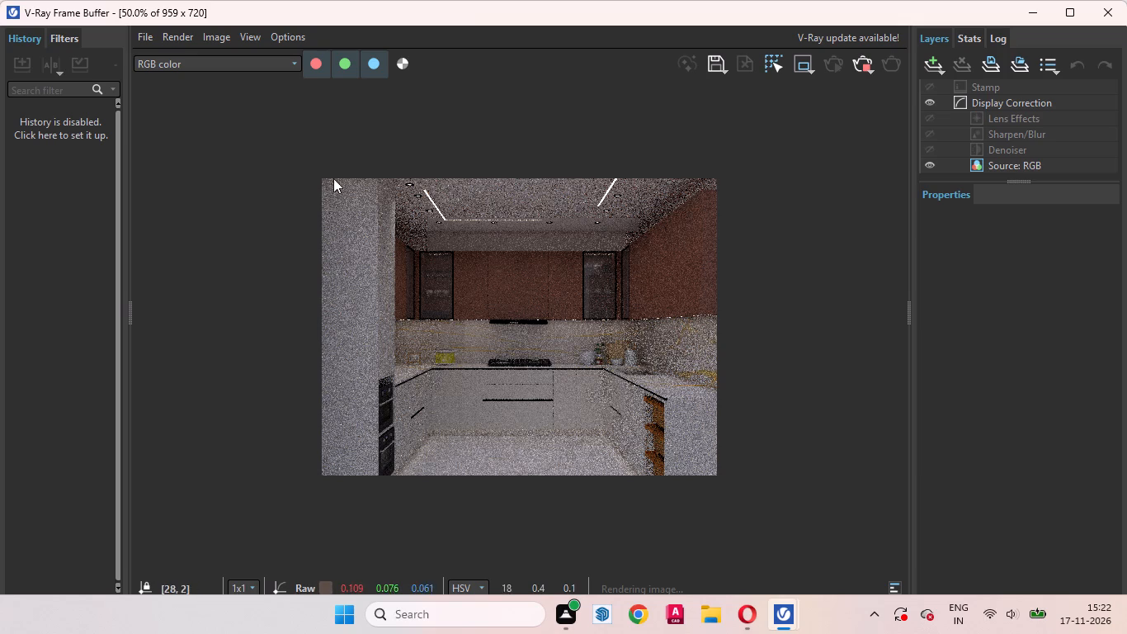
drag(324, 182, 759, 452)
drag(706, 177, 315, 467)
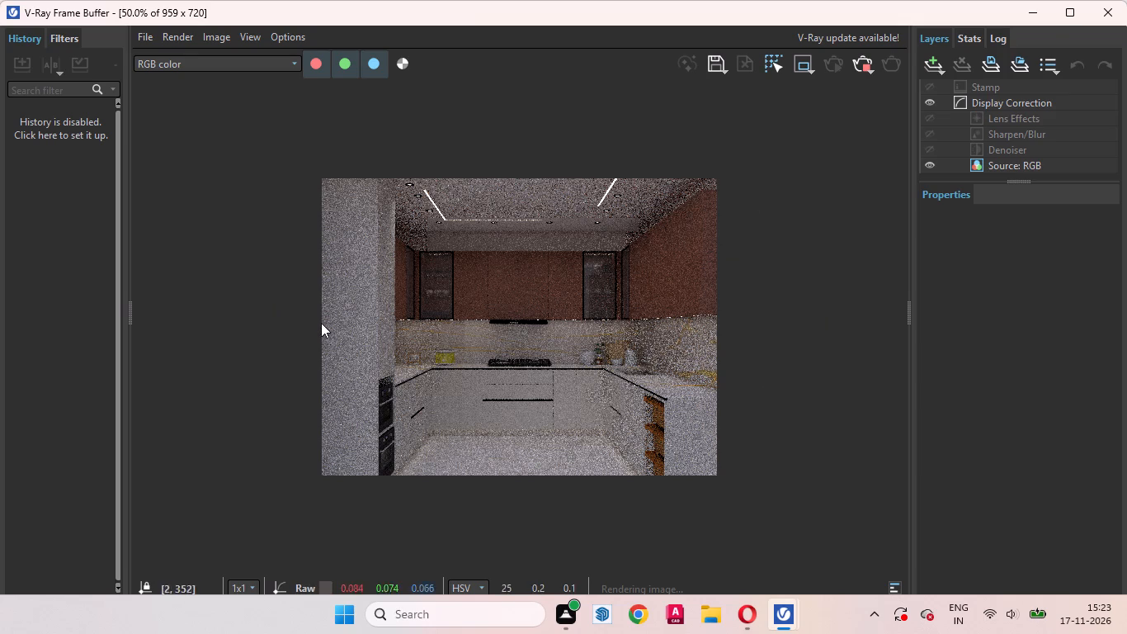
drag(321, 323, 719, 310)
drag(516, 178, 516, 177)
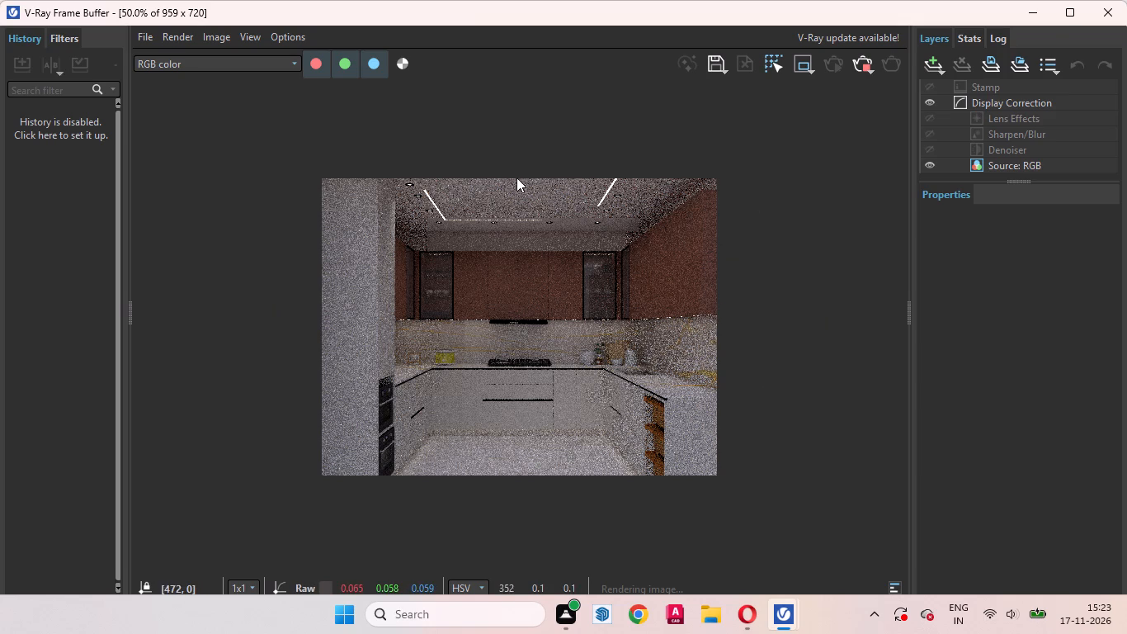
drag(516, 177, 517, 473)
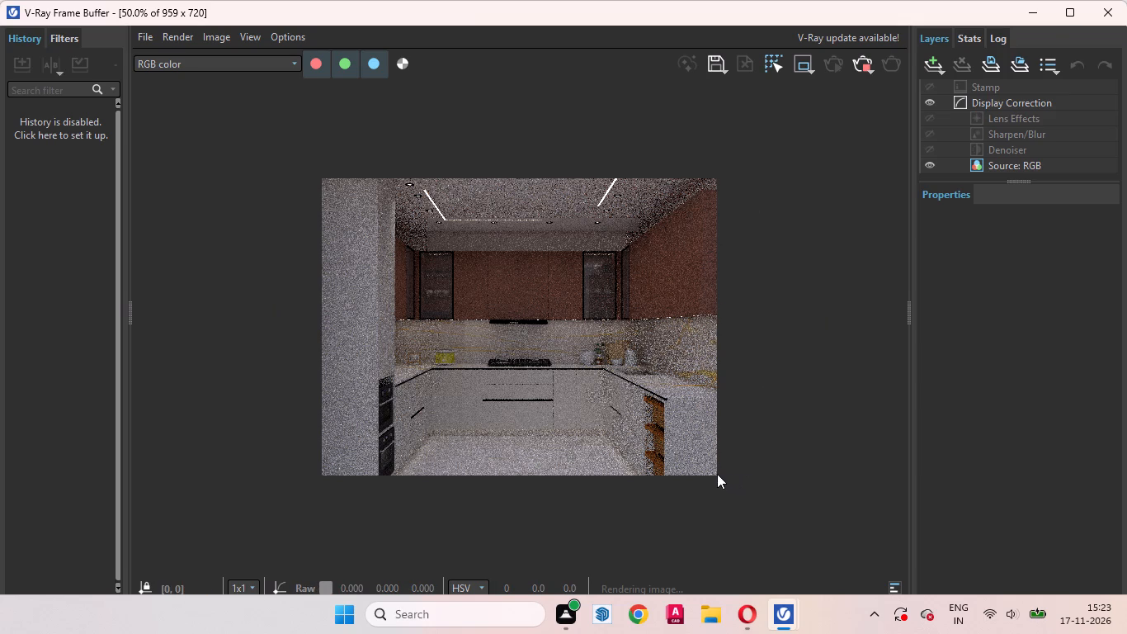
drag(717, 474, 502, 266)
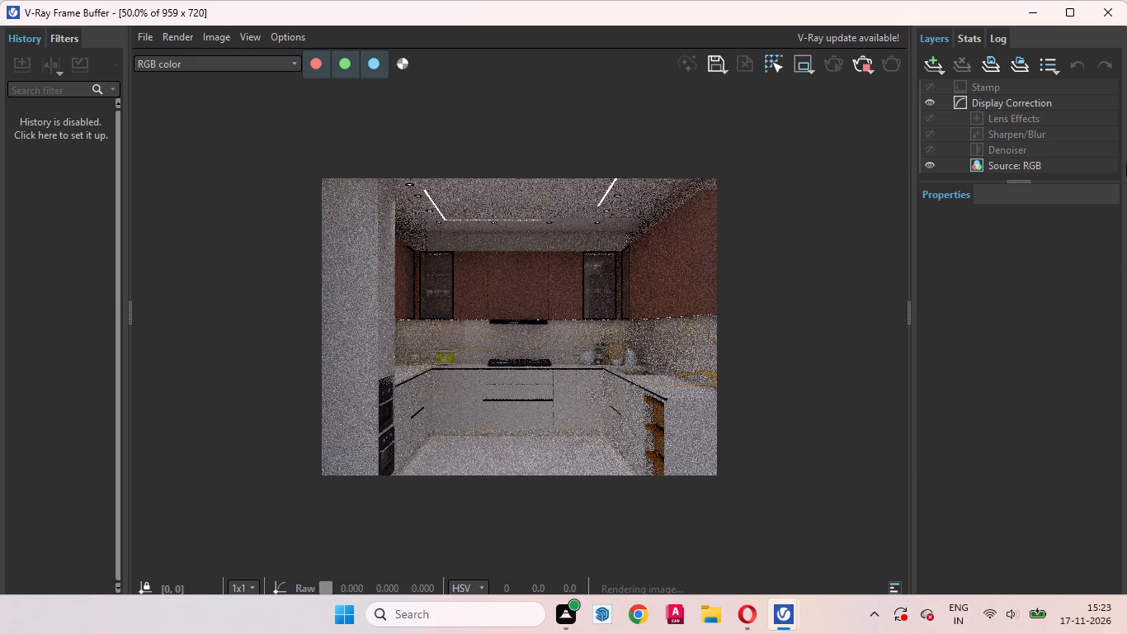
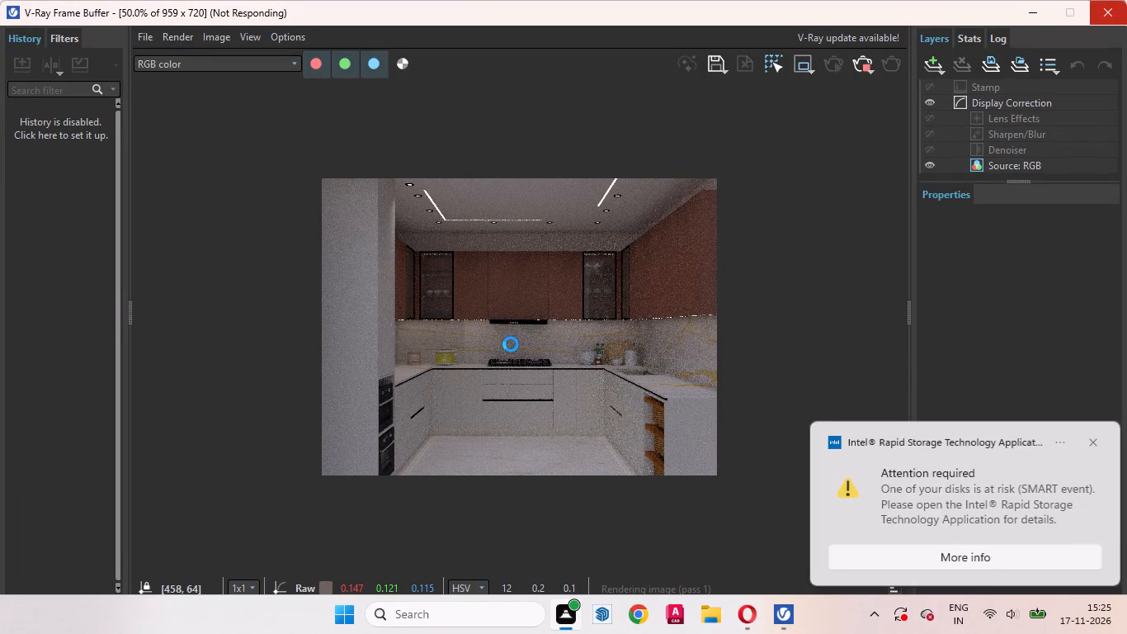
Dismiss the Intel Rapid Storage Technology disk notification covering part of the render window.
click(1097, 442)
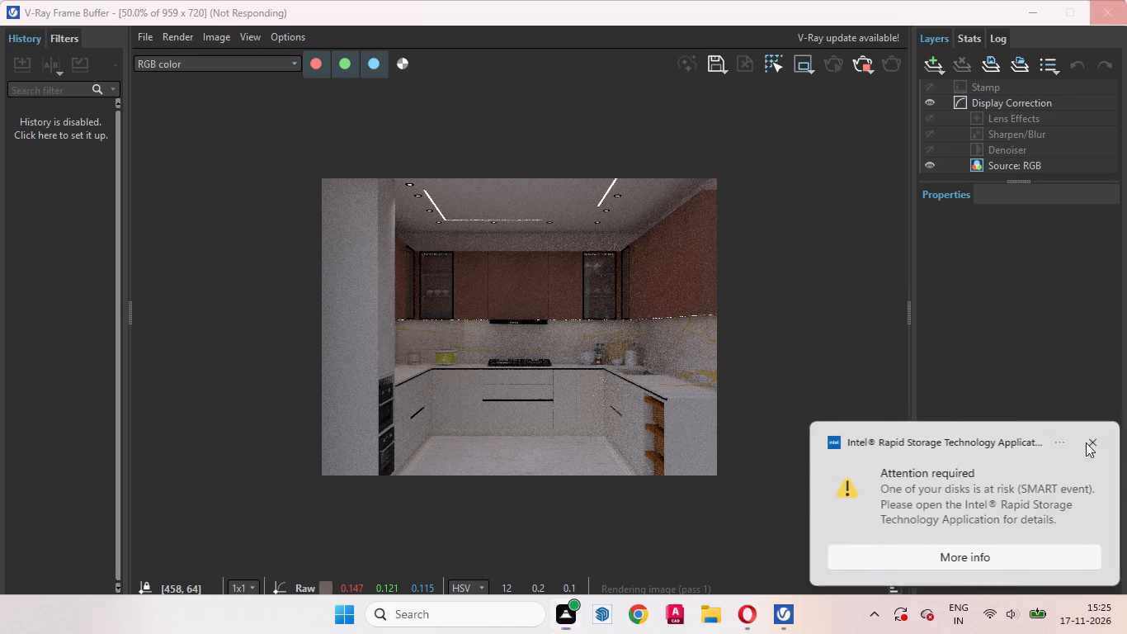
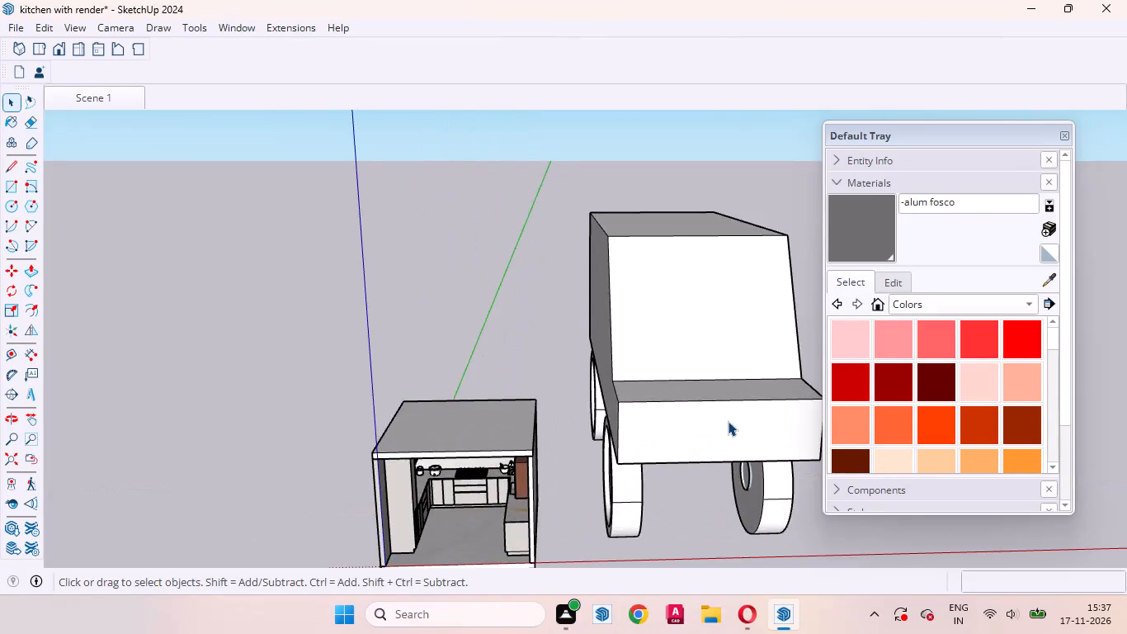
Examine the blocky vehicle model beside the kitchen from its front and side.
middle_drag(728, 421, 419, 383)
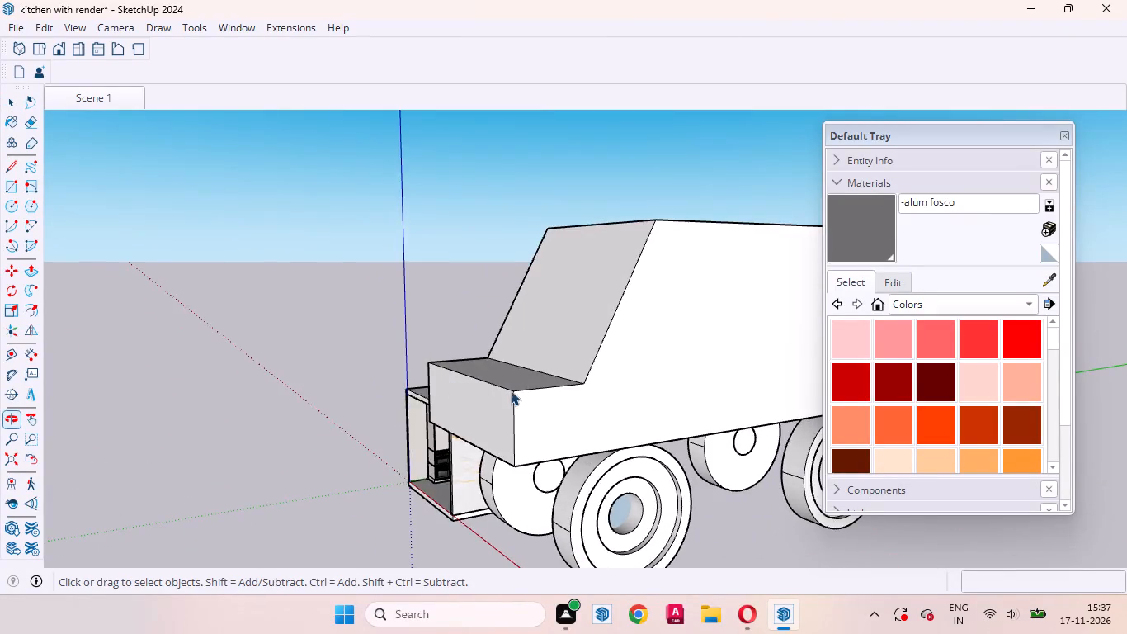
scroll(614, 425, down, 5)
scroll(646, 433, up, 1)
scroll(646, 433, down, 2)
middle_drag(647, 452, 837, 459)
scroll(629, 458, up, 2)
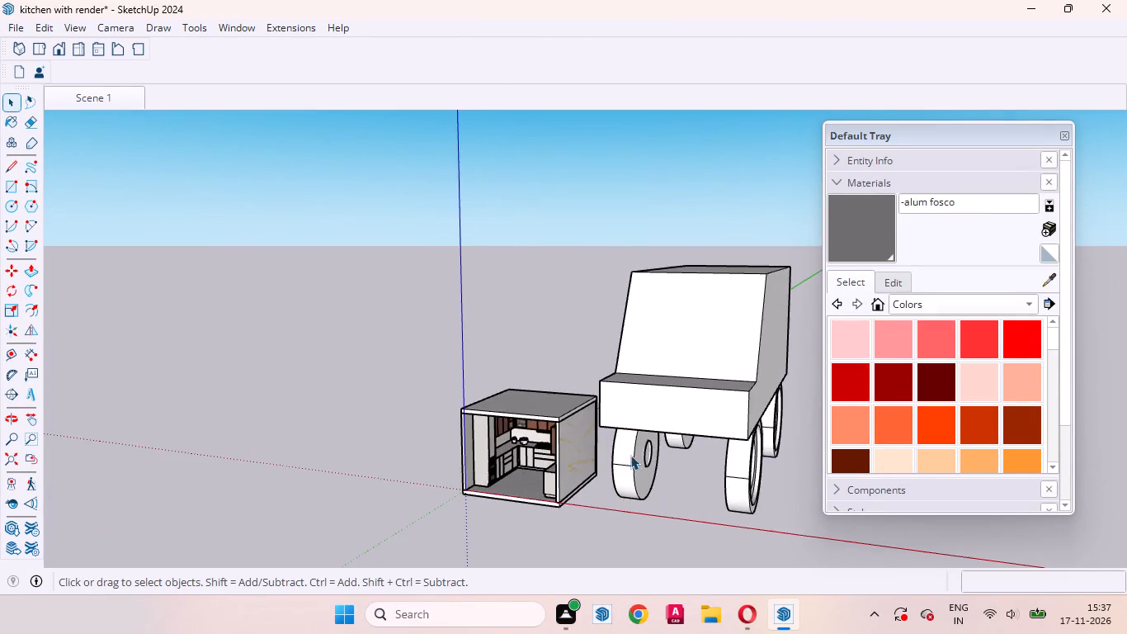
scroll(630, 455, up, 4)
middle_drag(674, 469, 722, 475)
click(705, 303)
scroll(600, 385, down, 2)
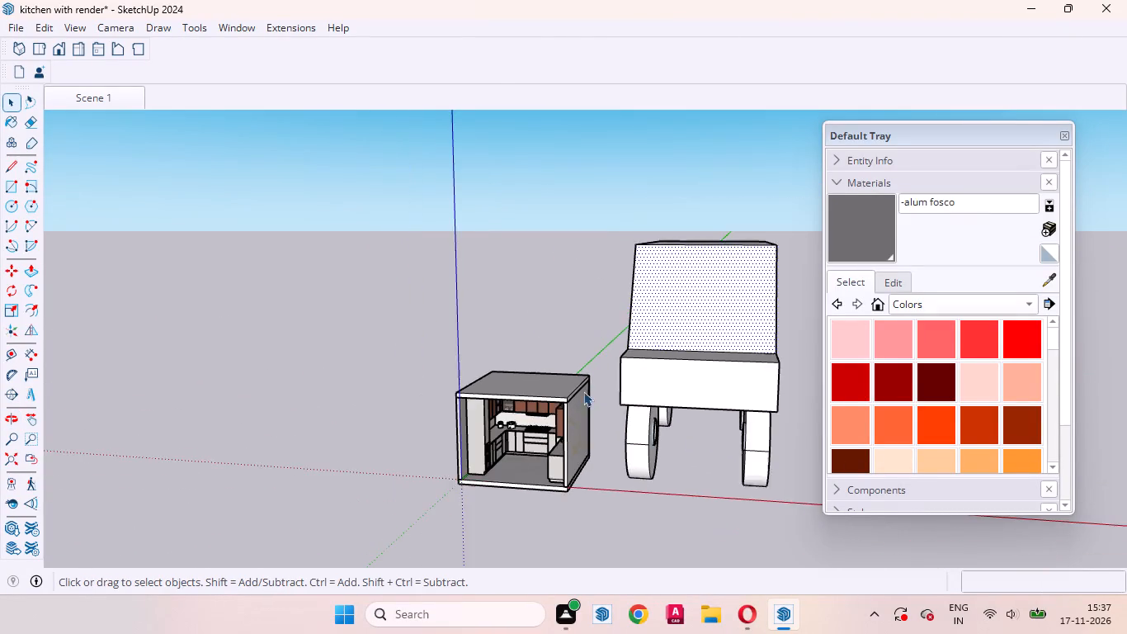
scroll(583, 391, down, 5)
middle_drag(719, 389, 480, 414)
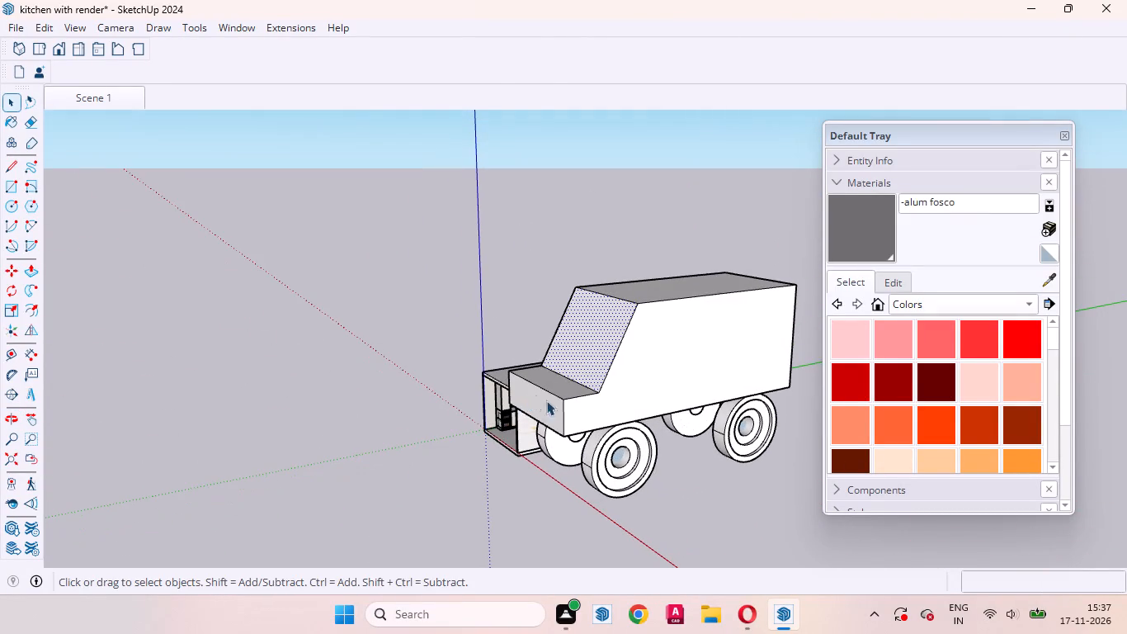
Draw a tangent arc across the front upper corner of the hood's side face, with endpoints about 2' 6" apart.
scroll(631, 437, up, 7)
click(641, 353)
scroll(450, 389, up, 6)
click(416, 346)
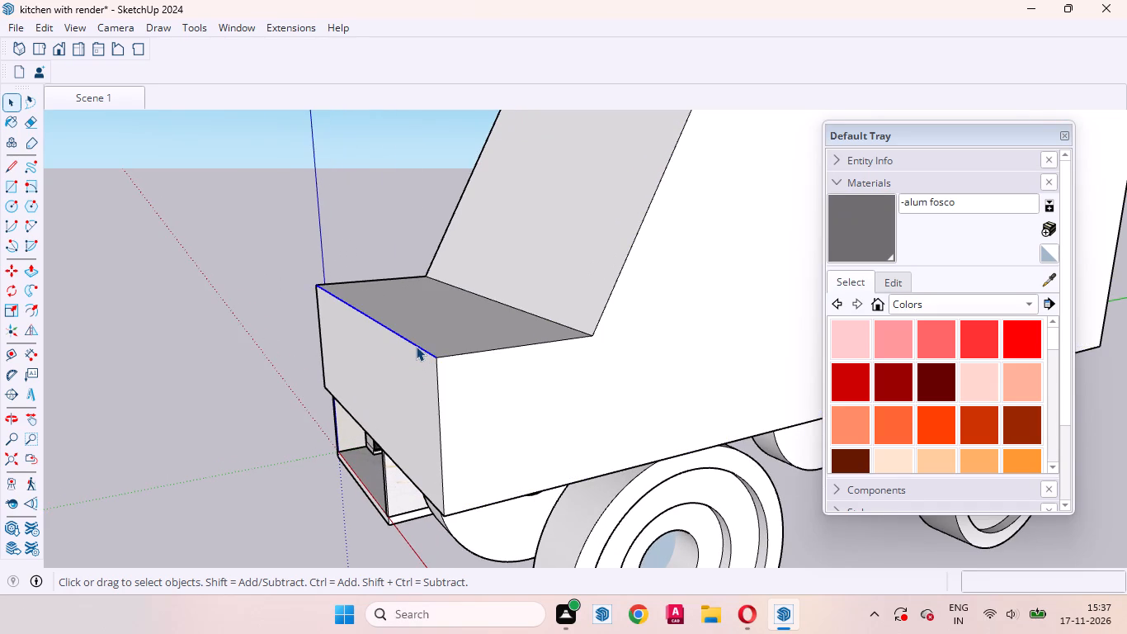
middle_drag(467, 422, 382, 400)
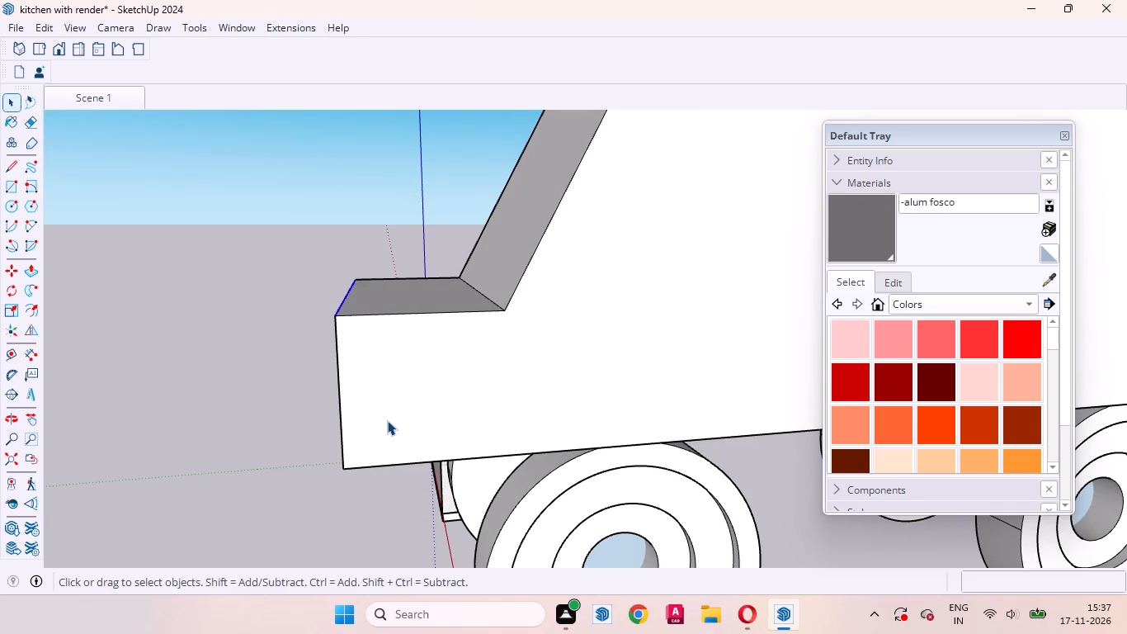
scroll(371, 415, up, 3)
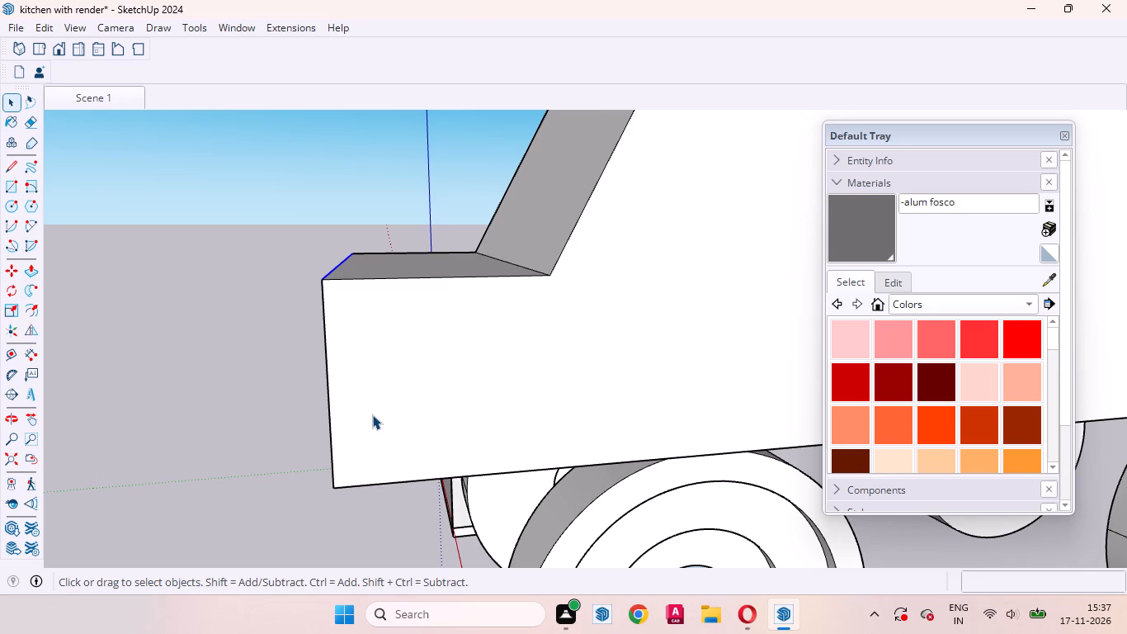
key(a)
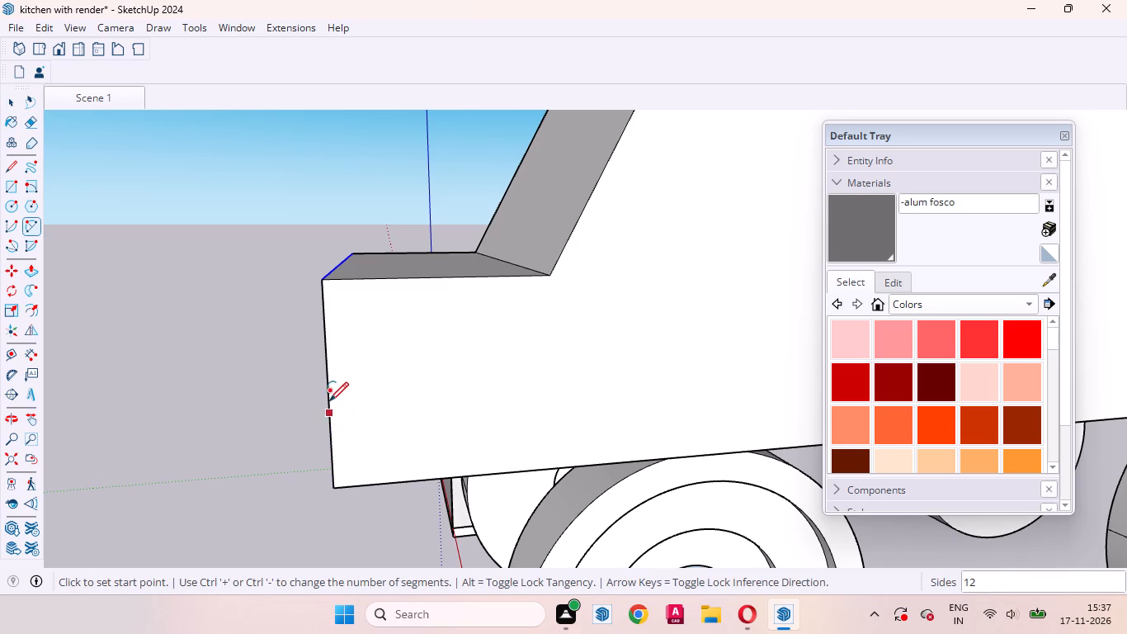
click(329, 362)
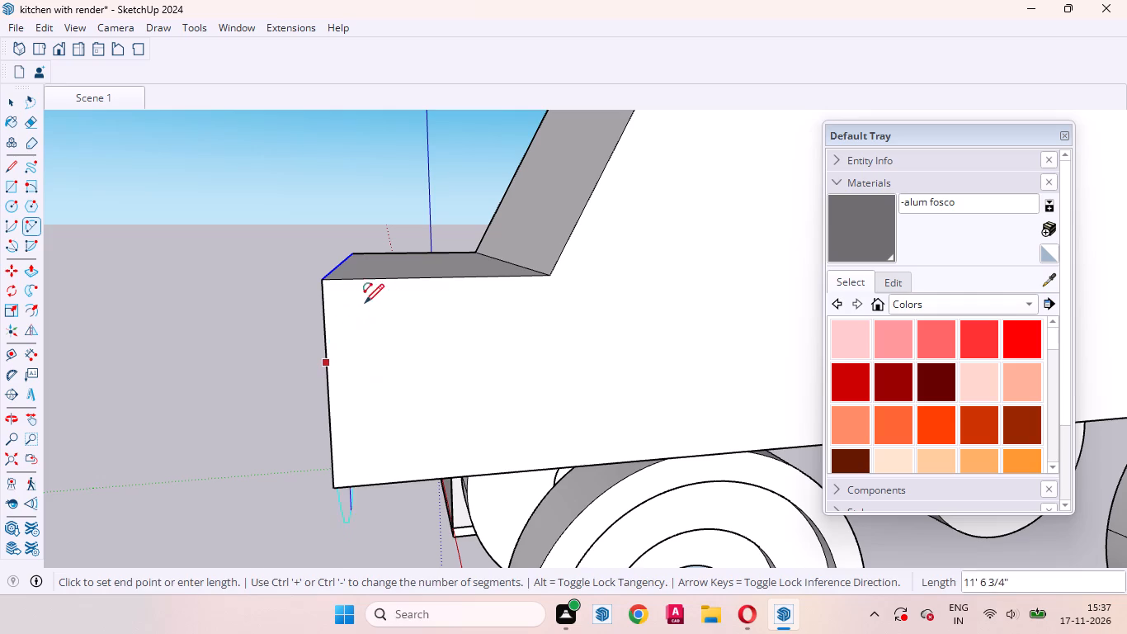
double_click(404, 281)
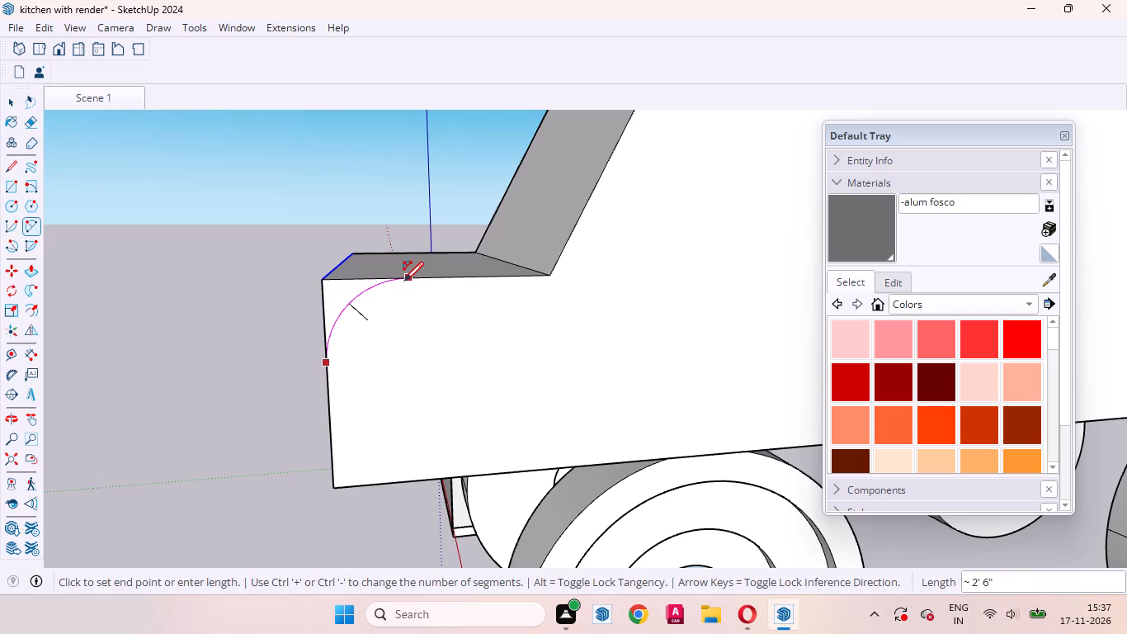
key(space)
Push the corner area outside the arc through the vehicle's full width to round the hood's front edge.
scroll(367, 310, up, 3)
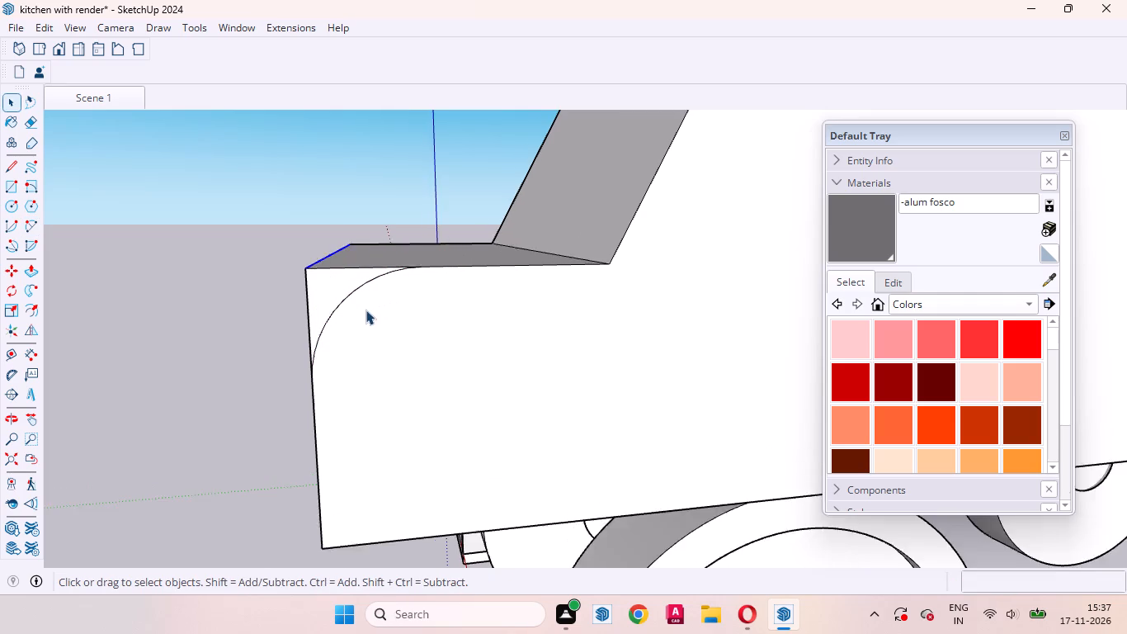
scroll(365, 310, up, 4)
click(321, 293)
key(p)
click(321, 293)
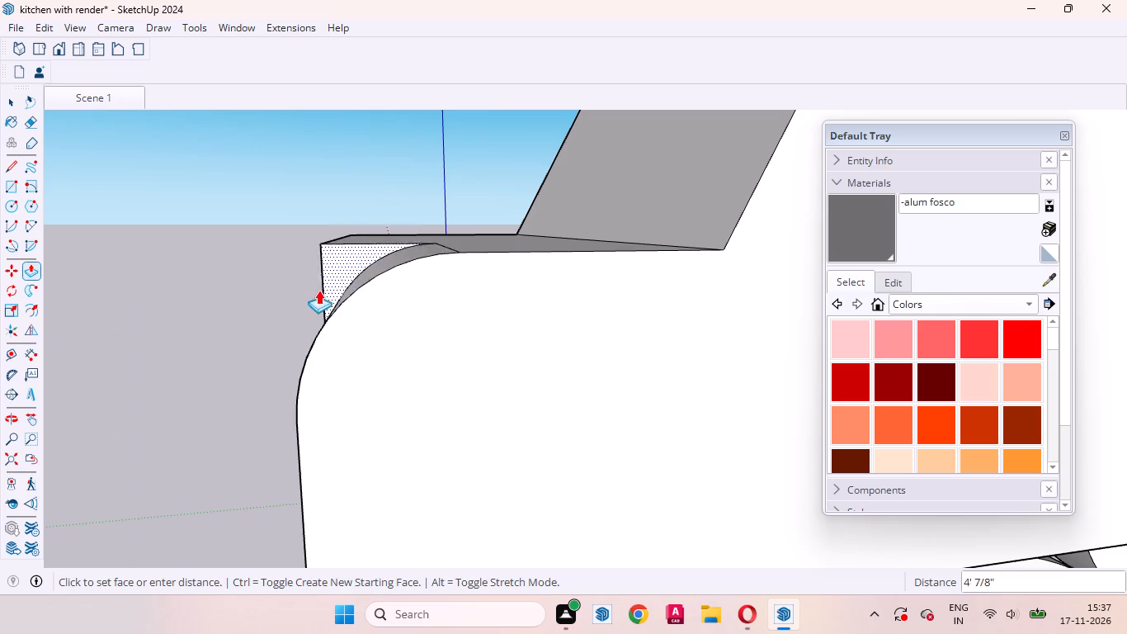
click(357, 229)
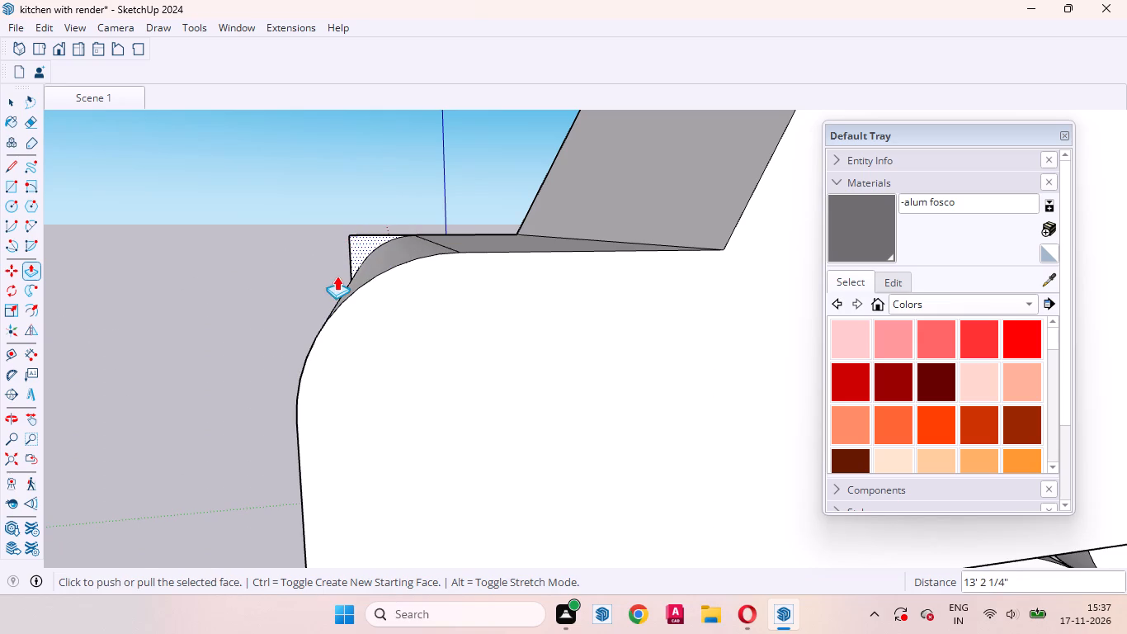
key(space)
scroll(342, 218, up, 8)
middle_drag(400, 320, 452, 395)
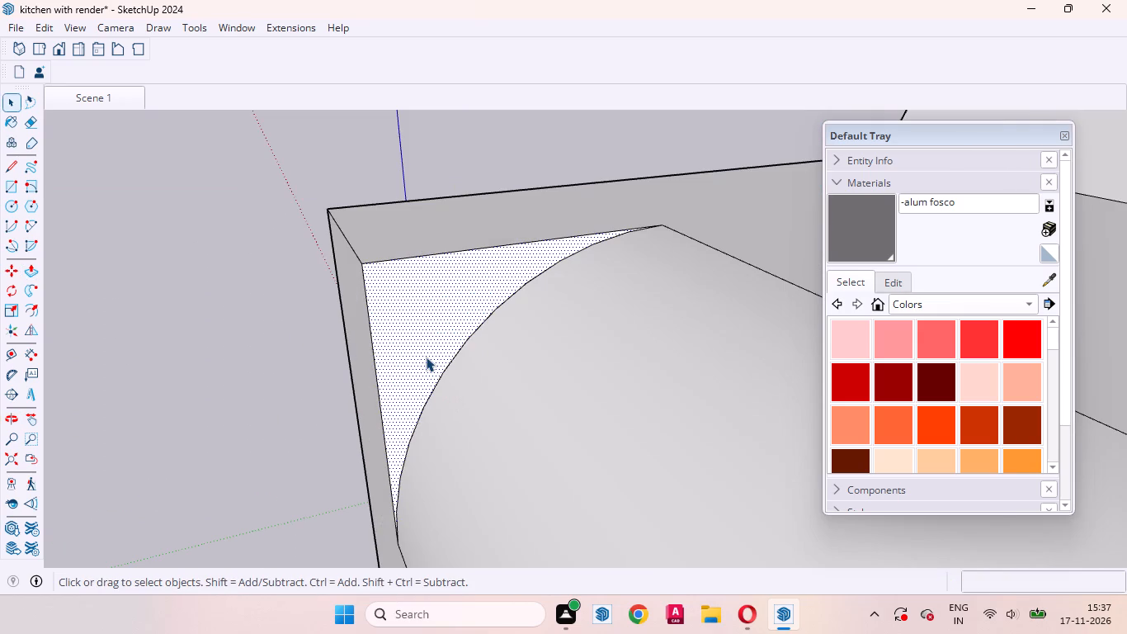
key(p)
click(424, 344)
click(320, 196)
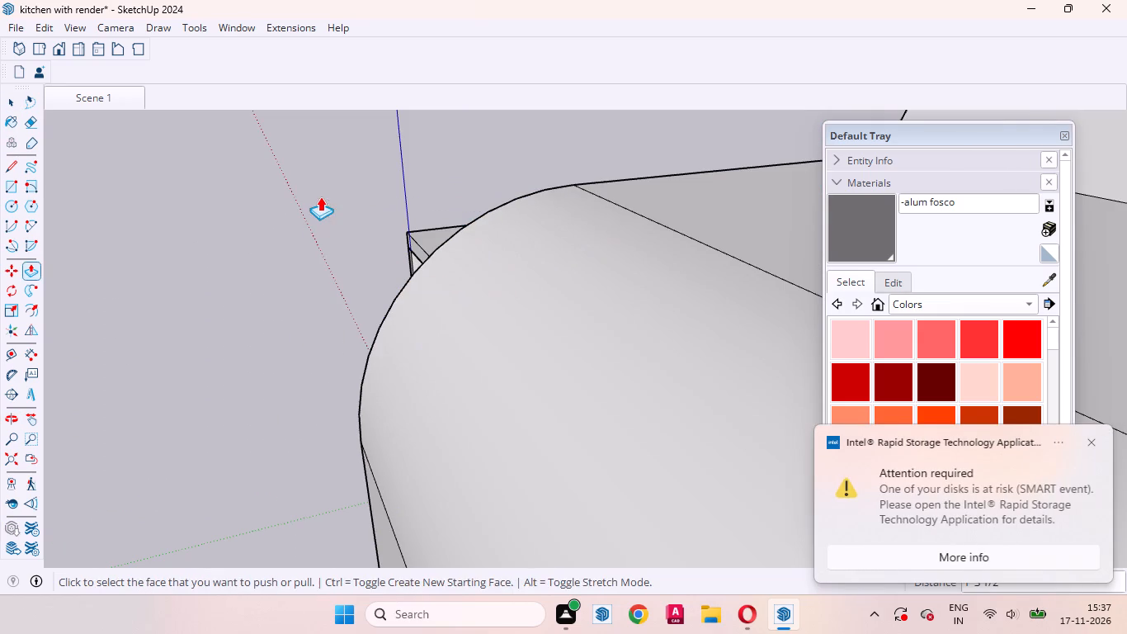
key(space)
Examine the rounded hood and how the wheels sit under the vehicle body from the side.
scroll(293, 290, down, 15)
scroll(338, 248, up, 1)
scroll(343, 247, down, 5)
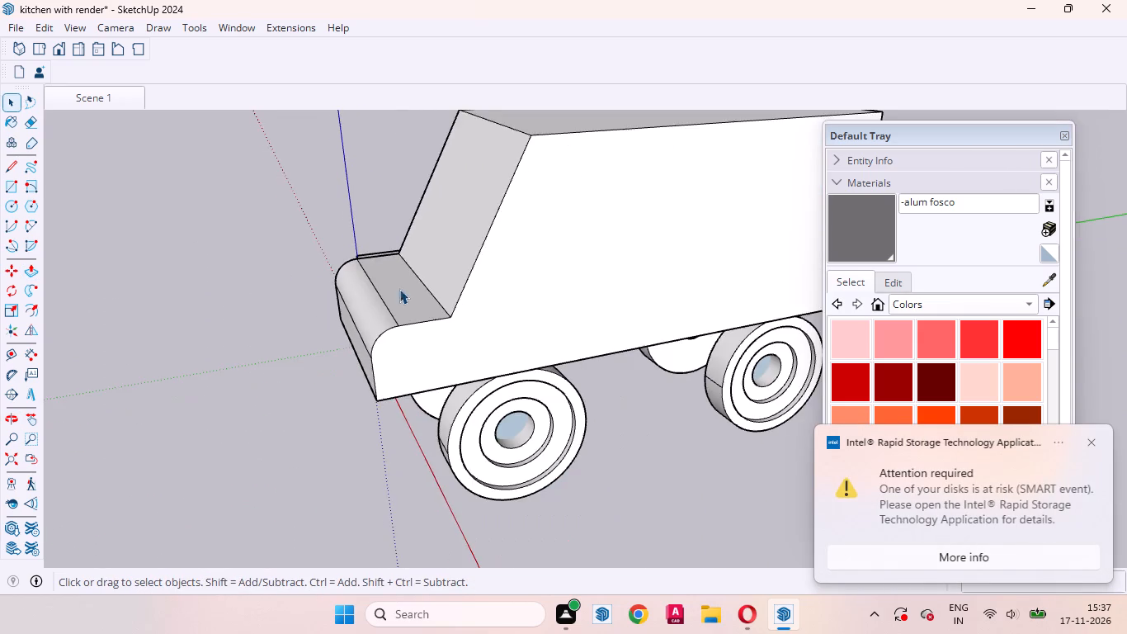
middle_drag(347, 362, 351, 384)
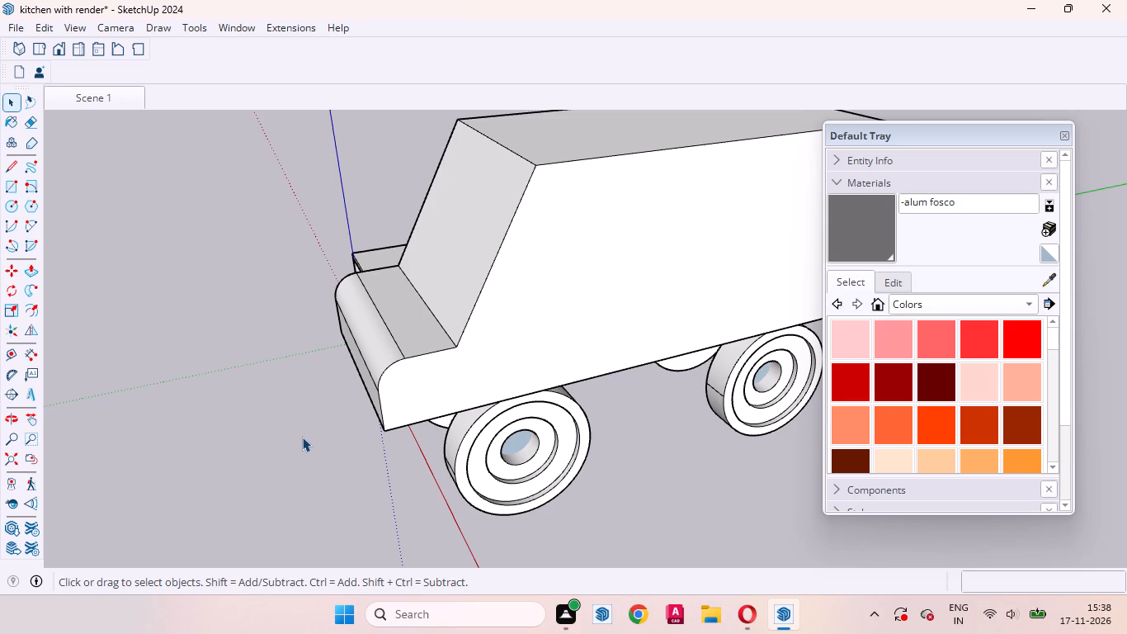
click(551, 291)
scroll(357, 356, up, 1)
scroll(356, 357, down, 2)
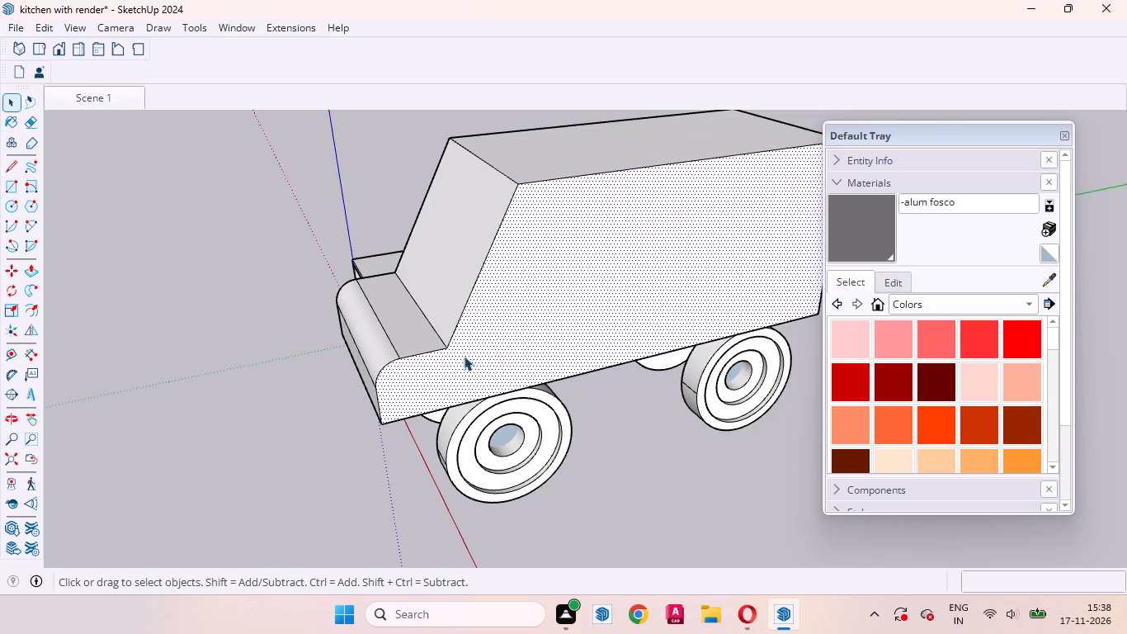
middle_drag(461, 342, 351, 282)
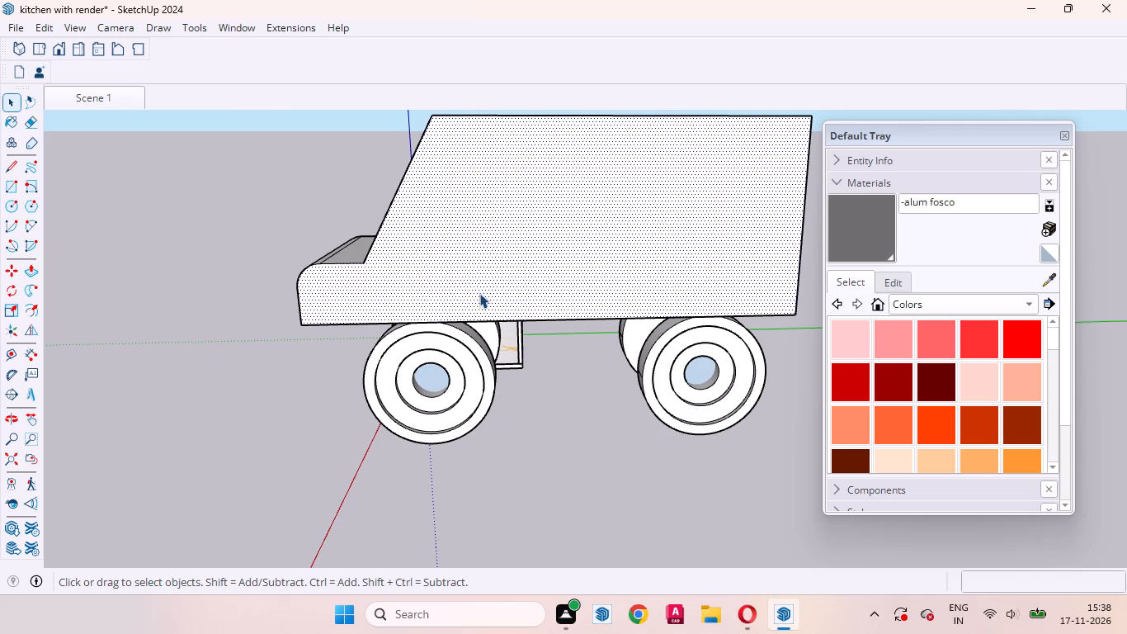
scroll(481, 397, down, 4)
scroll(427, 300, up, 6)
middle_drag(448, 391, 440, 340)
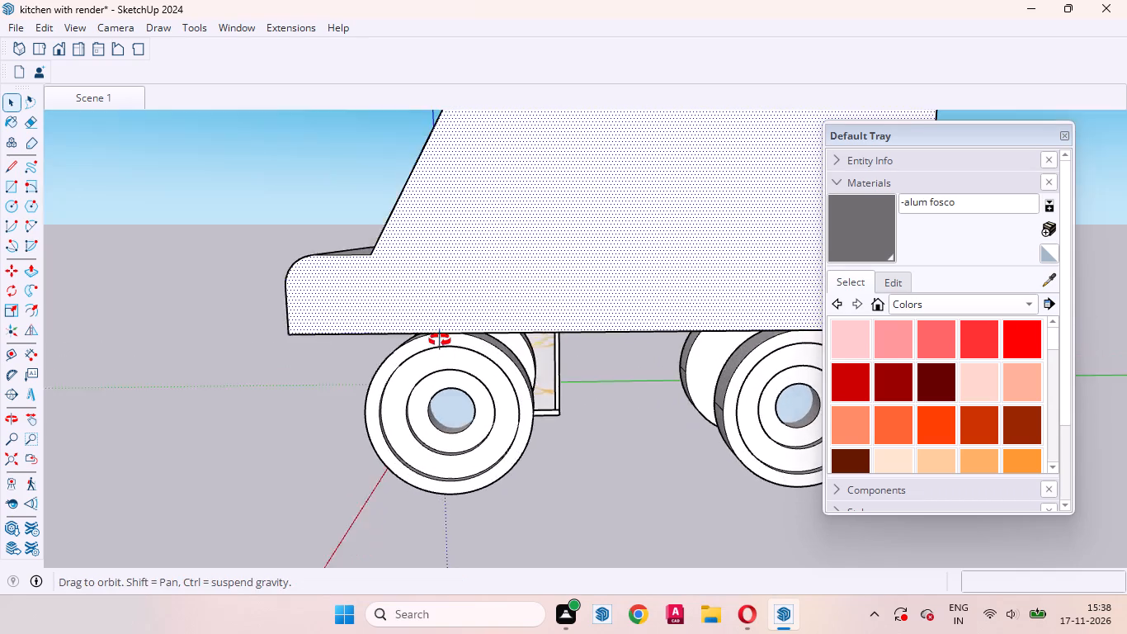
middle_drag(440, 340, 440, 311)
scroll(424, 222, up, 6)
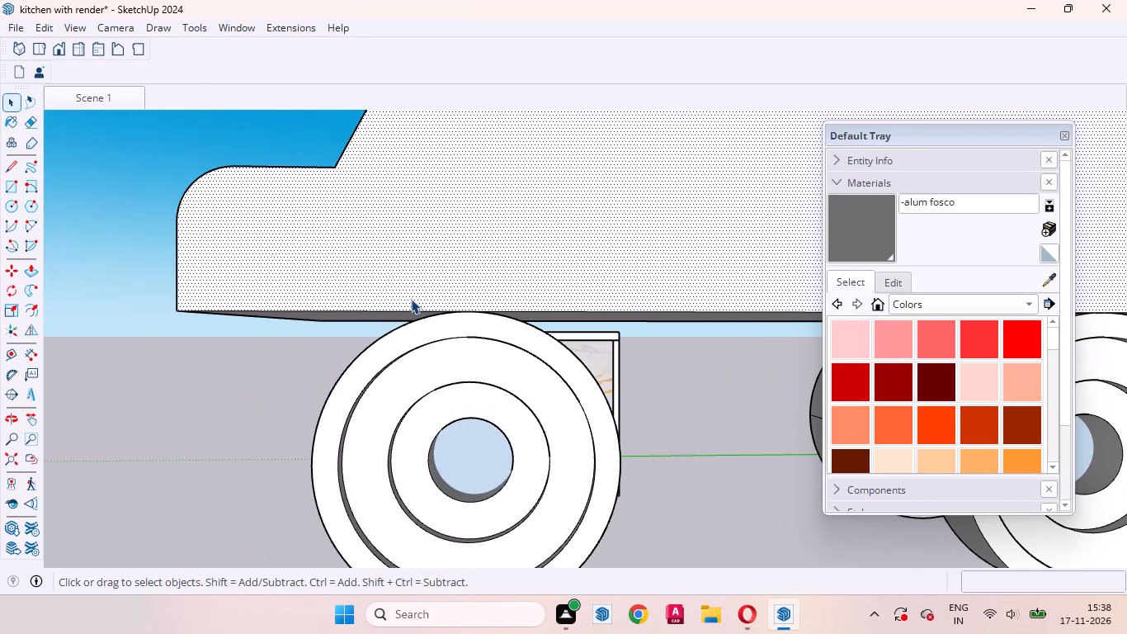
scroll(415, 336, down, 7)
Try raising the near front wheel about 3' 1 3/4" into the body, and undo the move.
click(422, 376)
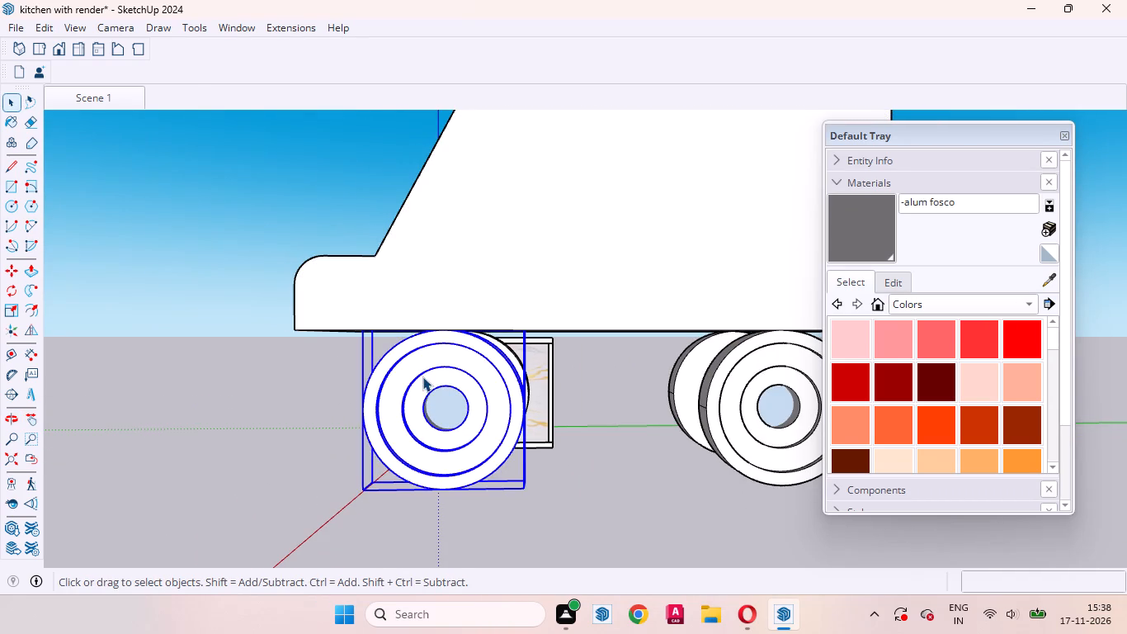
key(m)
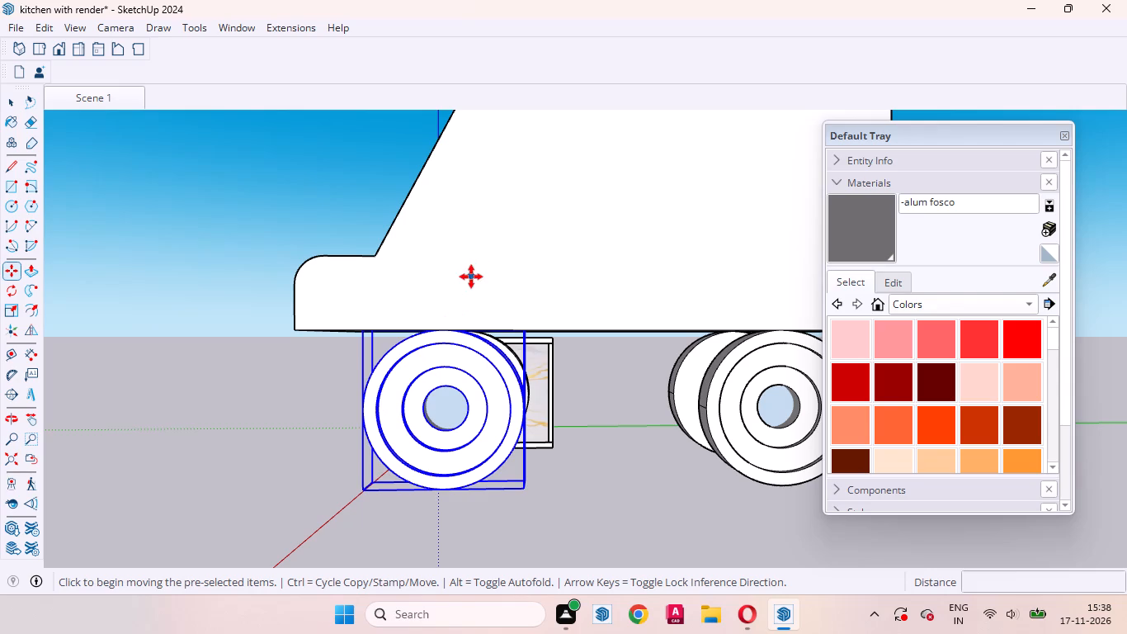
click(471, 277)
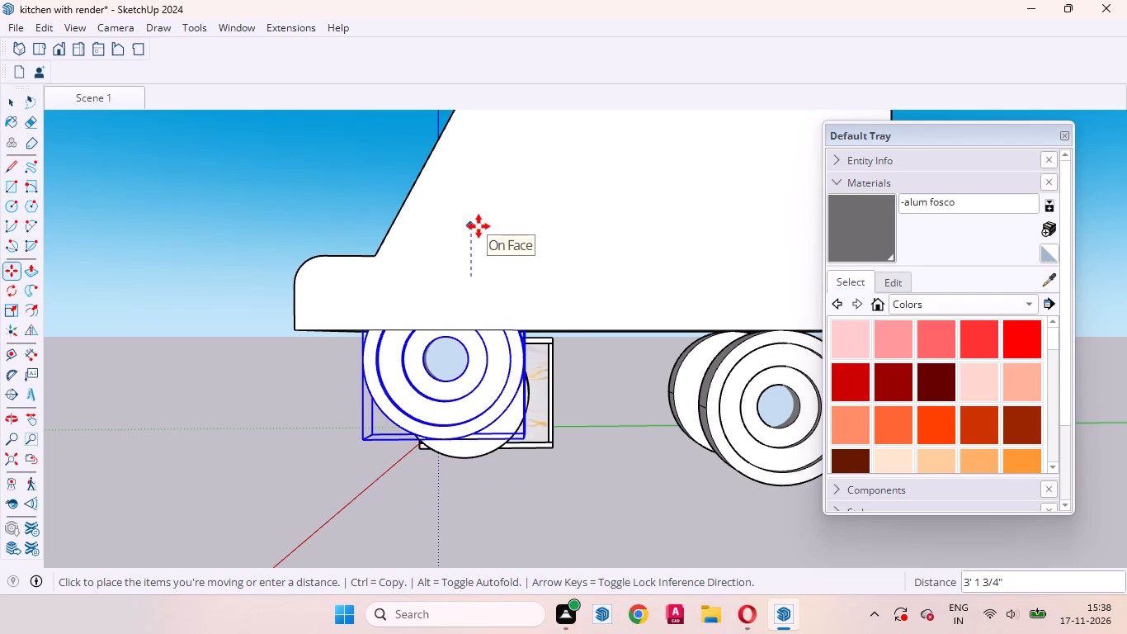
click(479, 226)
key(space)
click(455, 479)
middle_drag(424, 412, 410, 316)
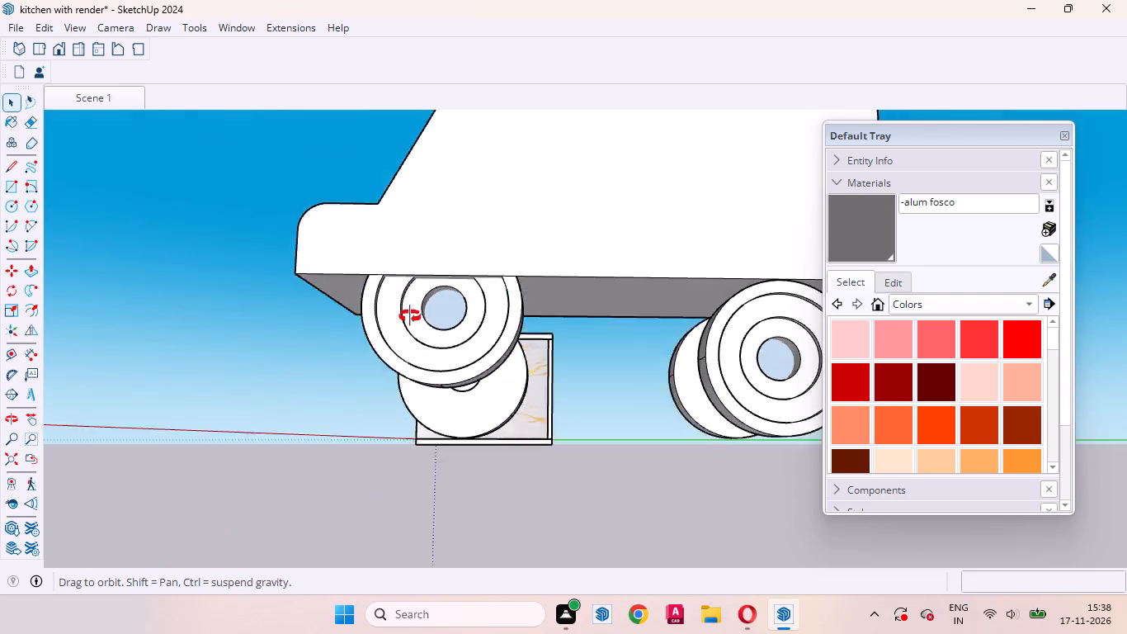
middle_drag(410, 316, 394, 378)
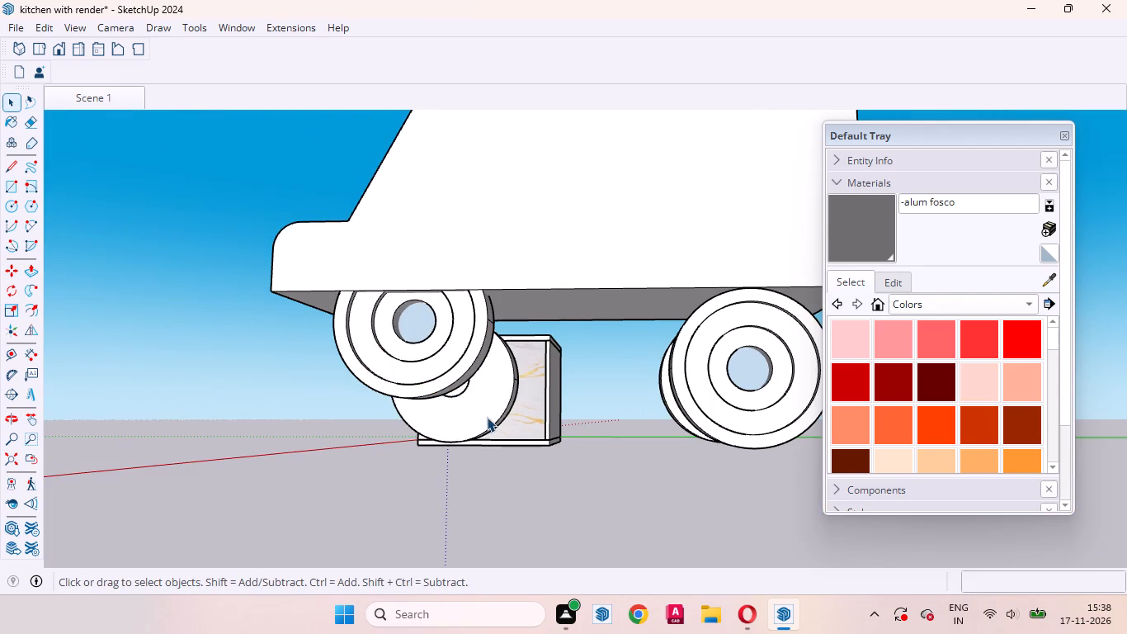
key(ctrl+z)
Move all four wheels together straight up about 2' 10 3/8" into the vehicle body.
click(446, 405)
ctrl+click(508, 386)
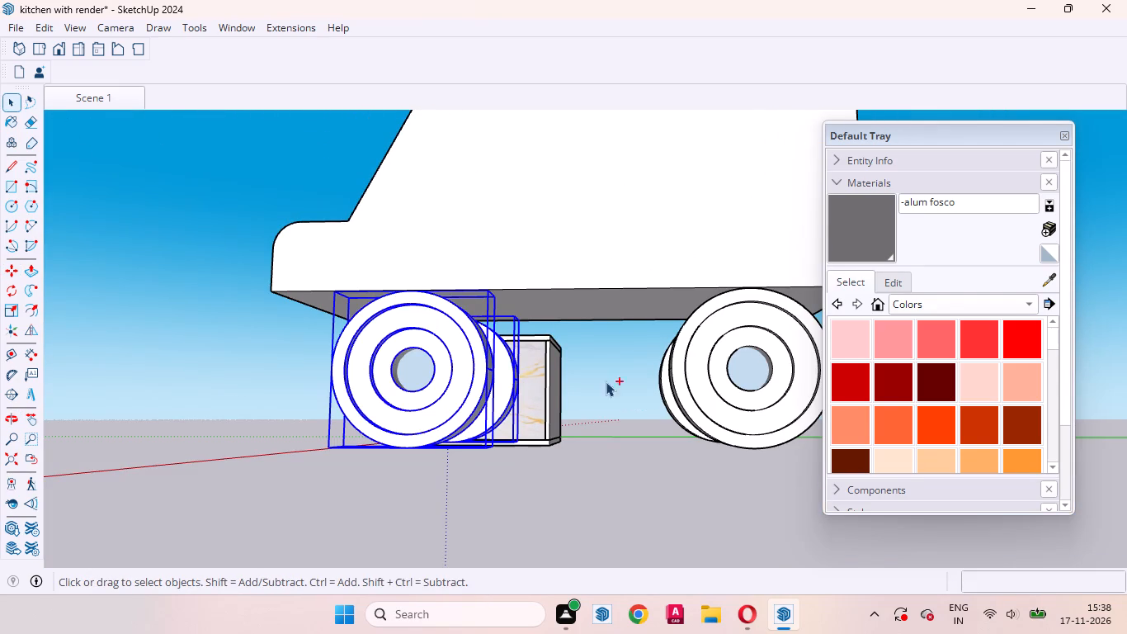
ctrl+click(687, 376)
ctrl+click(664, 384)
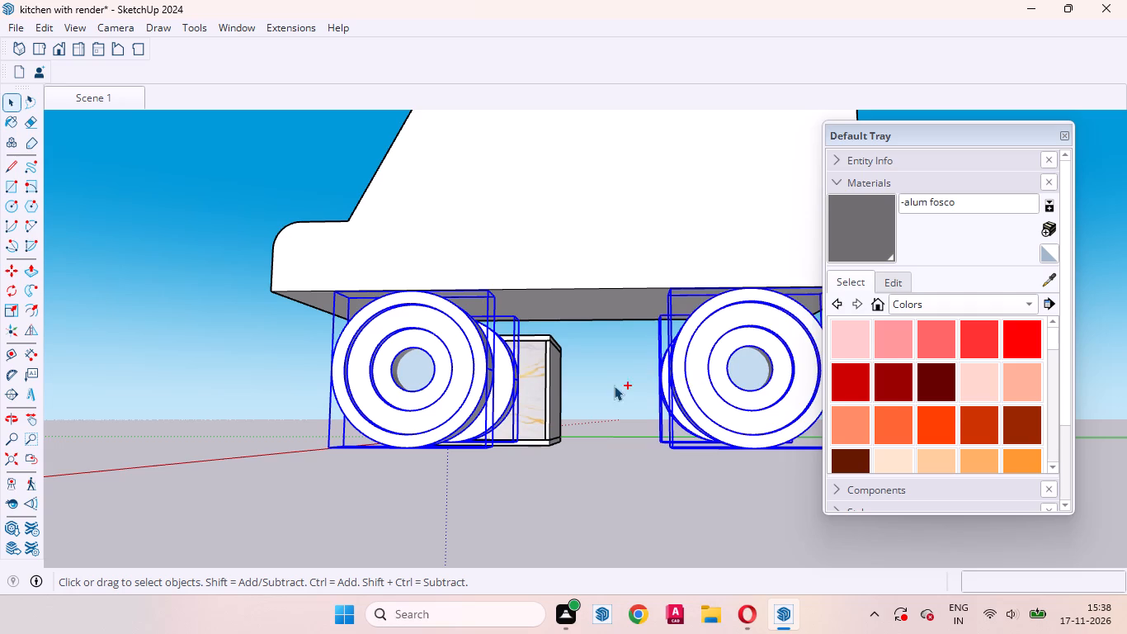
key(m)
click(570, 245)
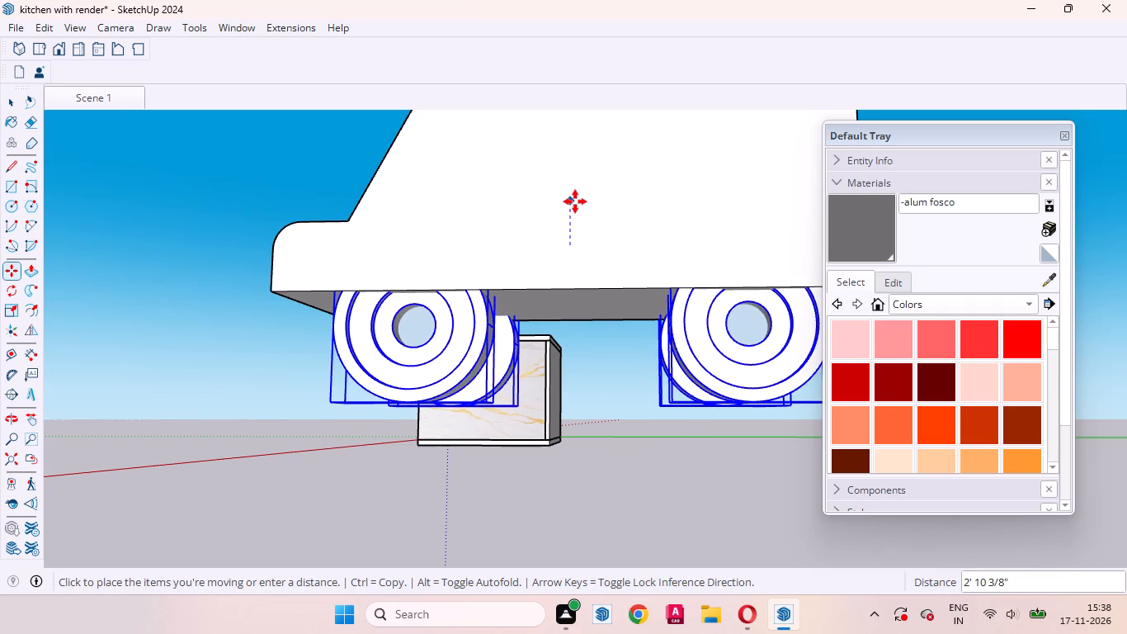
click(575, 201)
key(space)
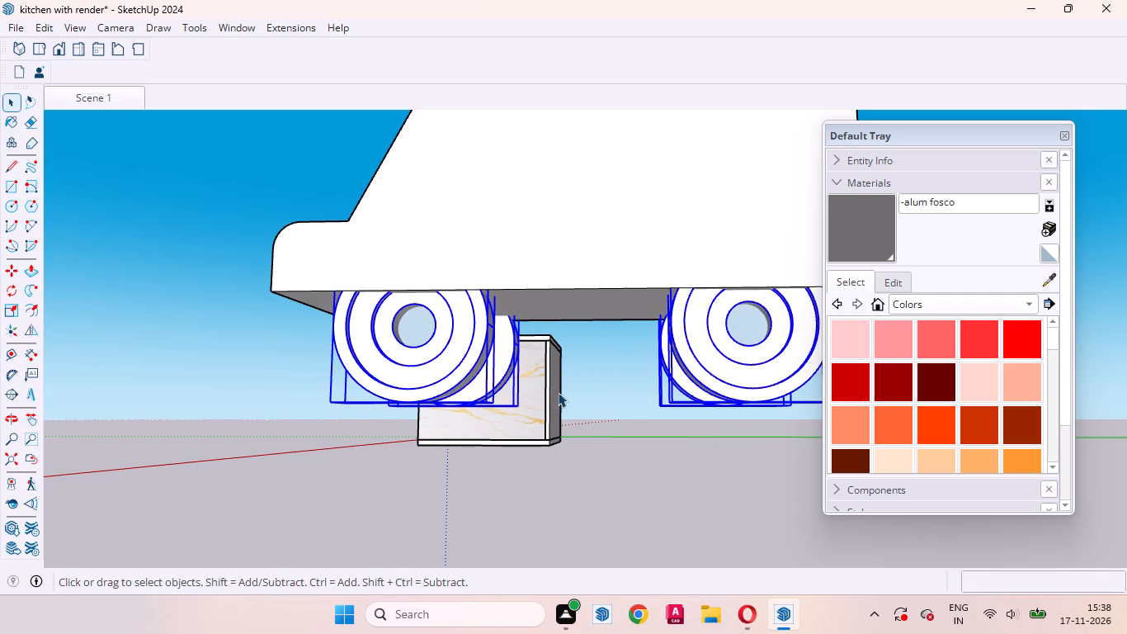
Lower the whole vehicle, body and wheels together, toward the ground with a move of about 5' 8 1/2".
scroll(581, 457, down, 3)
click(589, 510)
middle_drag(441, 457, 894, 575)
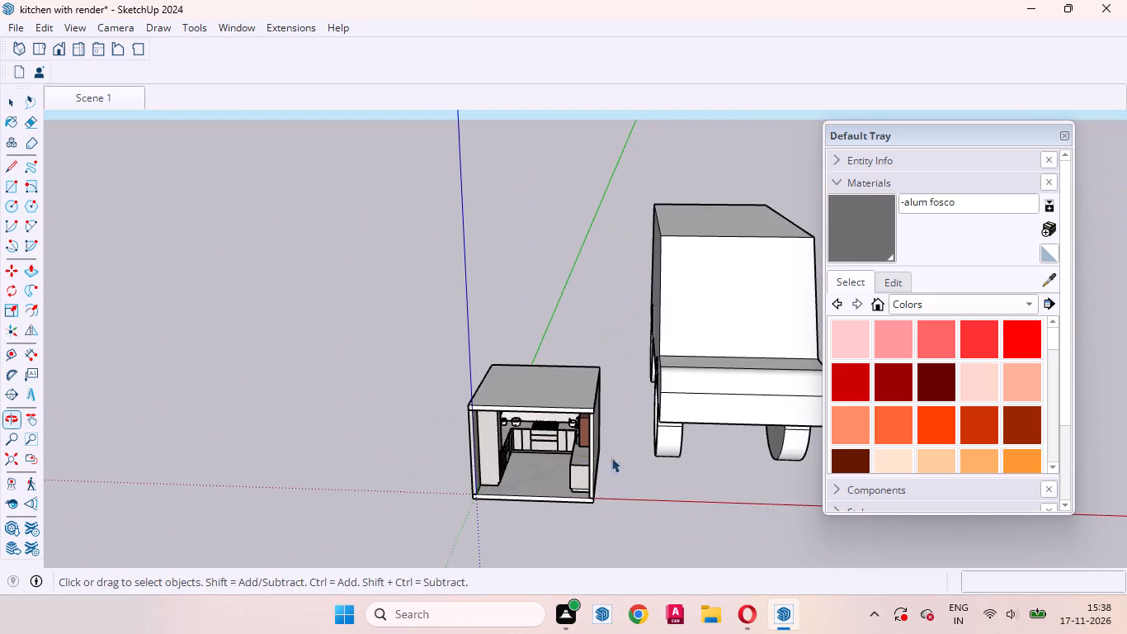
scroll(549, 408, up, 3)
scroll(475, 385, down, 6)
middle_drag(676, 450, 680, 390)
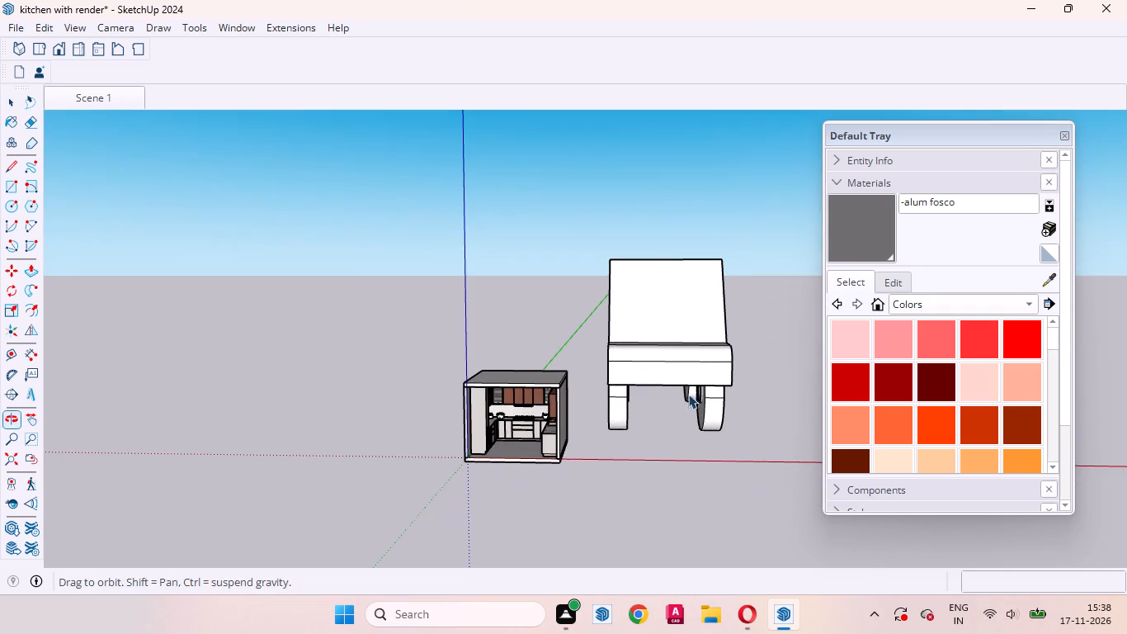
drag(738, 459, 592, 229)
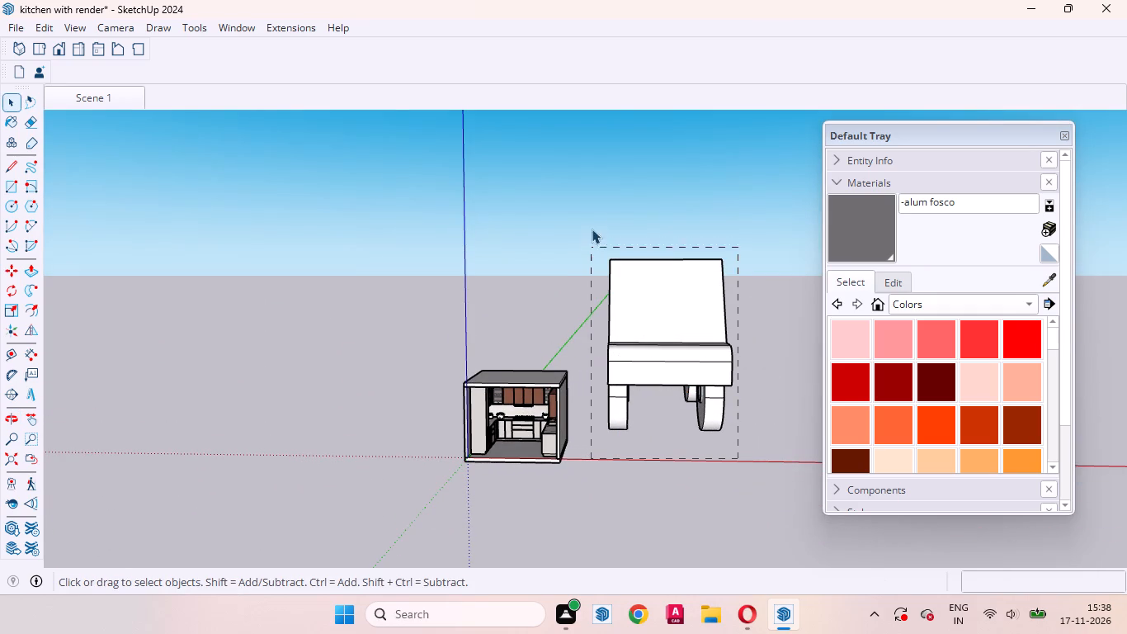
drag(592, 229, 593, 191)
scroll(715, 353, up, 4)
middle_drag(738, 404, 384, 416)
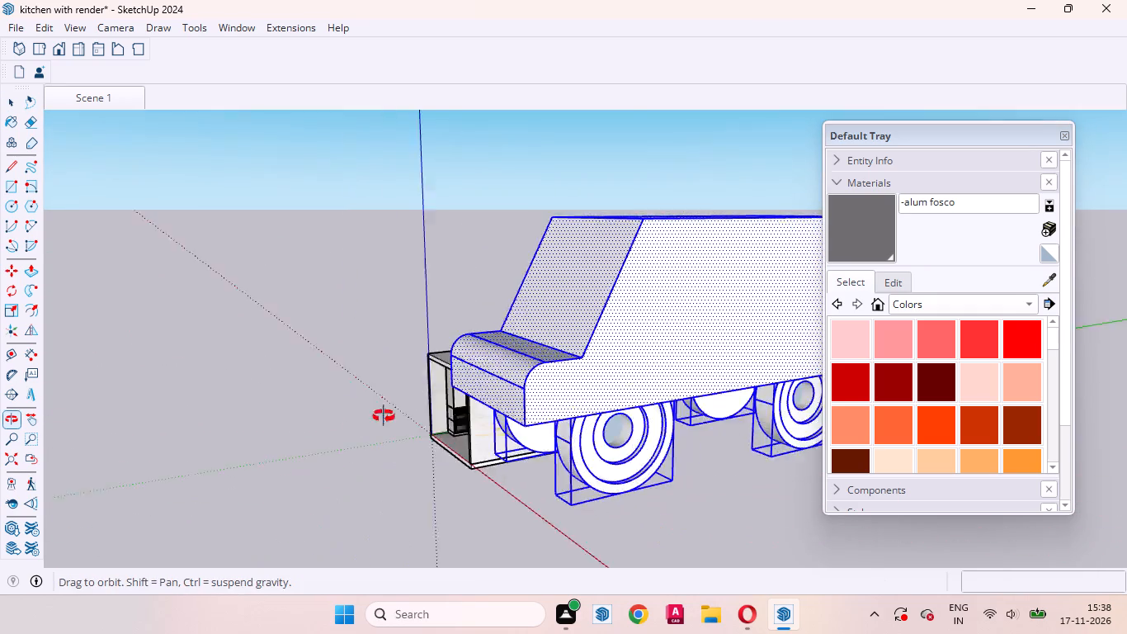
middle_drag(384, 416, 255, 409)
key(m)
click(627, 320)
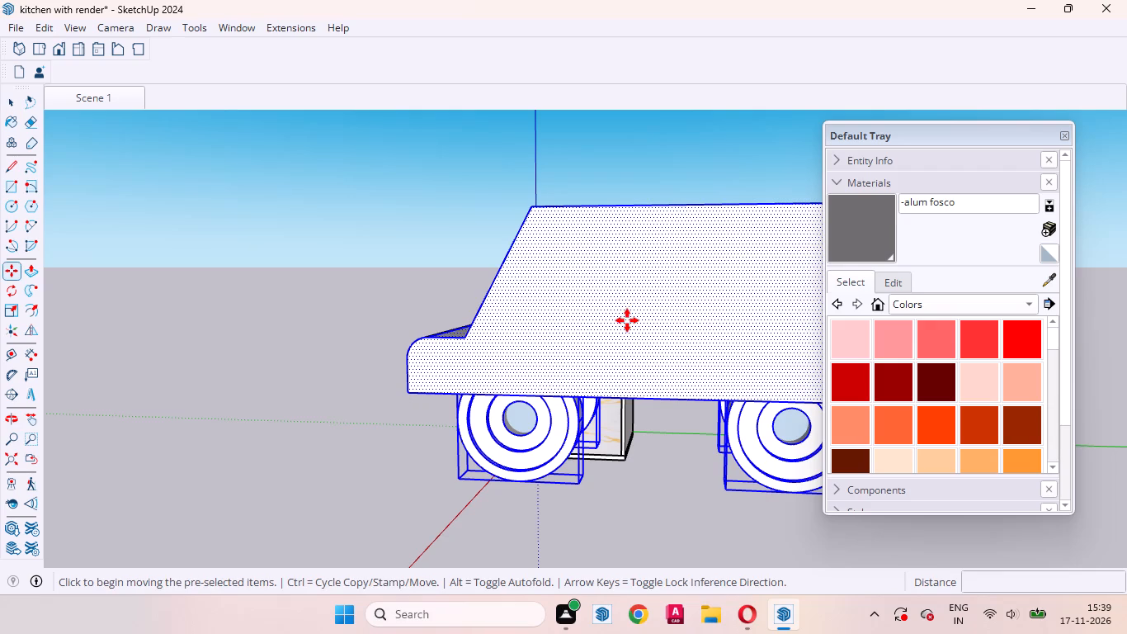
click(625, 373)
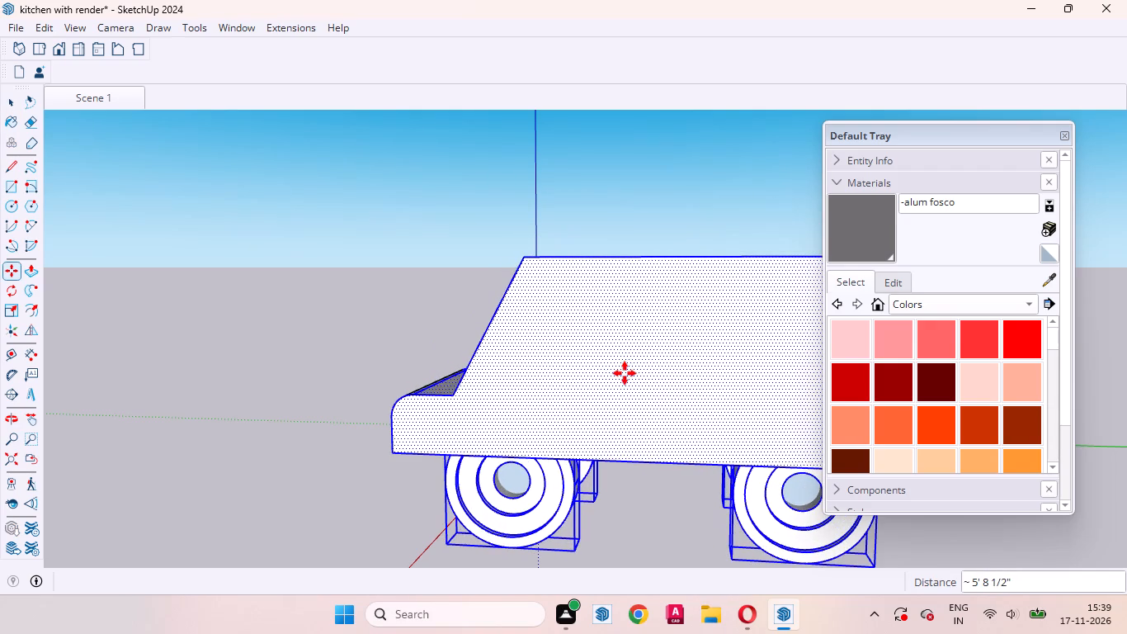
key(space)
click(365, 501)
Return to the saved Scene 1 view of the kitchen interior.
middle_drag(379, 484, 796, 471)
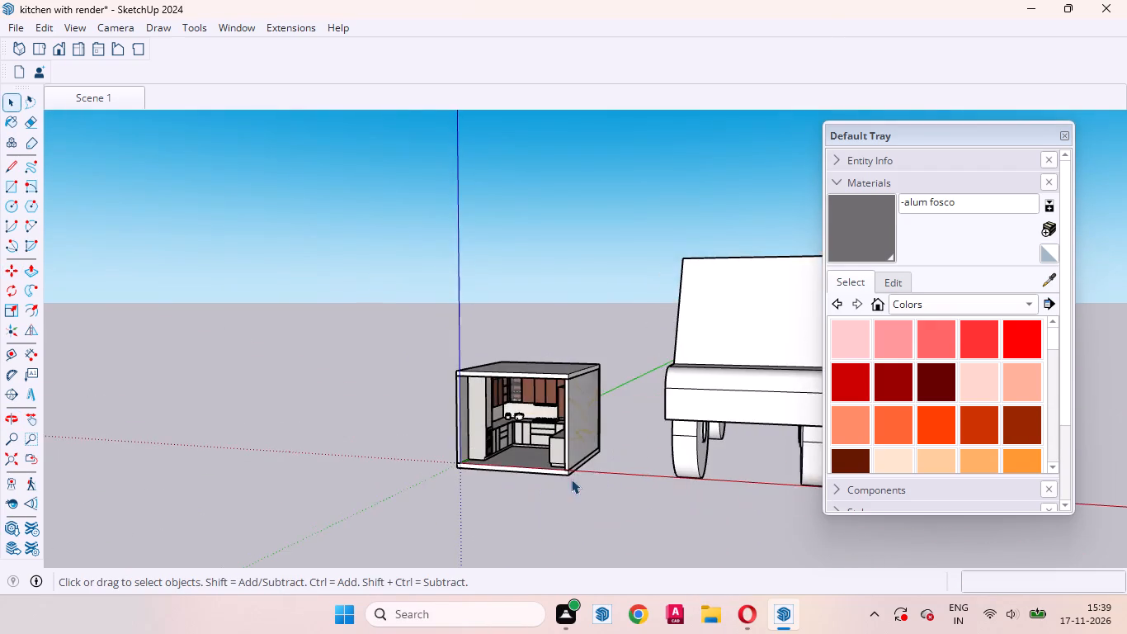
scroll(558, 482, down, 7)
click(78, 105)
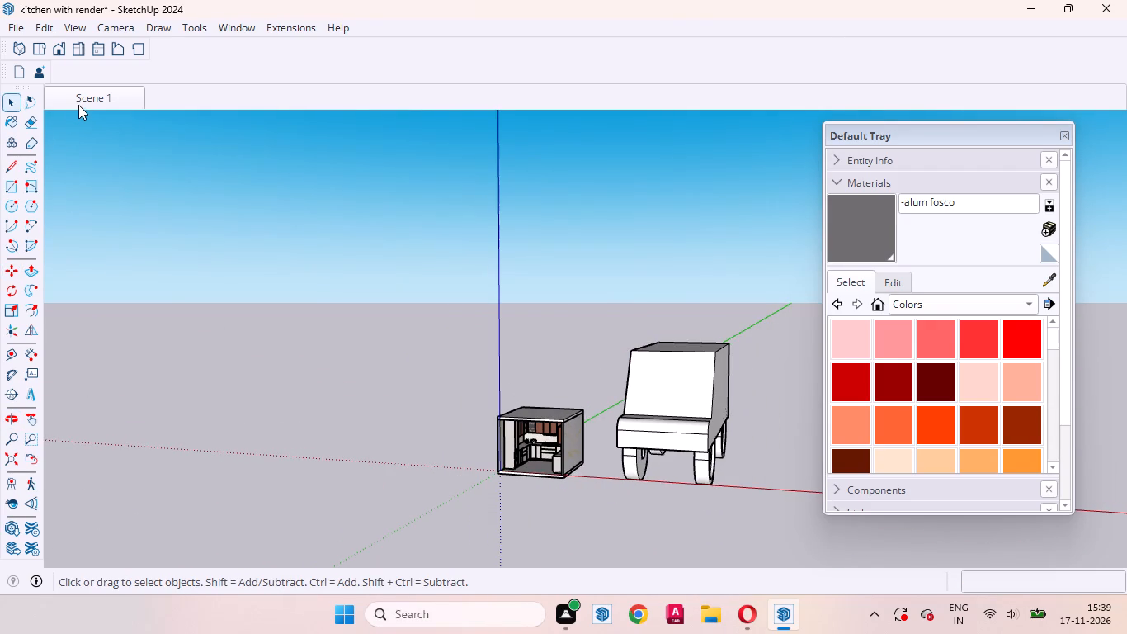
click(87, 100)
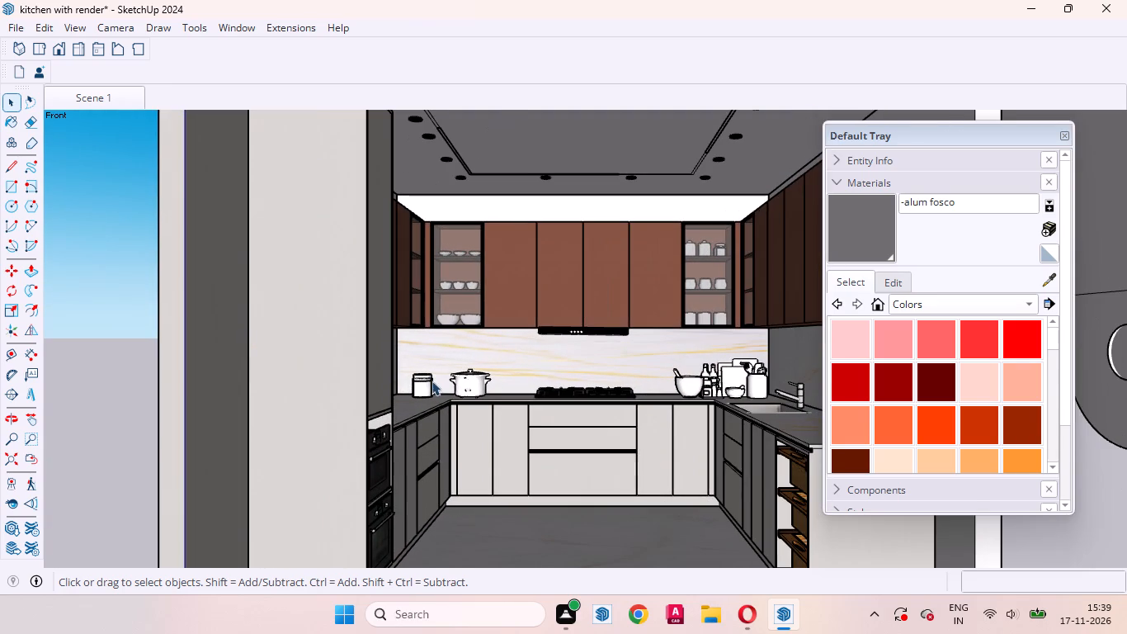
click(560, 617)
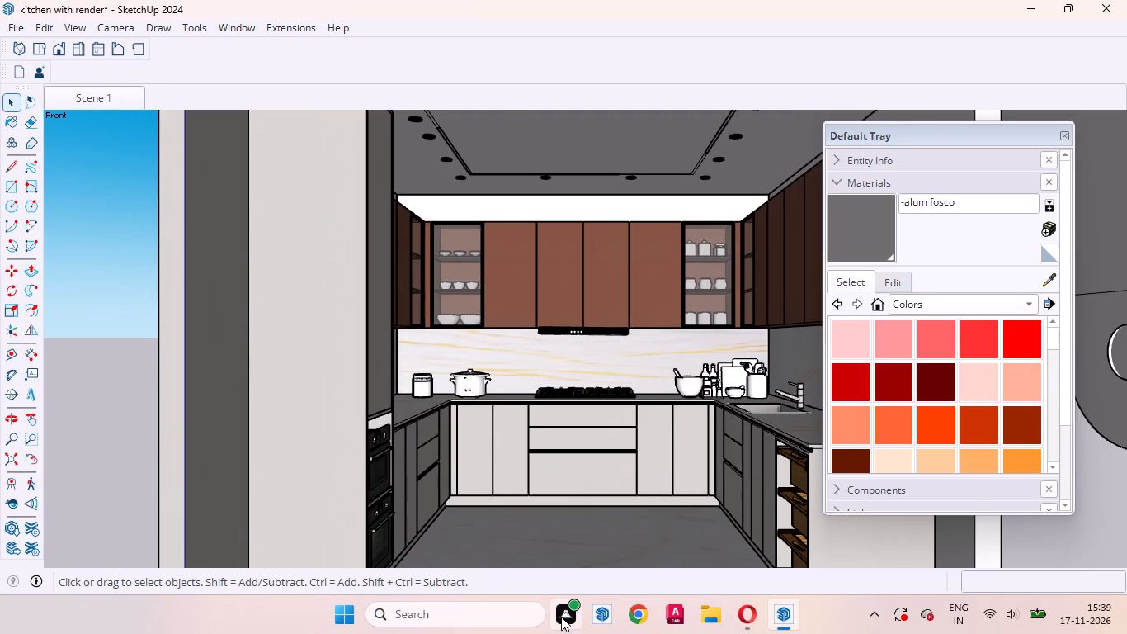
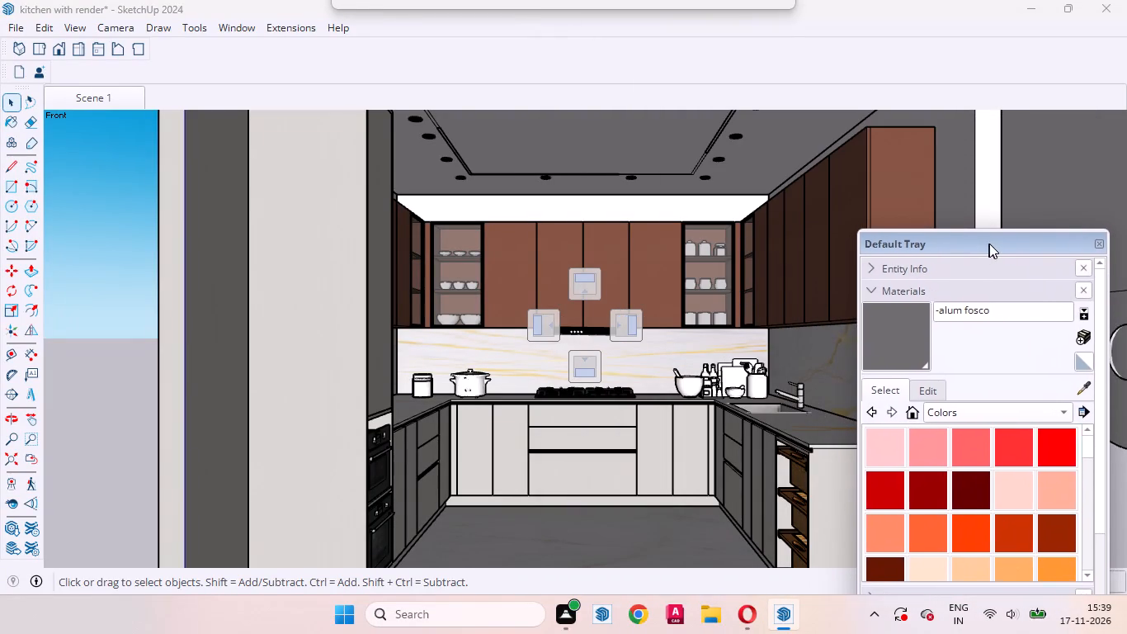
Export the kitchen view as a 2D JPEG image named kitchen with render in the Documents folder.
click(12, 29)
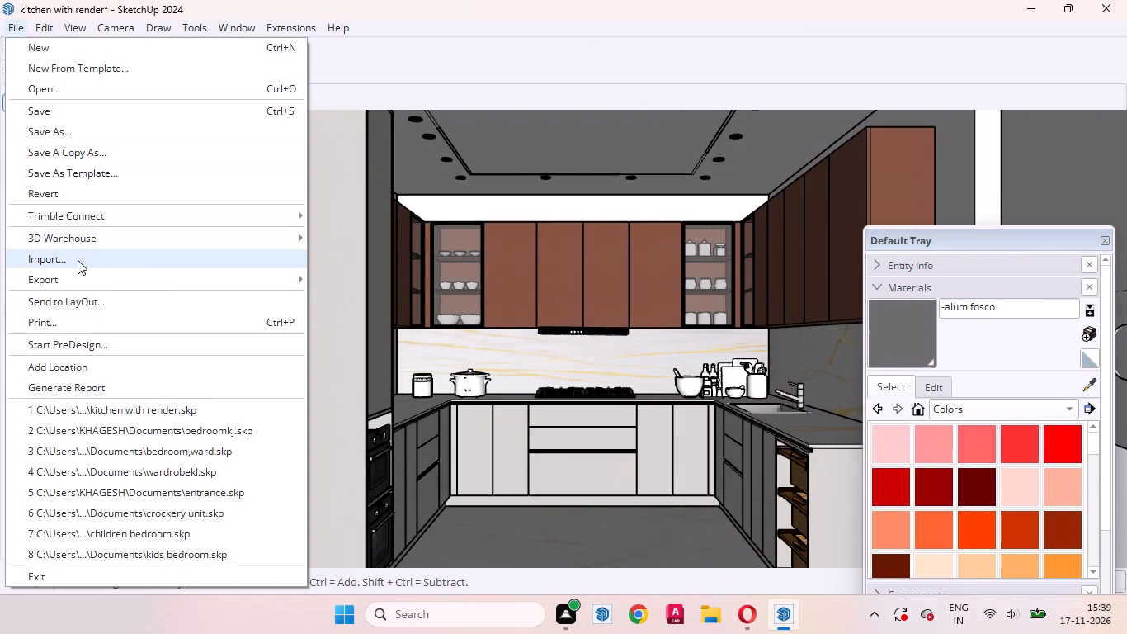
click(366, 297)
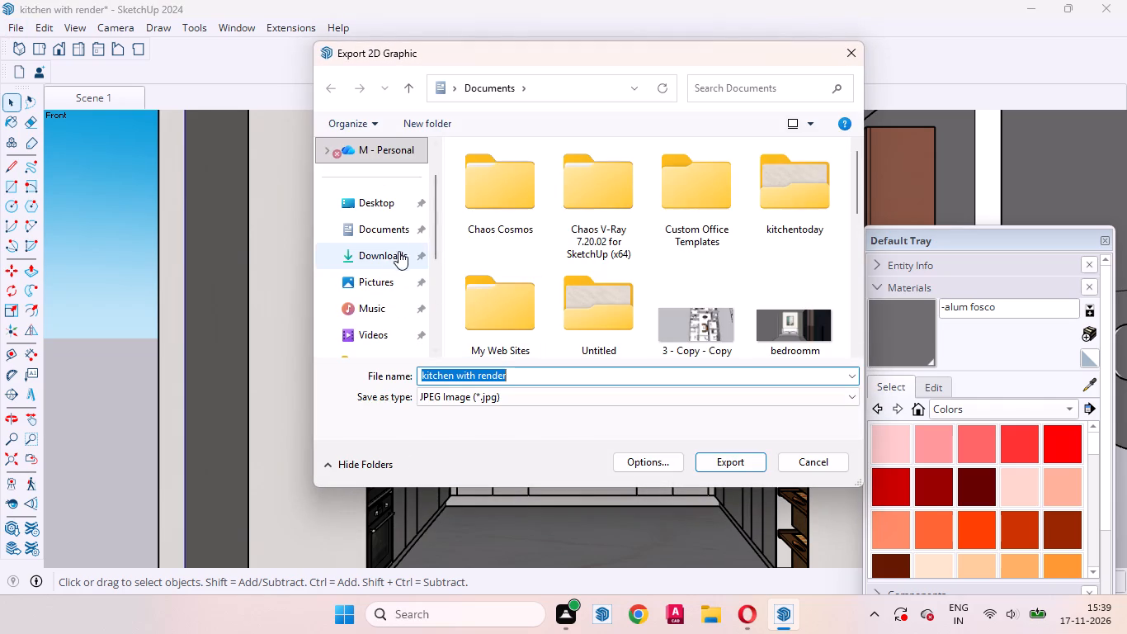
click(375, 229)
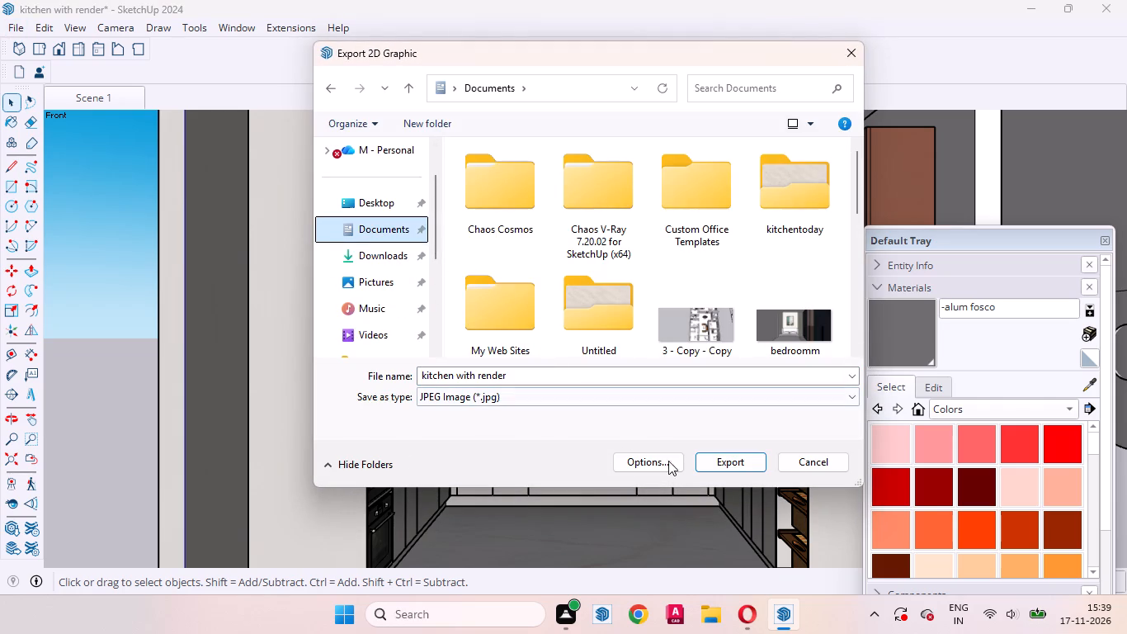
click(729, 465)
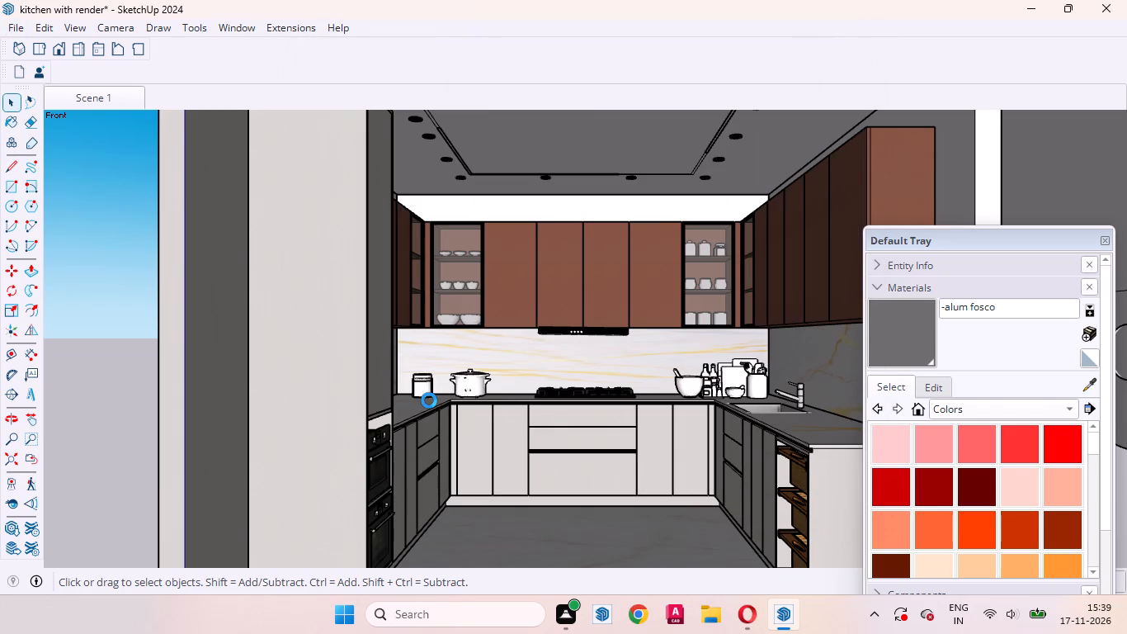